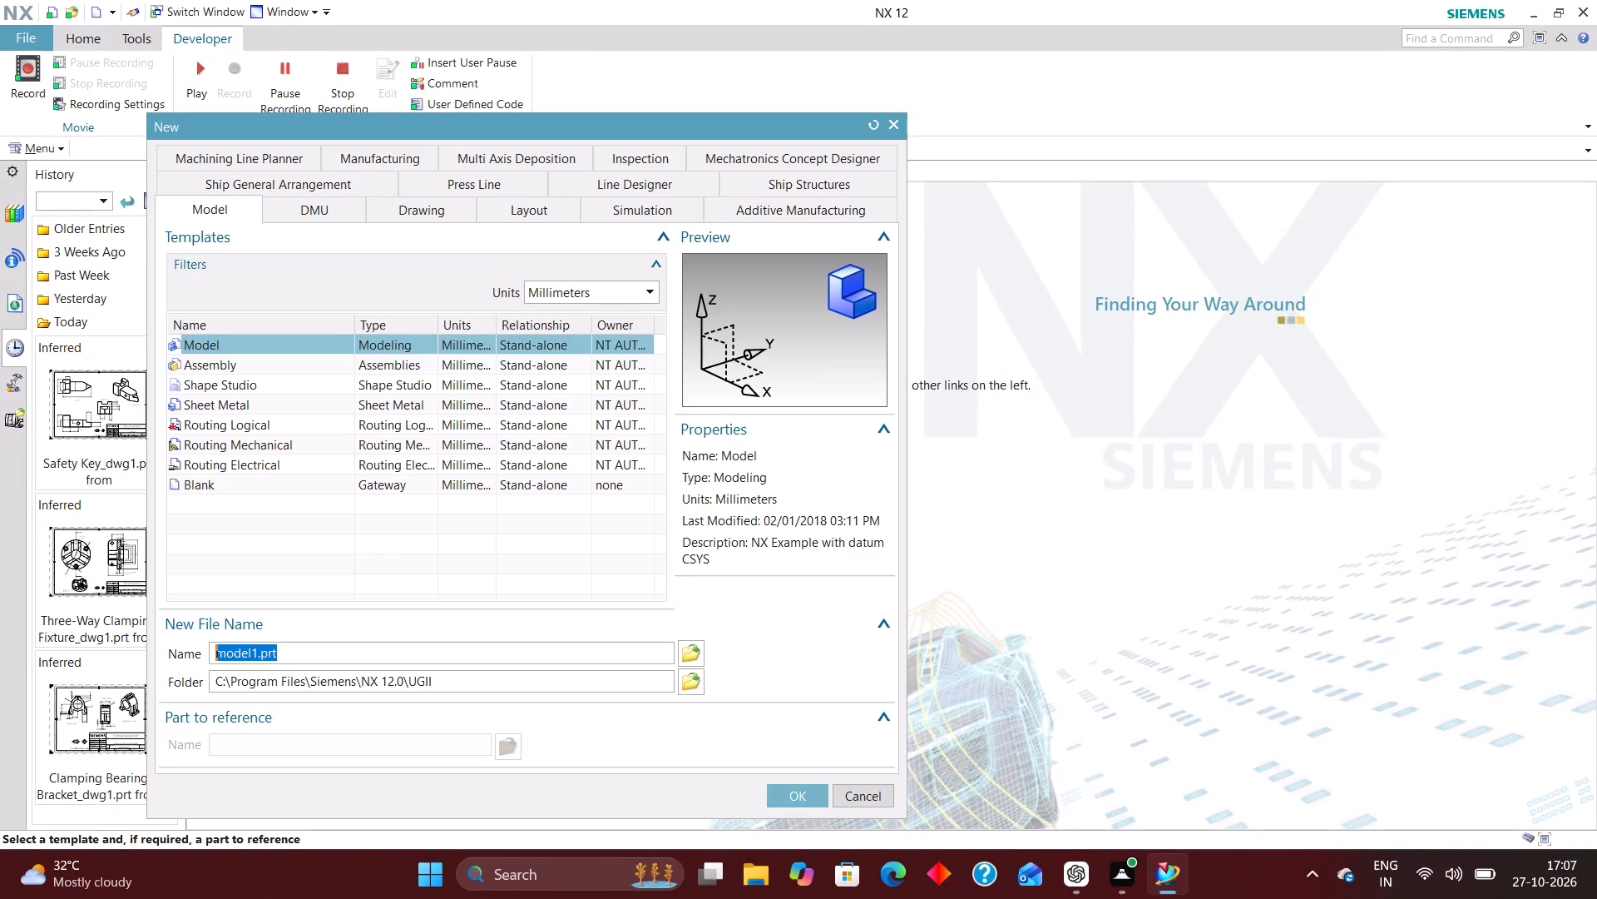
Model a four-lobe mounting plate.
Create a new millimetre Model part, model1.prt, in the MULTI BOSS MOUNTING PLATE folder inside Mechanical Components on the desktop.
left_click(693, 678)
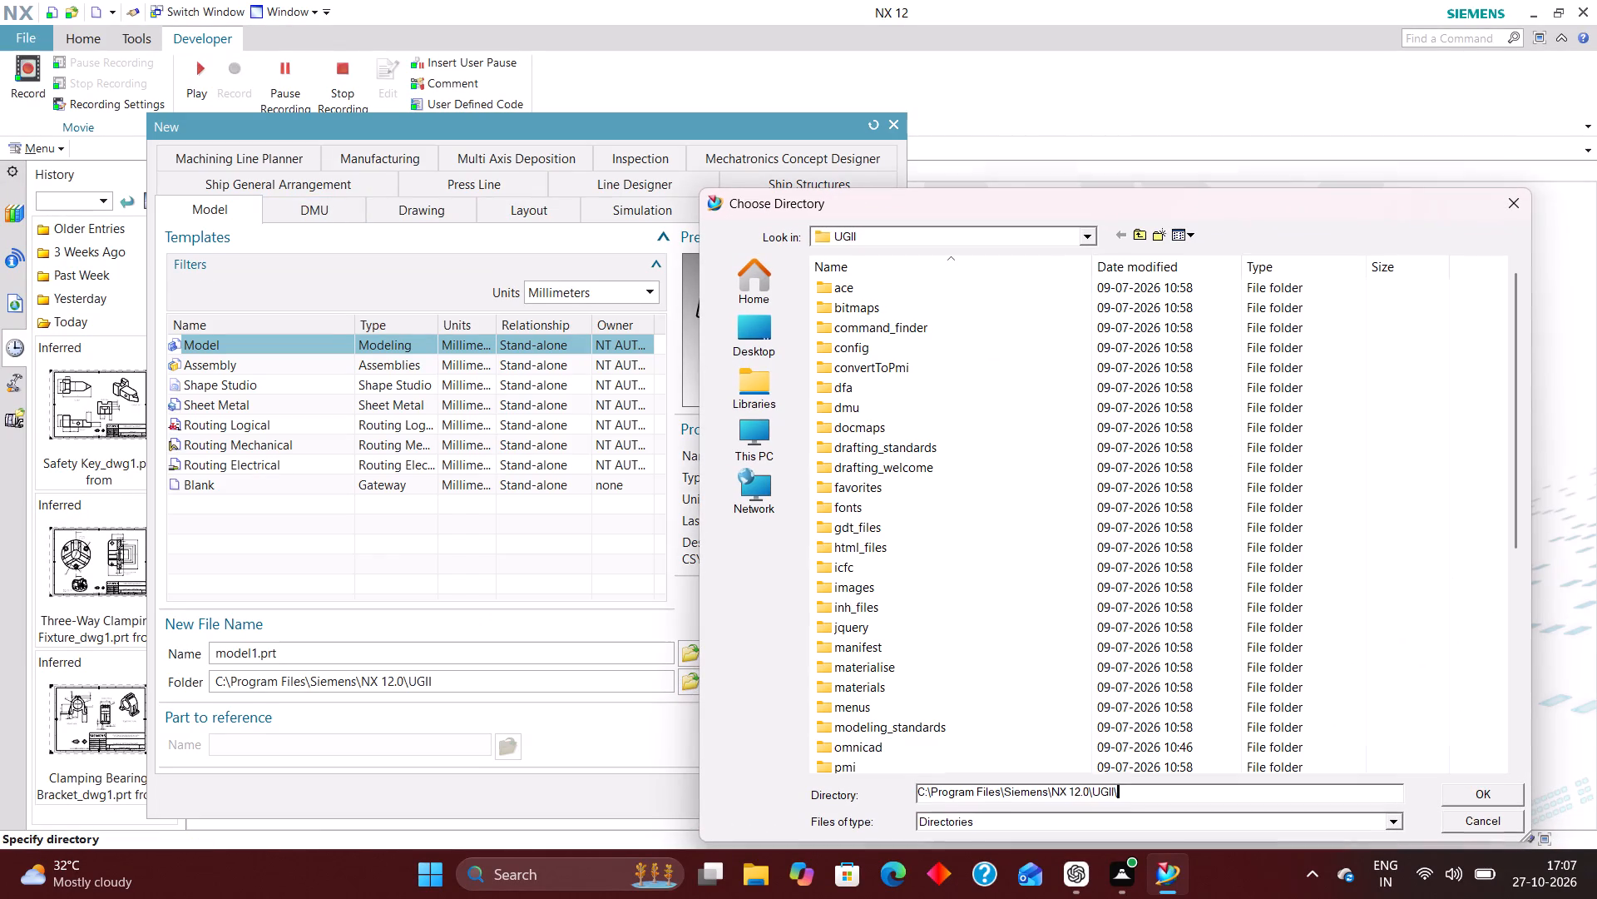
left_click(758, 341)
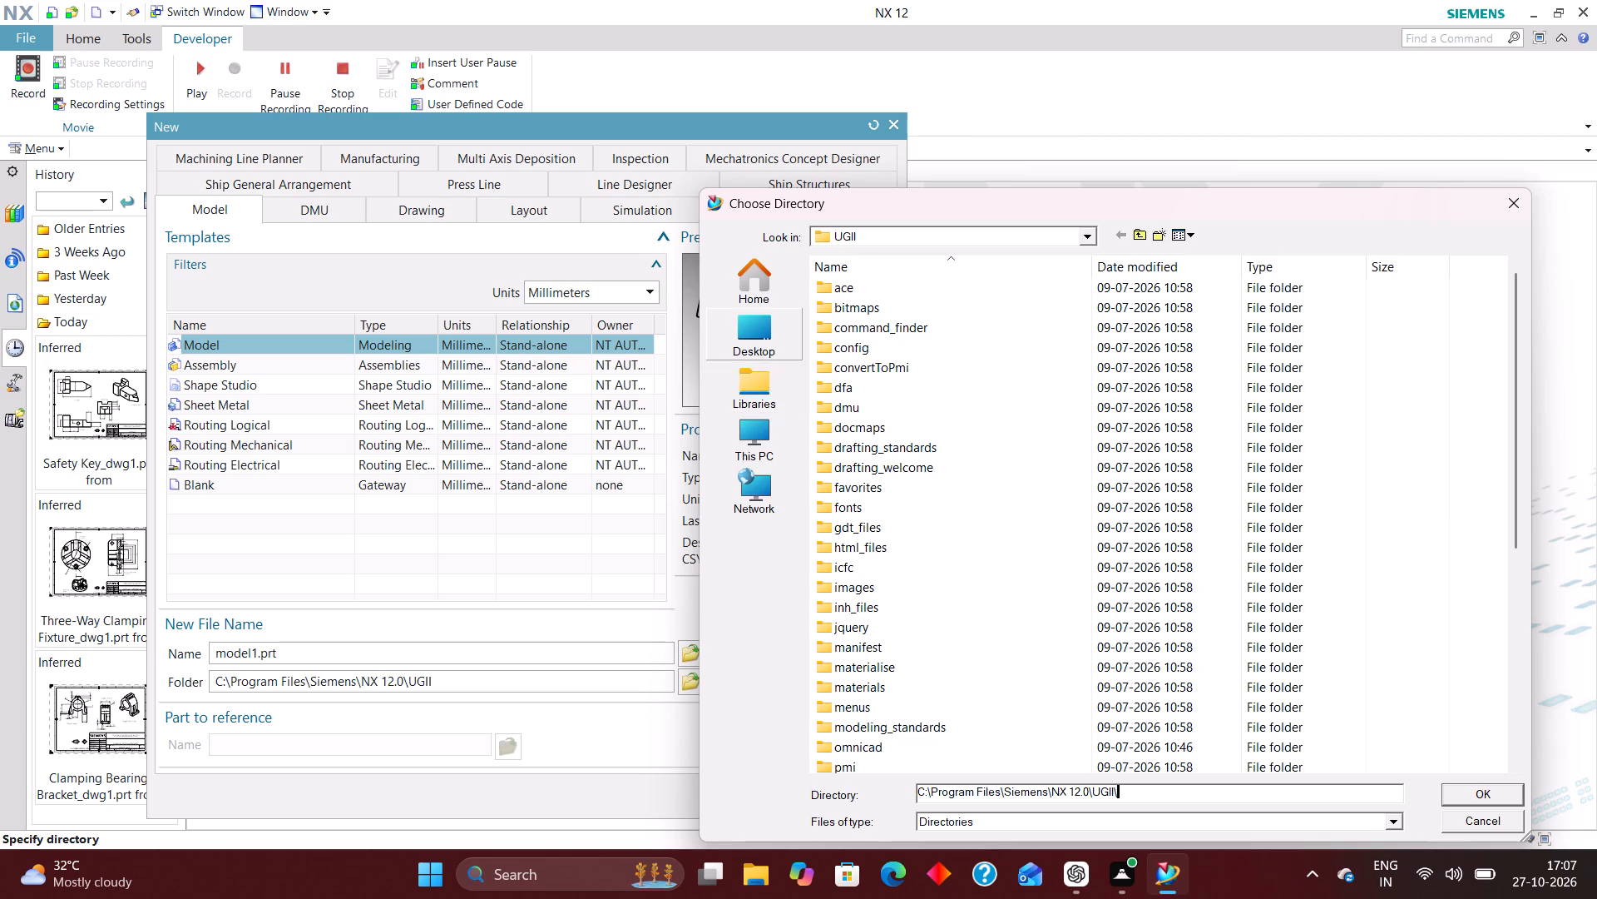
double_click(1295, 494)
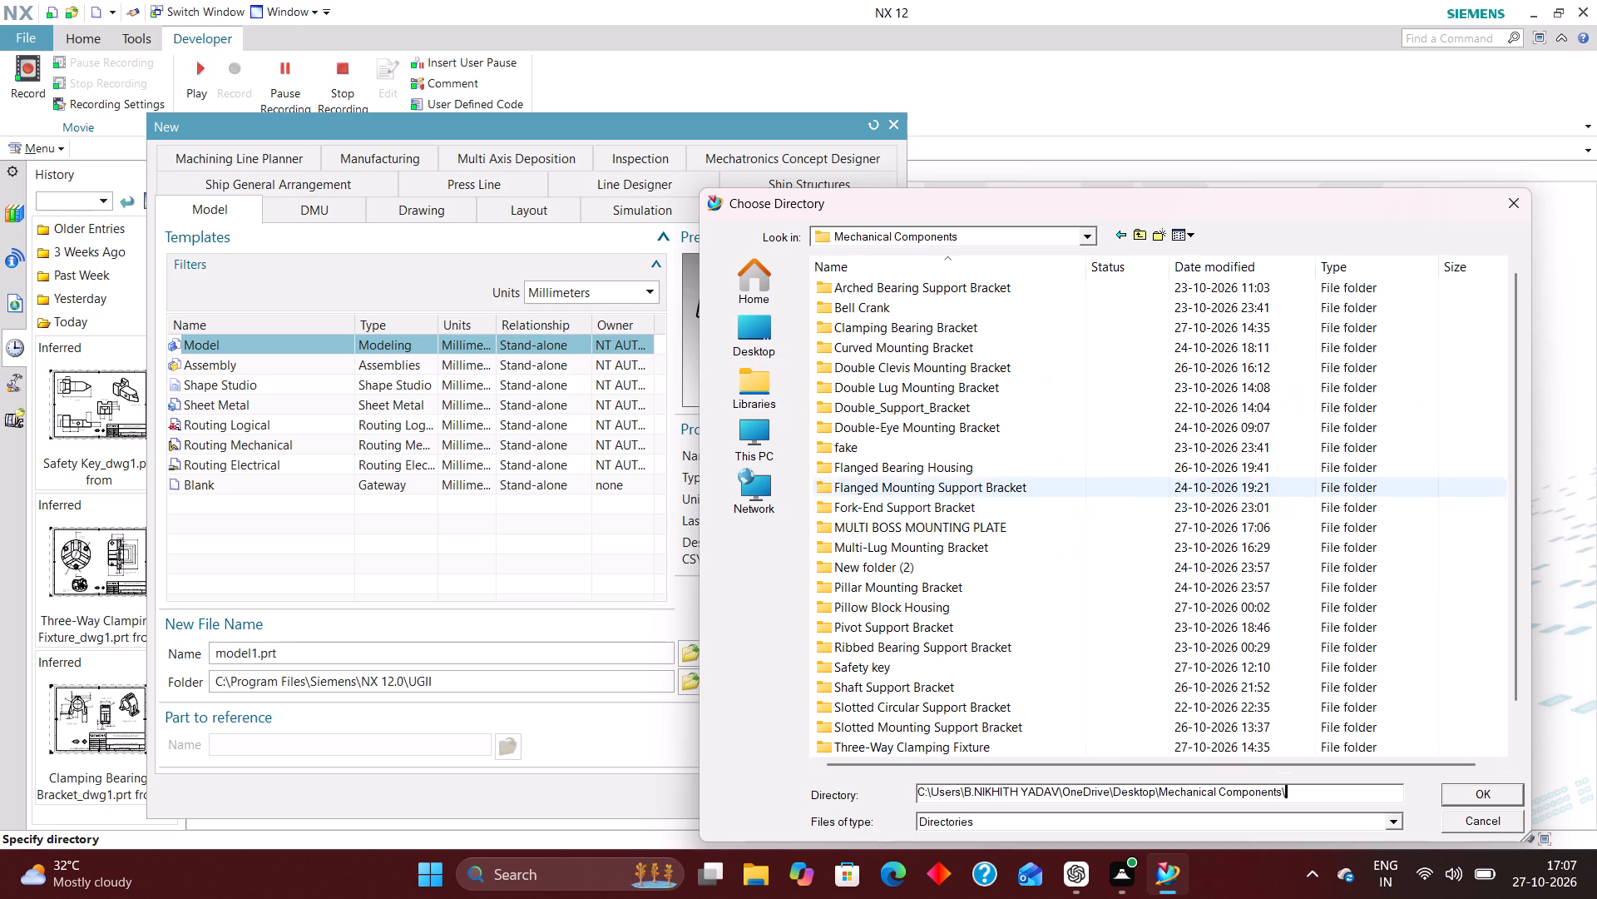
scroll(946, 678, "down", 6)
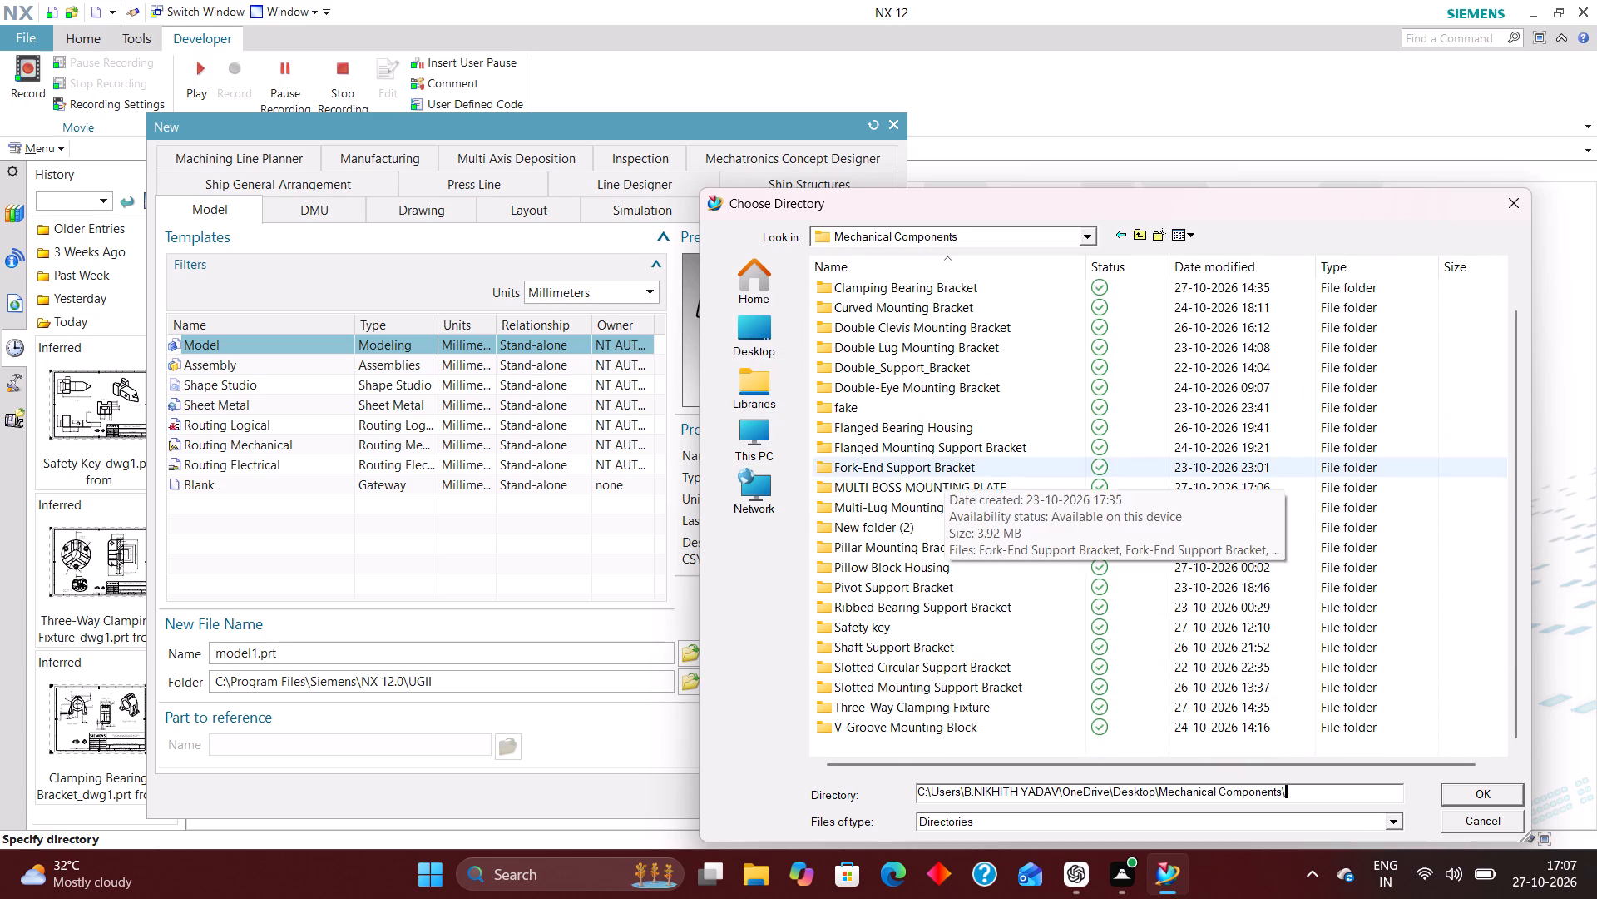
double_click(928, 482)
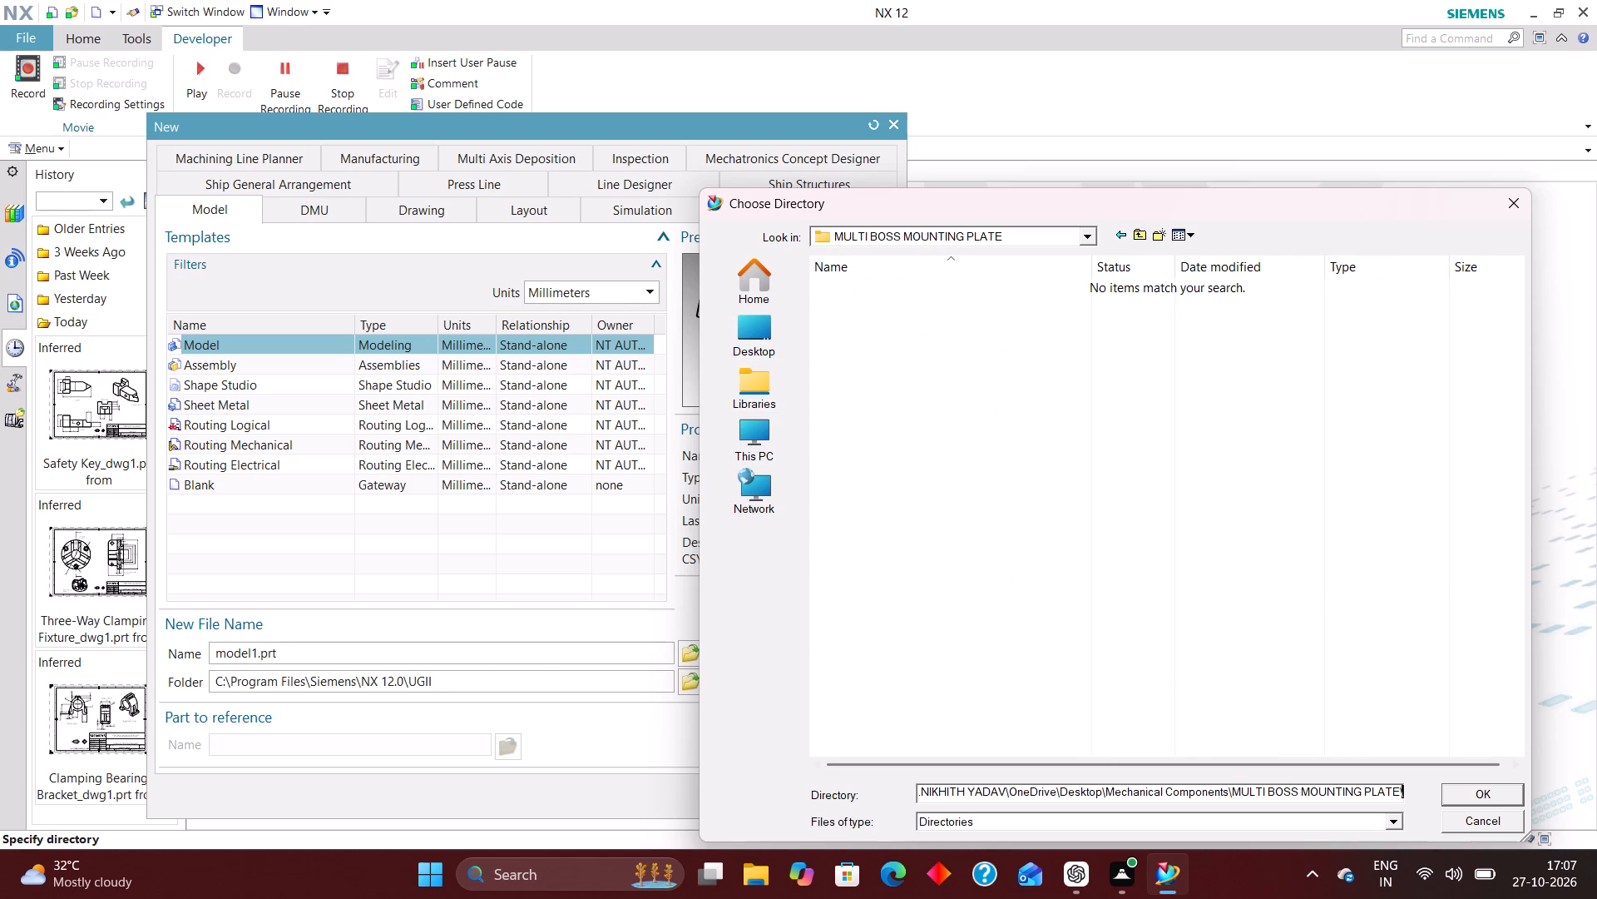
left_click(1486, 792)
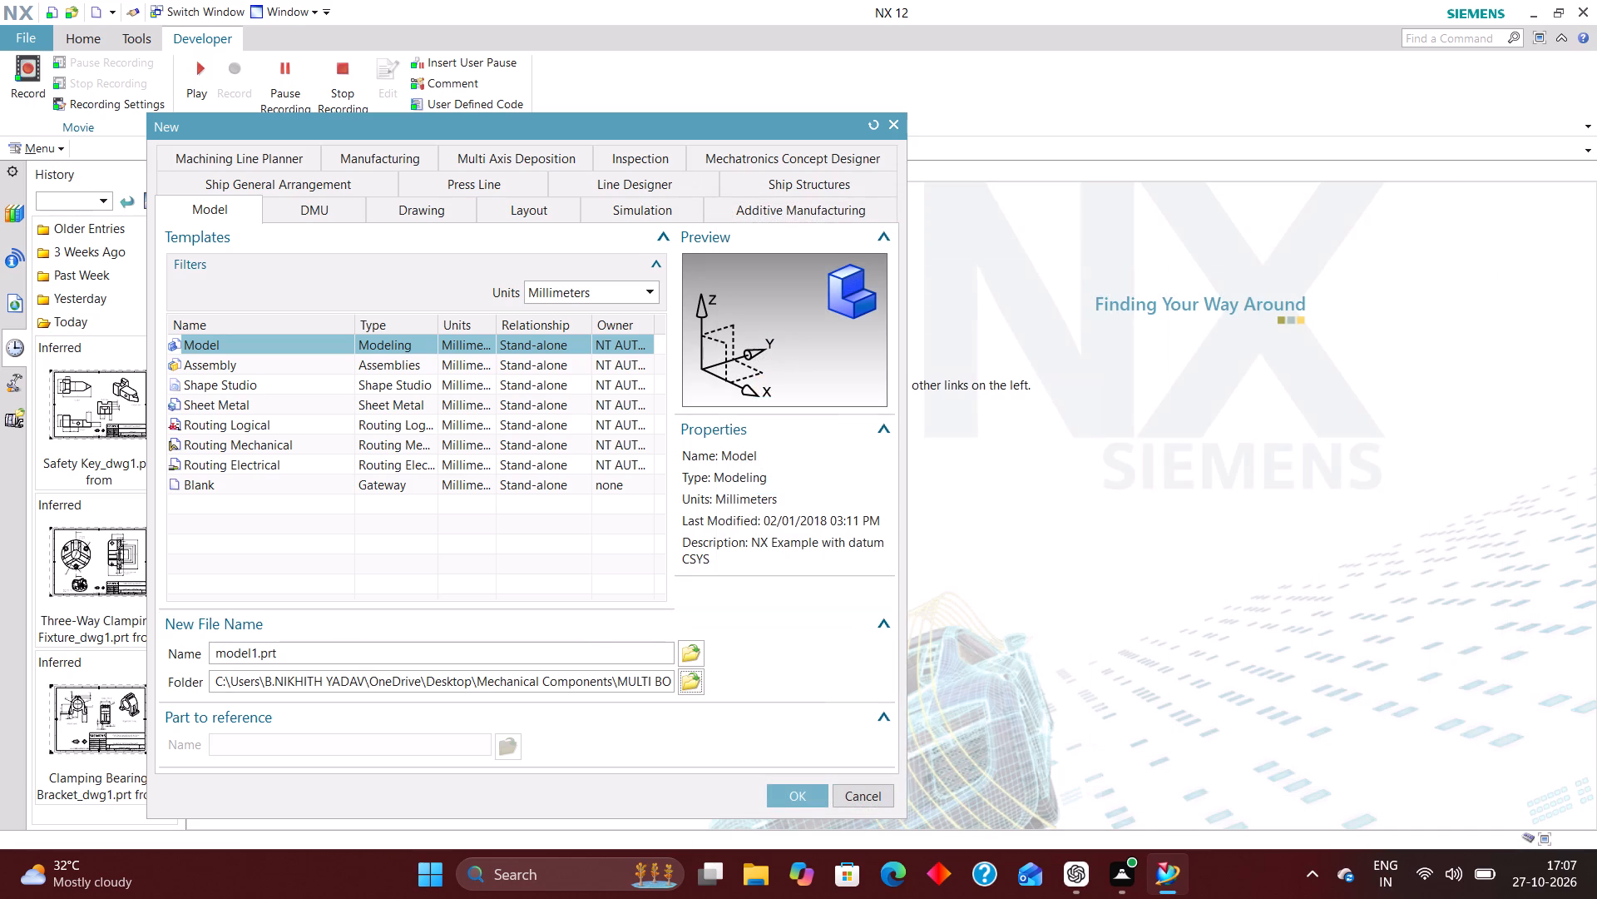
left_click(795, 793)
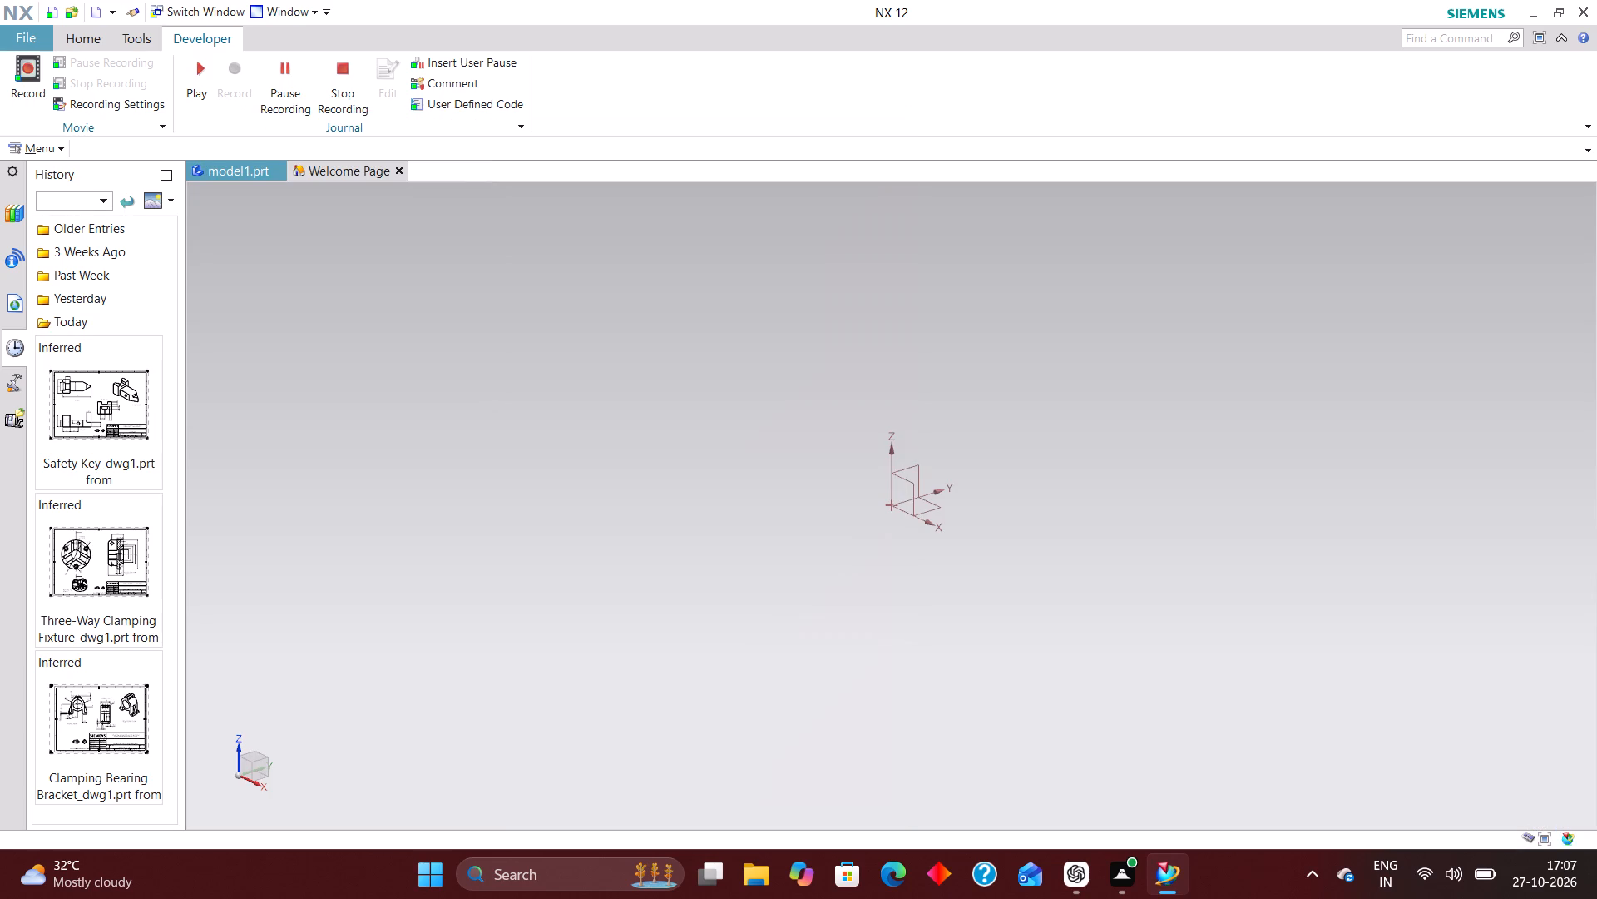
Widen the Part Navigator until the Layer, Status and Up to Date columns show.
left_click(186, 496)
left_click_drag(184, 494, 377, 513)
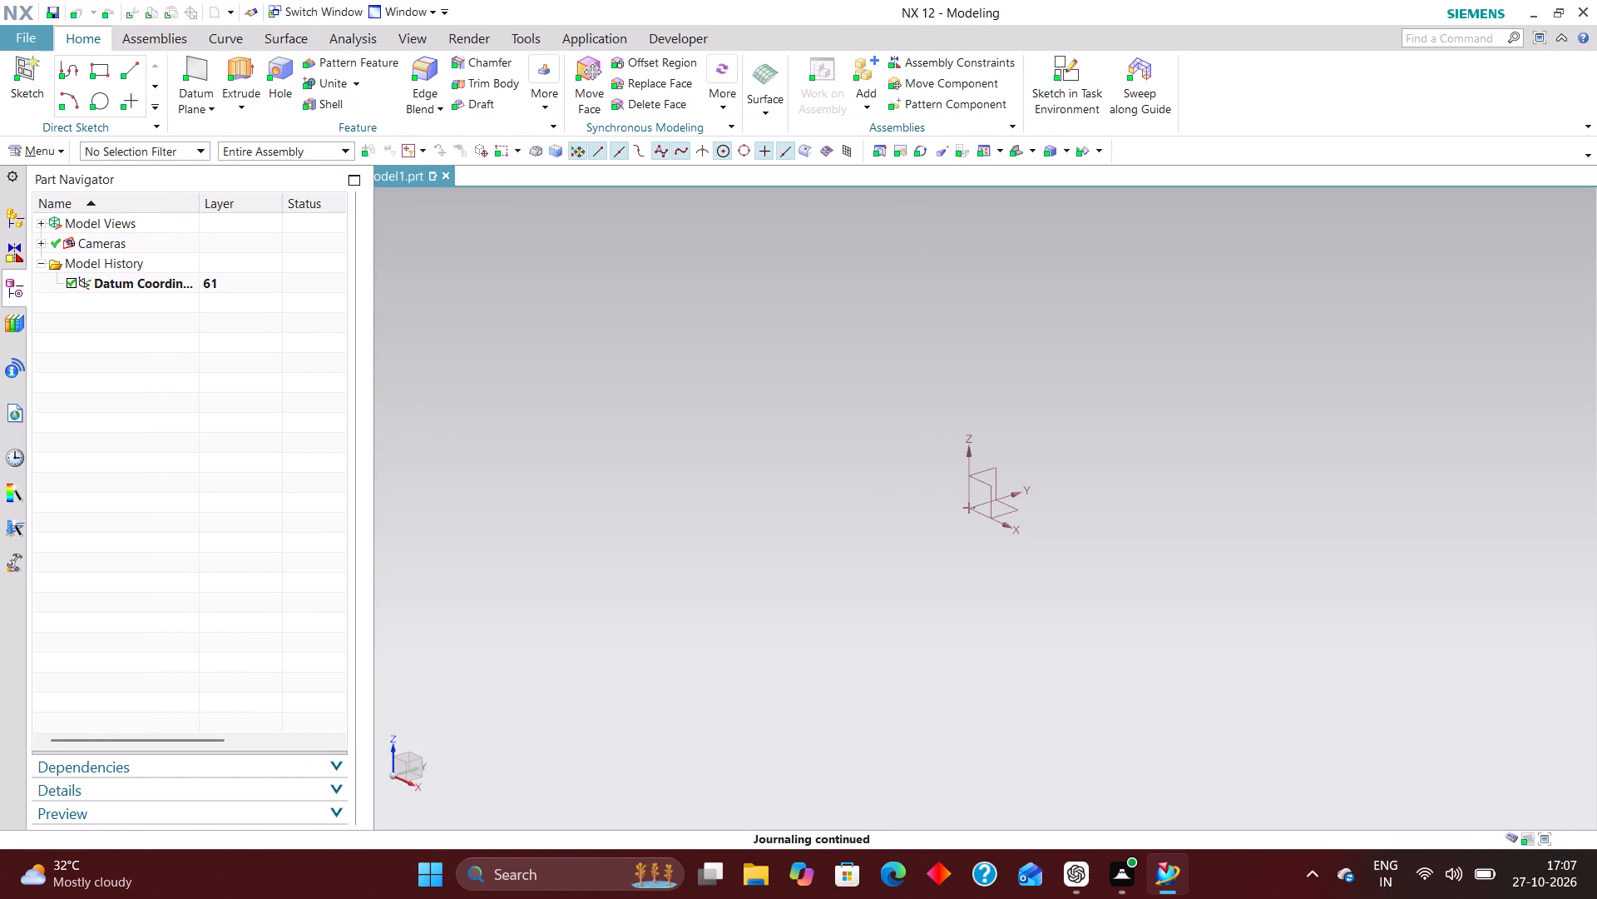
left_click_drag(377, 513, 428, 516)
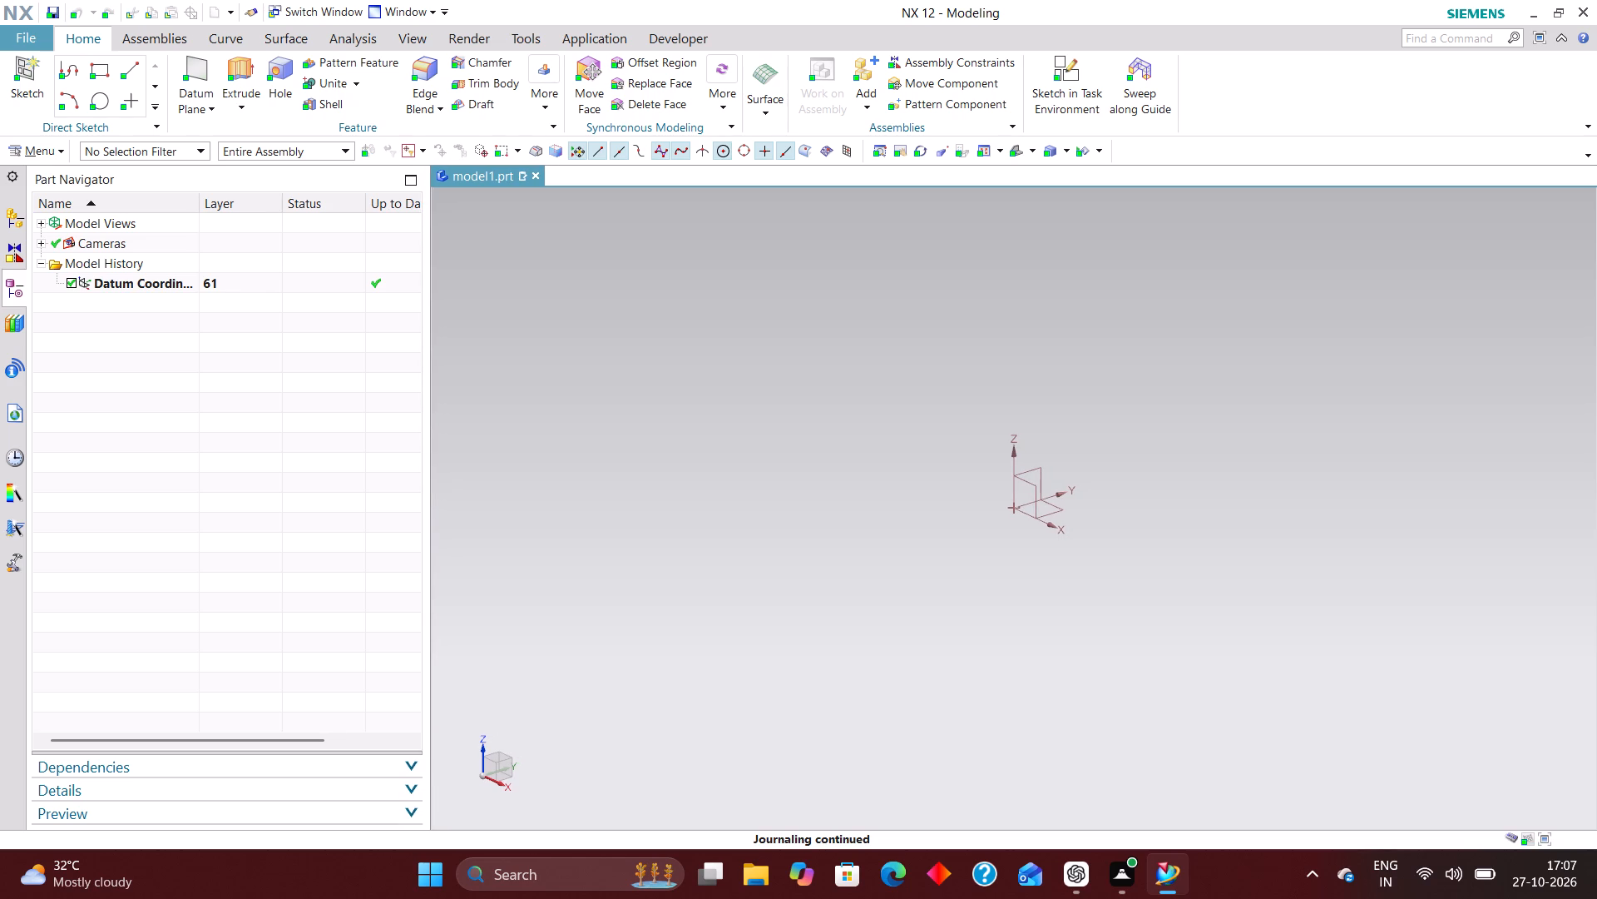
Configure the sketch preferences with dimension labels showing Value and Continuous Auto Dimensioning turned off.
left_click(62, 140)
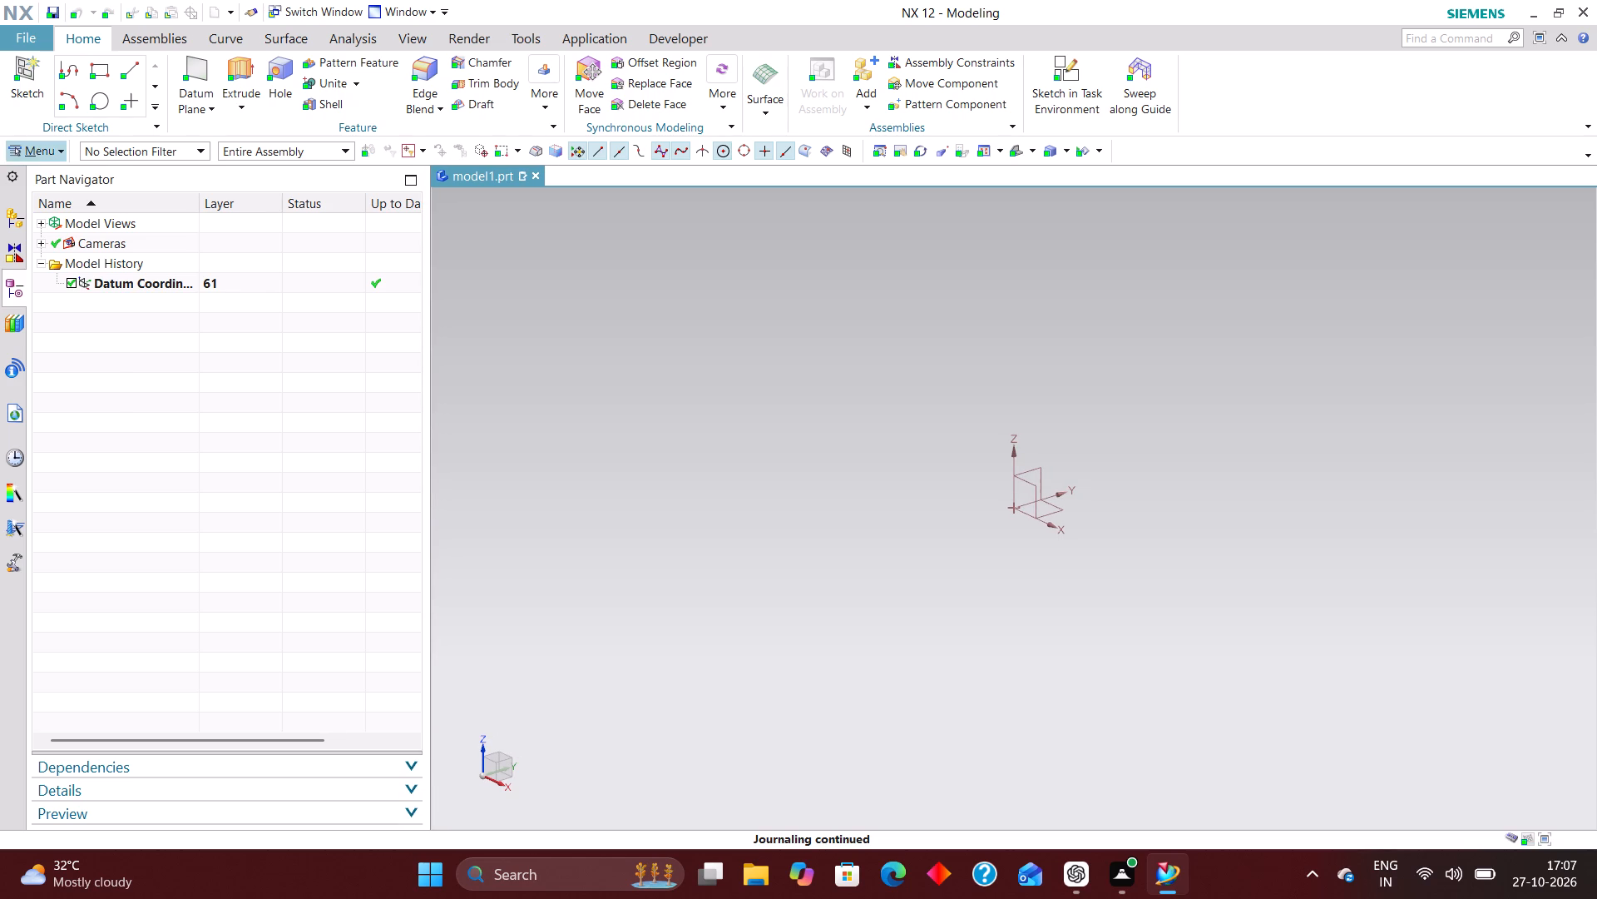
left_click(59, 147)
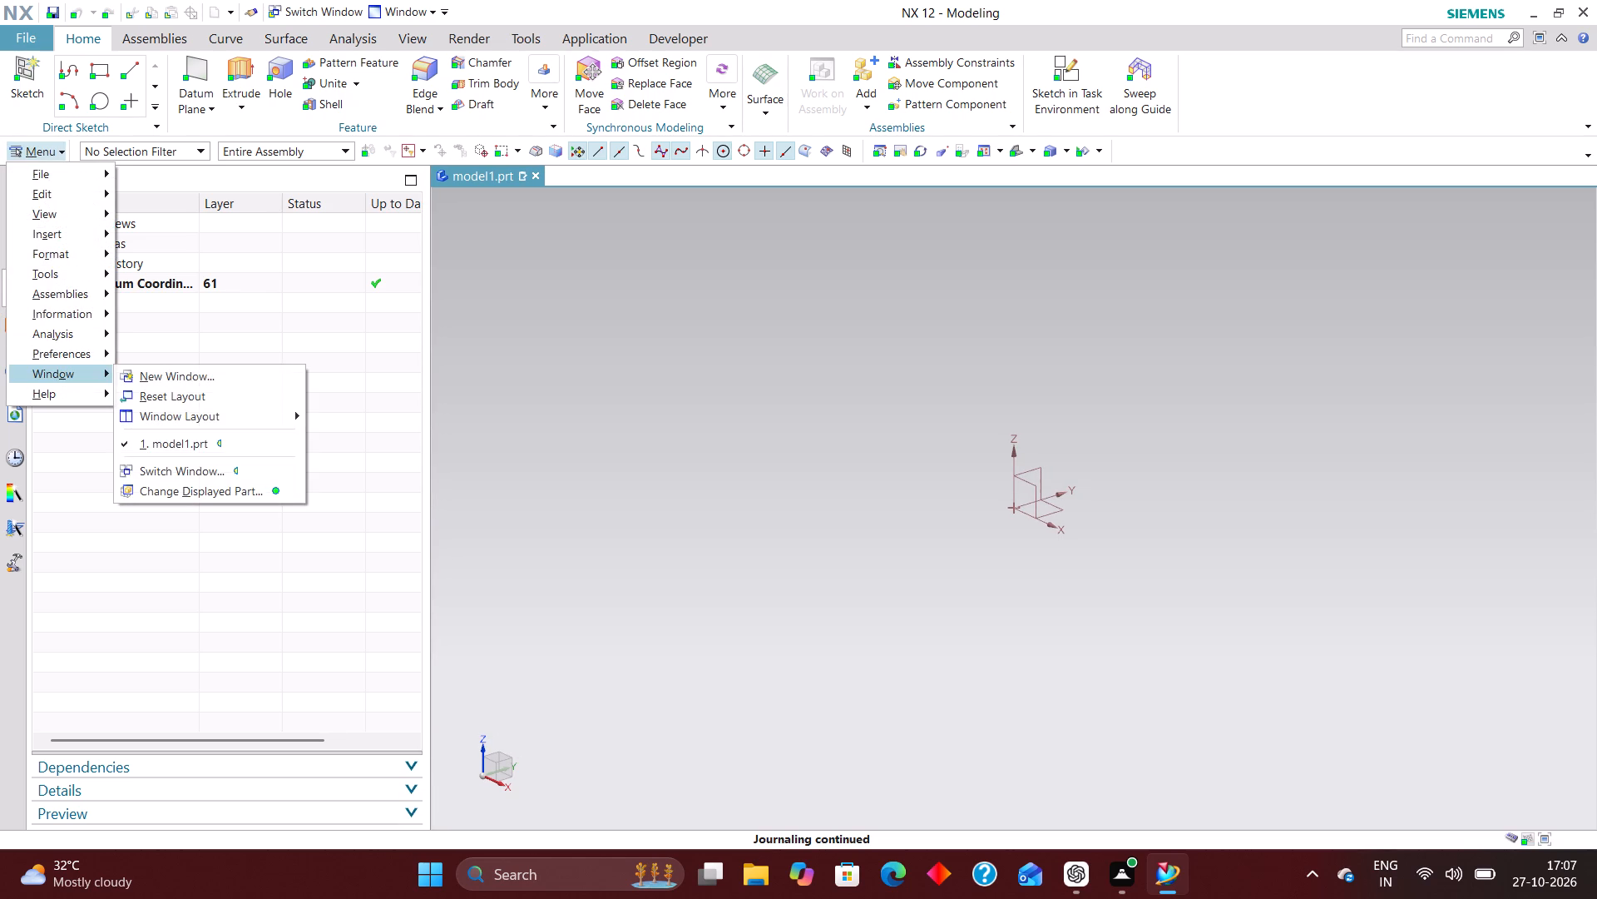
left_click(75, 351)
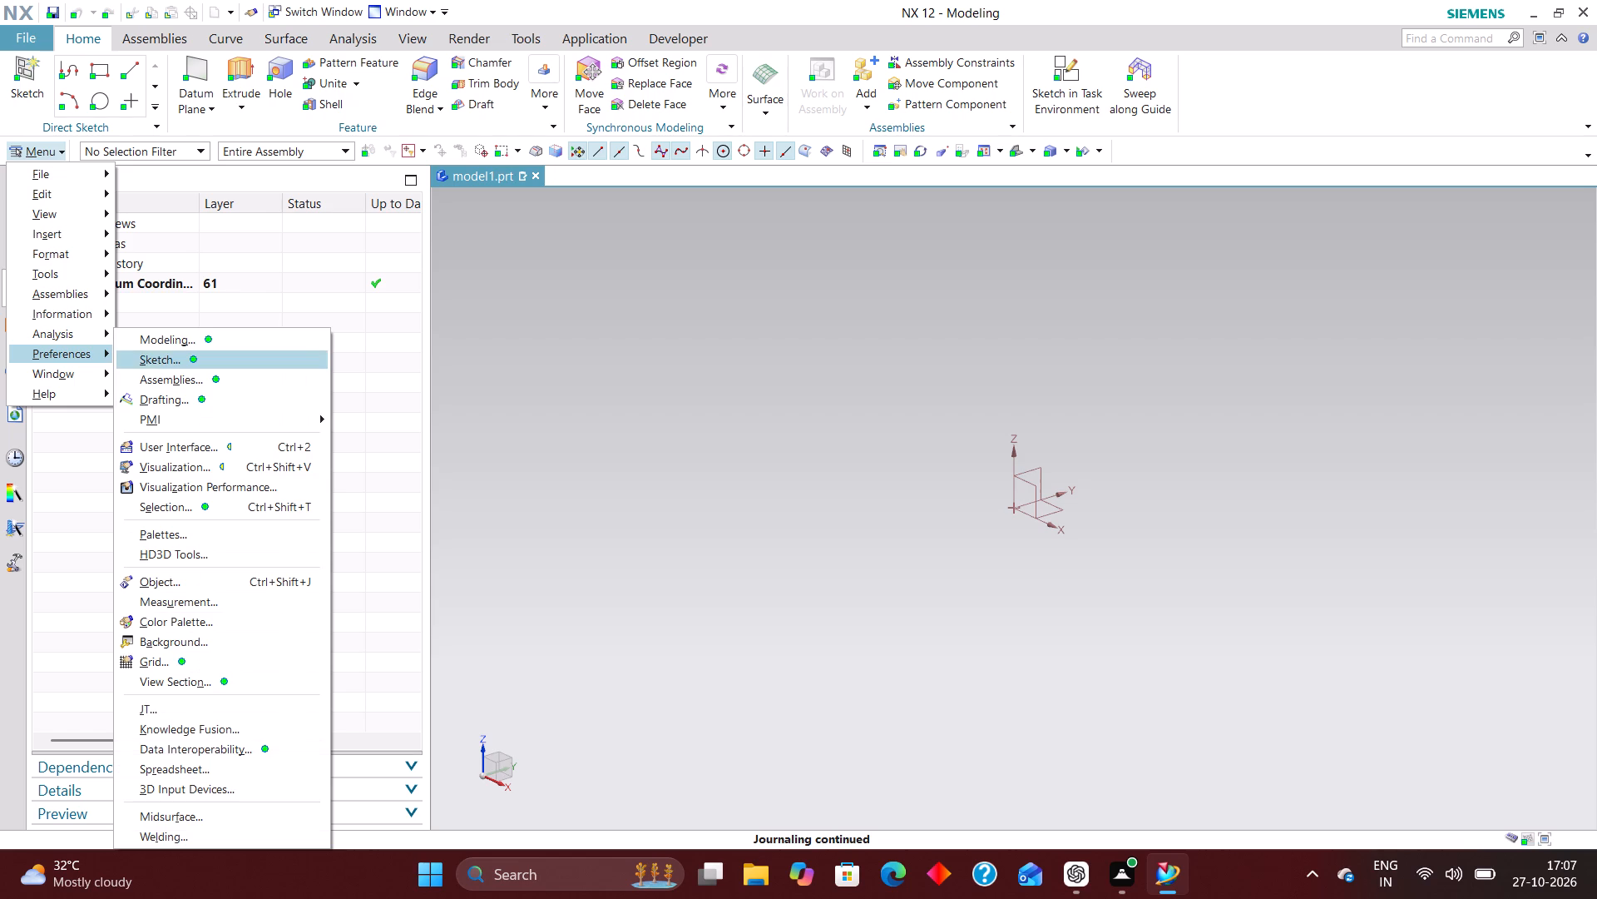
left_click(220, 361)
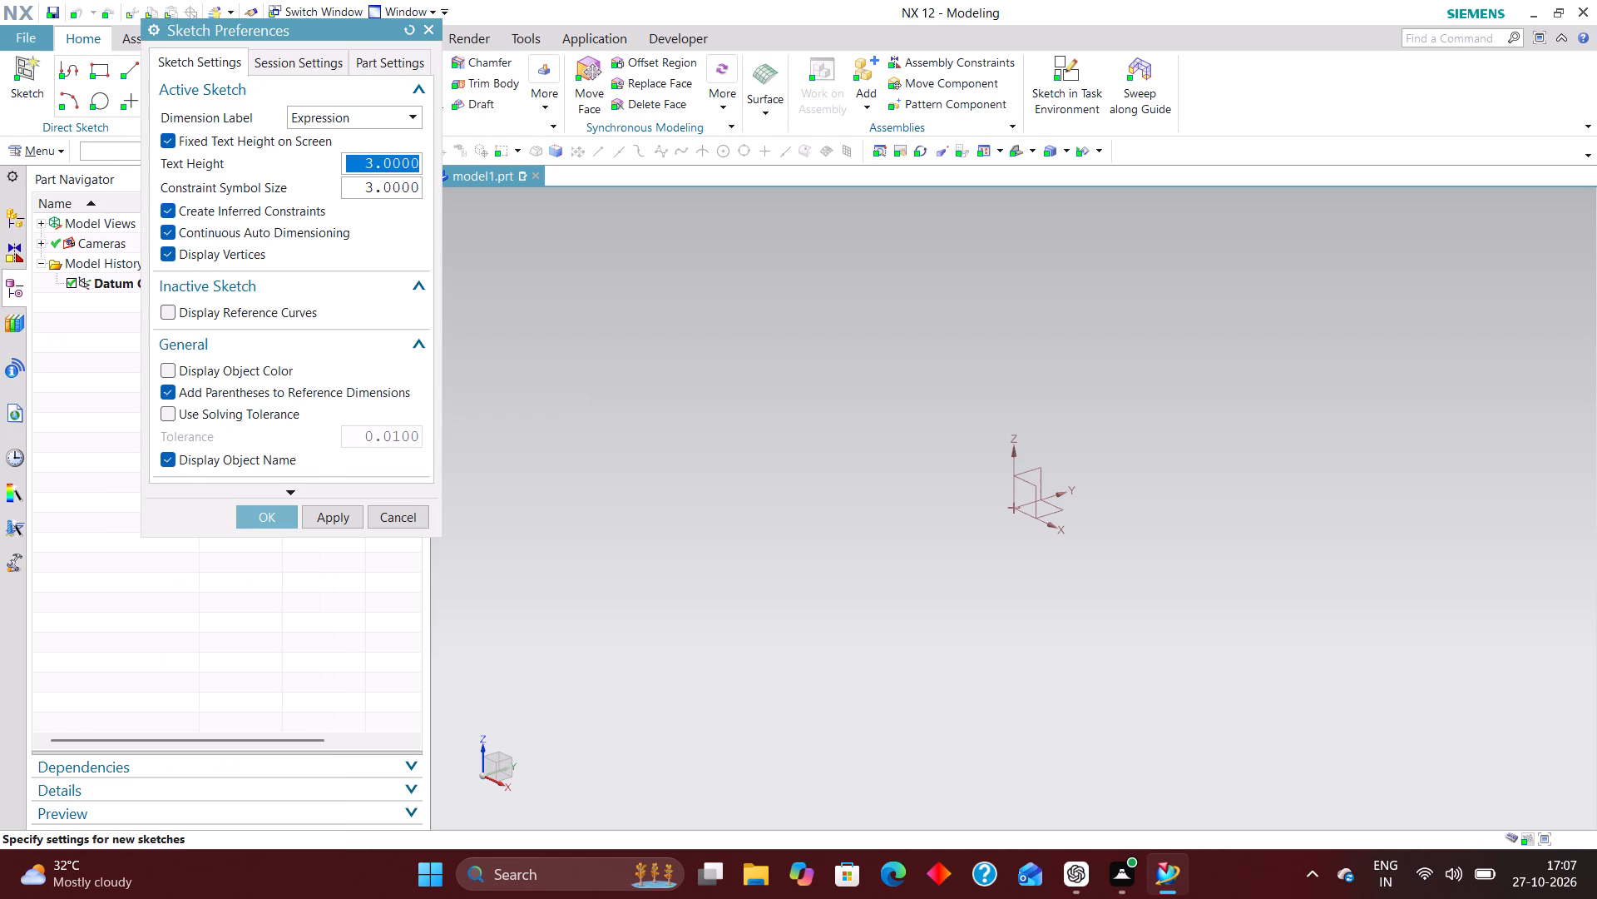
left_click(393, 114)
left_click(368, 179)
left_click(304, 226)
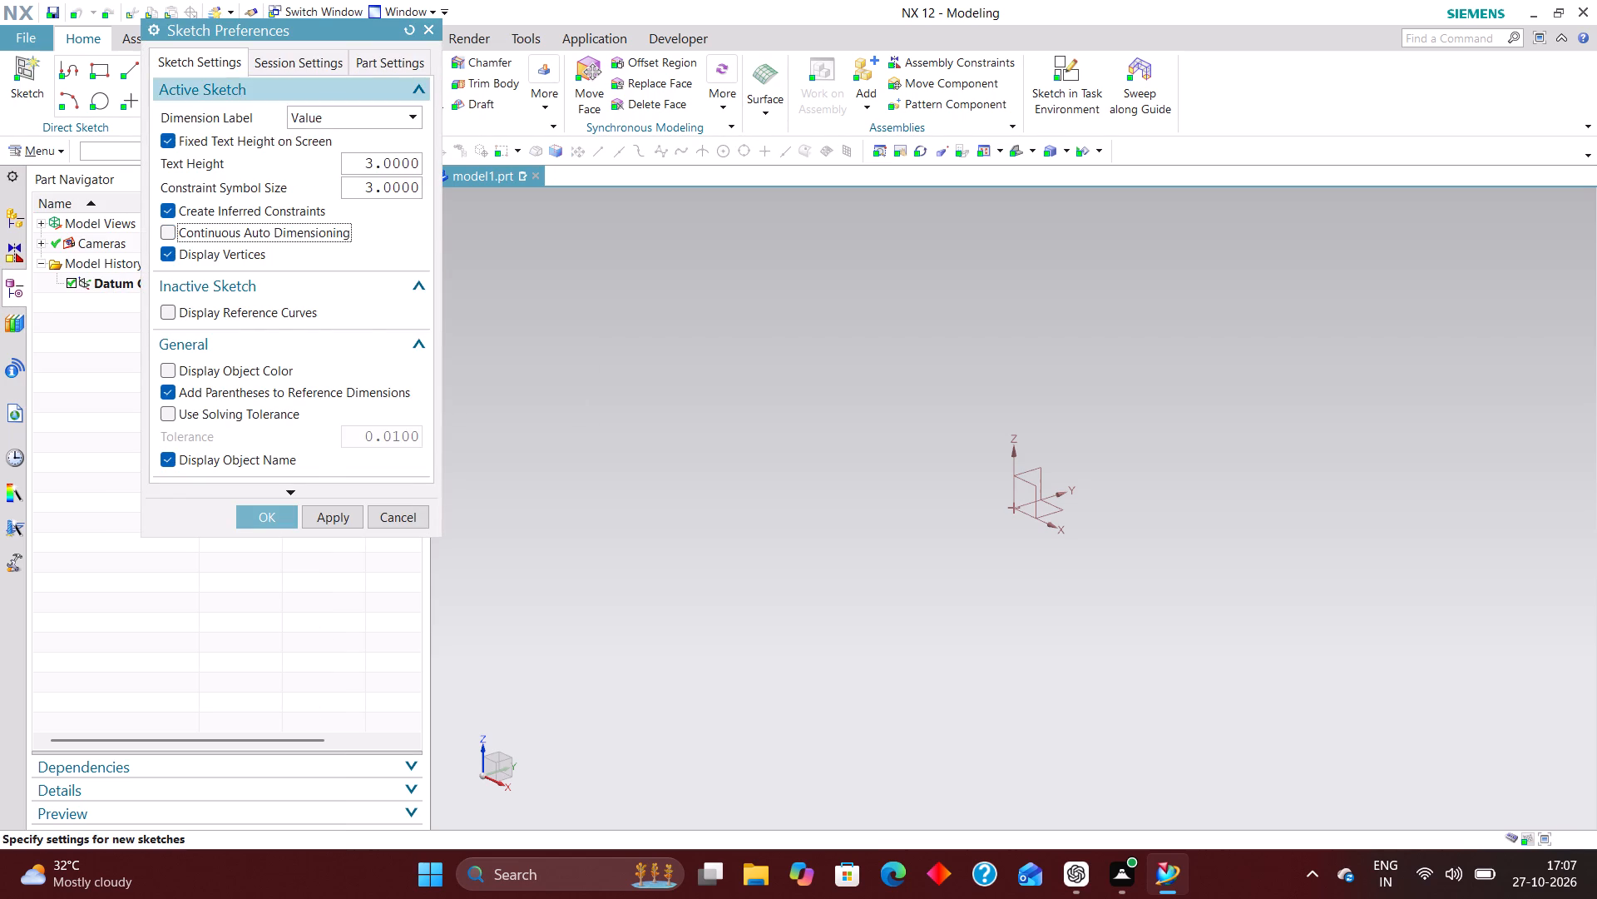
left_click(294, 64)
left_click(283, 181)
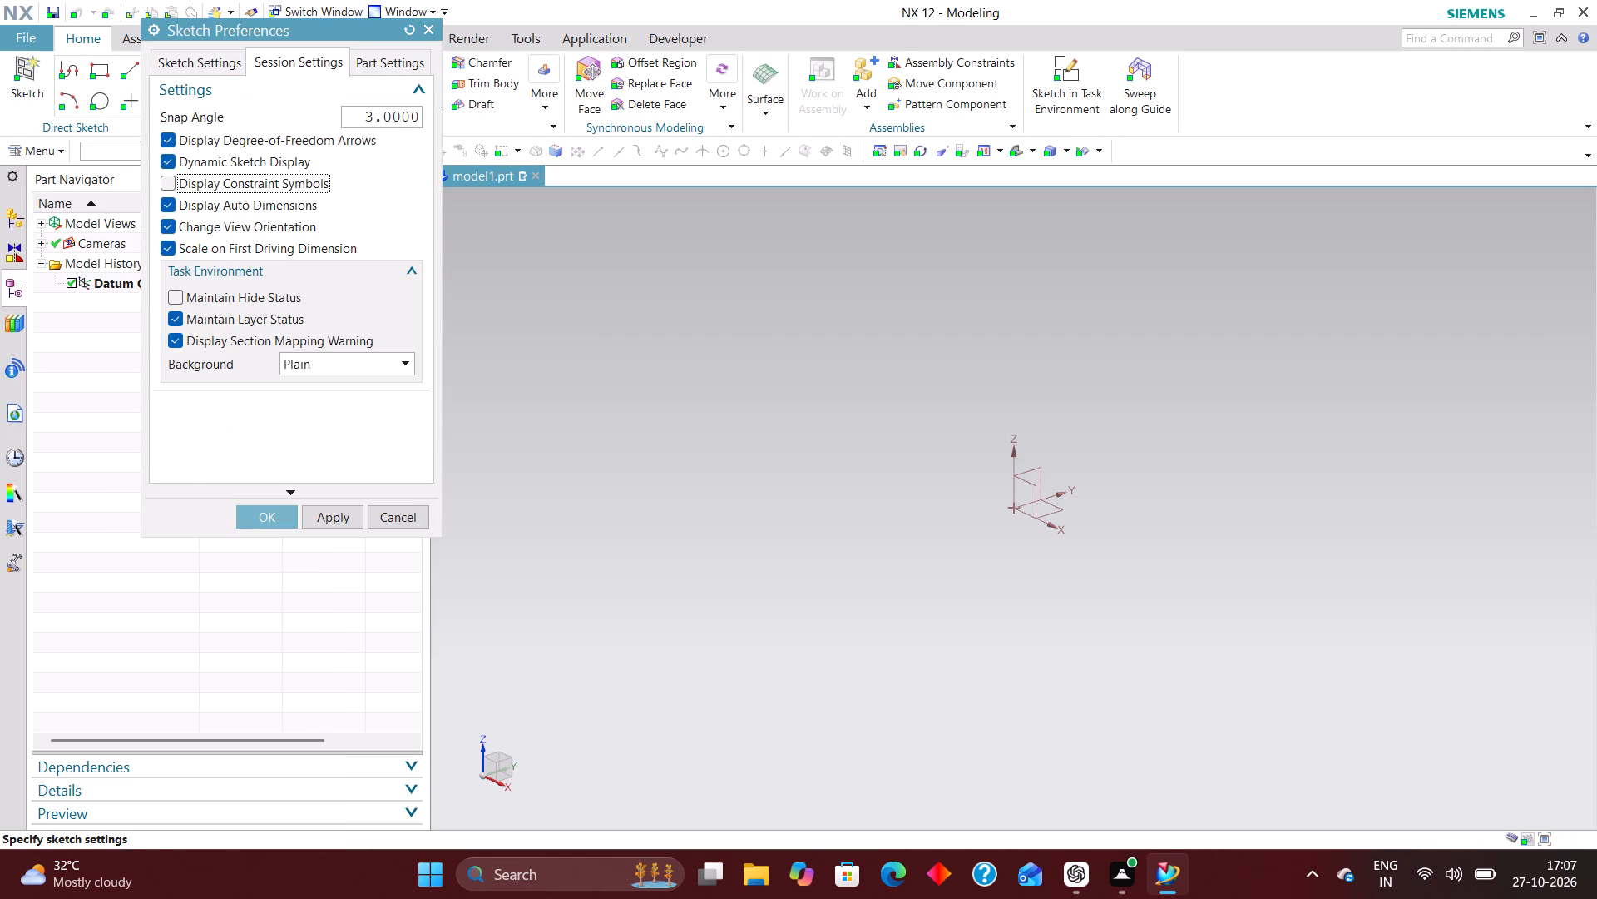
left_click(272, 179)
left_click(259, 195)
left_click(213, 64)
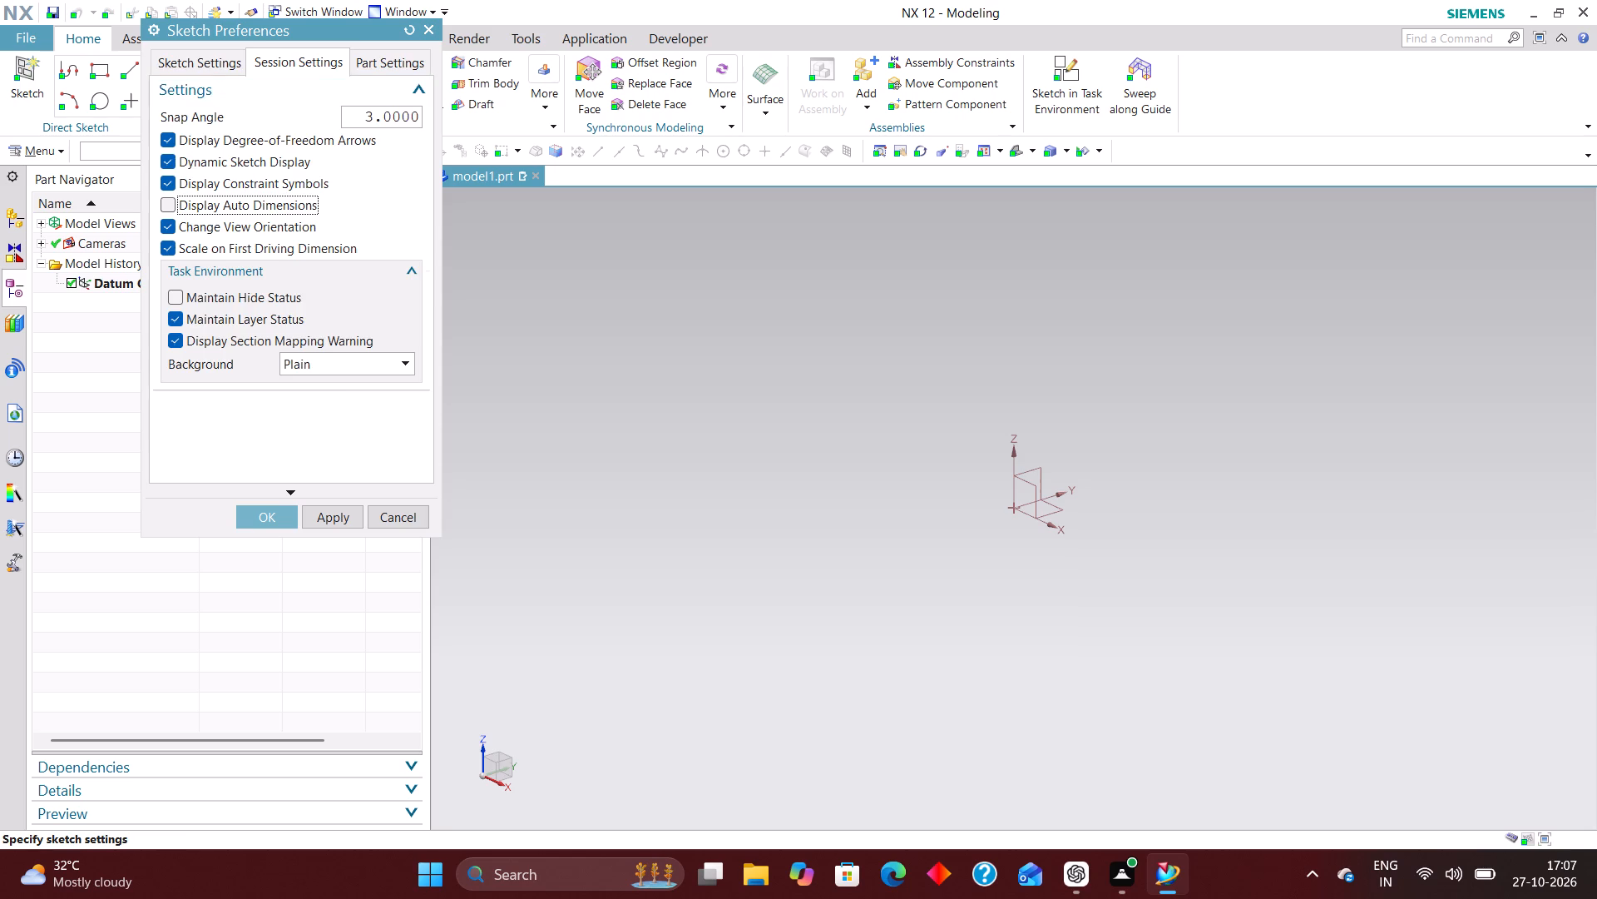
left_click(268, 508)
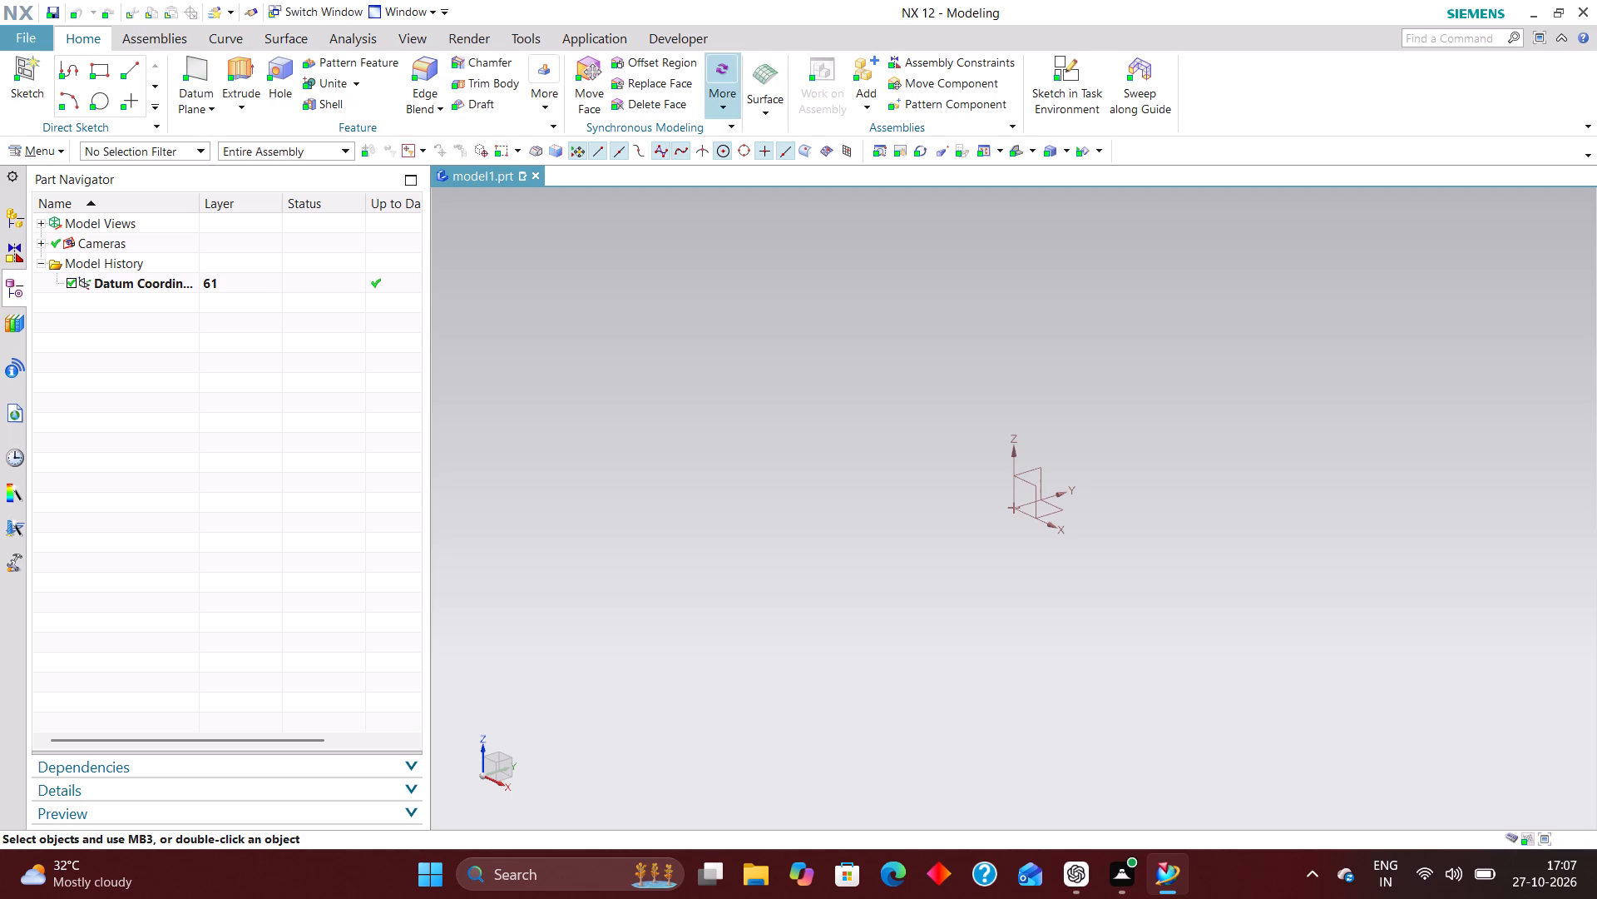
Create a sketch in the task environment on the XY plane of the datum coordinate system, without starting a profile.
left_click(1056, 77)
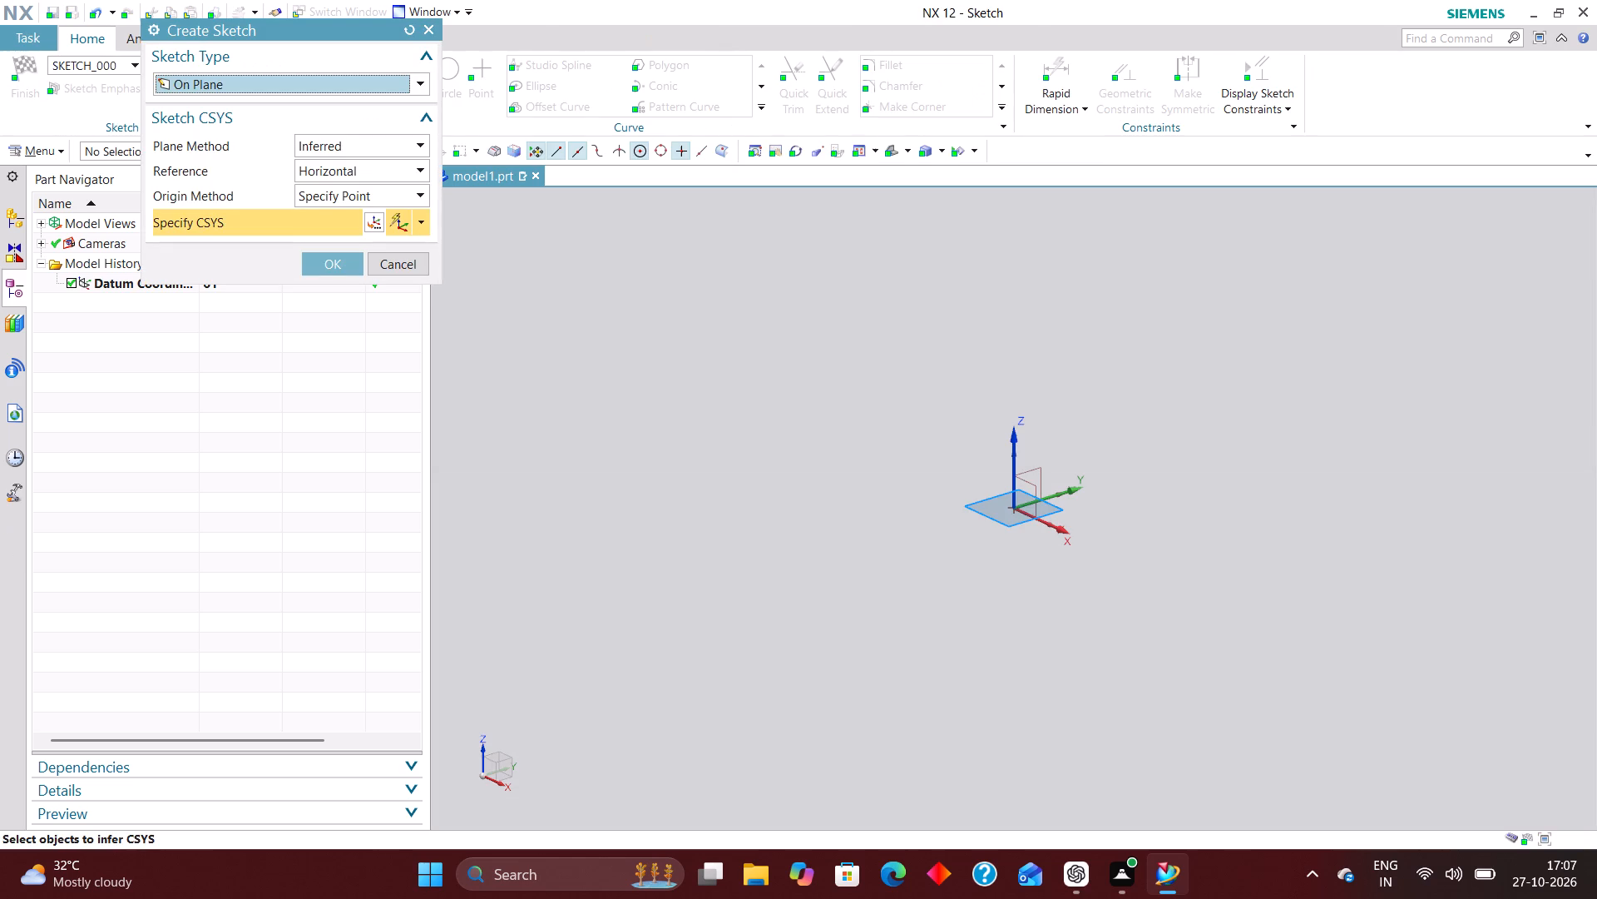
left_click(1048, 512)
left_click(322, 261)
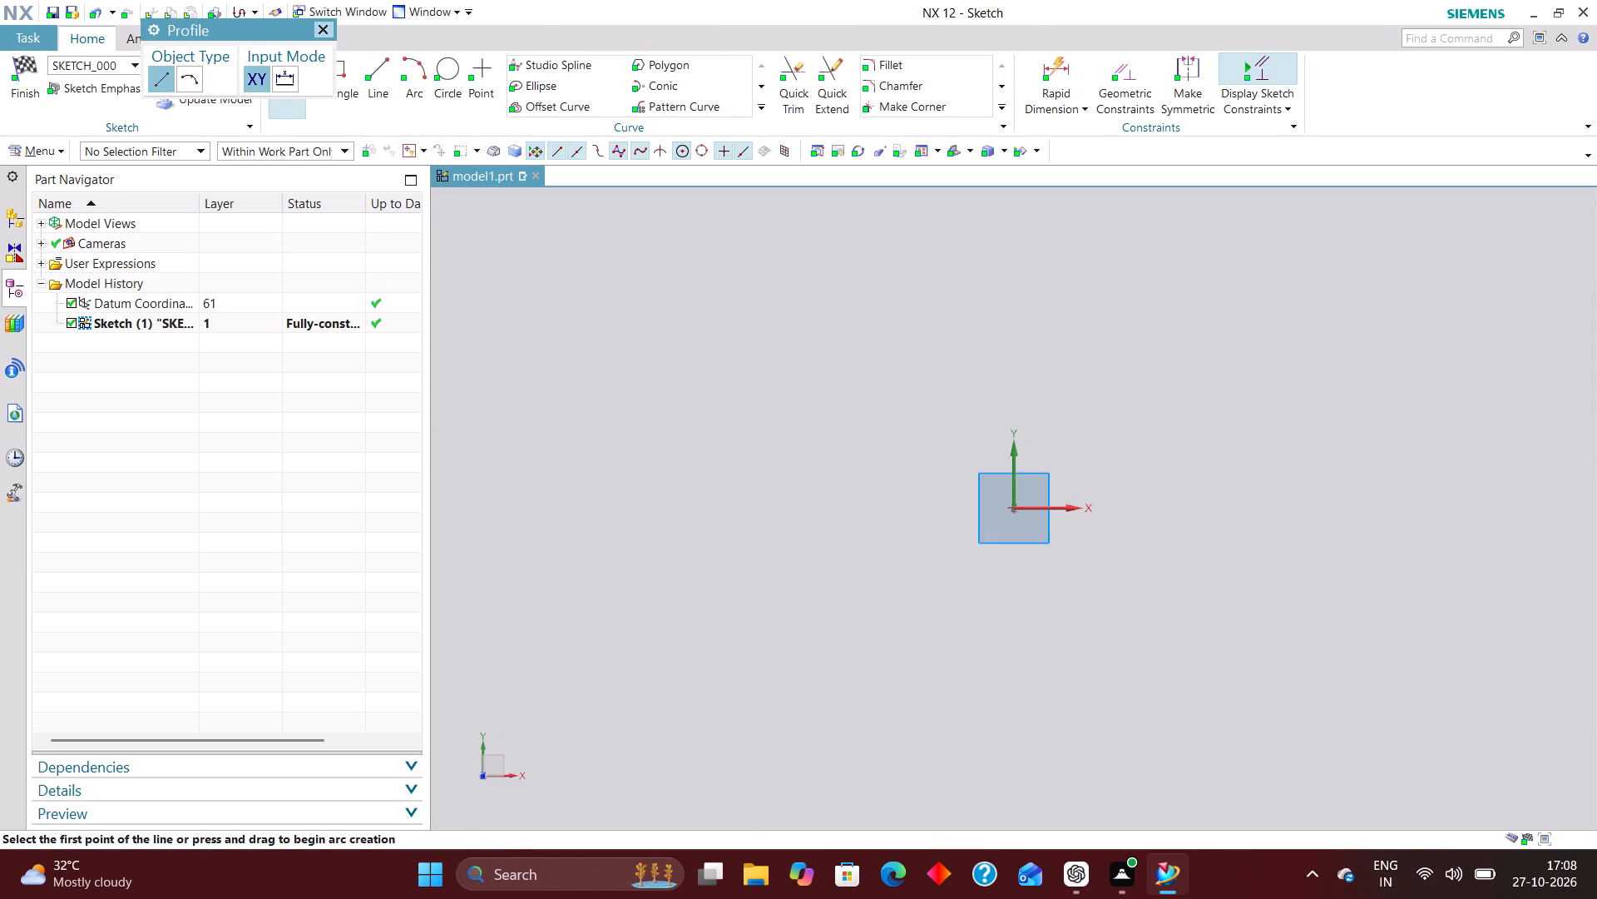
left_click(327, 27)
Draw a tall two-corner rectangle enclosing the sketch origin.
left_click(329, 62)
left_click(907, 285)
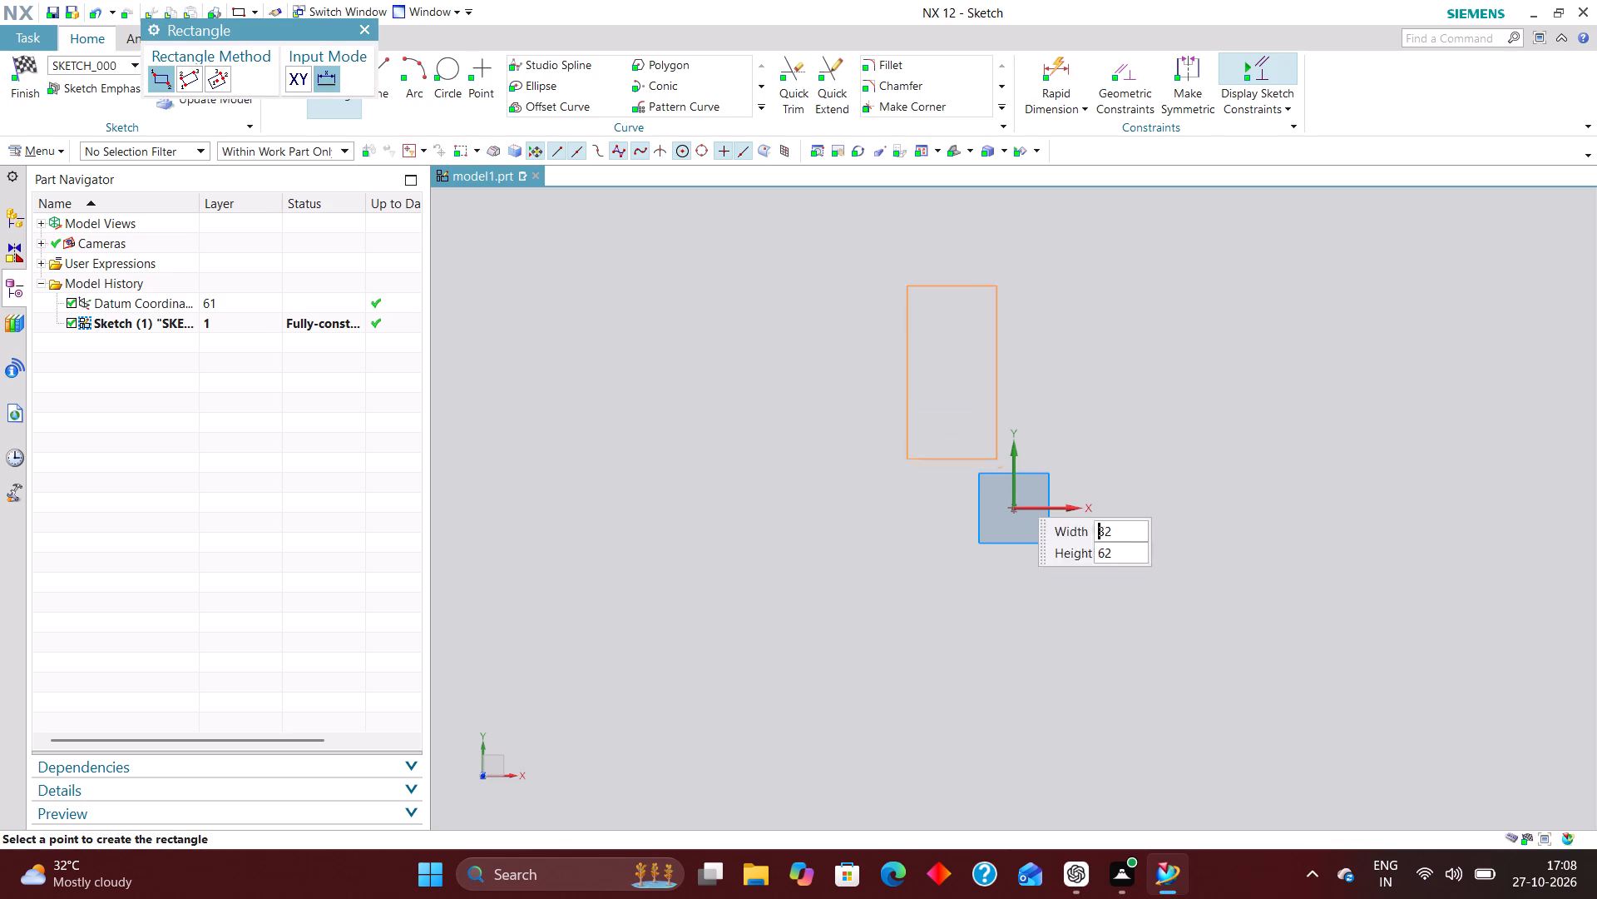
left_click(1153, 764)
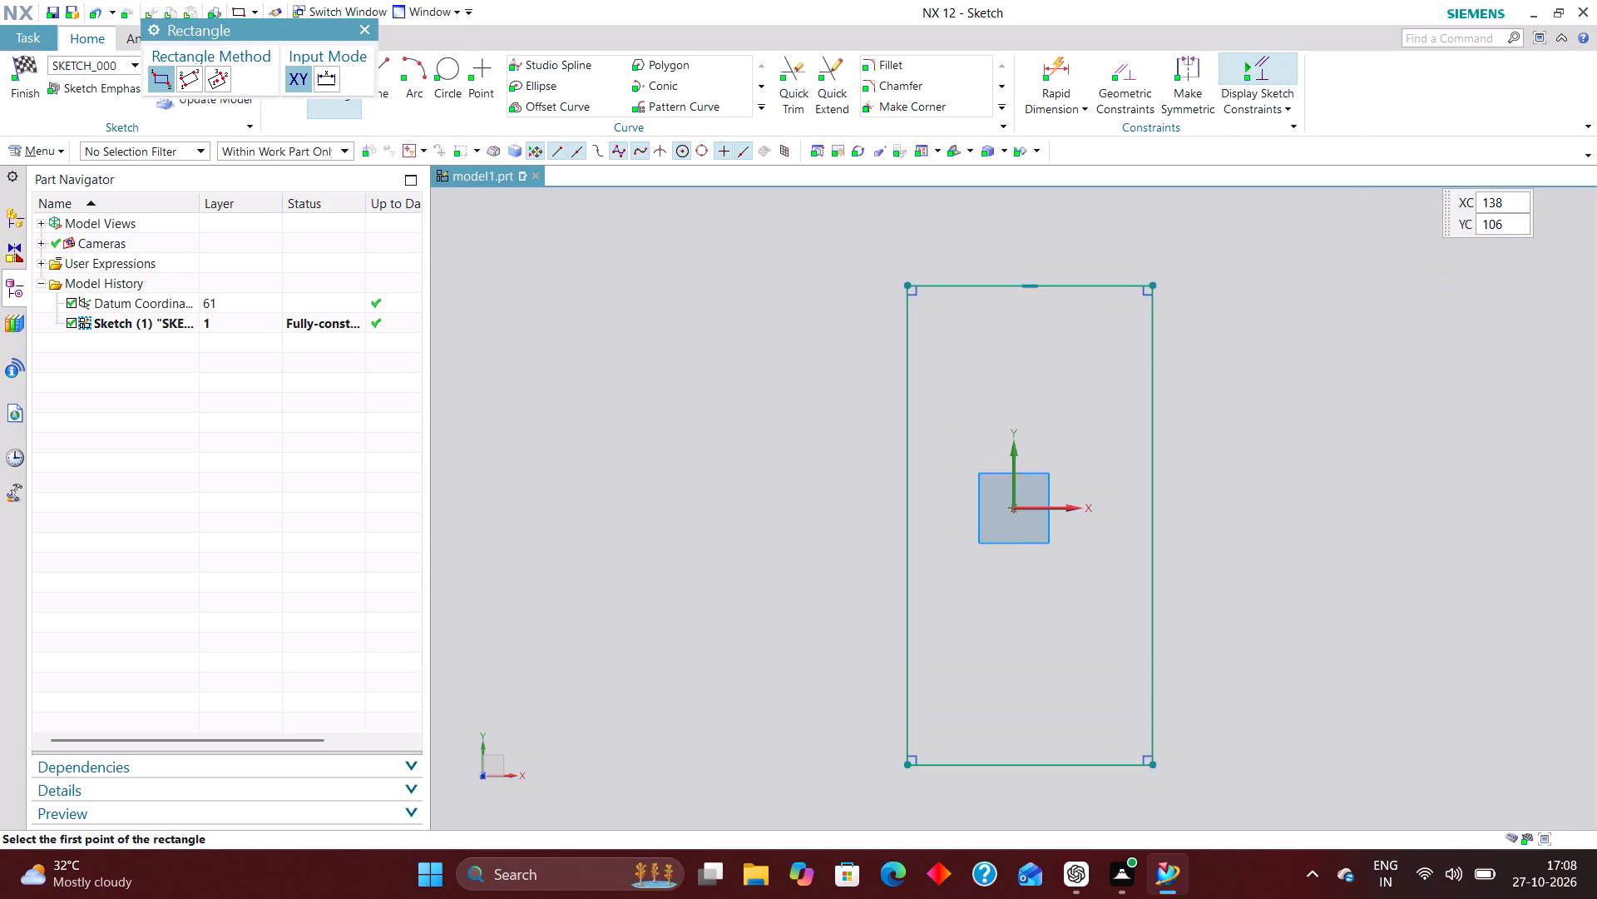
Centre the rectangle on the origin by constraining its top edge's midpoint to the Y axis and right edge's midpoint to the X axis.
left_click(1126, 71)
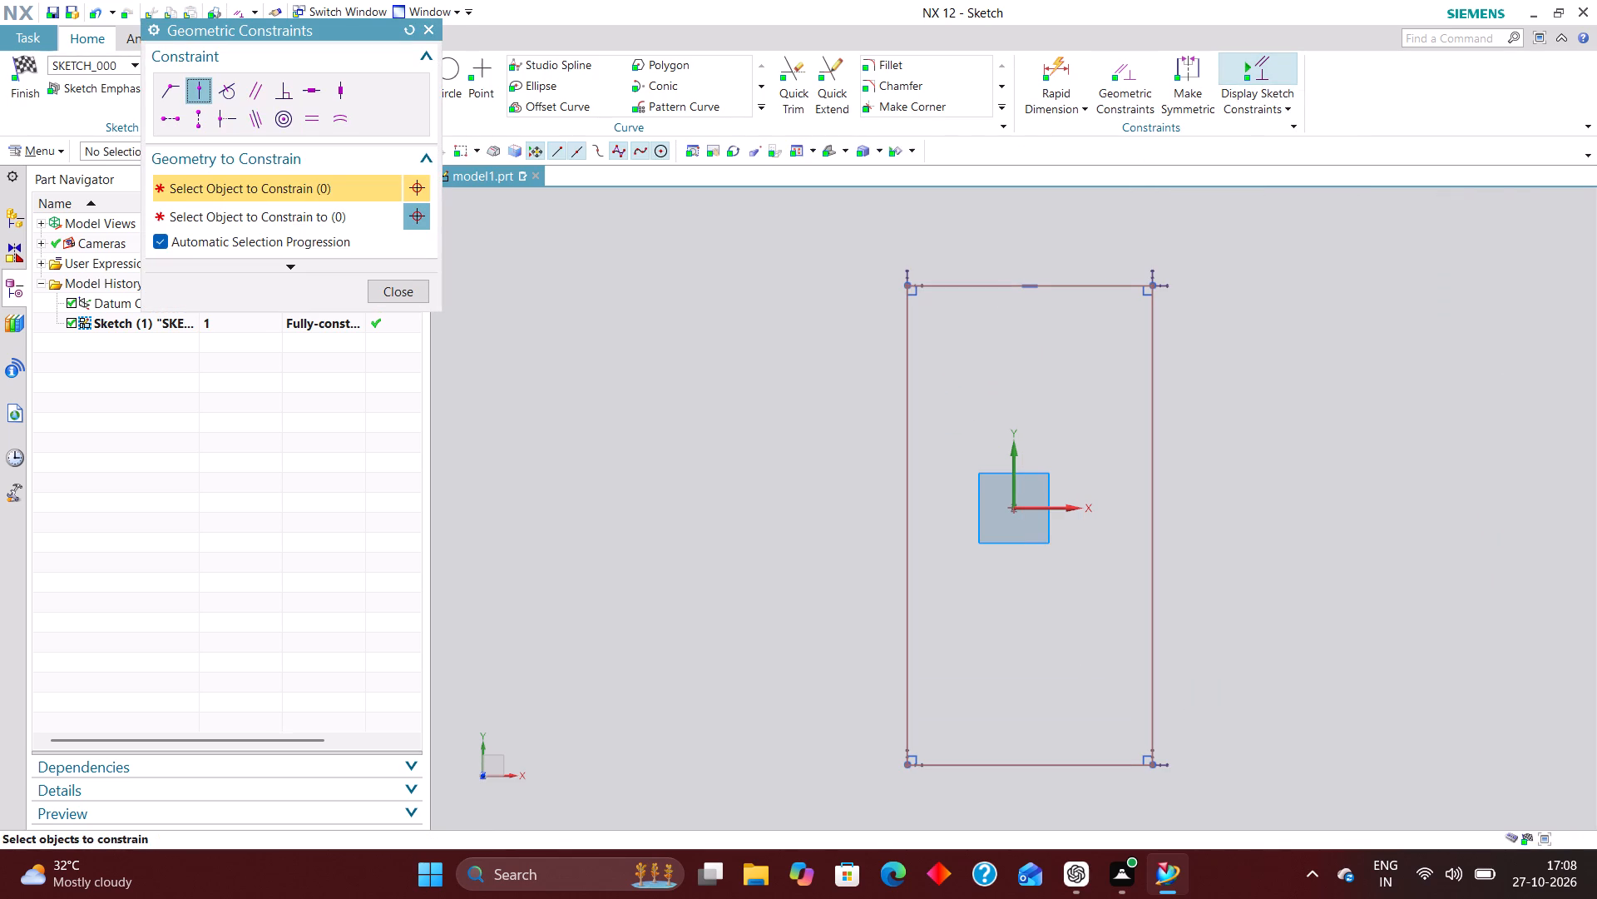
left_click(1029, 283)
left_click(1014, 457)
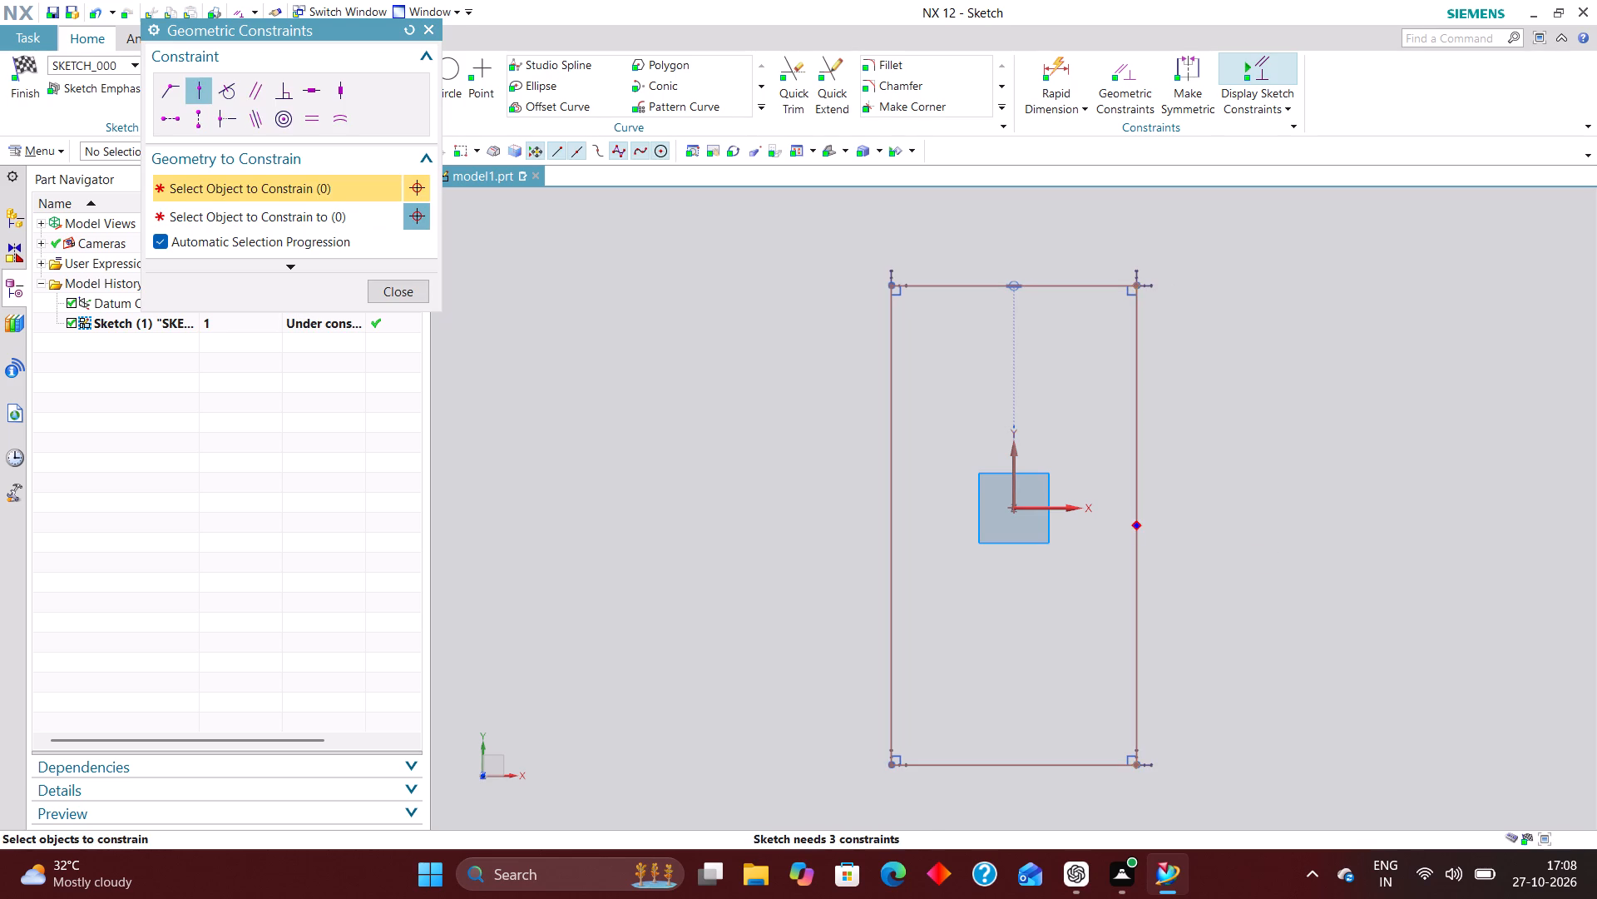
left_click(1136, 524)
left_click(1075, 509)
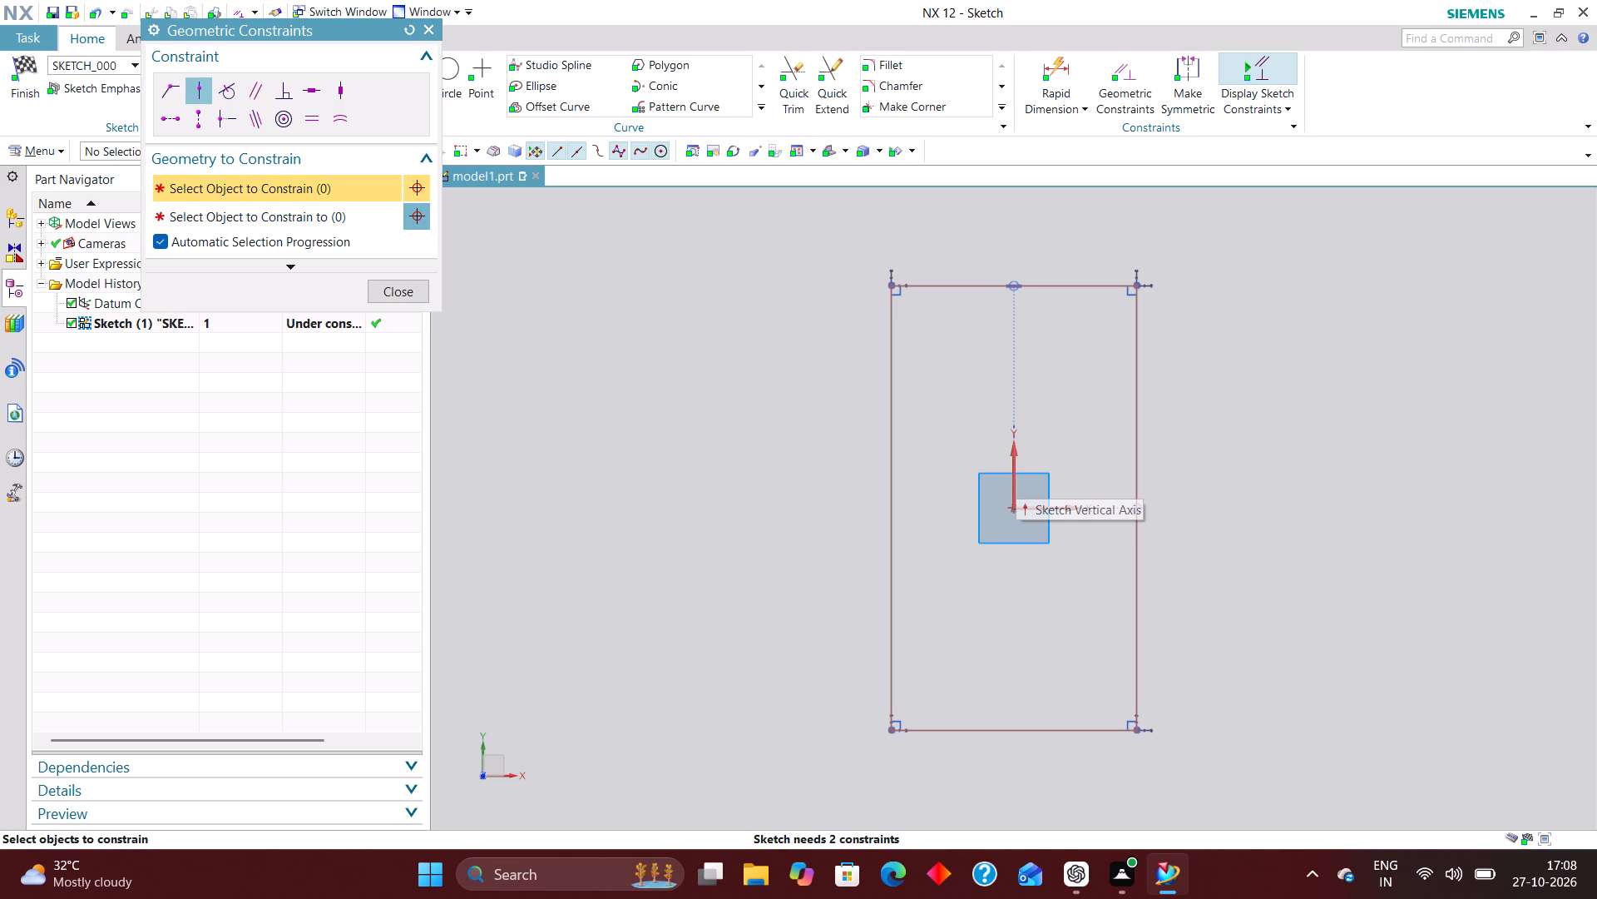
Dimension the rectangle's right vertical edge with Rapid Dimension and set its height to 113 mm.
left_click(1056, 62)
left_click(1139, 416)
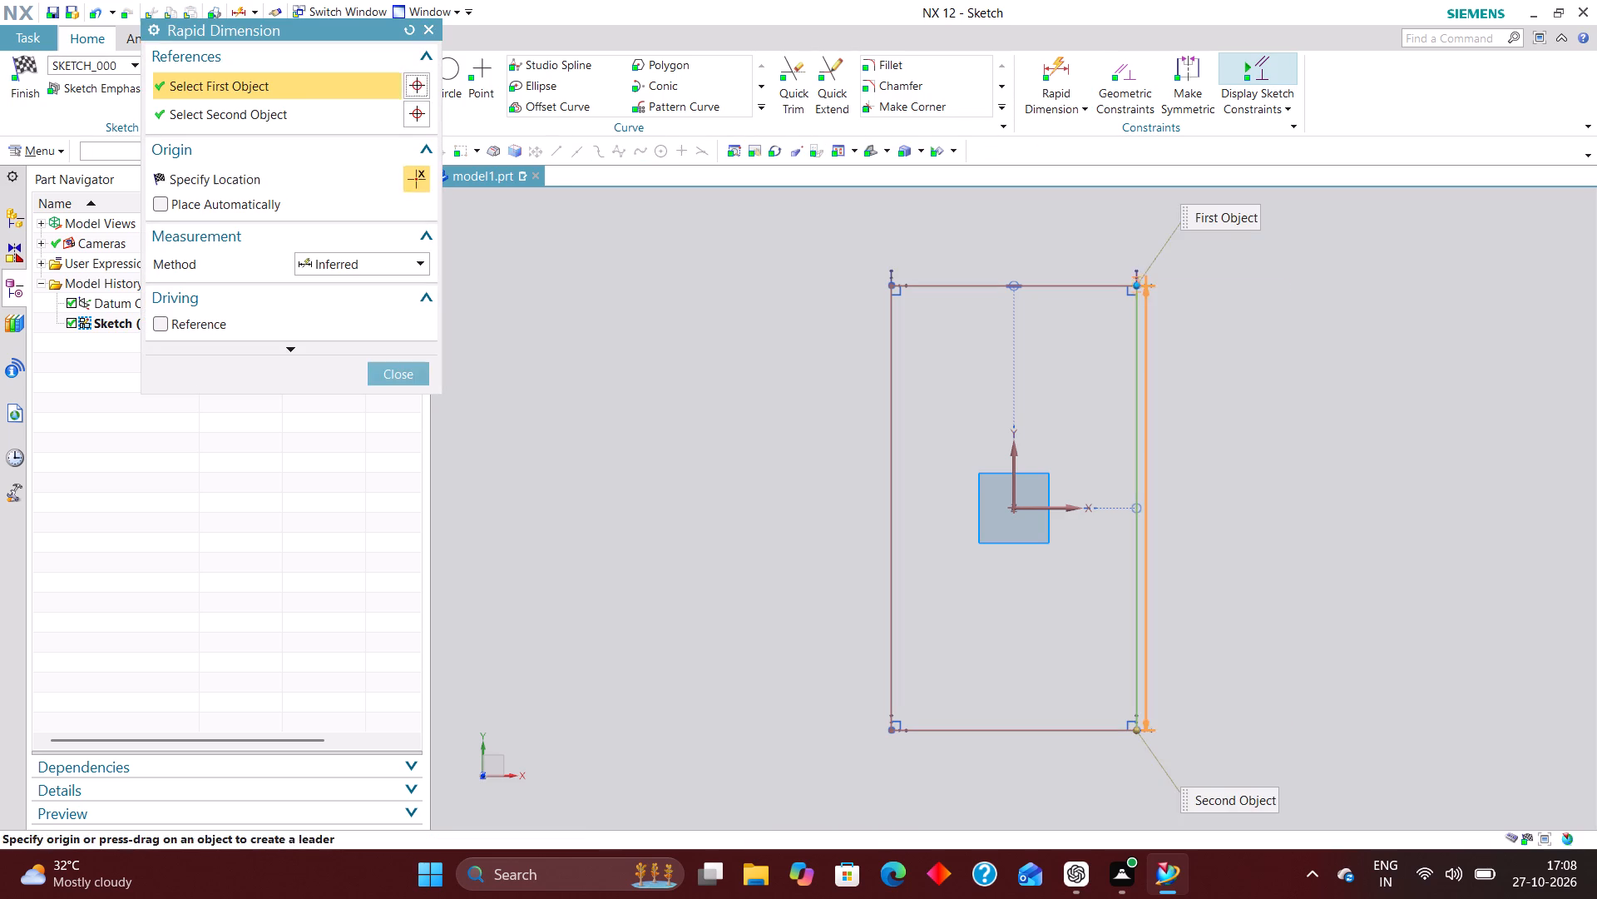
left_click(1272, 435)
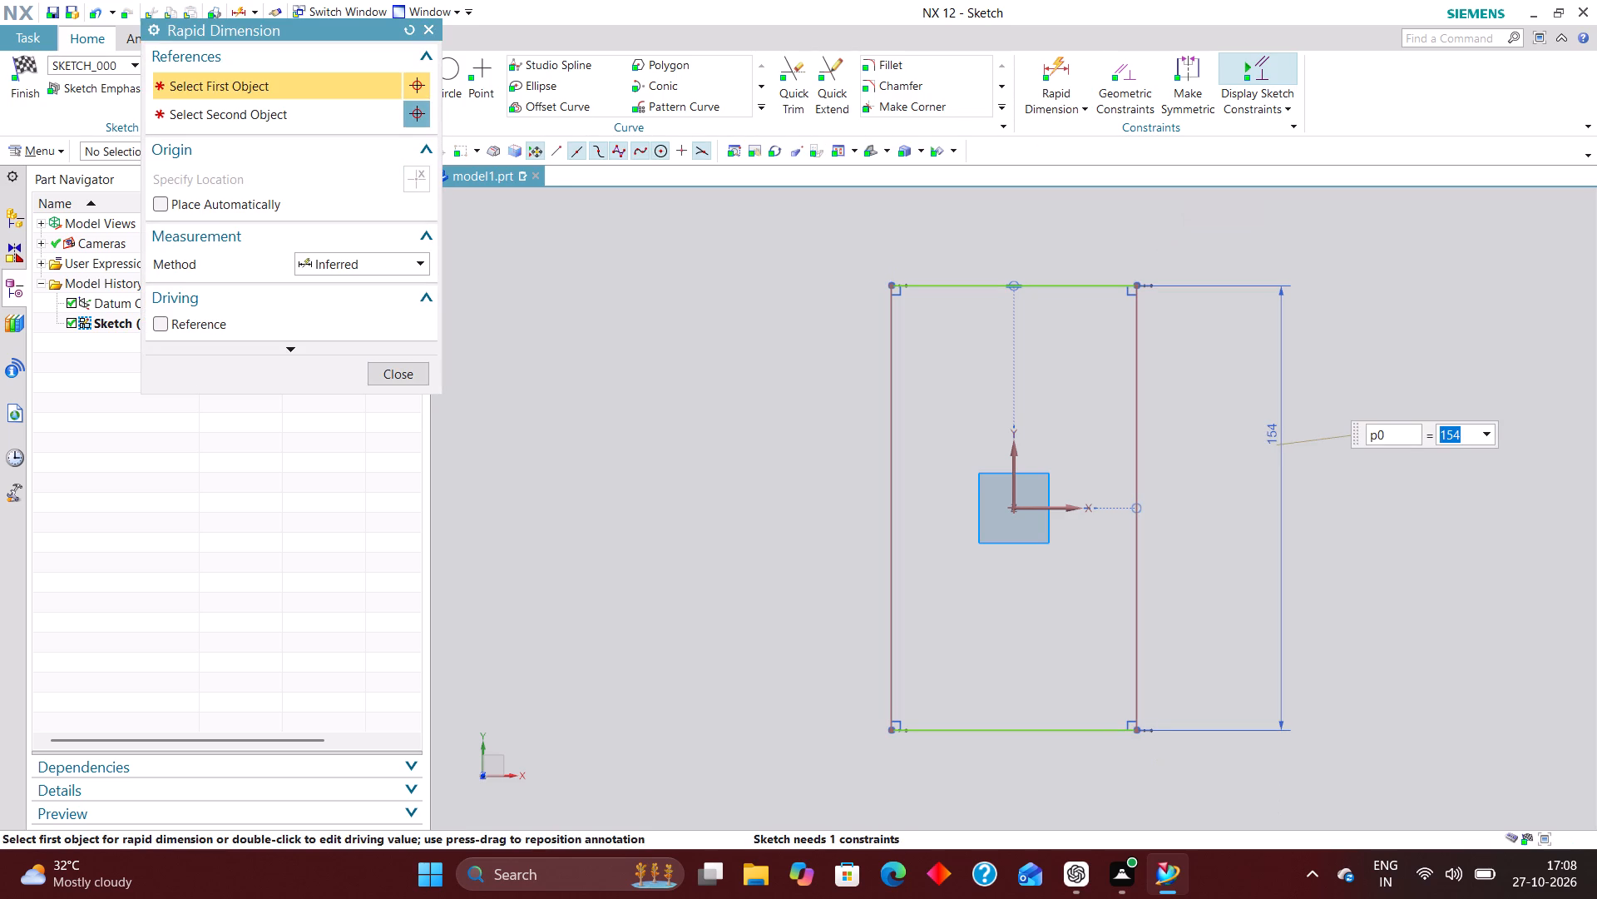
type("11")
key("Return")
key("3")
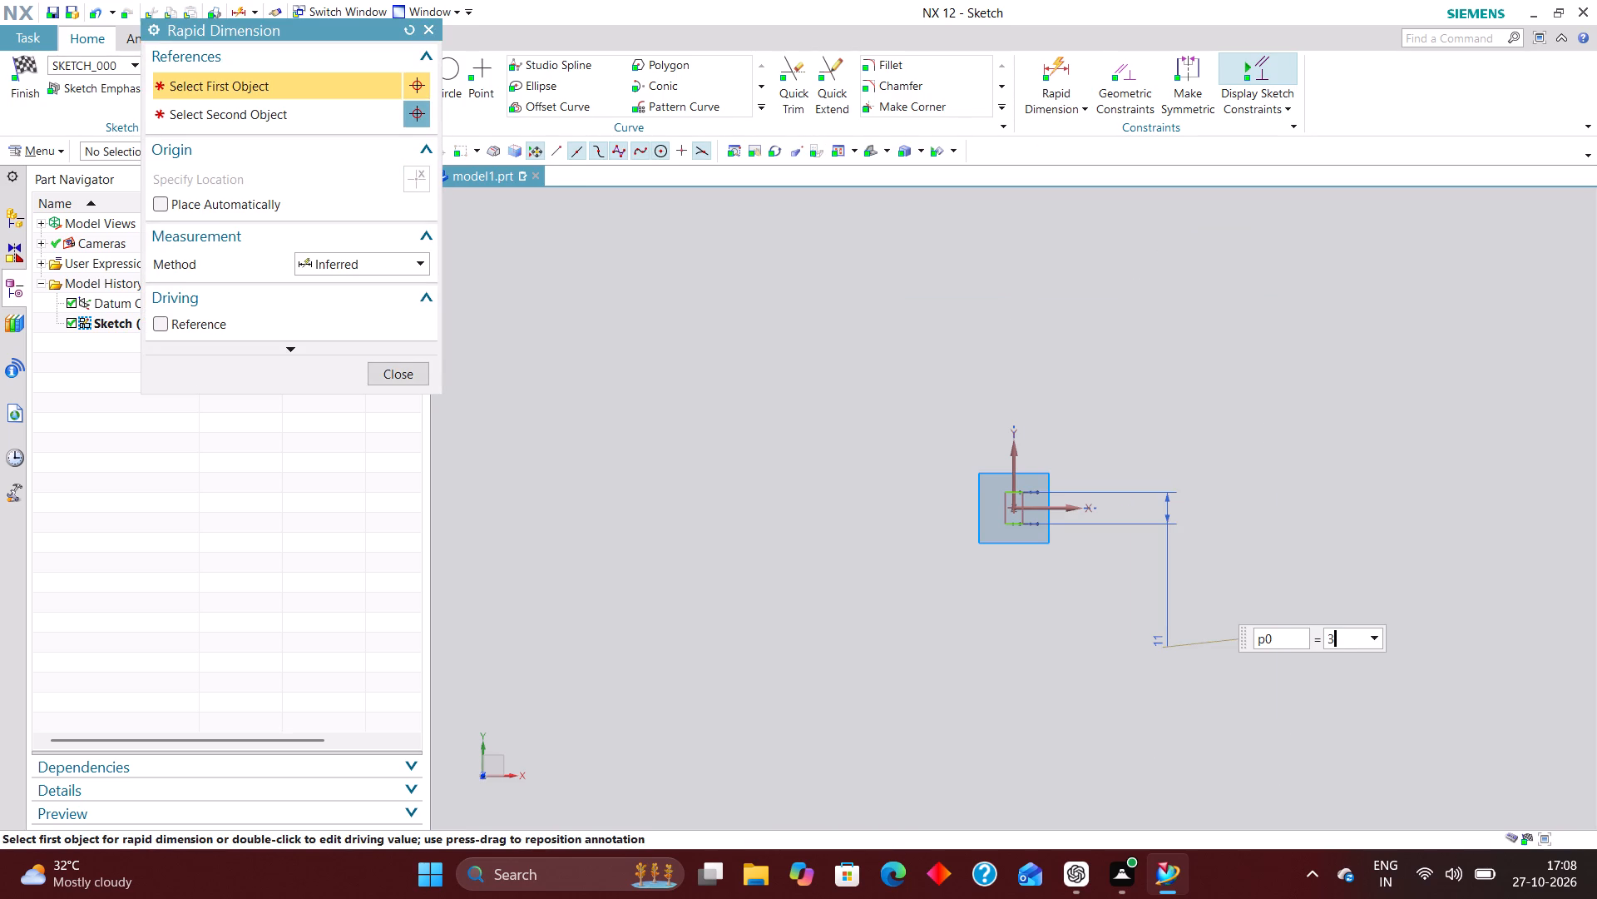
type("11")
key("BackSpace")
key("BackSpace")
key("BackSpace")
type("113")
key("Return")
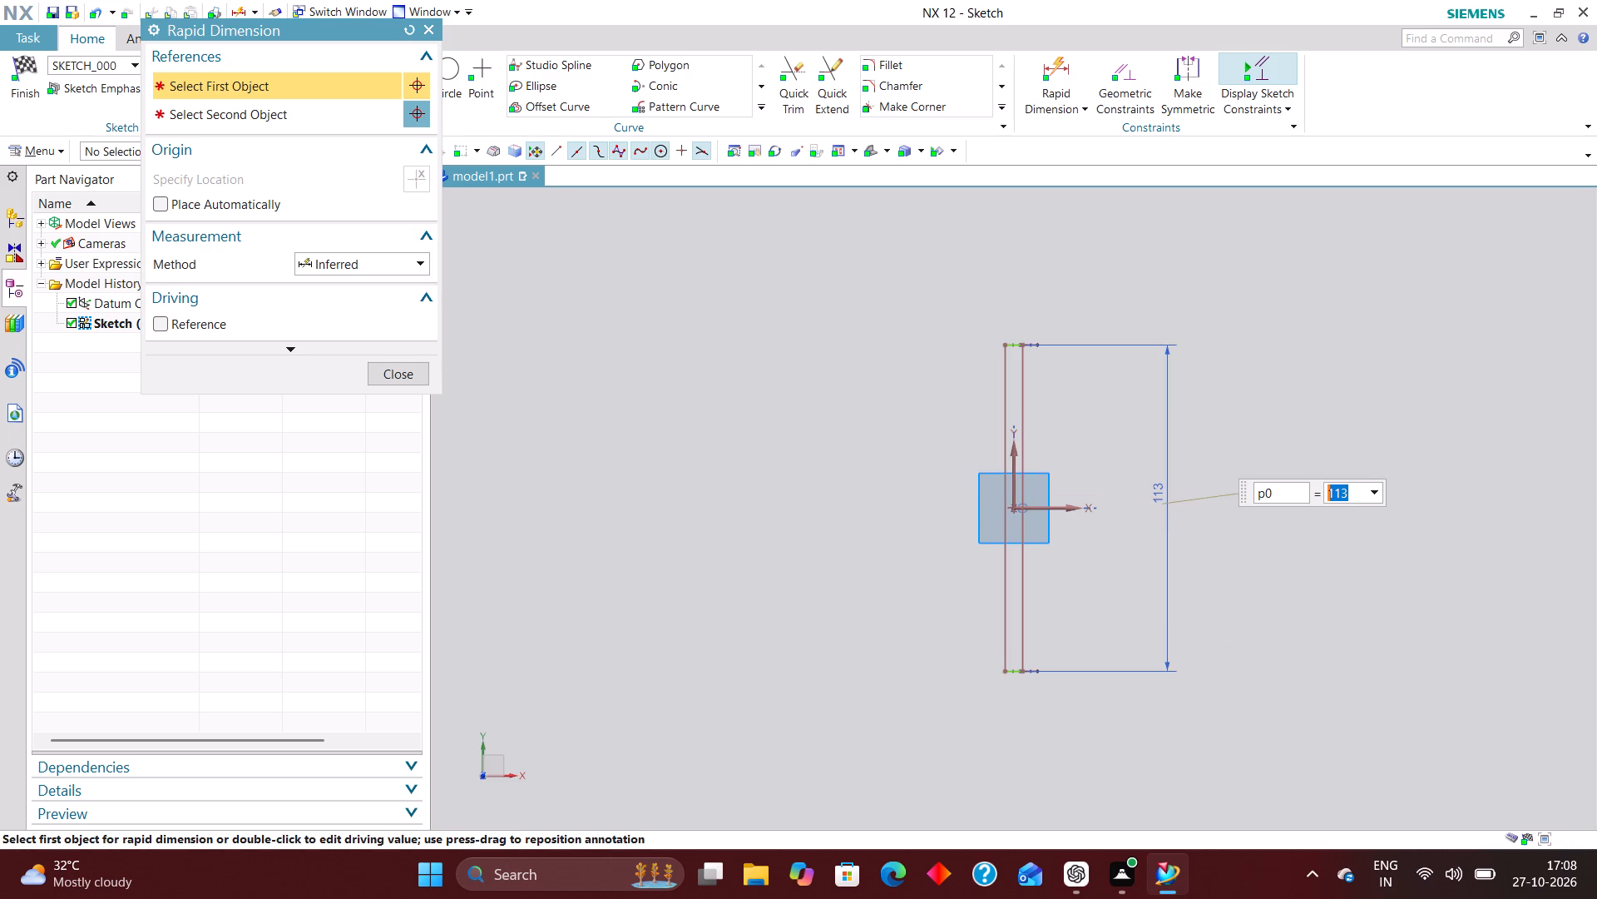
Dimension the rectangle's bottom edge and set its width to 8 mm.
scroll(1013, 664, "up", 5)
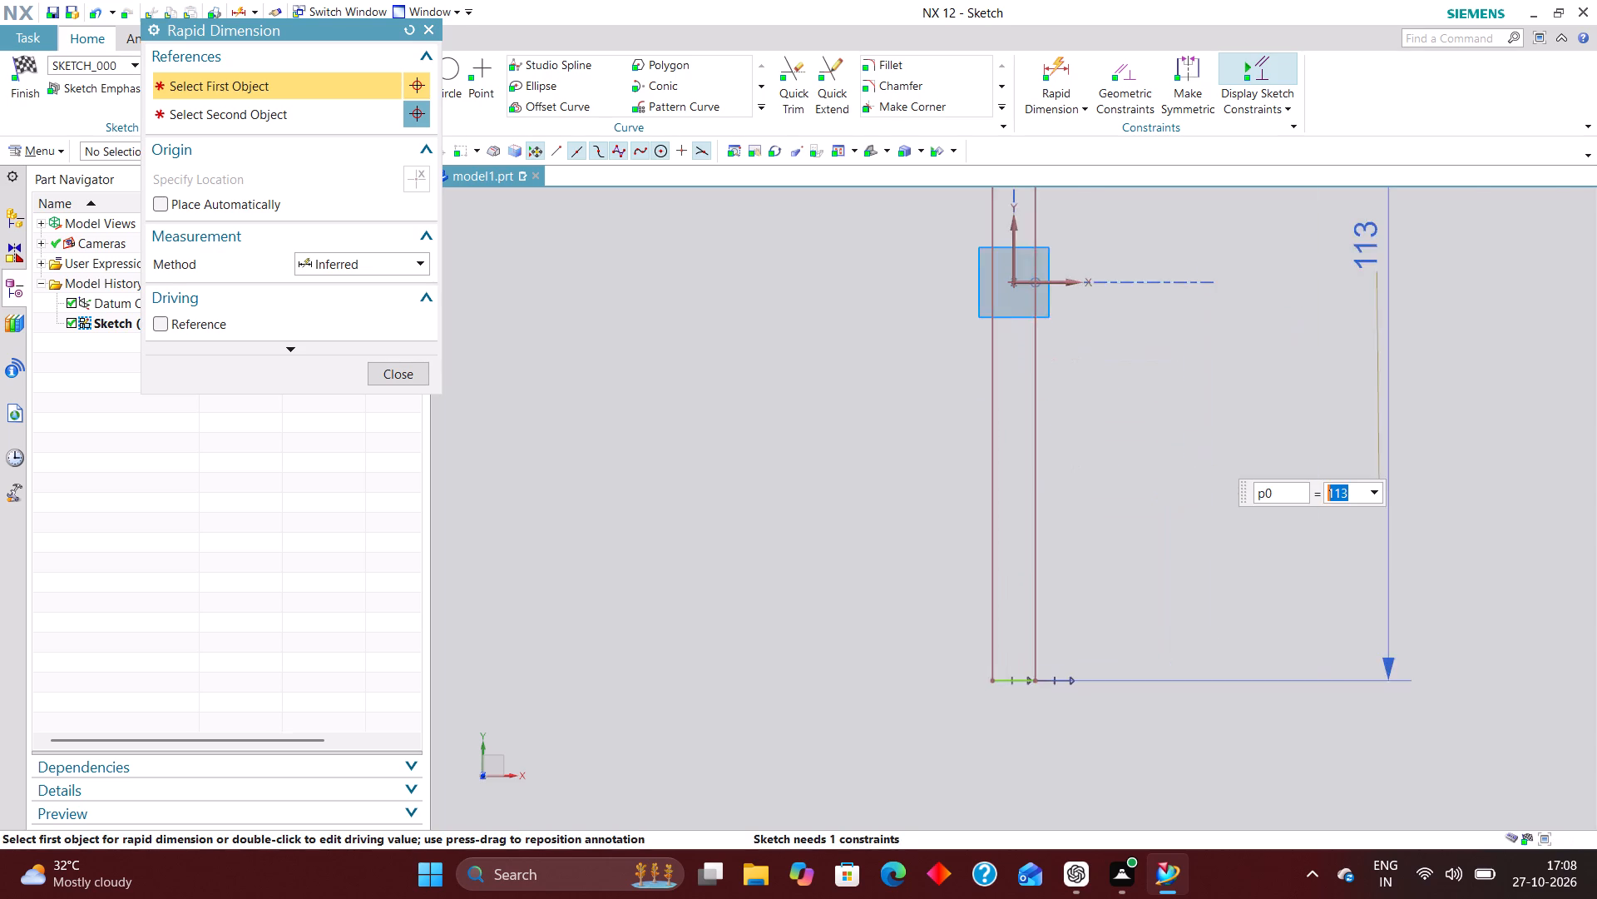
left_click(1025, 683)
left_click(1015, 781)
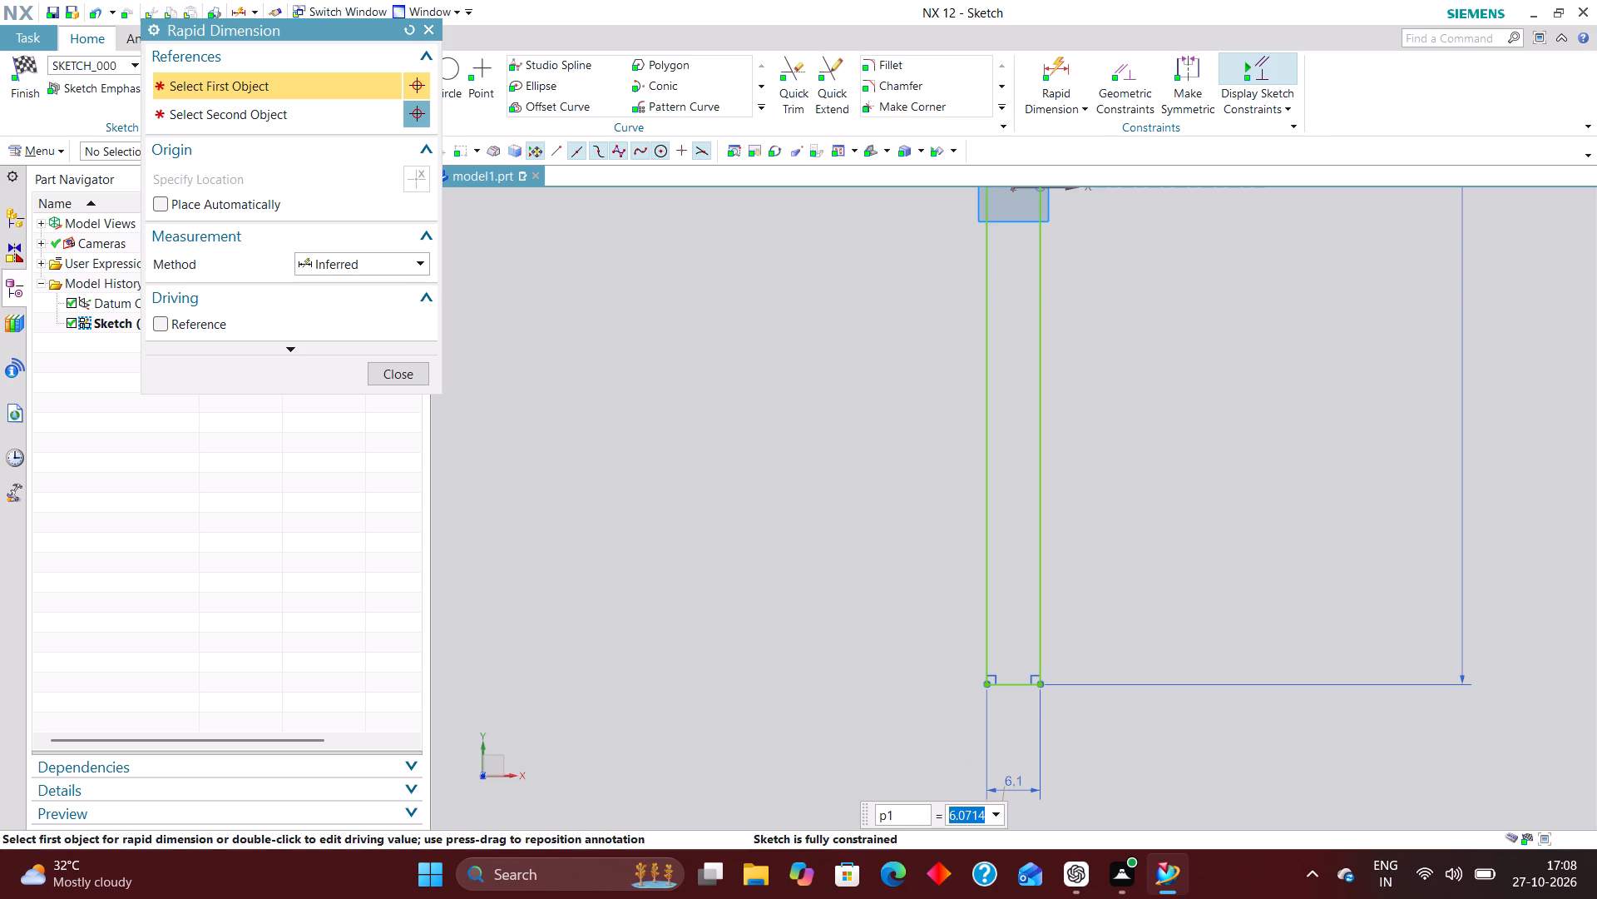
key("8")
key("Return")
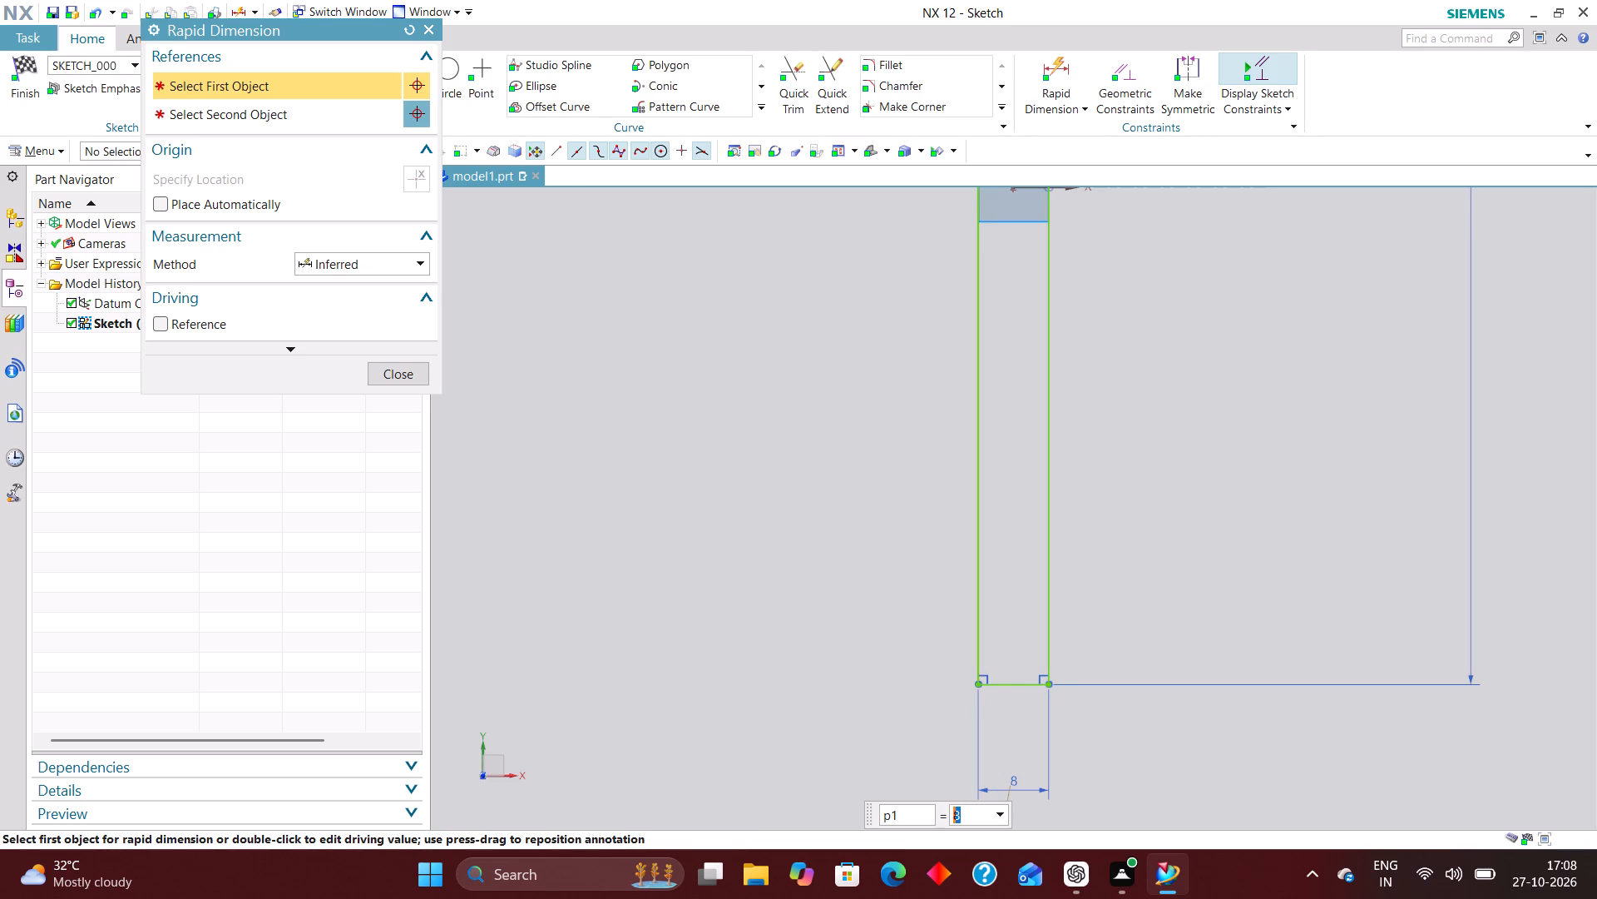
Set the rectangle's width to 80 mm and finish the sketch.
type("80")
key("Return")
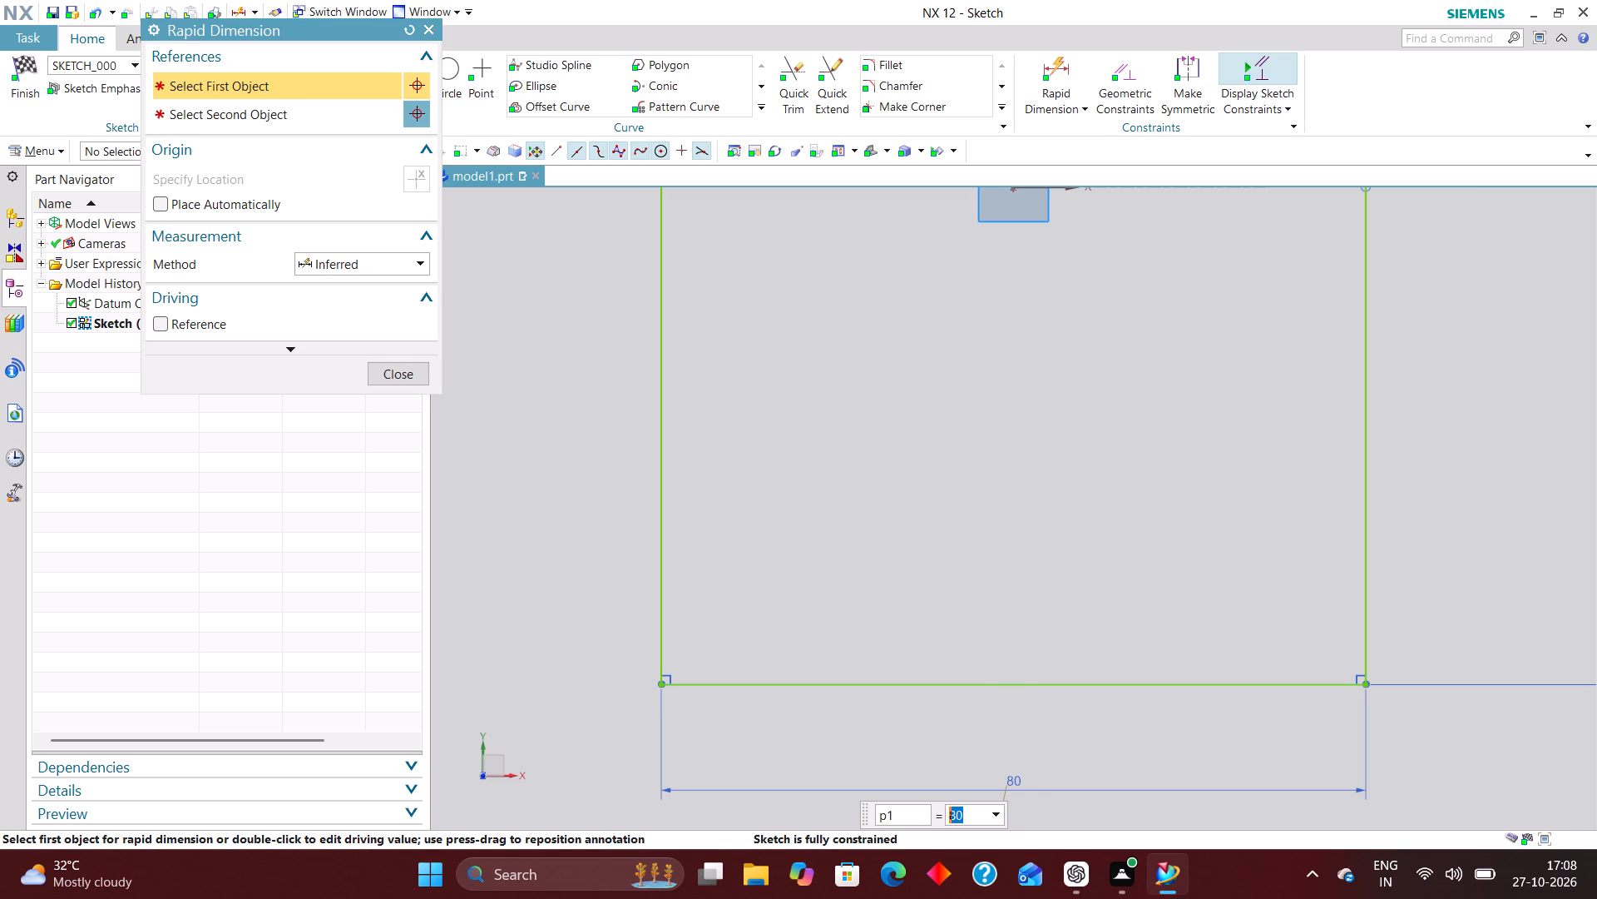
left_click(398, 370)
scroll(845, 617, "down", 6)
scroll(864, 603, "up", 2)
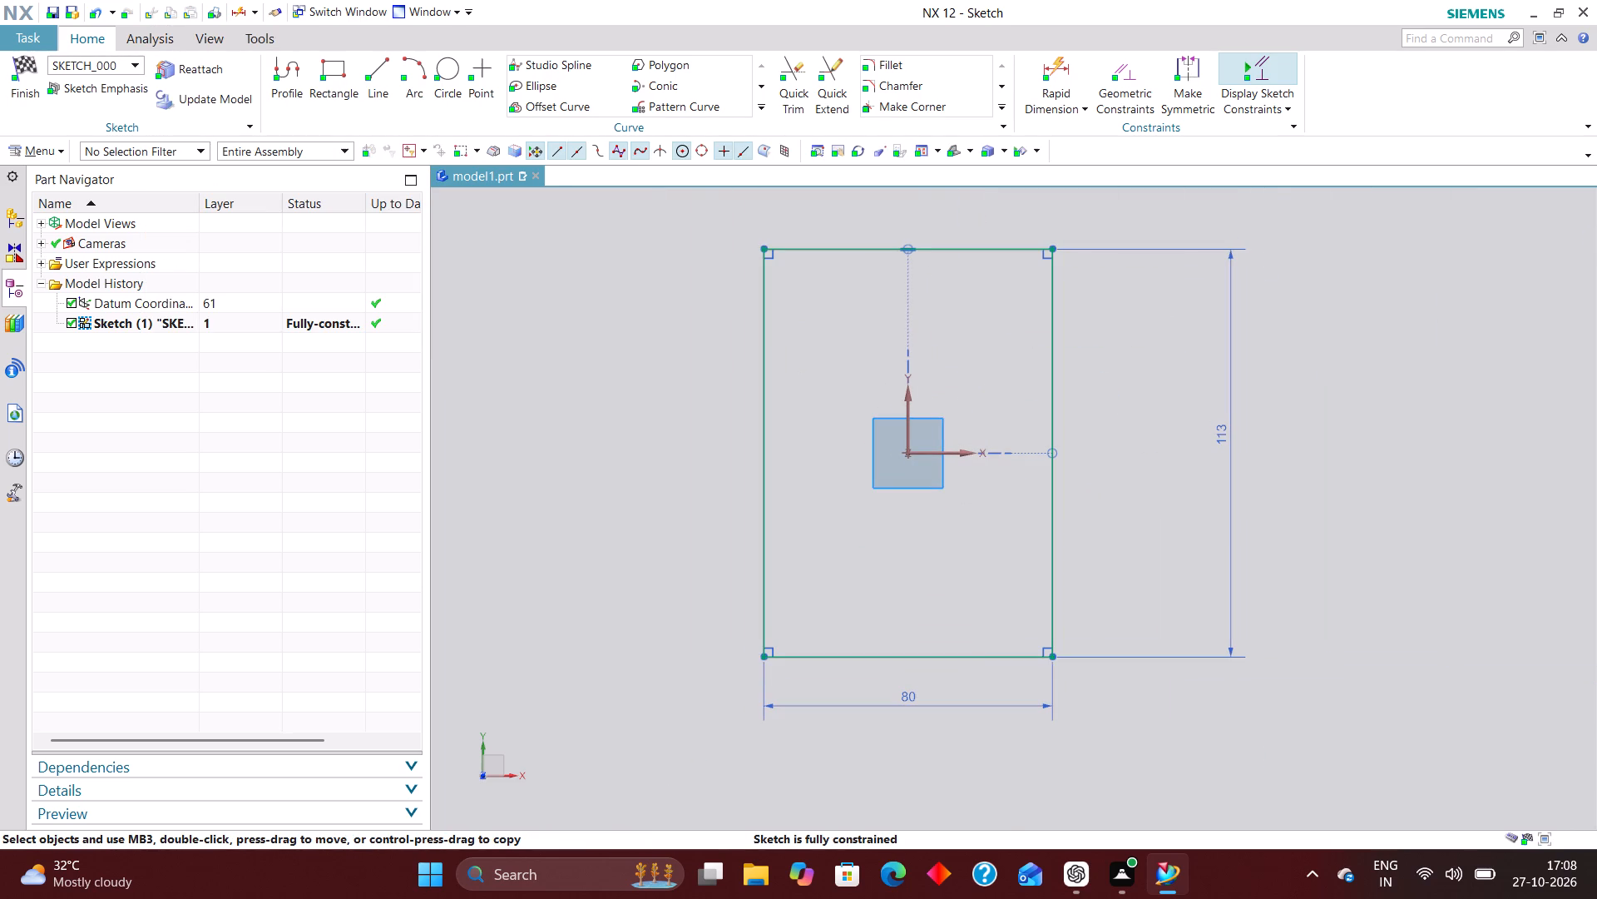
left_click(25, 61)
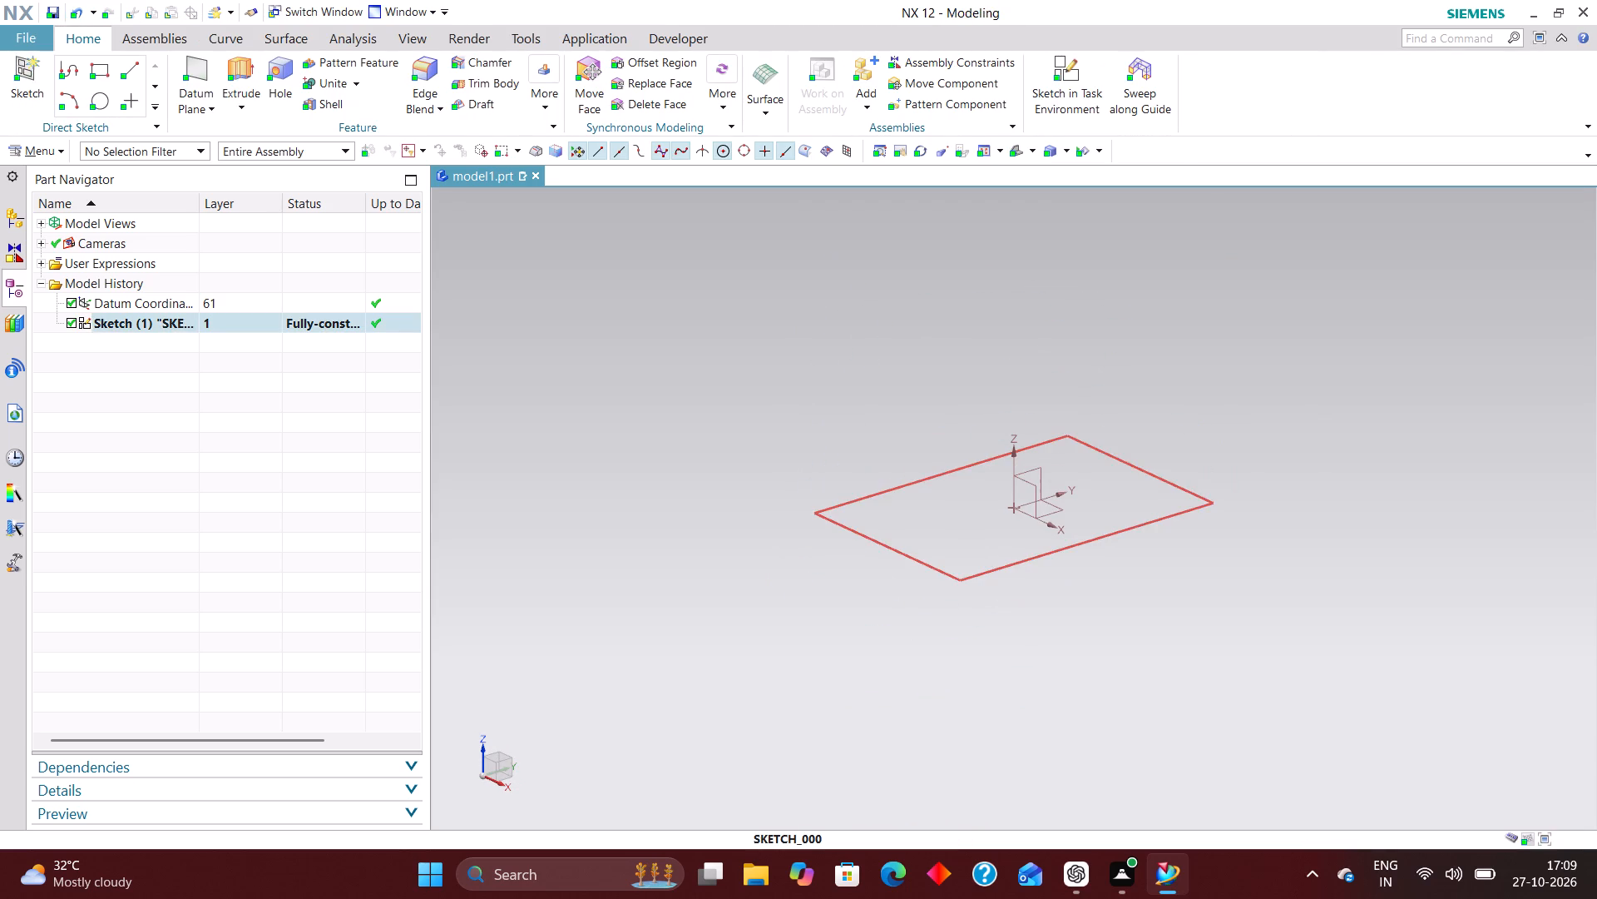
Extrude the rectangle sketch 7.5 mm from a start distance of 0 to form the base plate.
right_click_drag(1003, 567, 1235, 573)
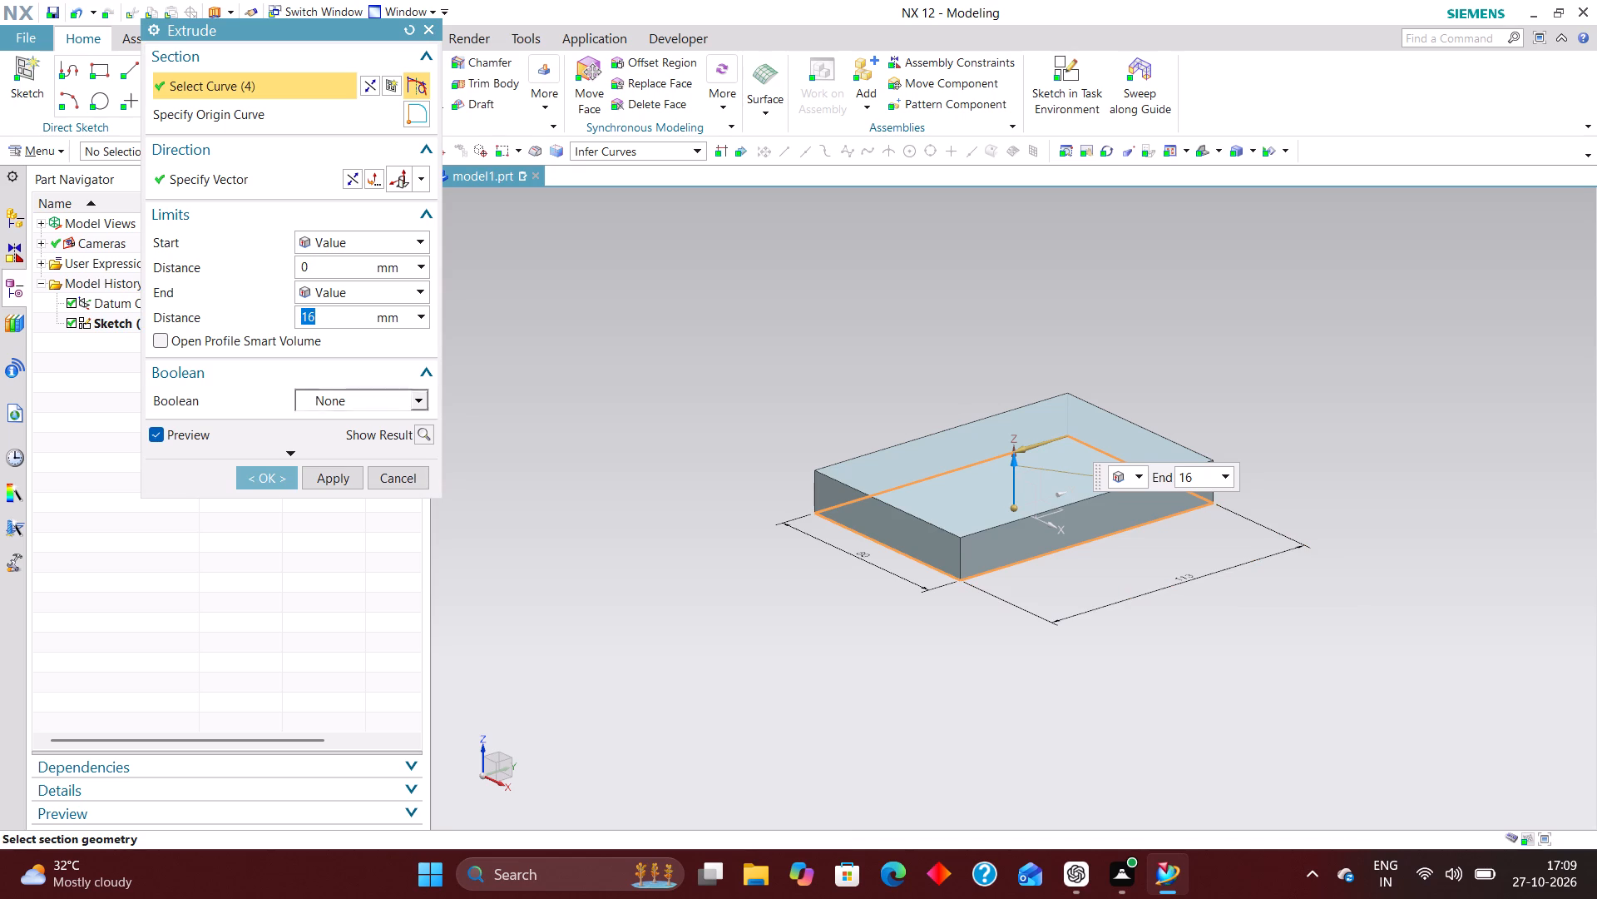
type("7.")
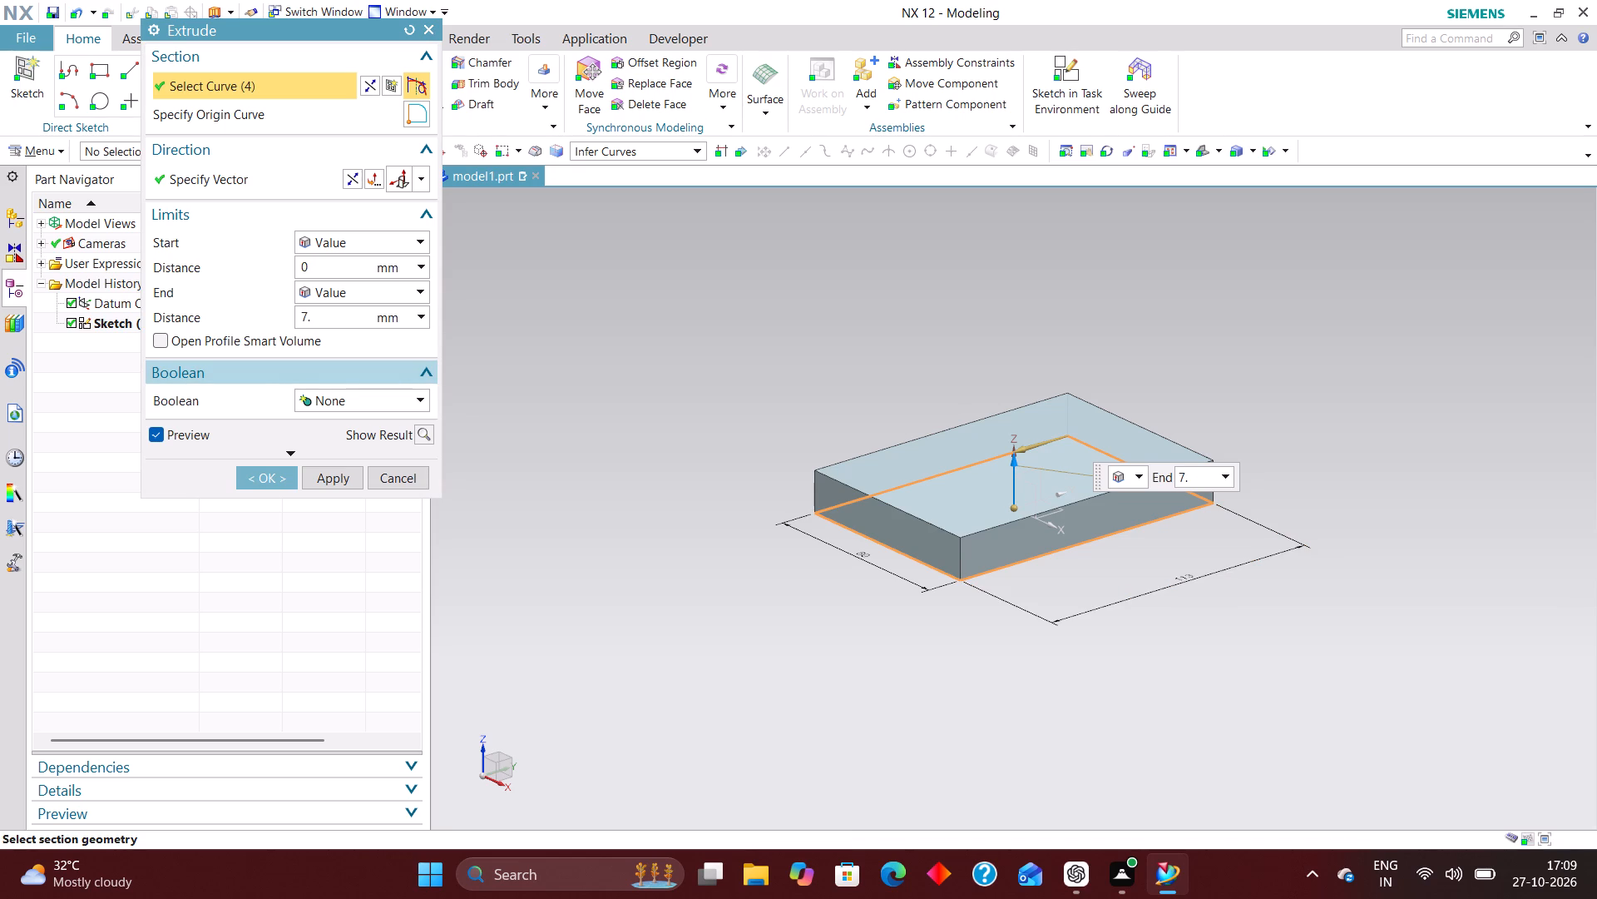
key("5")
key("Return")
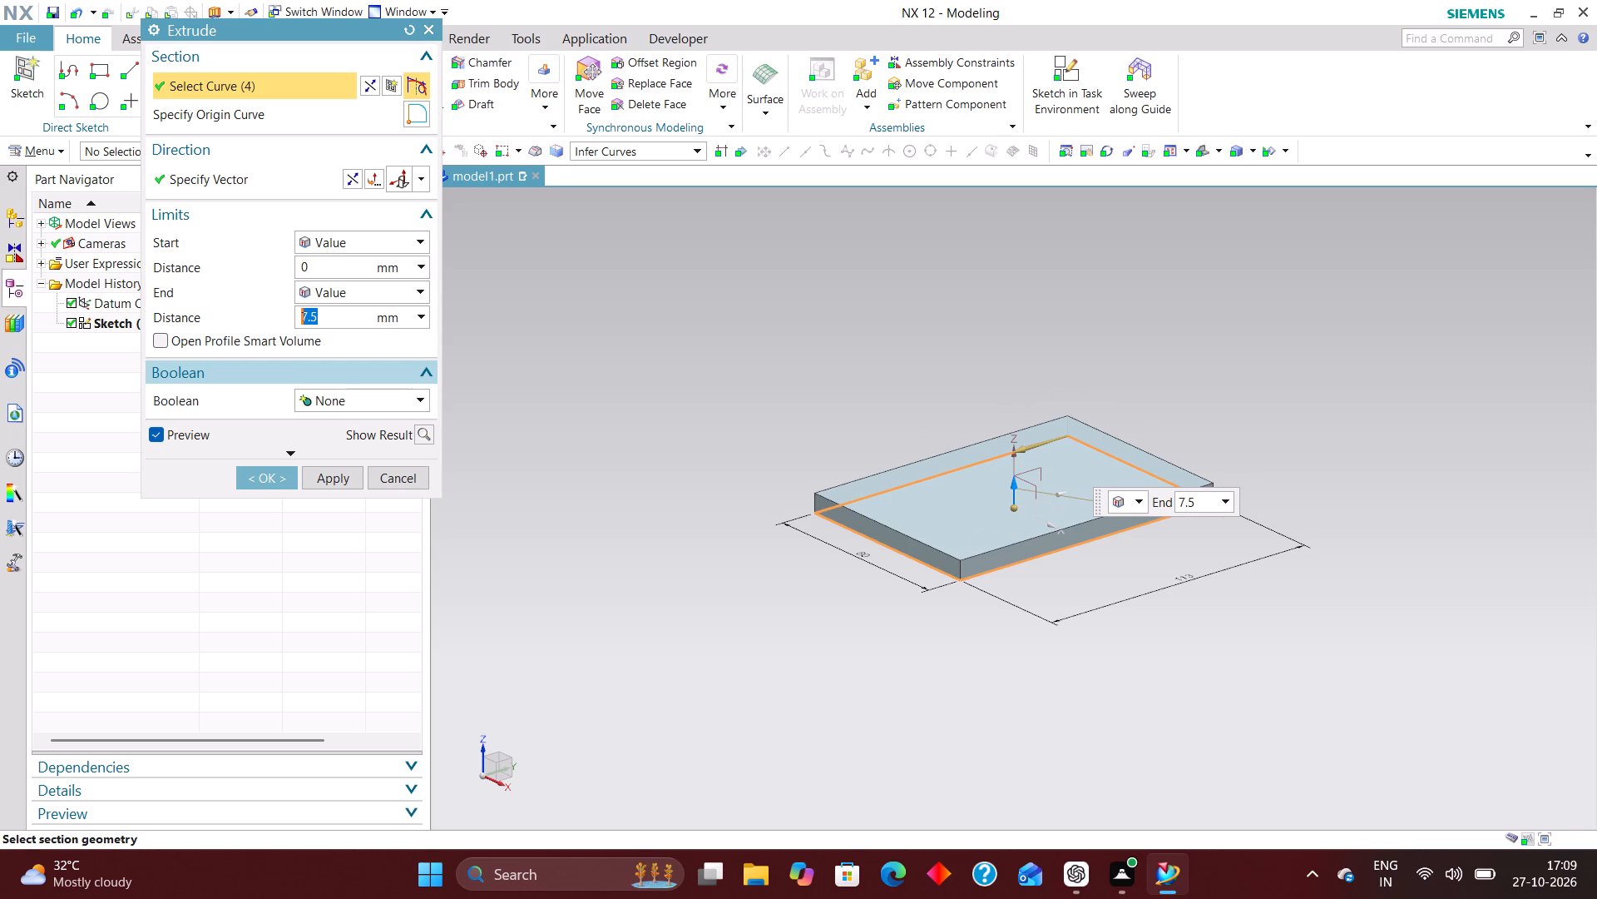
left_click(250, 474)
left_click(1061, 53)
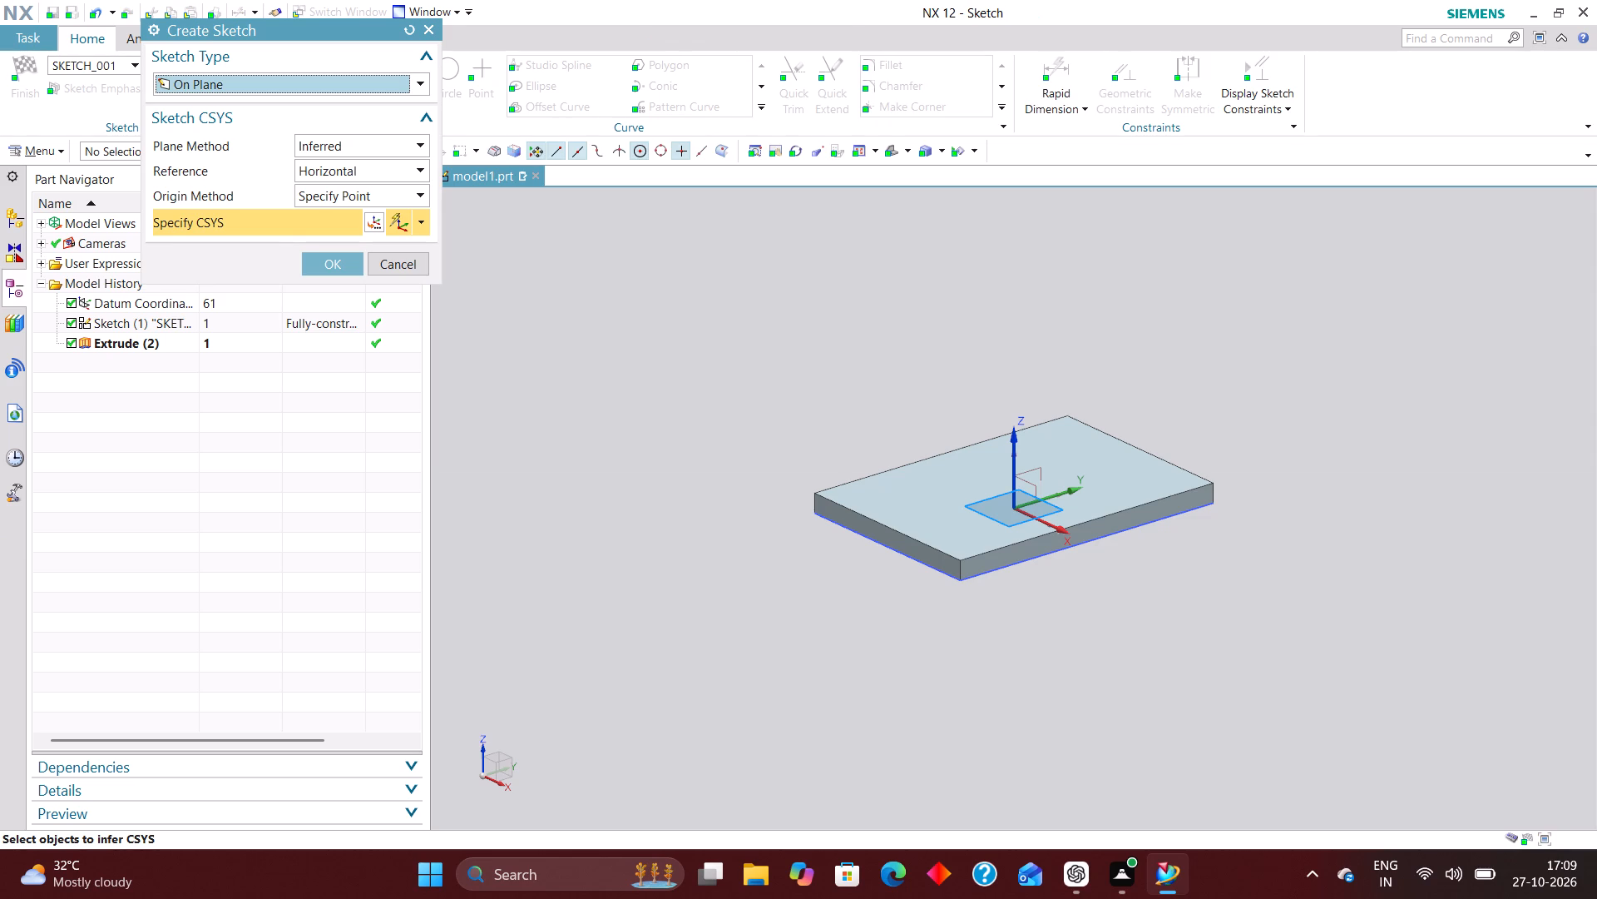
left_click(408, 261)
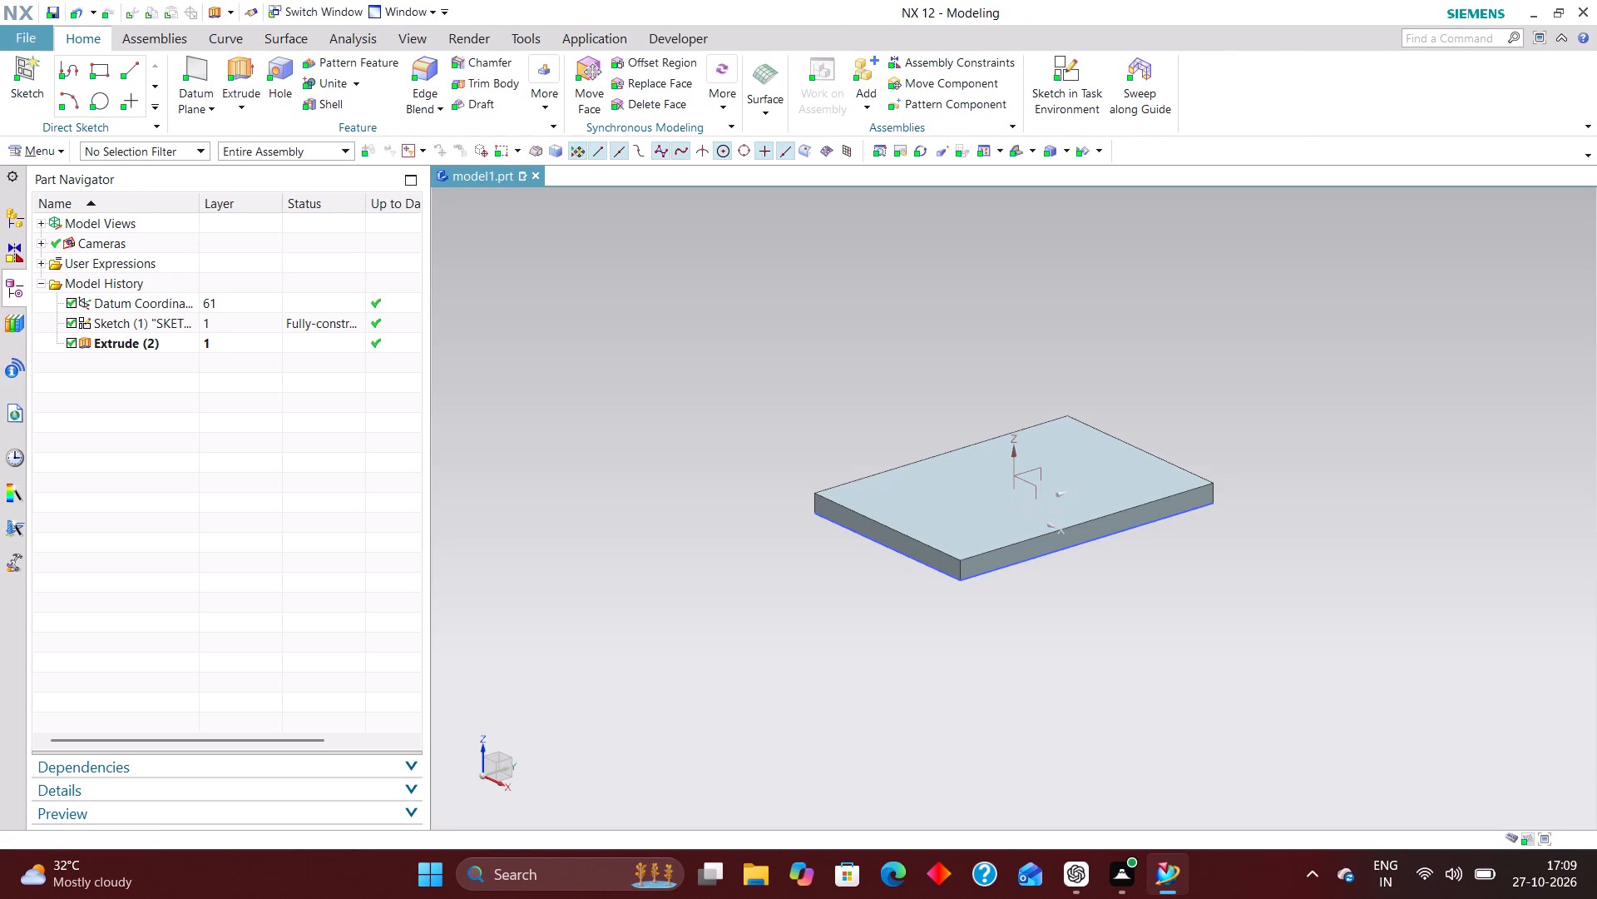
Round the plate's four vertical corner edges with a 15 mm circular Edge Blend.
left_click(413, 70)
scroll(961, 570, "up", 5)
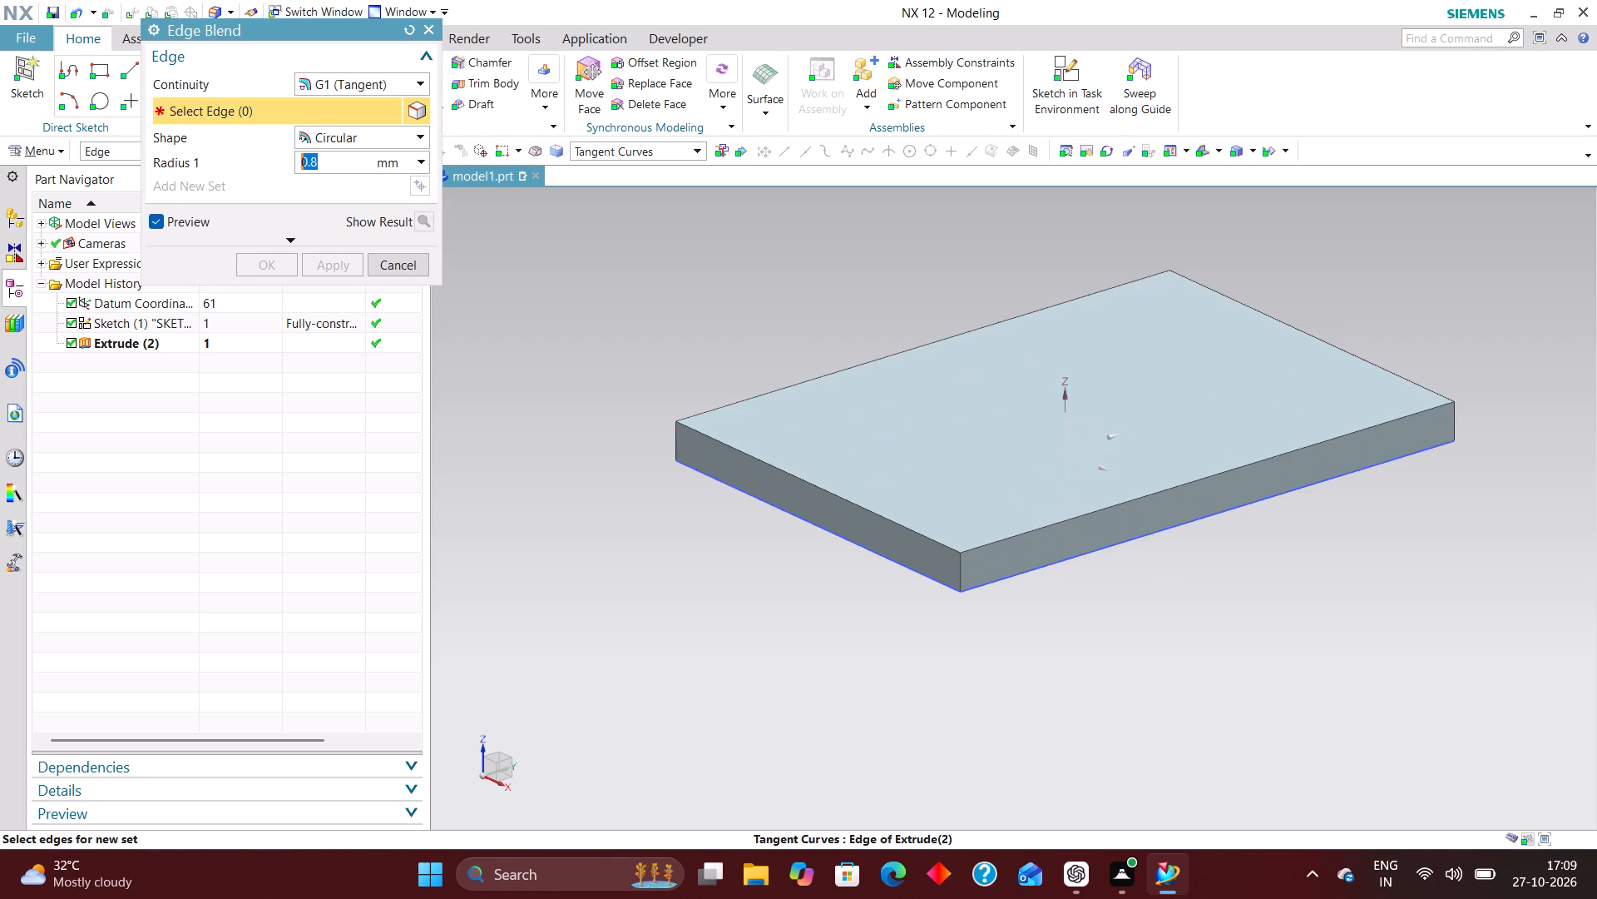
left_click(962, 572)
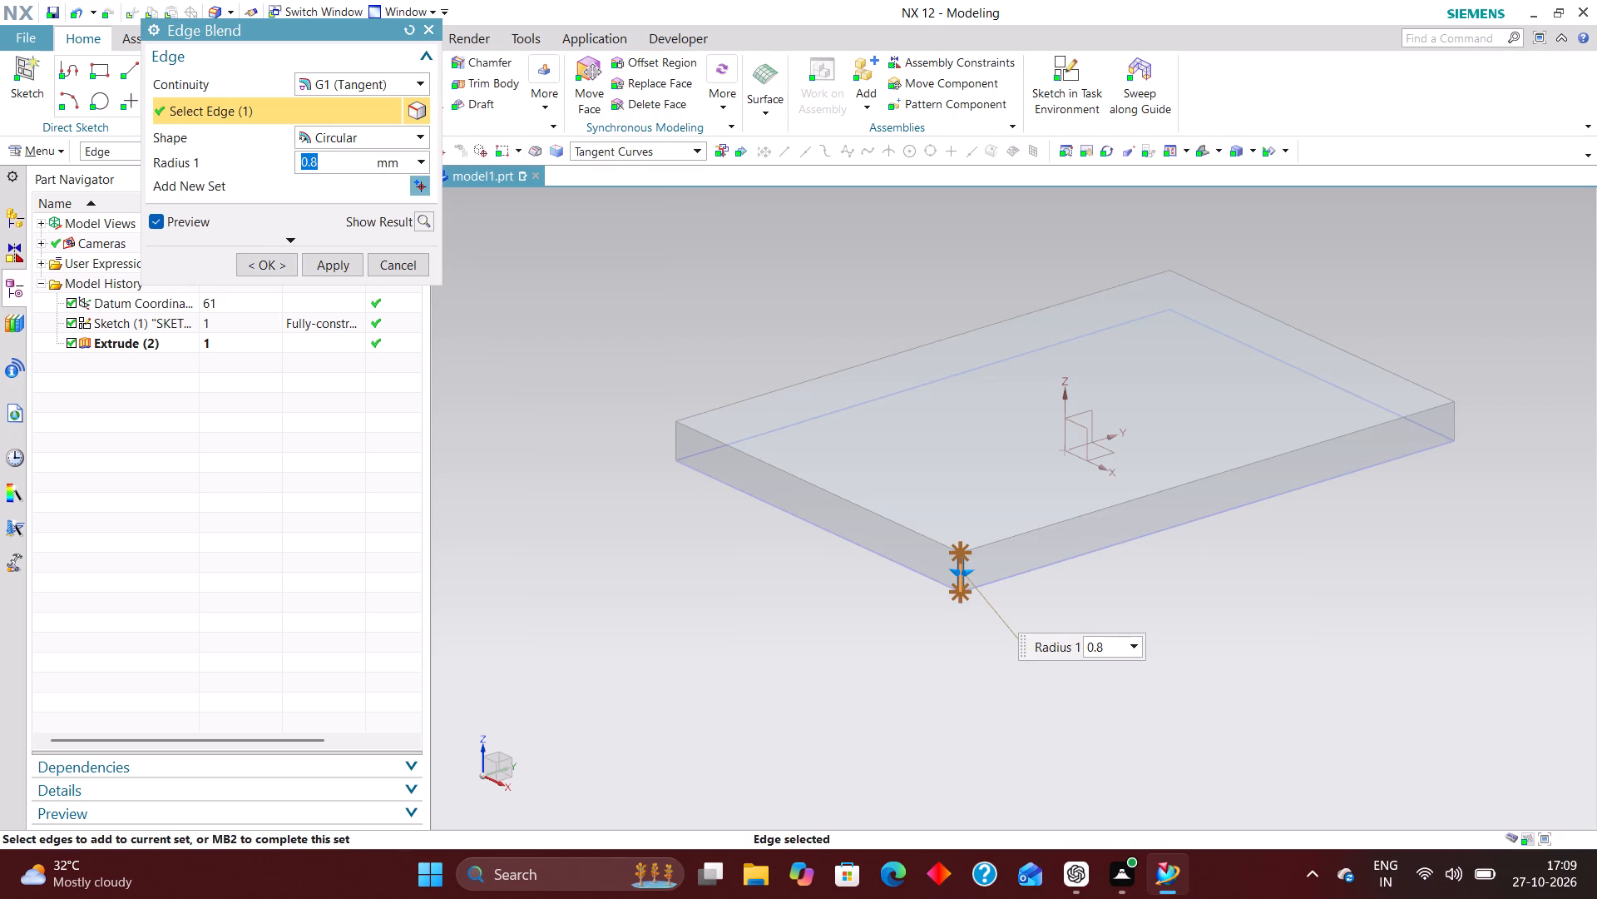
left_click_drag(969, 574, 998, 562)
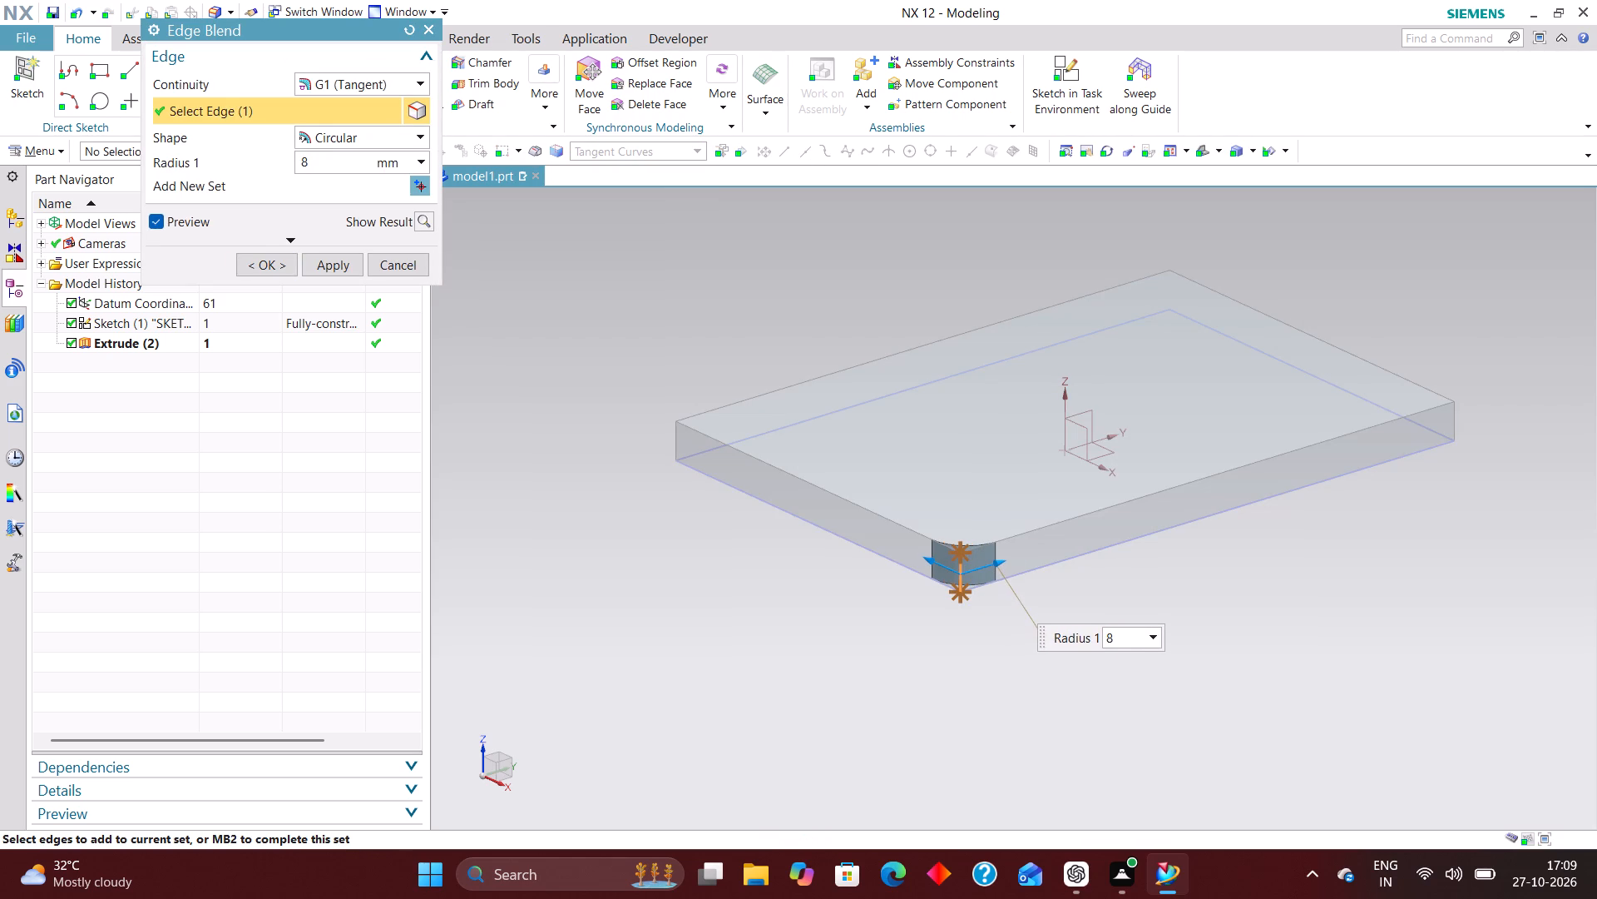
left_click_drag(998, 562, 986, 565)
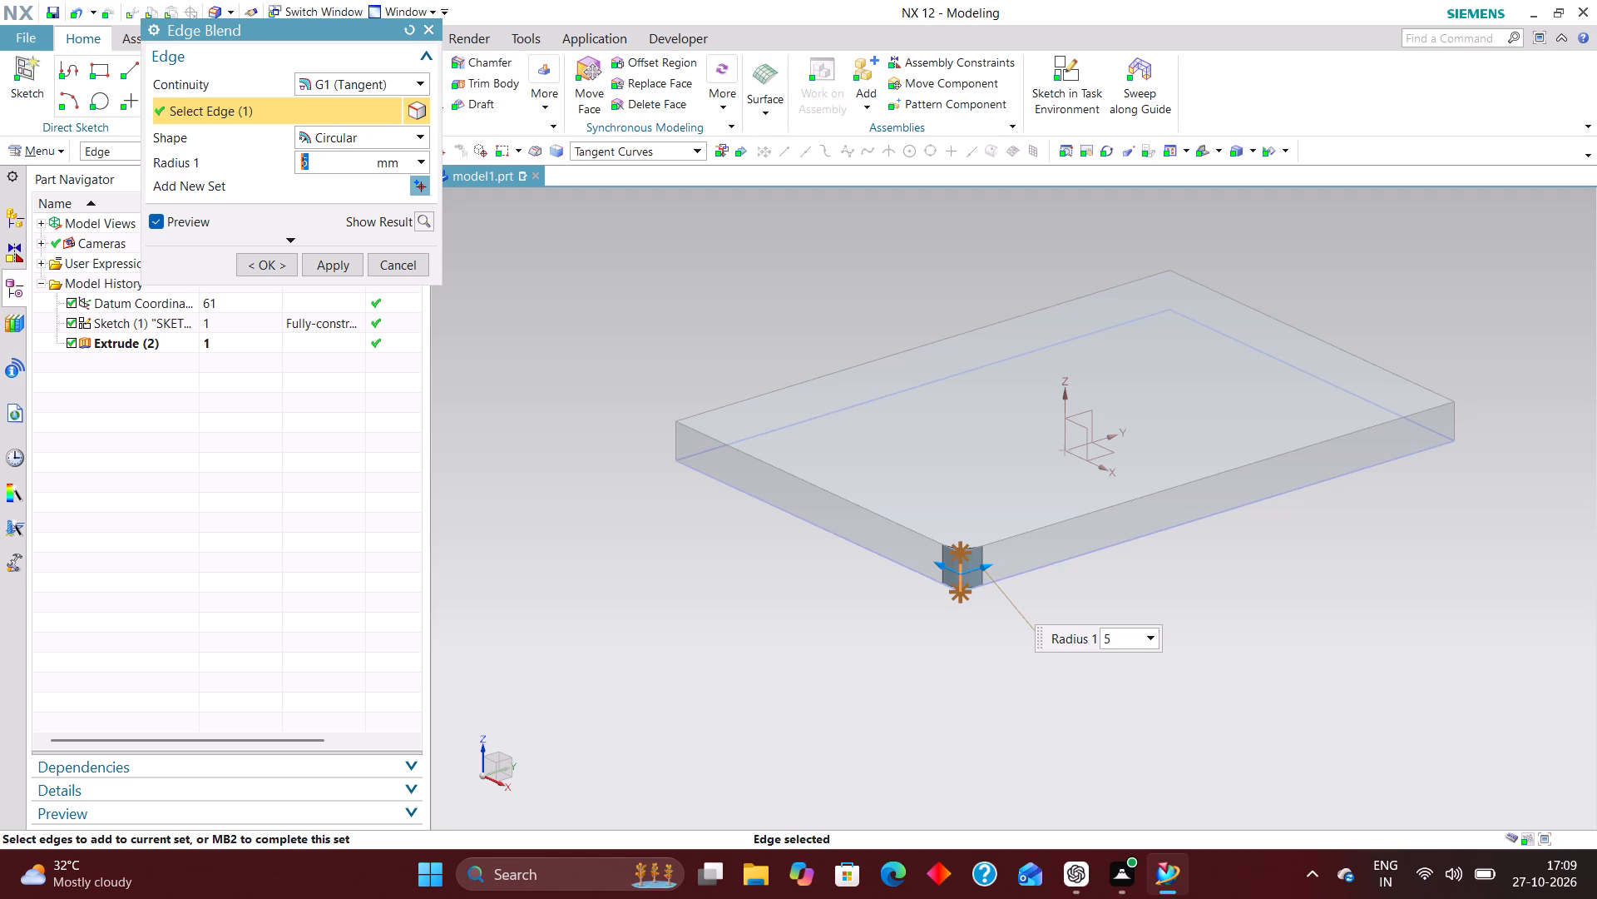
scroll(680, 439, "up", 6)
left_click(670, 441)
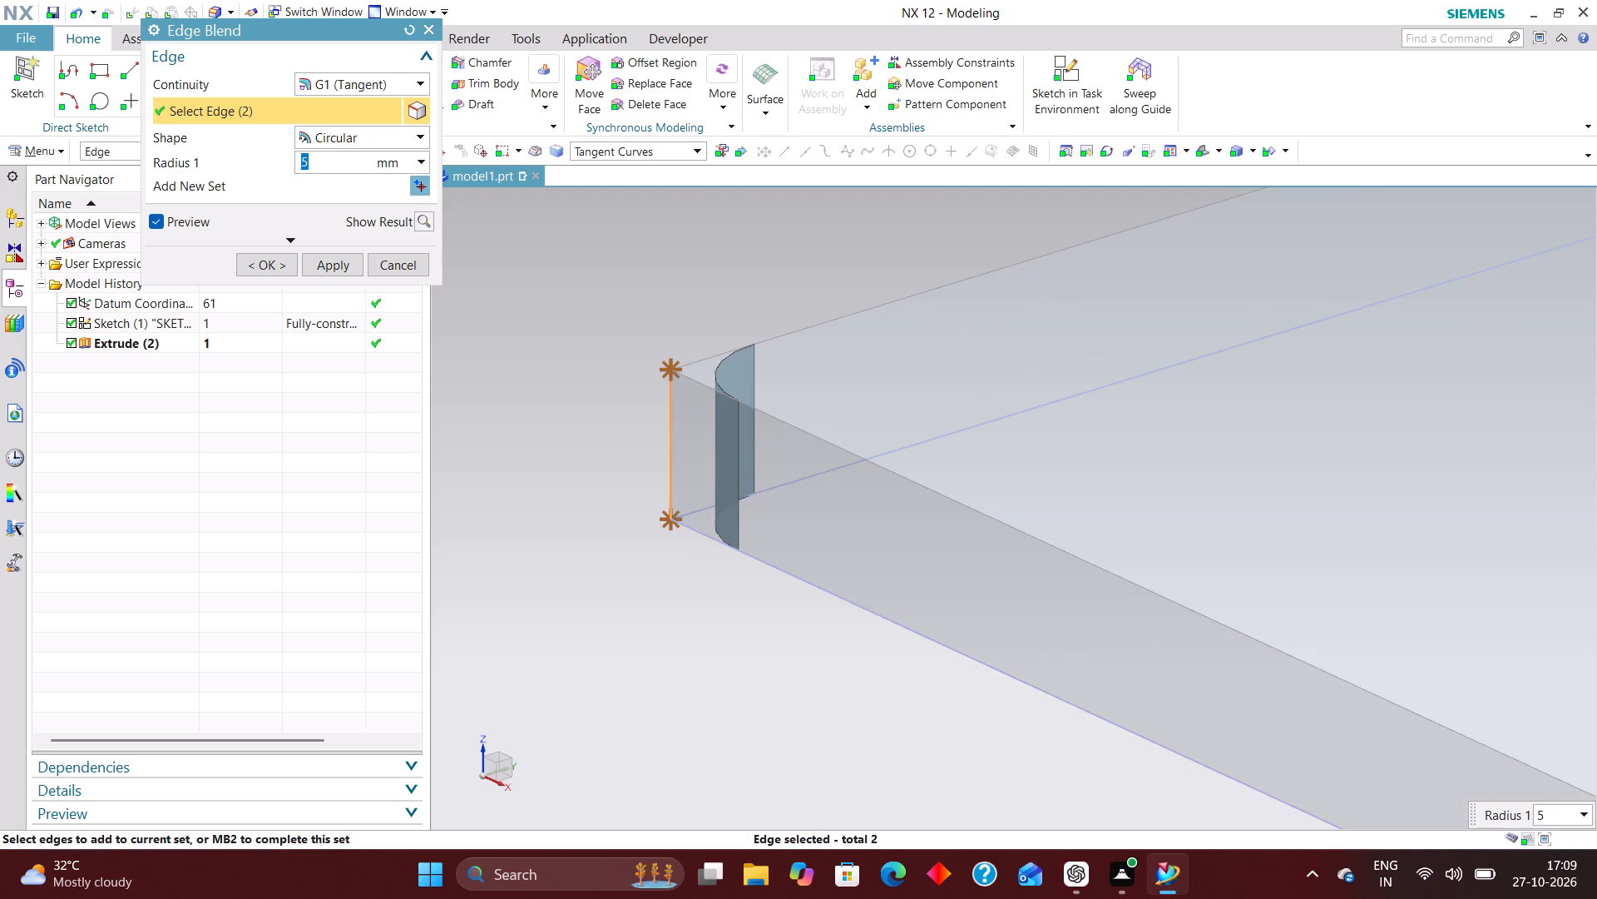
type("15")
key("Return")
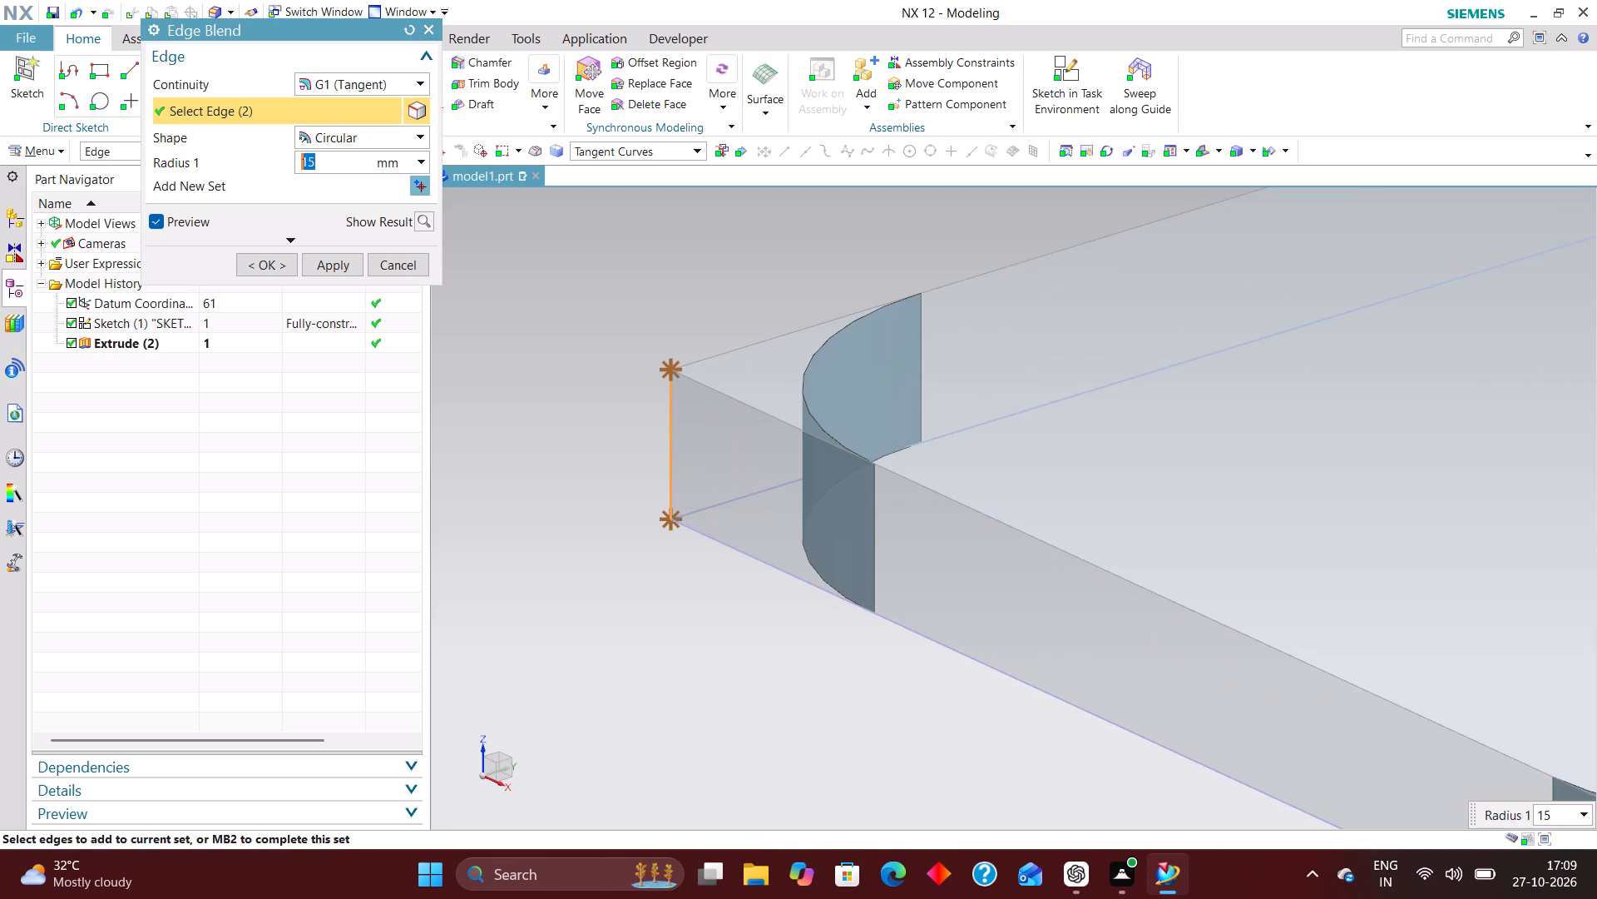
scroll(886, 474, "down", 7)
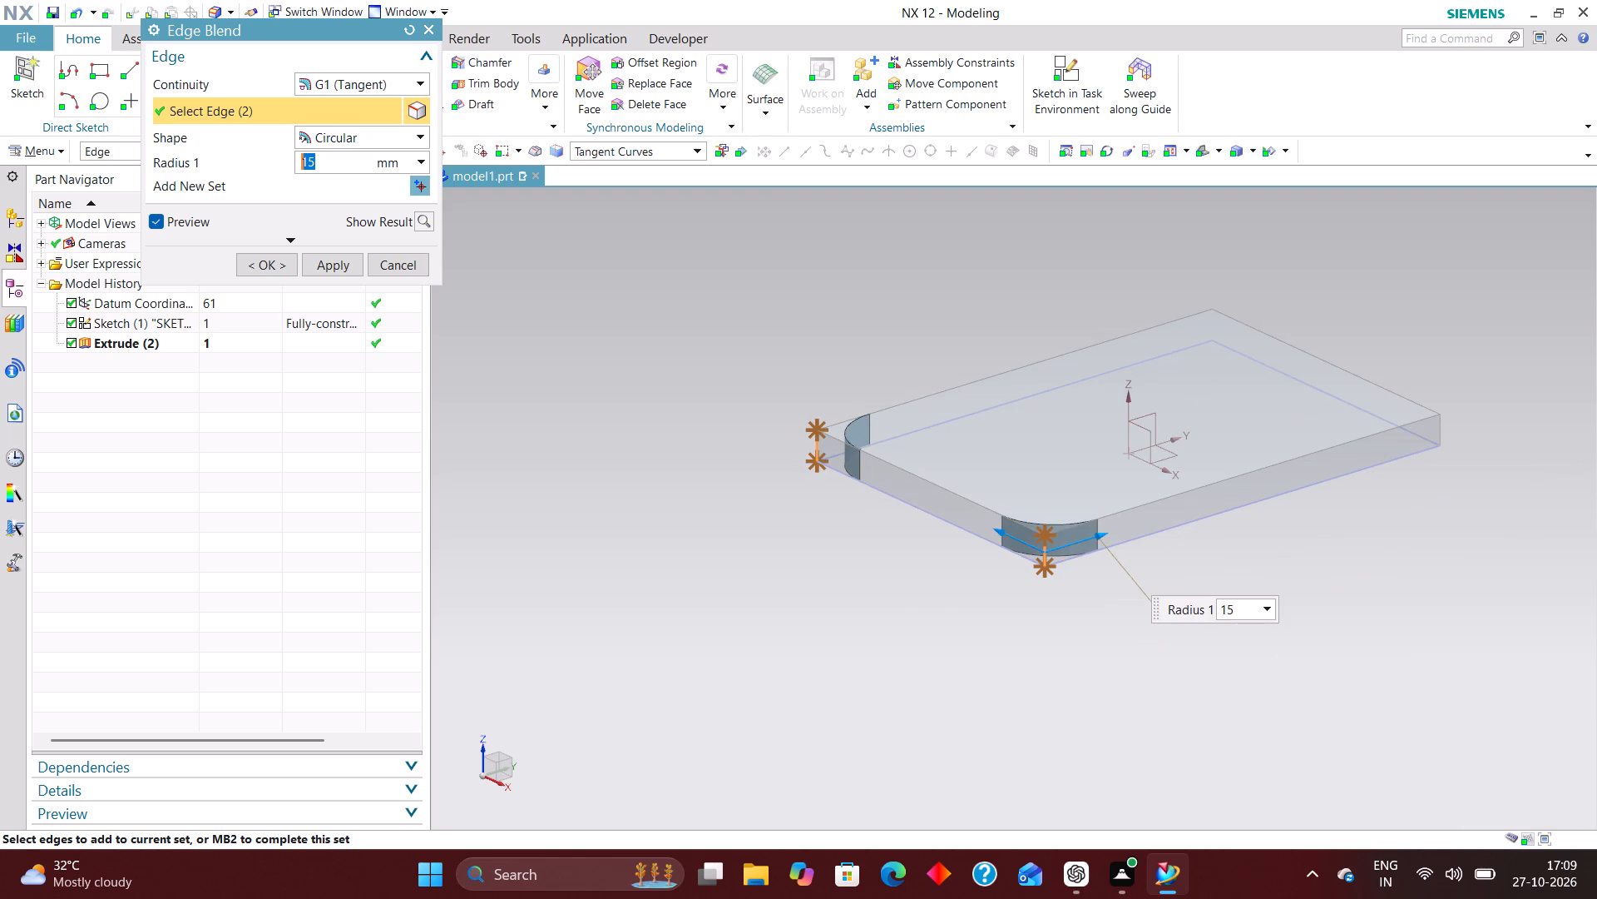
middle_click_drag(1496, 452, 1379, 497)
scroll(1278, 568, "up", 4)
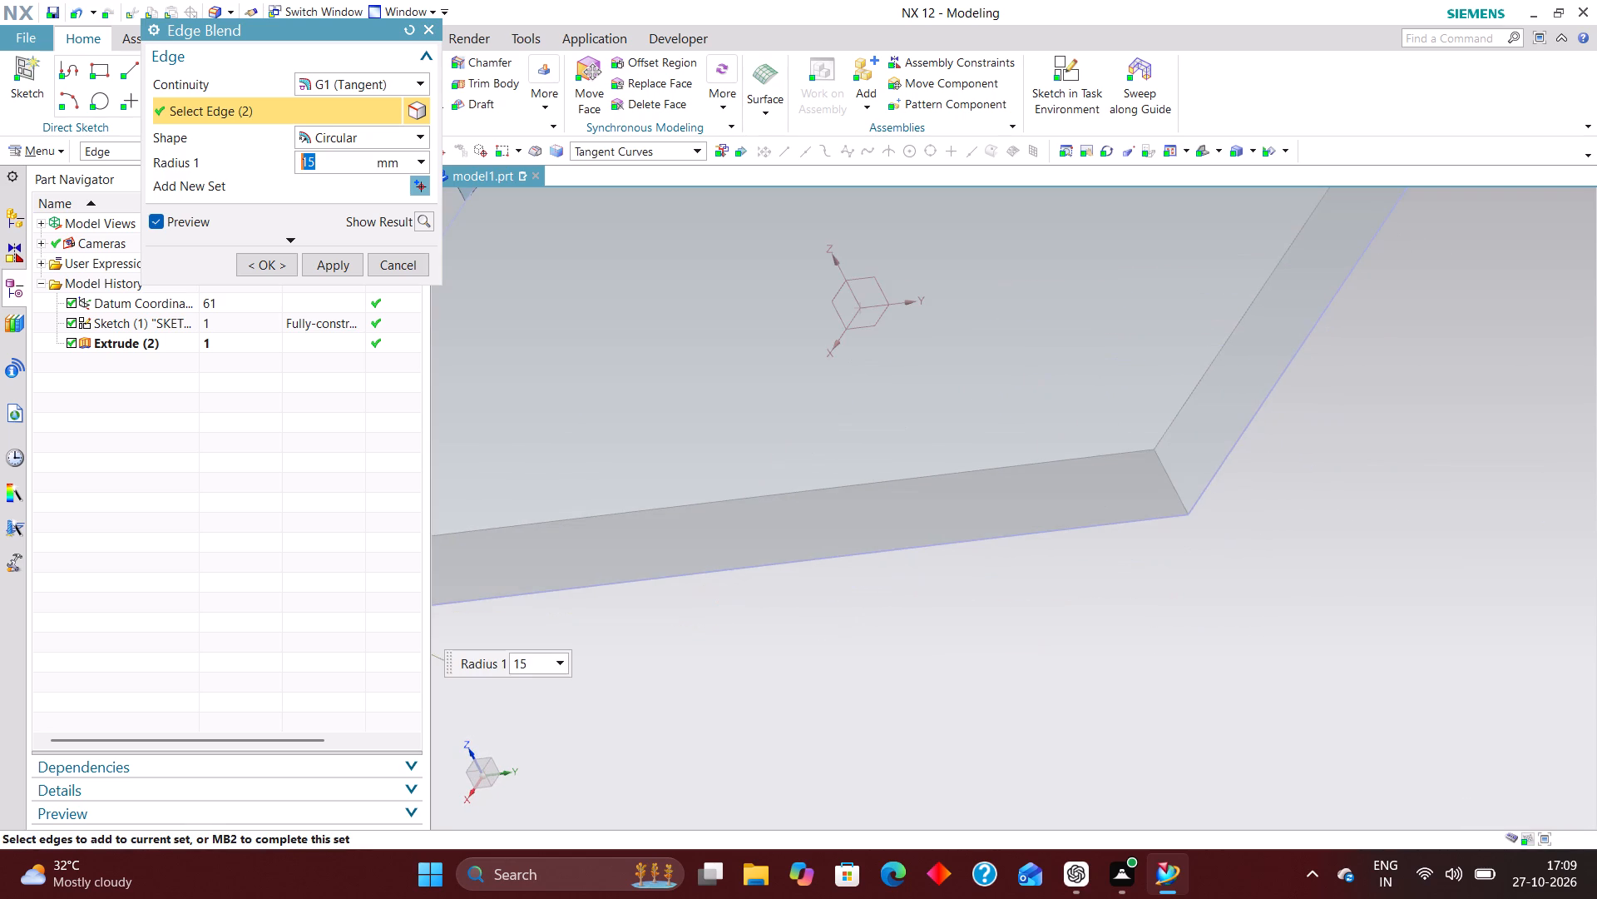
left_click(1179, 487)
scroll(1244, 562, "down", 5)
middle_click_drag(1284, 626, 1230, 713)
scroll(1233, 703, "up", 1)
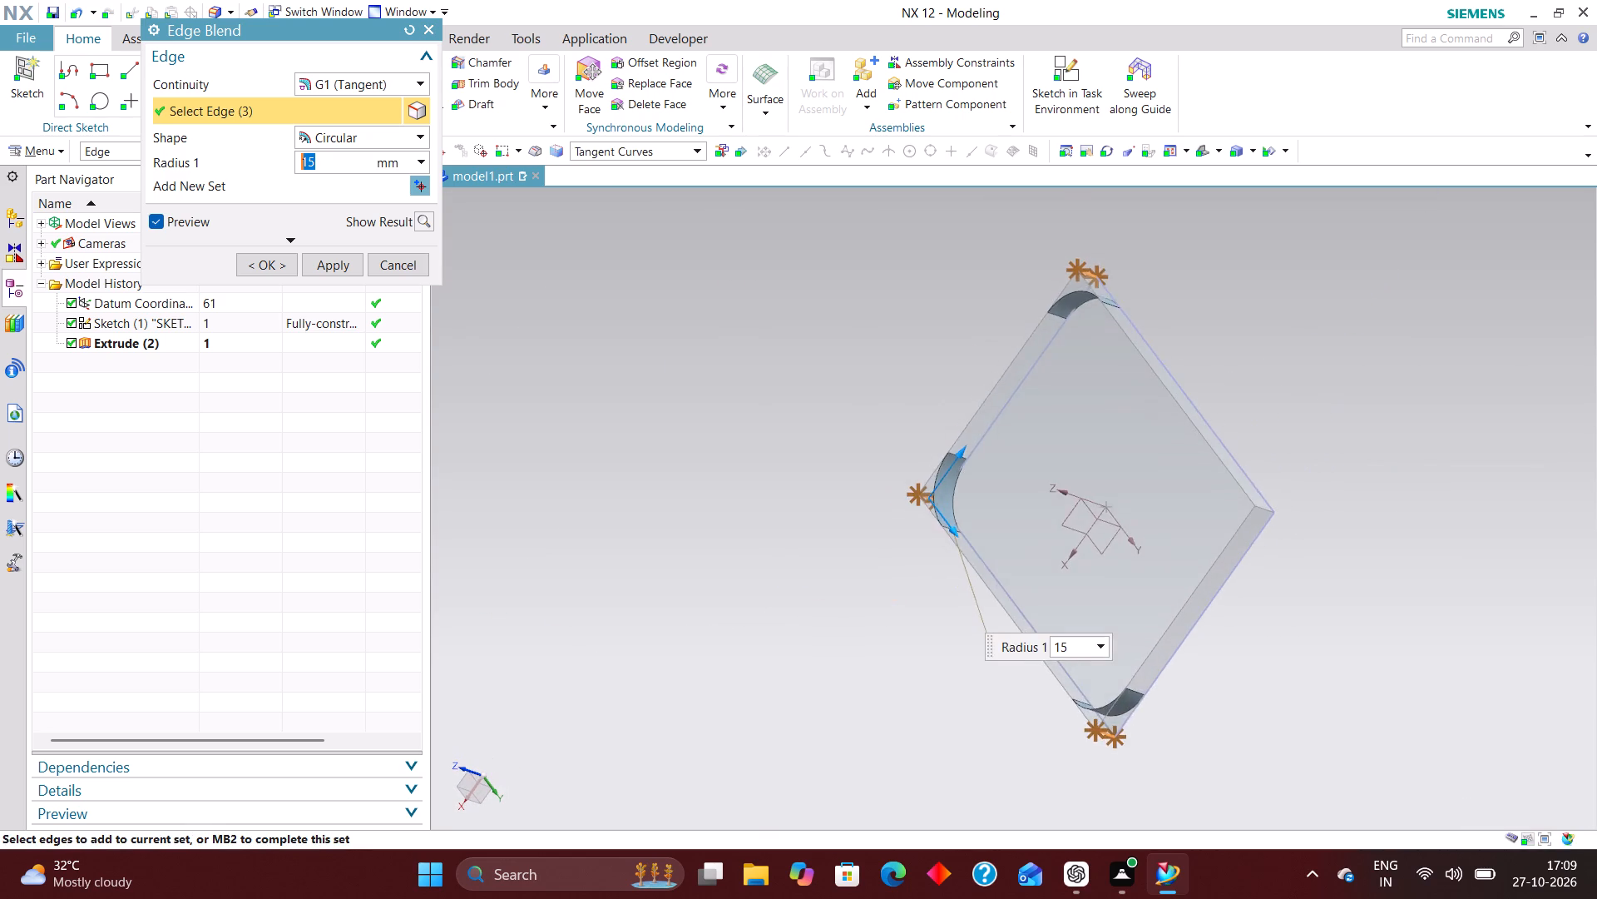
scroll(1263, 469, "up", 3)
left_click(1271, 449)
scroll(1248, 451, "down", 4)
middle_click_drag(1283, 592, 1329, 567)
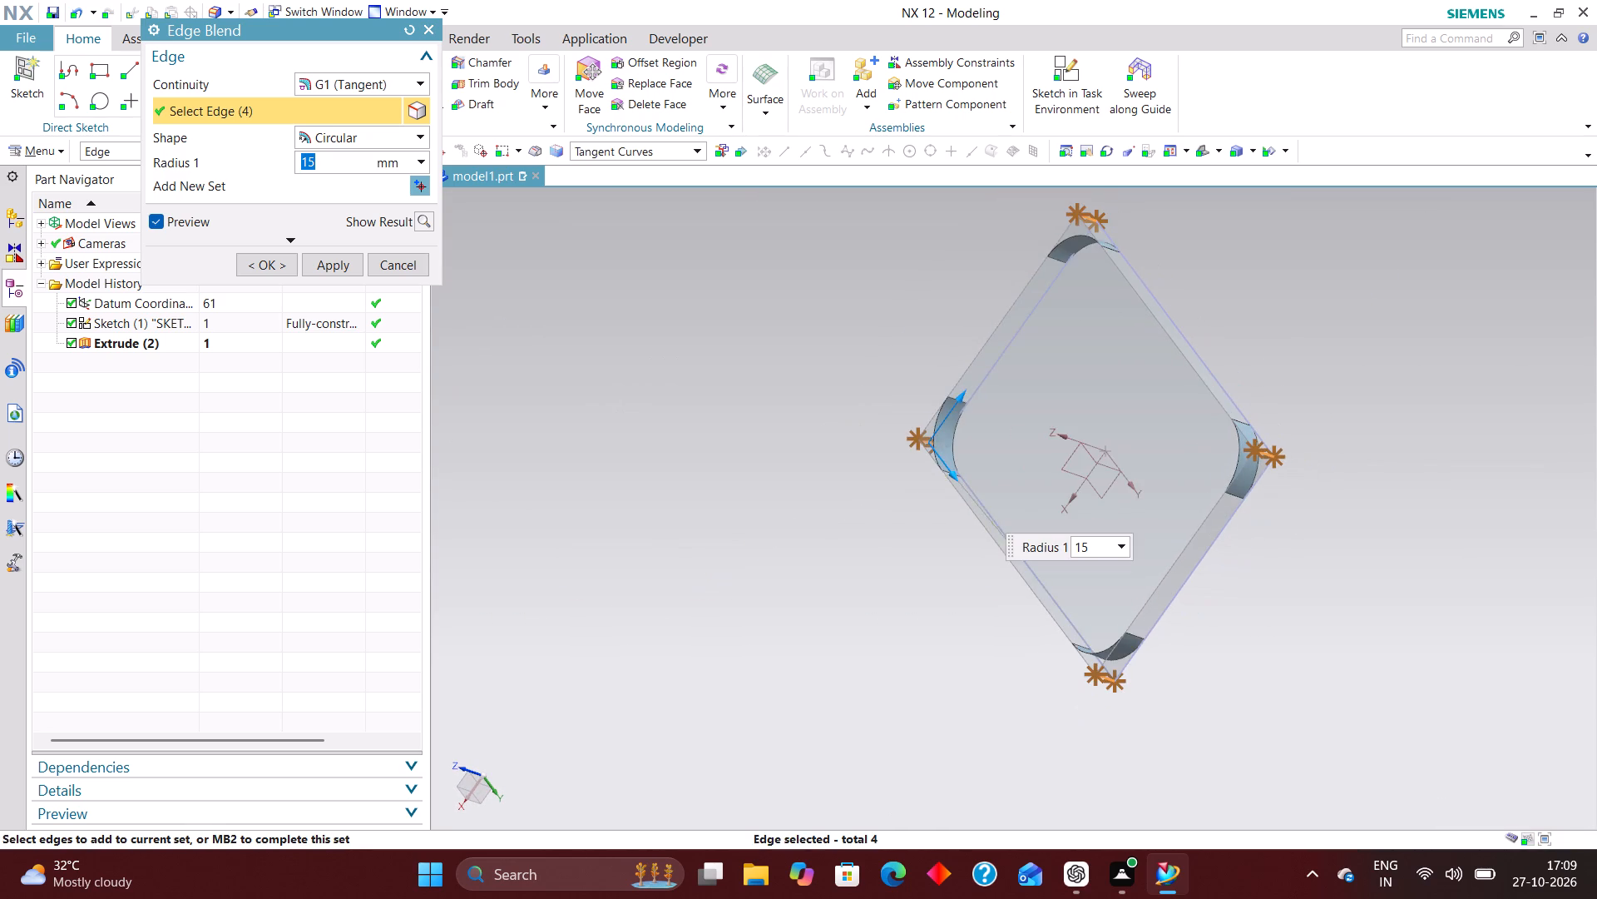
middle_click_drag(1329, 567, 1398, 516)
scroll(1398, 516, "up", 1)
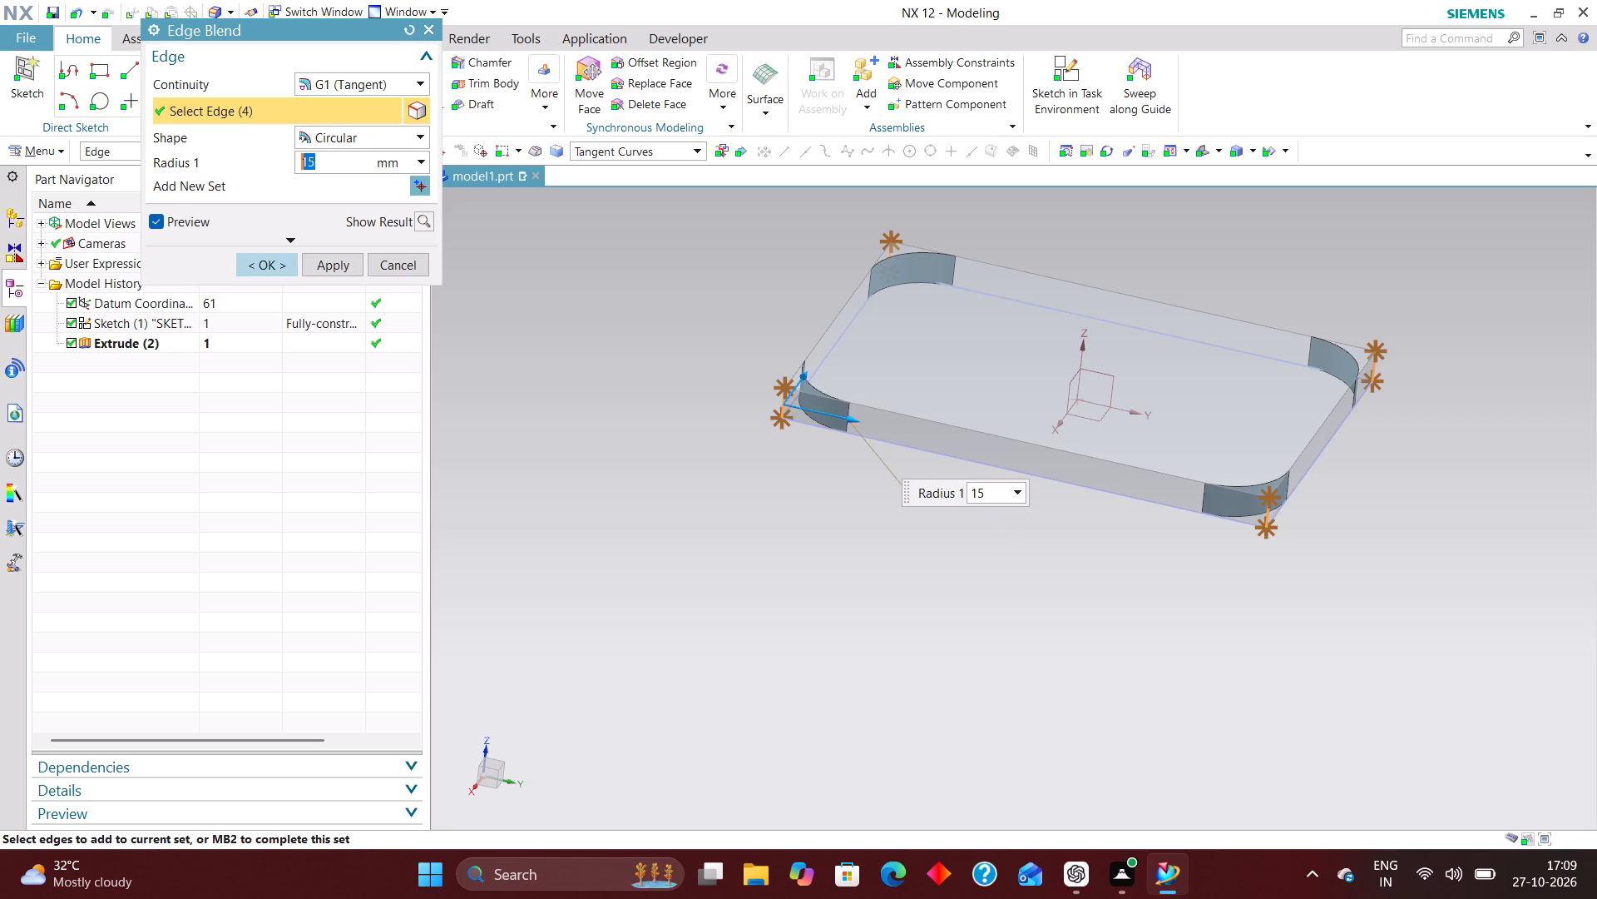
left_click(273, 260)
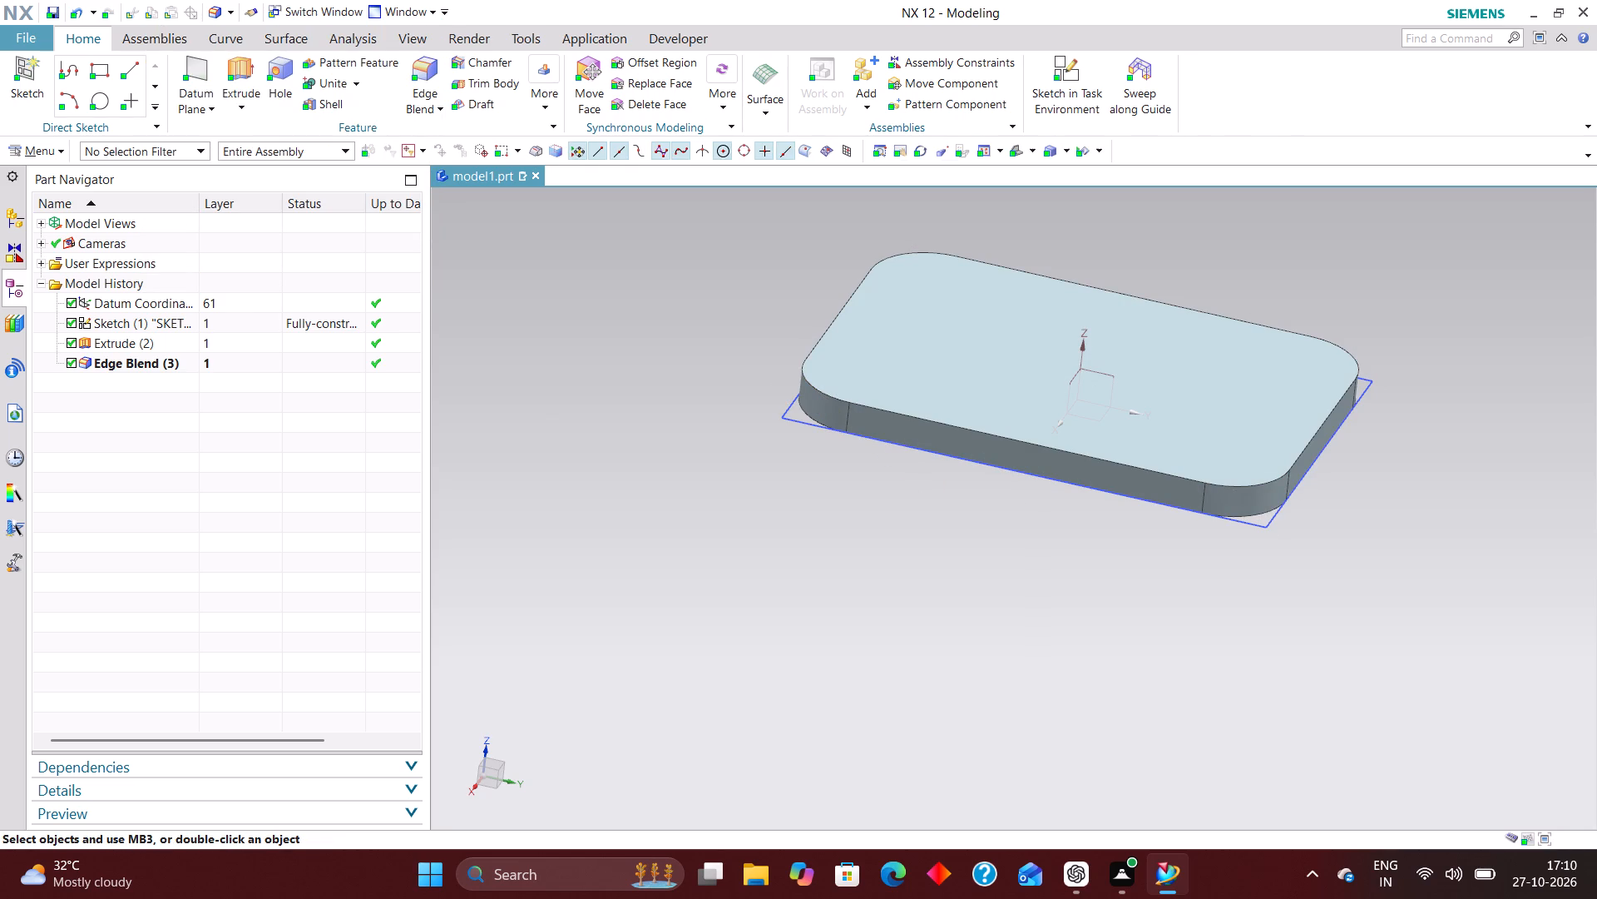
Hide the rectangle sketch beneath the plate.
key("End")
scroll(813, 343, "down", 2)
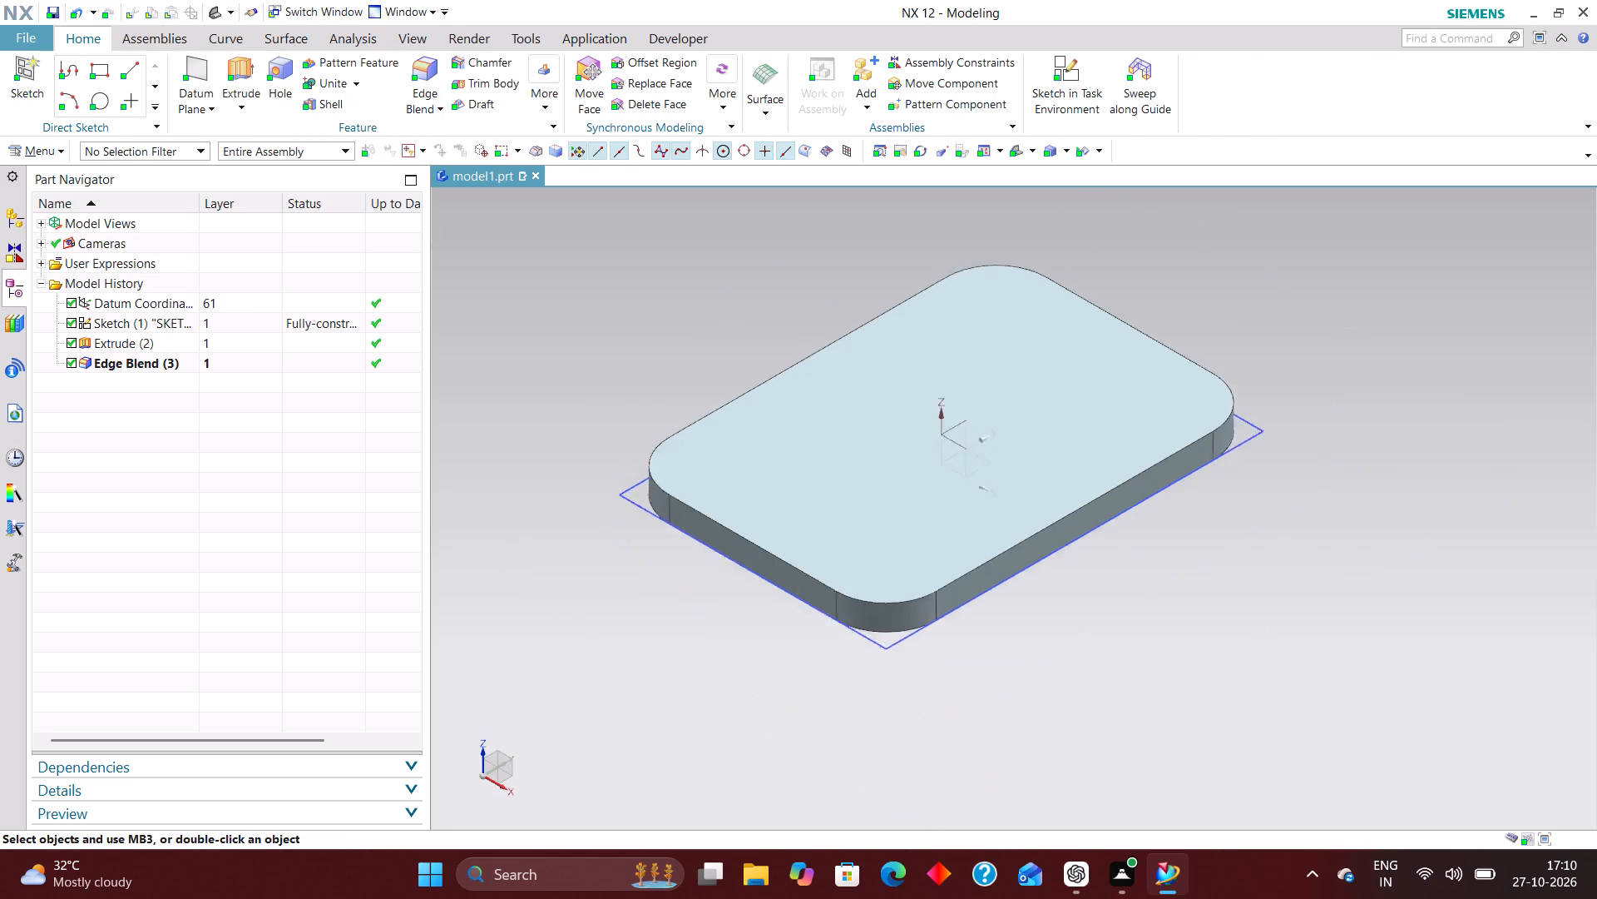
scroll(811, 343, "down", 1)
scroll(658, 466, "up", 2)
right_click_drag(663, 454, 665, 513)
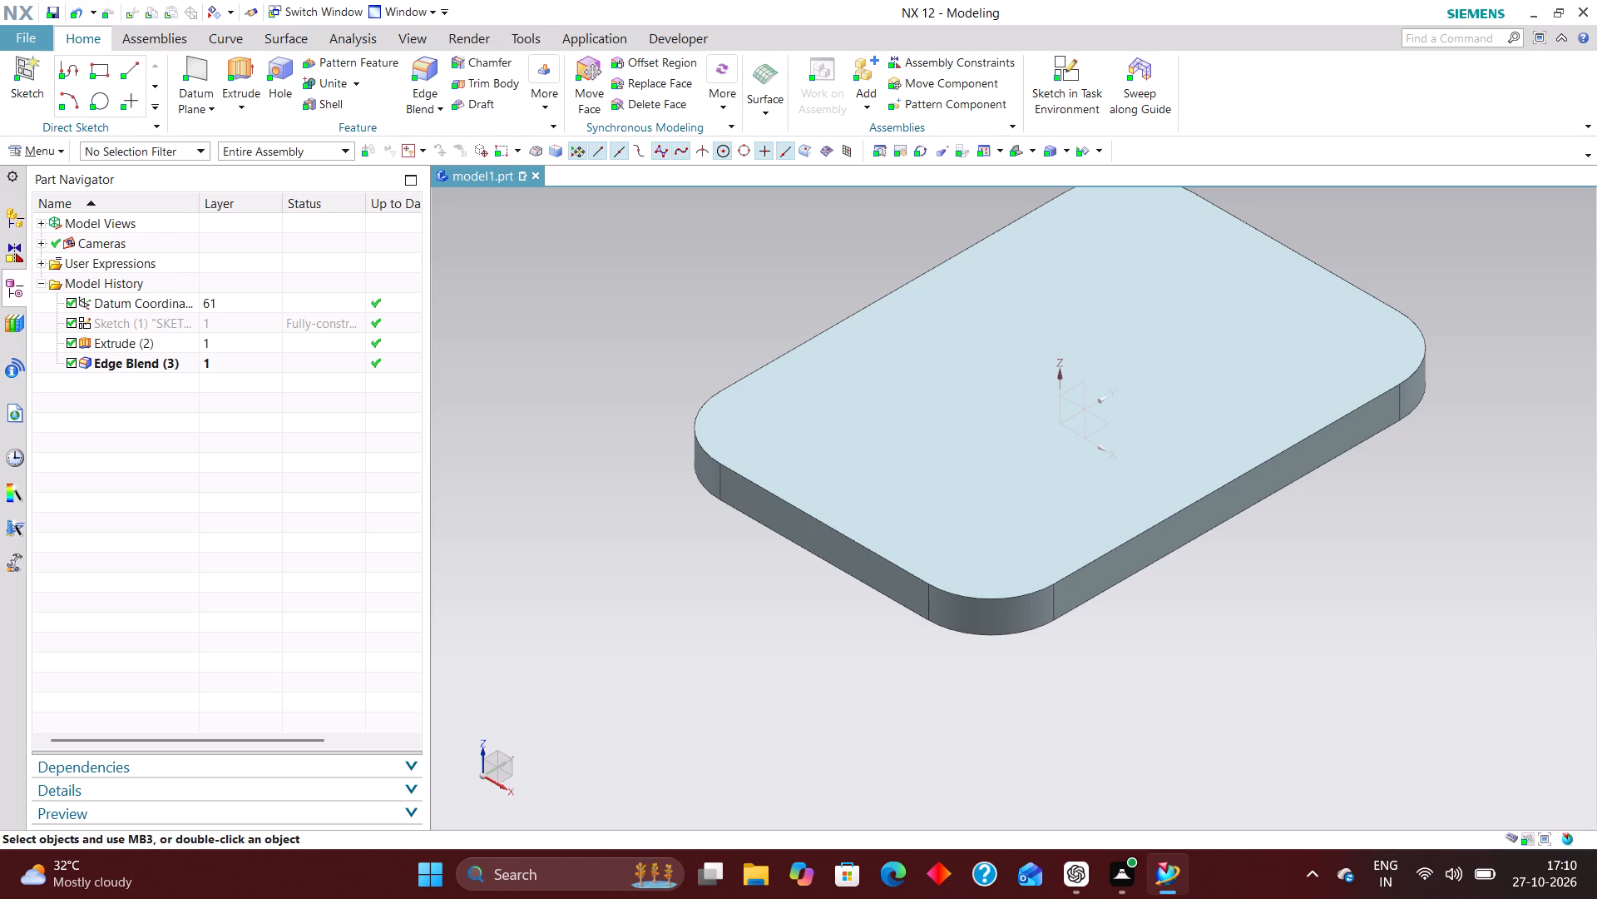
Create a new task-environment sketch on the datum coordinate system's XY plane.
left_click(1079, 74)
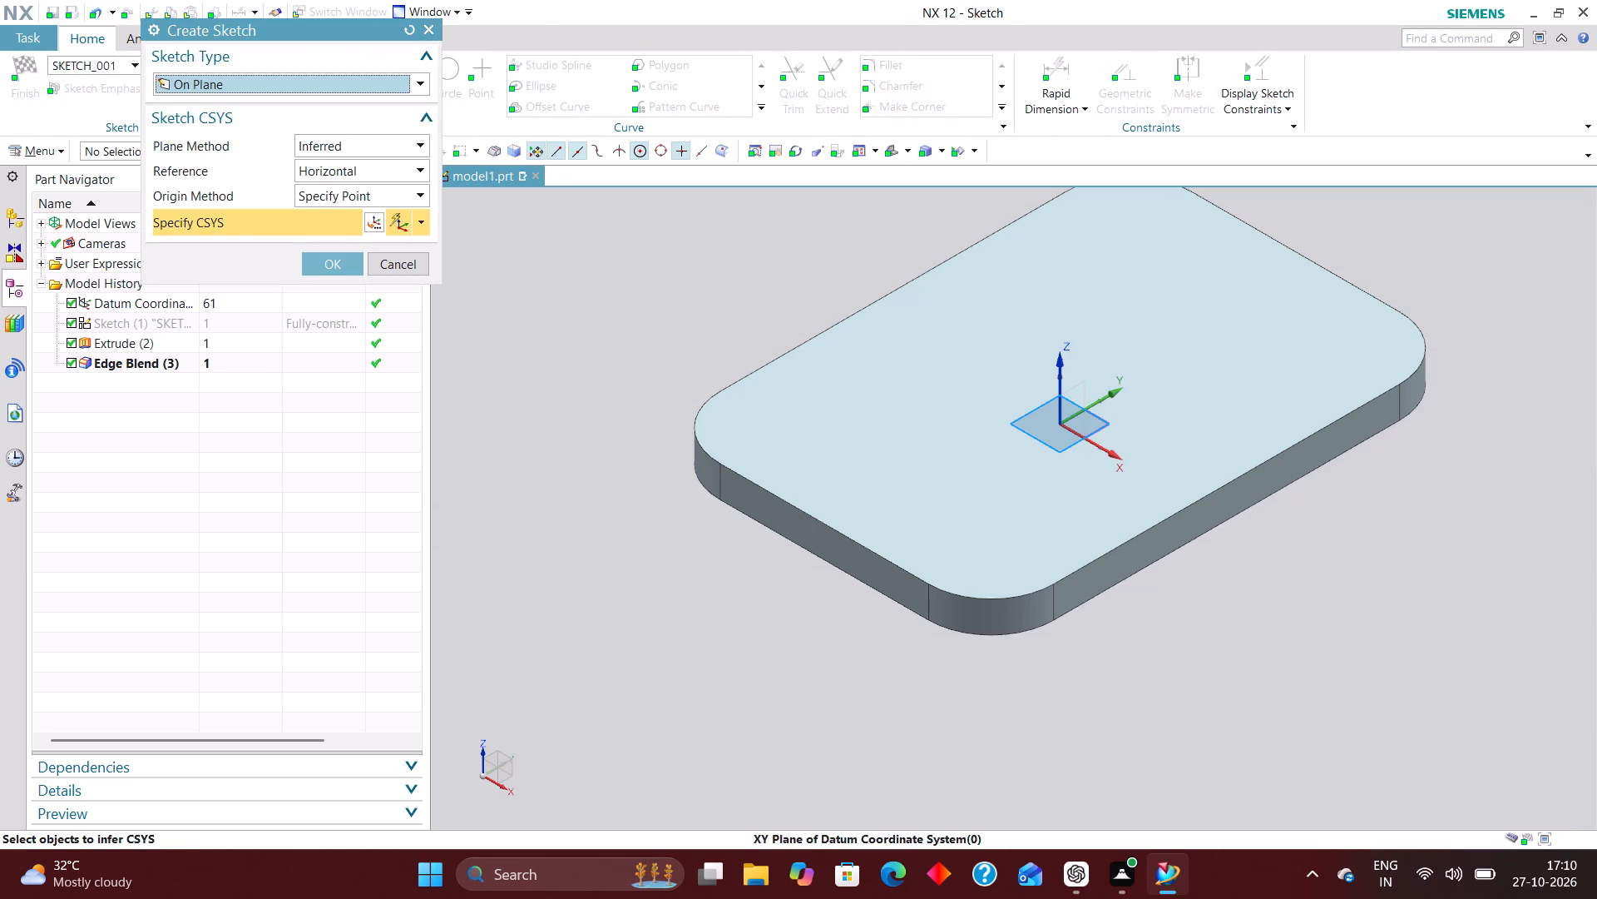
left_click(1105, 421)
left_click(331, 266)
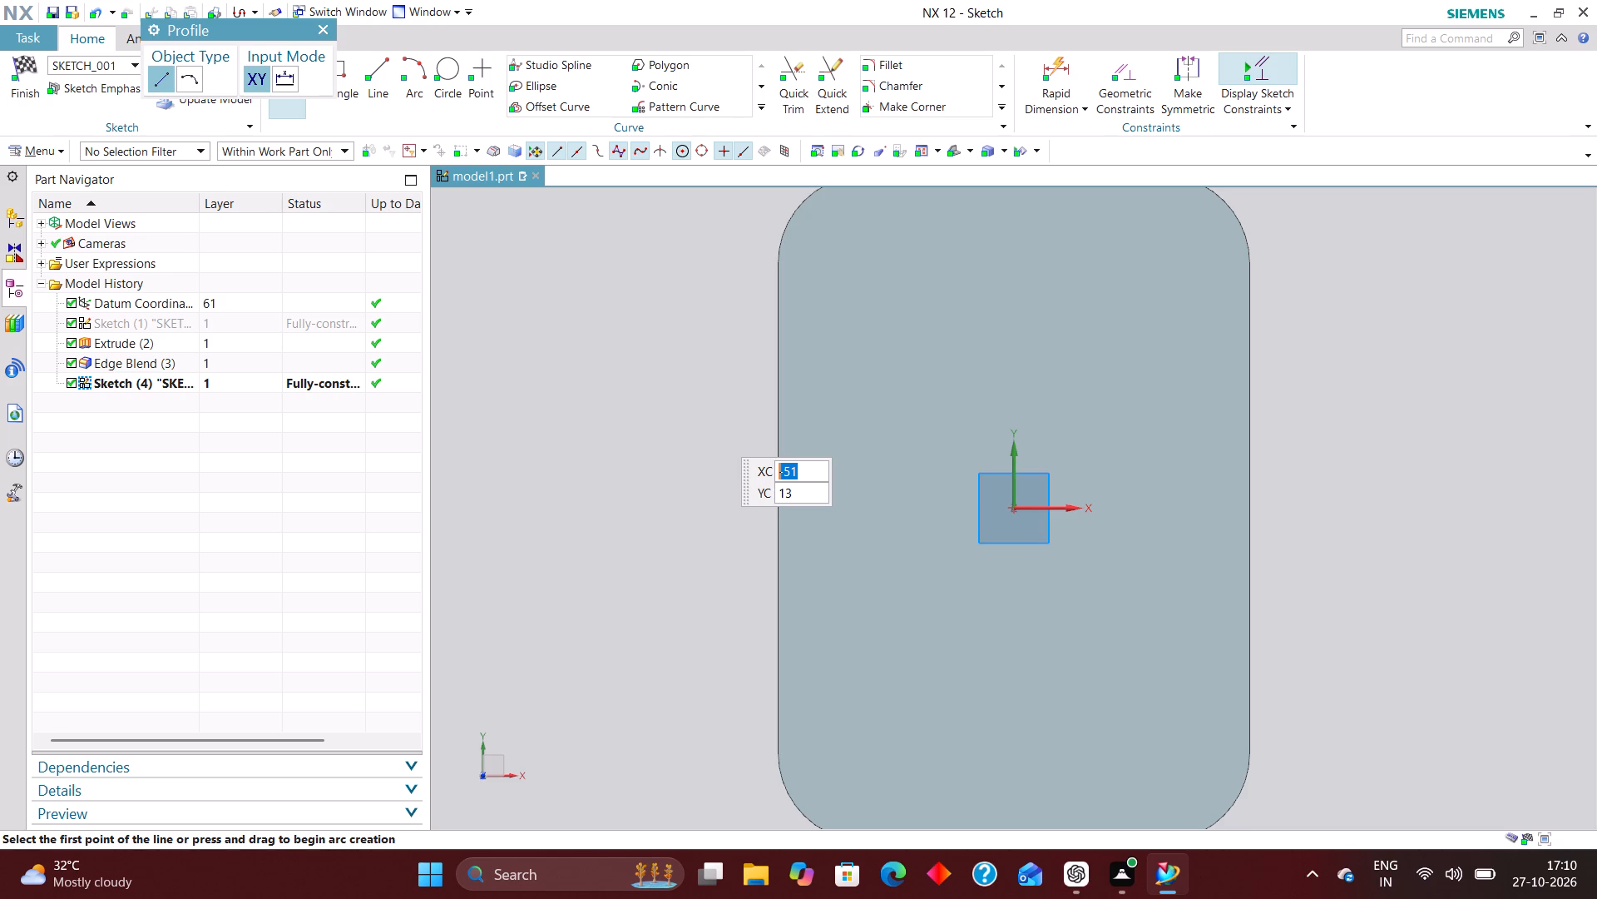
Sketch four separate circles around the origin, one each above, below, left and right of it near the plate's edges.
left_click(450, 65)
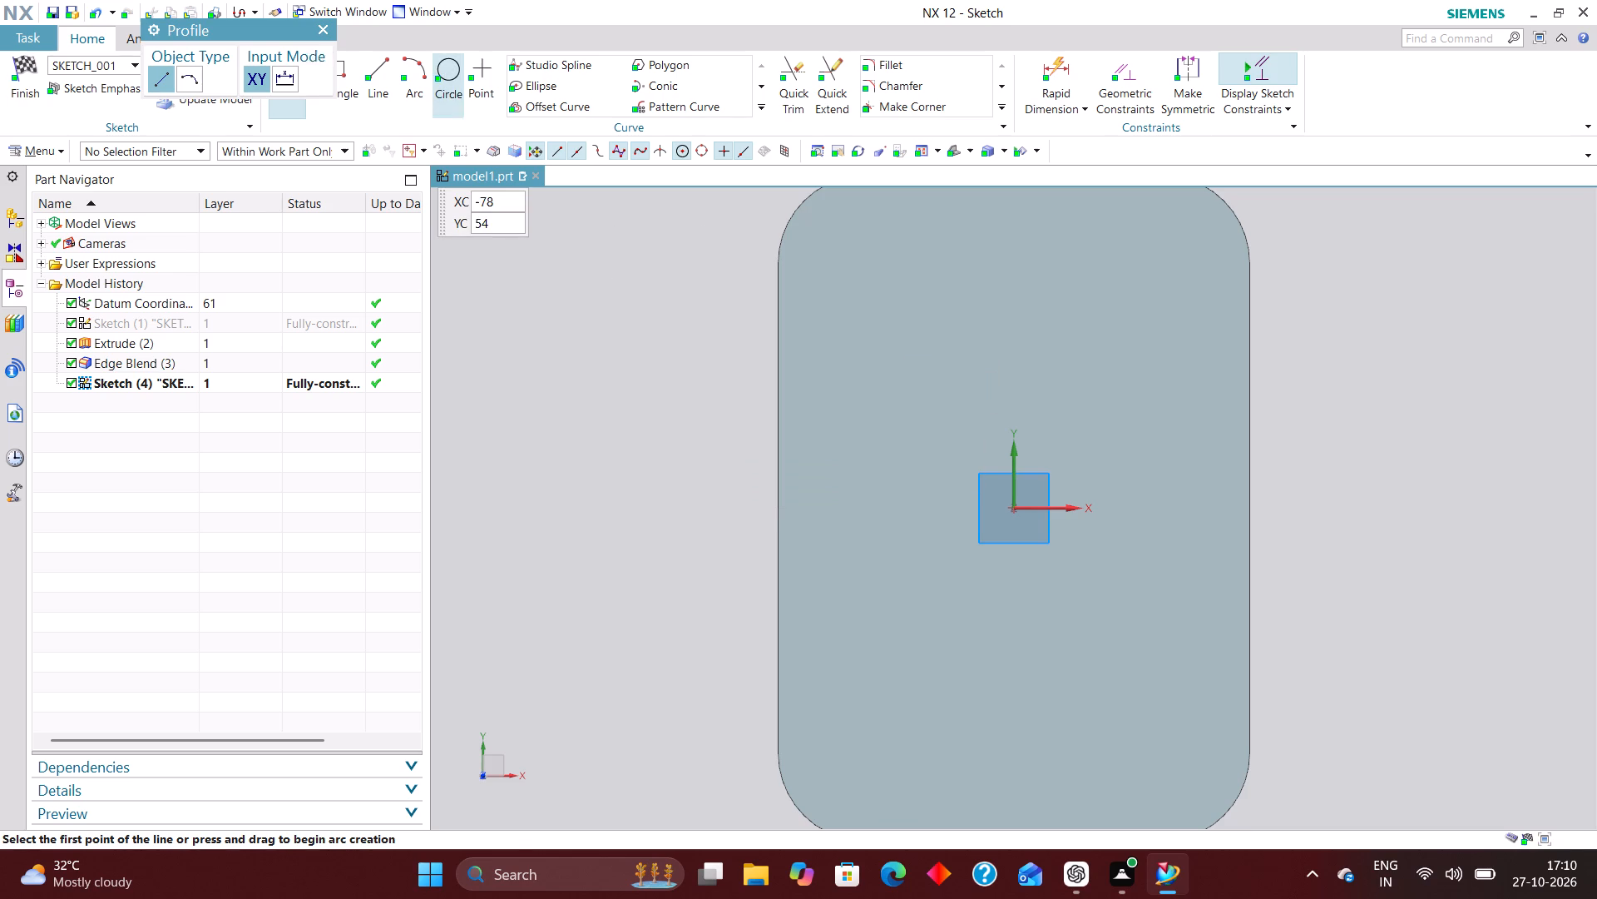
scroll(902, 468, "down", 2)
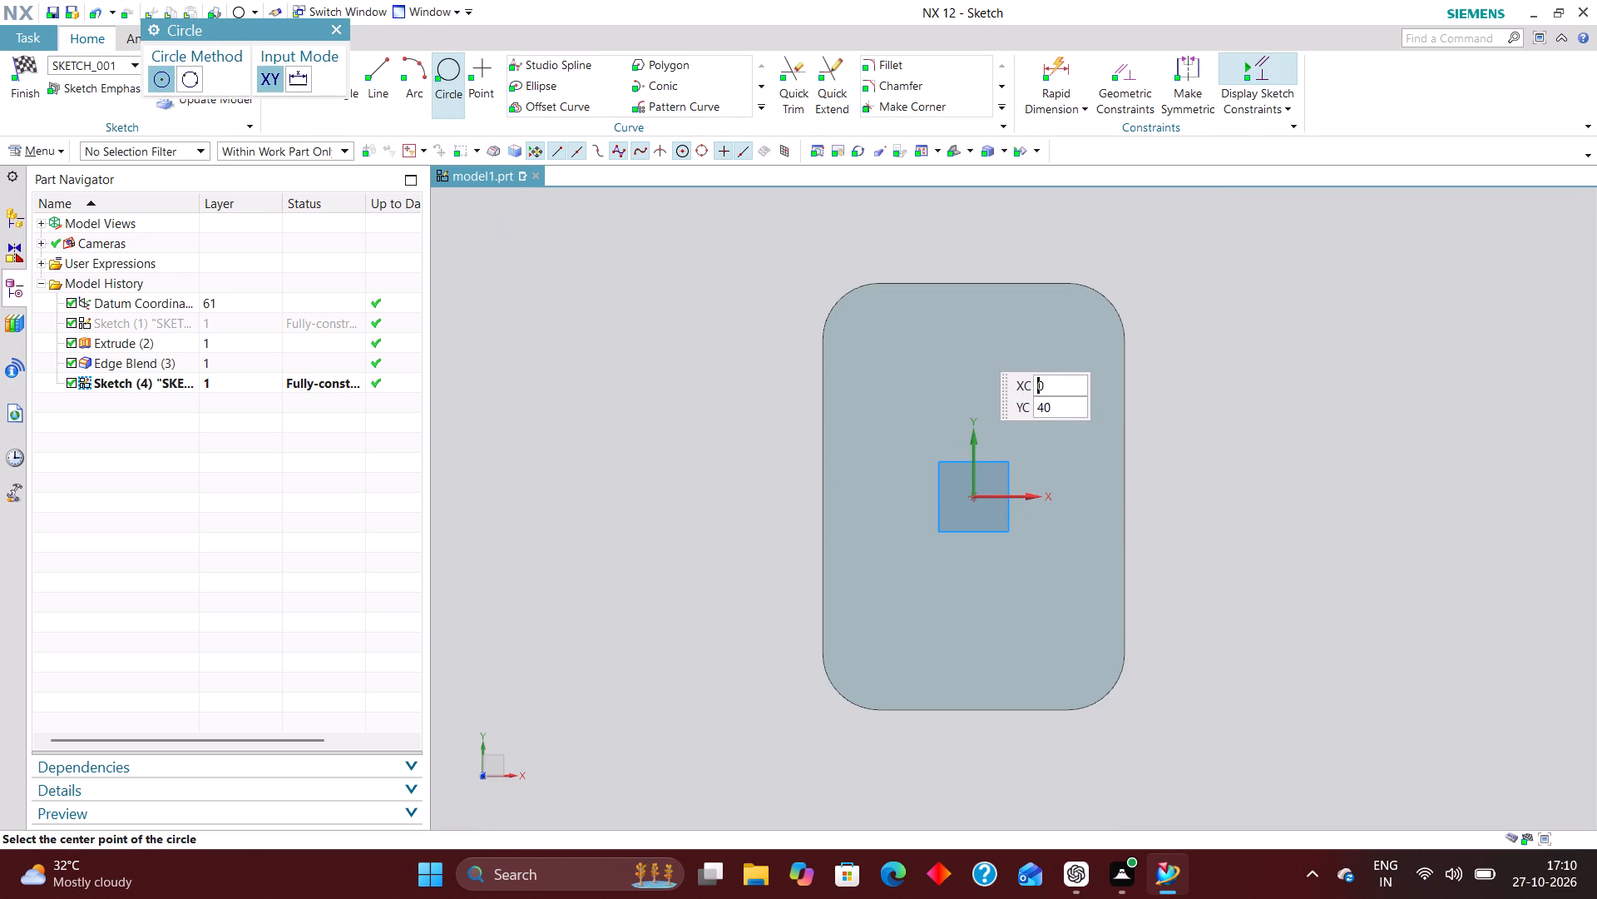
left_click(972, 341)
left_click(1006, 362)
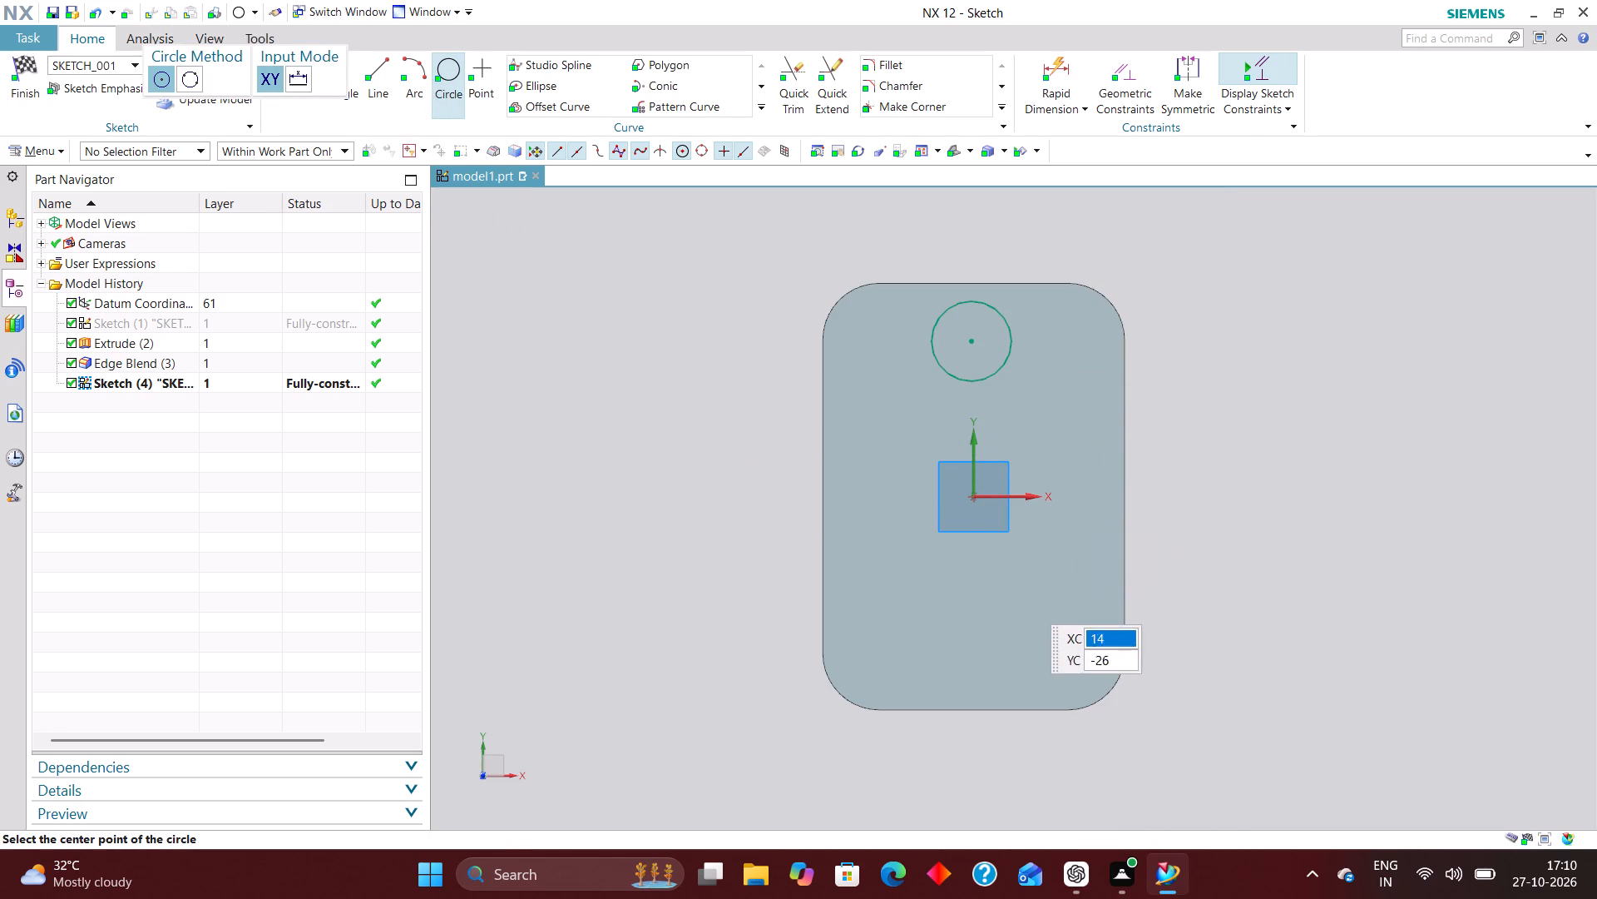
left_click(969, 630)
left_click(1006, 661)
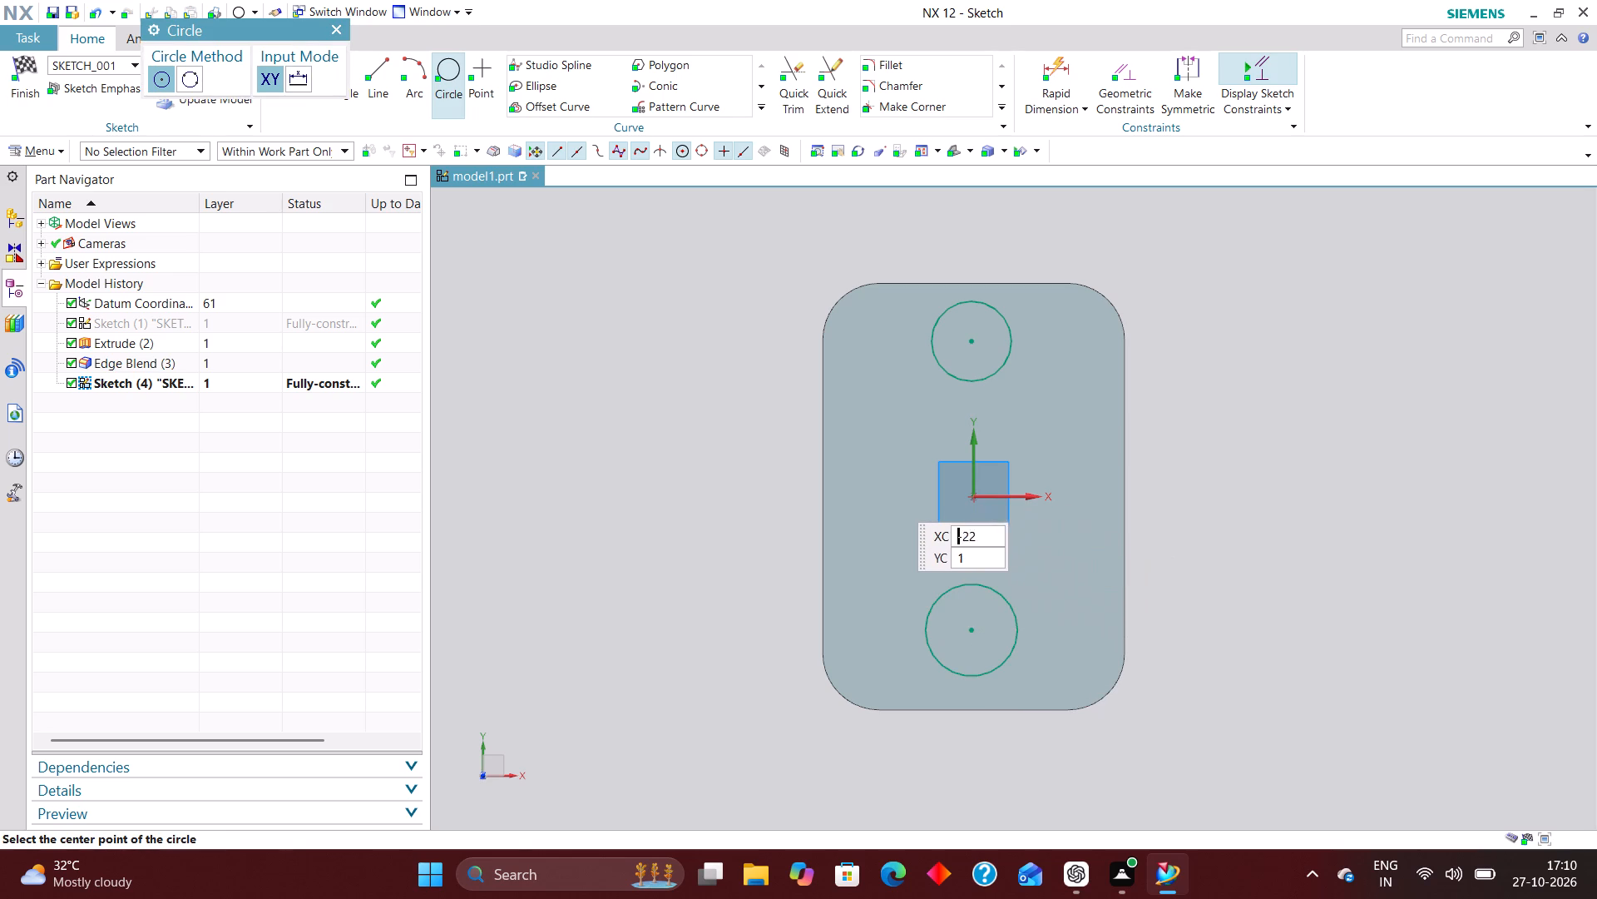
left_click(866, 494)
left_click(900, 527)
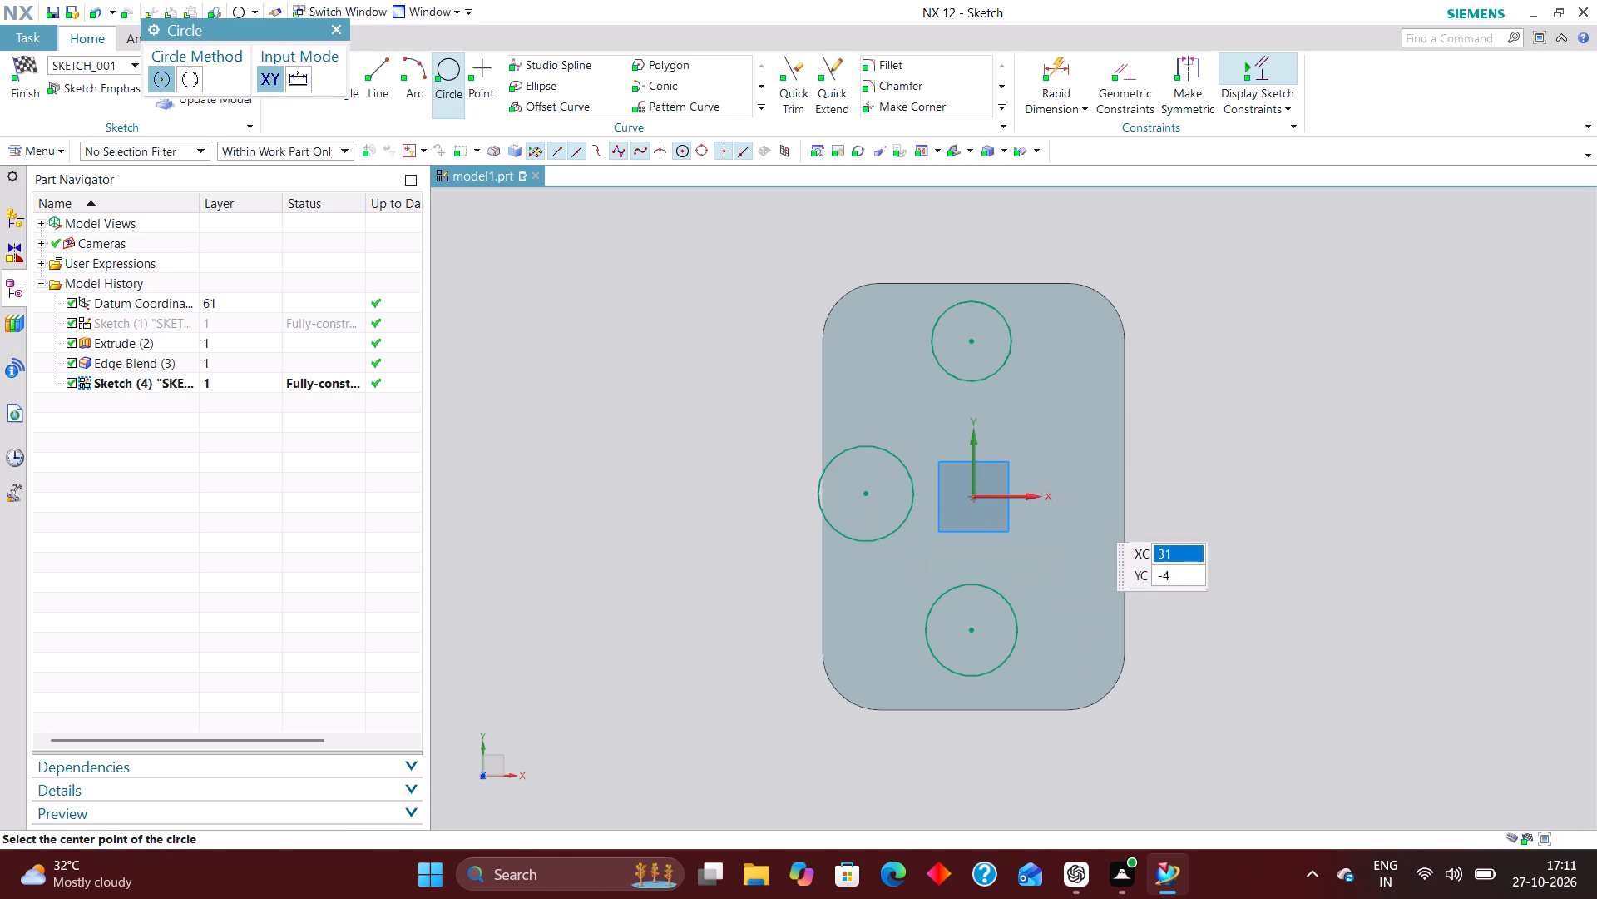
left_click(1095, 495)
left_click(1110, 544)
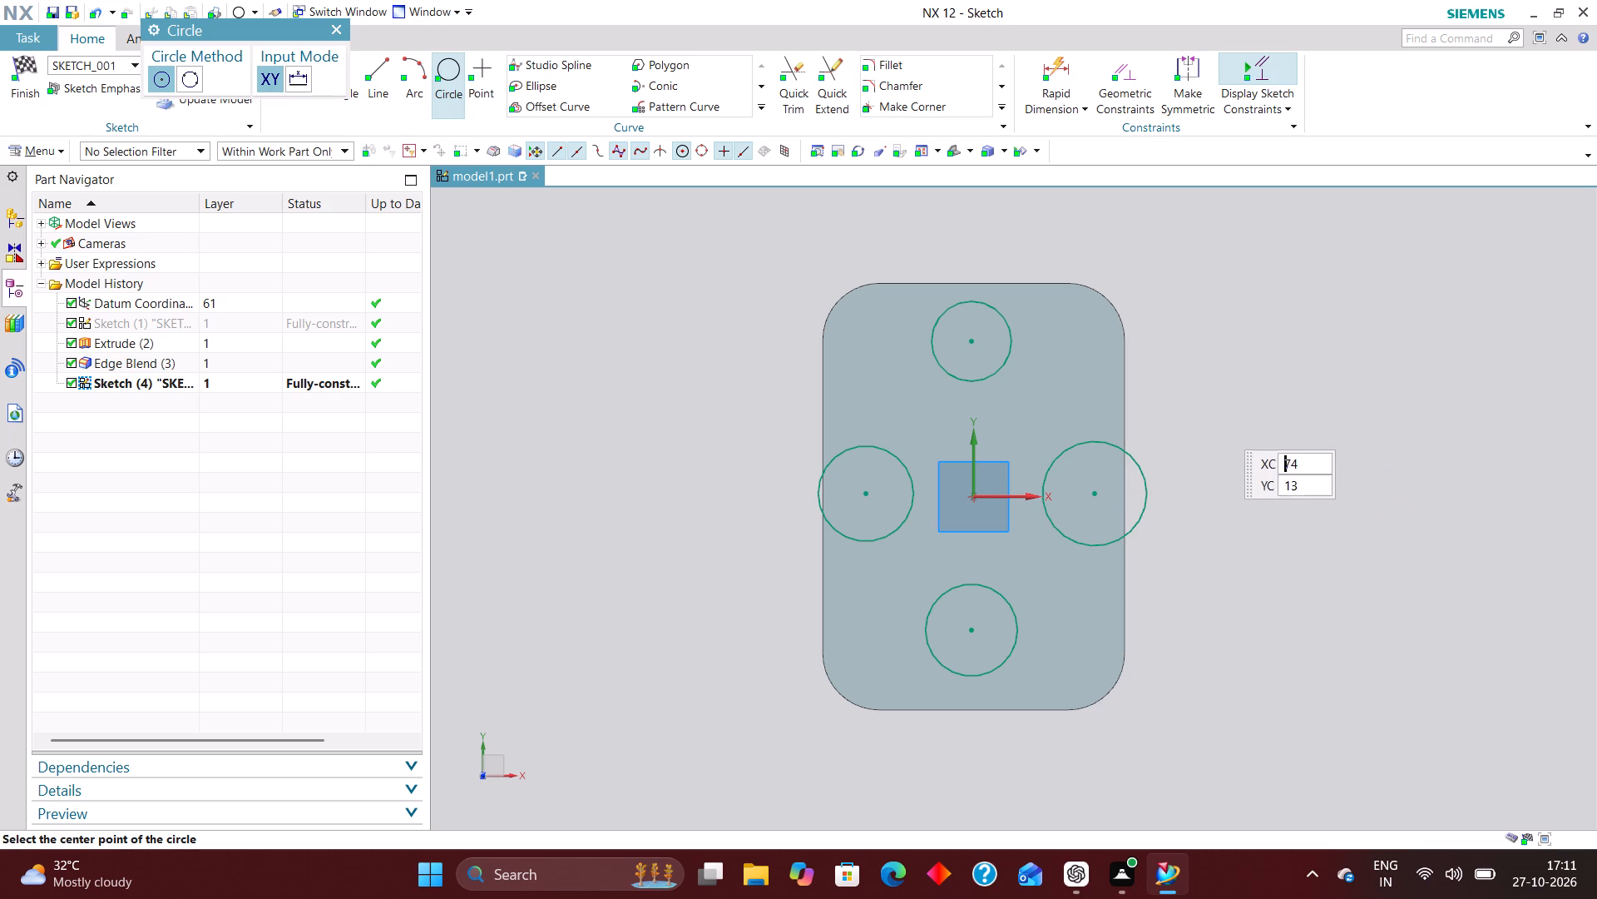
Constrain the centres of the left and right circles to lie on the X axis.
left_click(1118, 62)
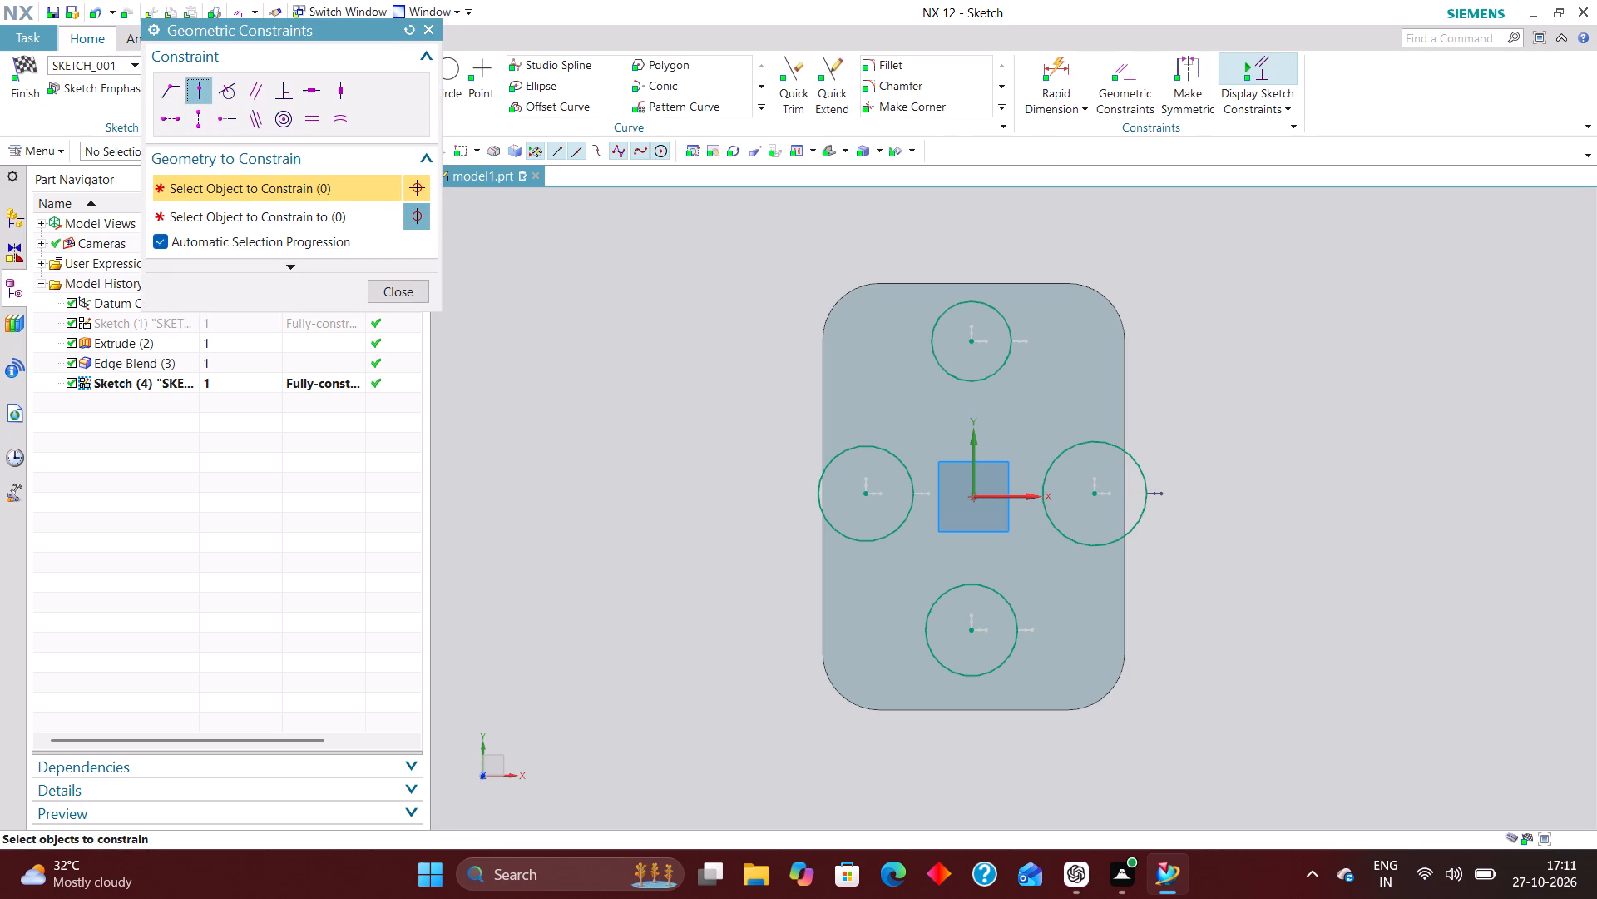
left_click(864, 493)
left_click(1003, 496)
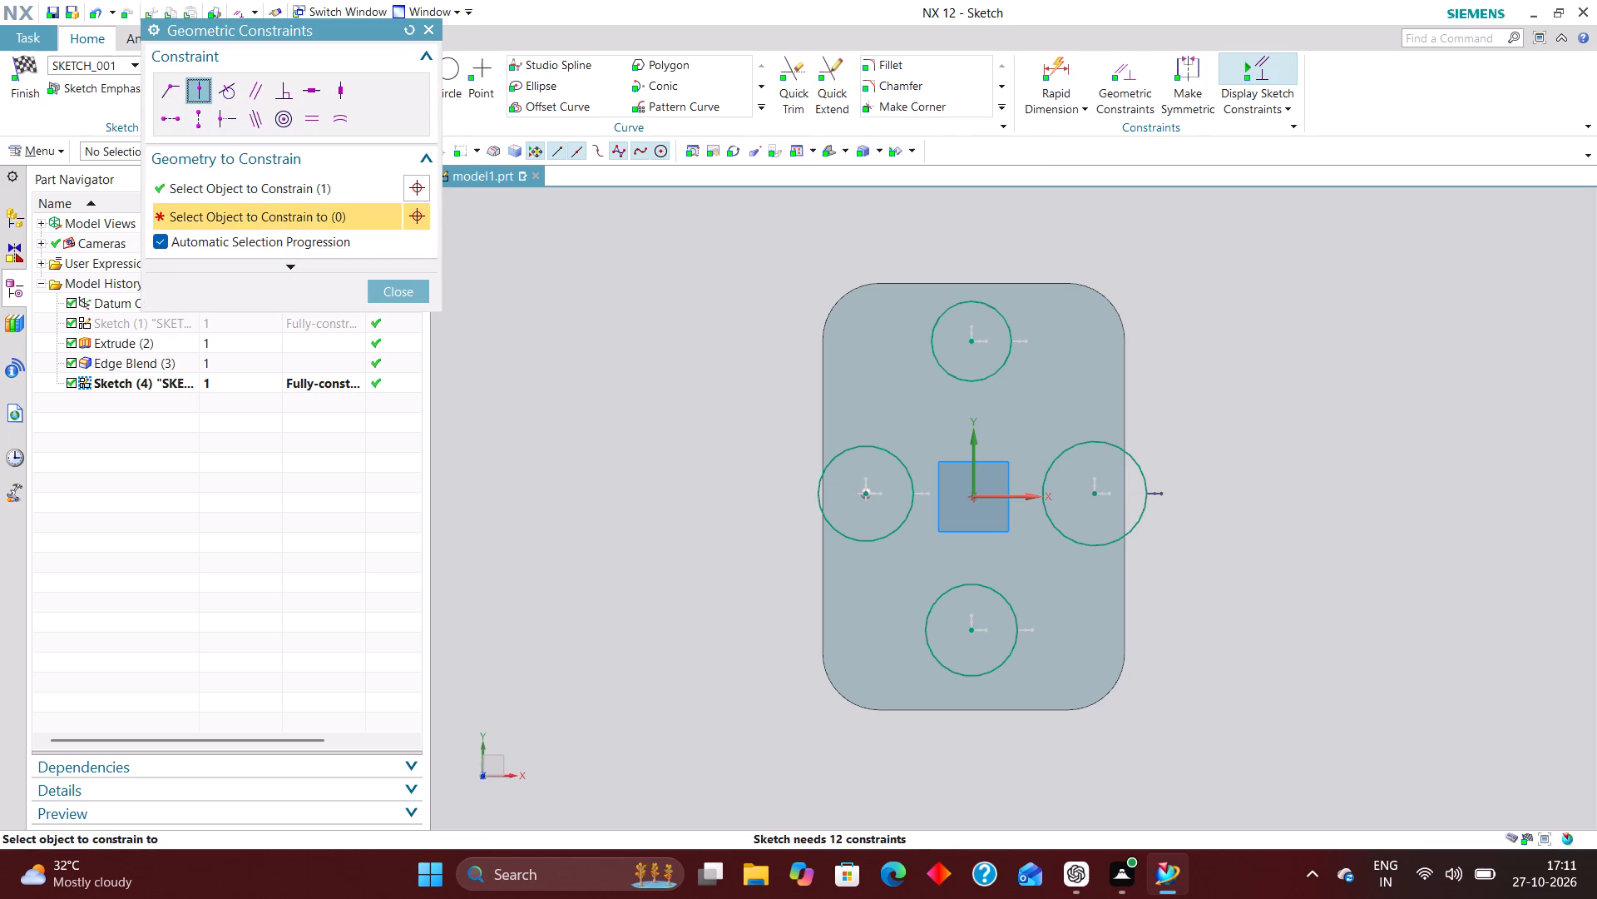
left_click(1089, 491)
left_click(1020, 490)
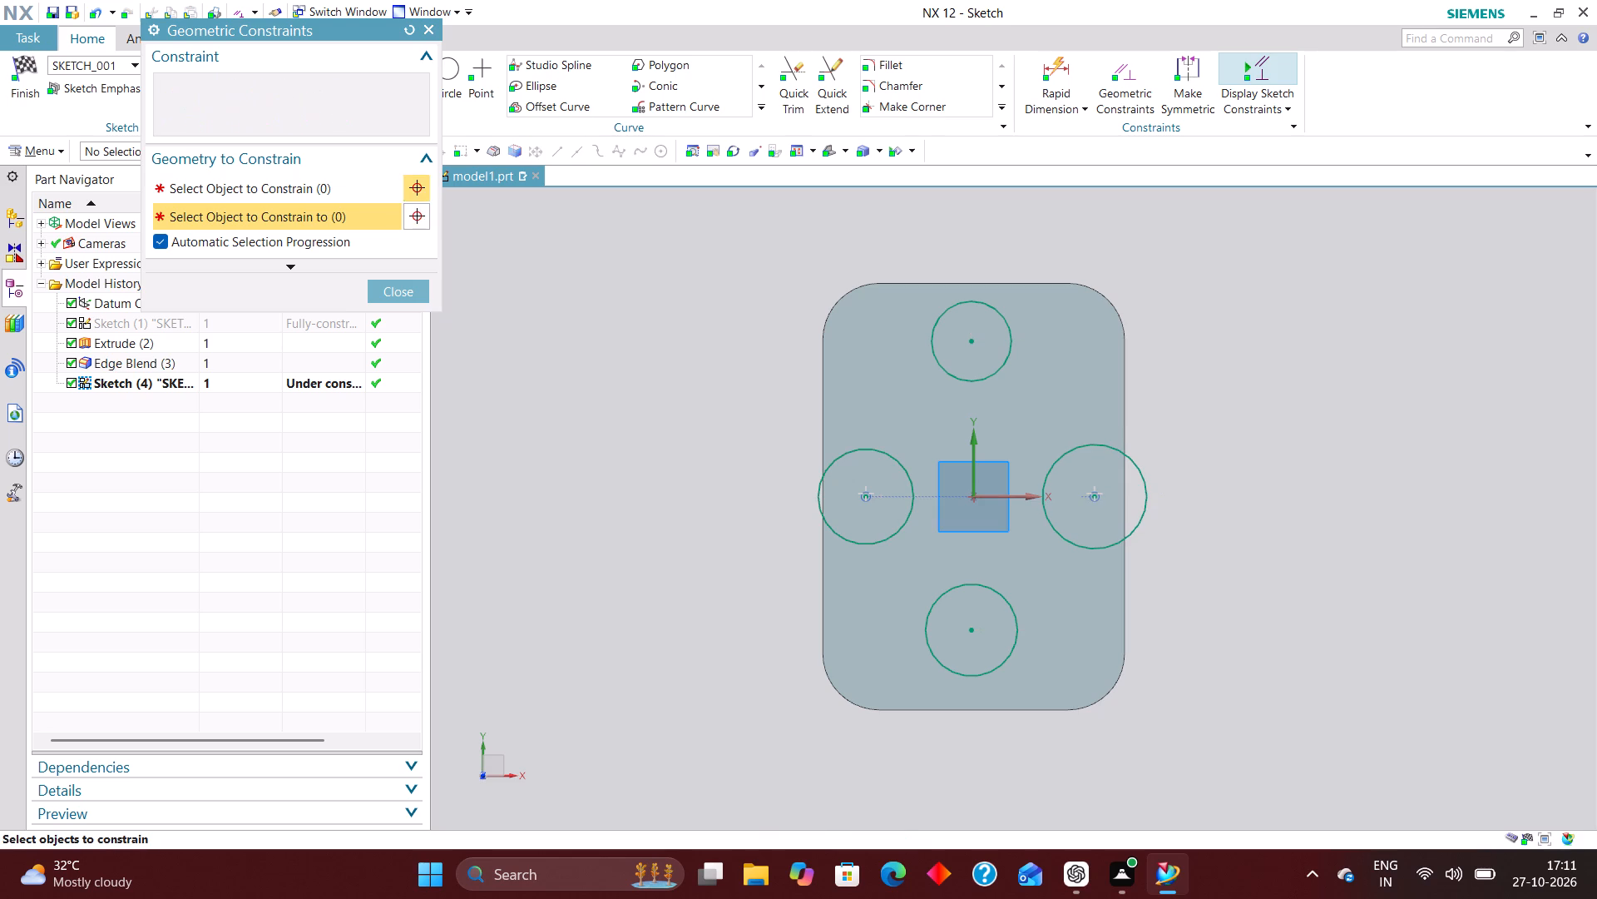
Constrain the centres of the upper and lower circles to lie on the Y axis.
left_click(973, 340)
left_click(976, 446)
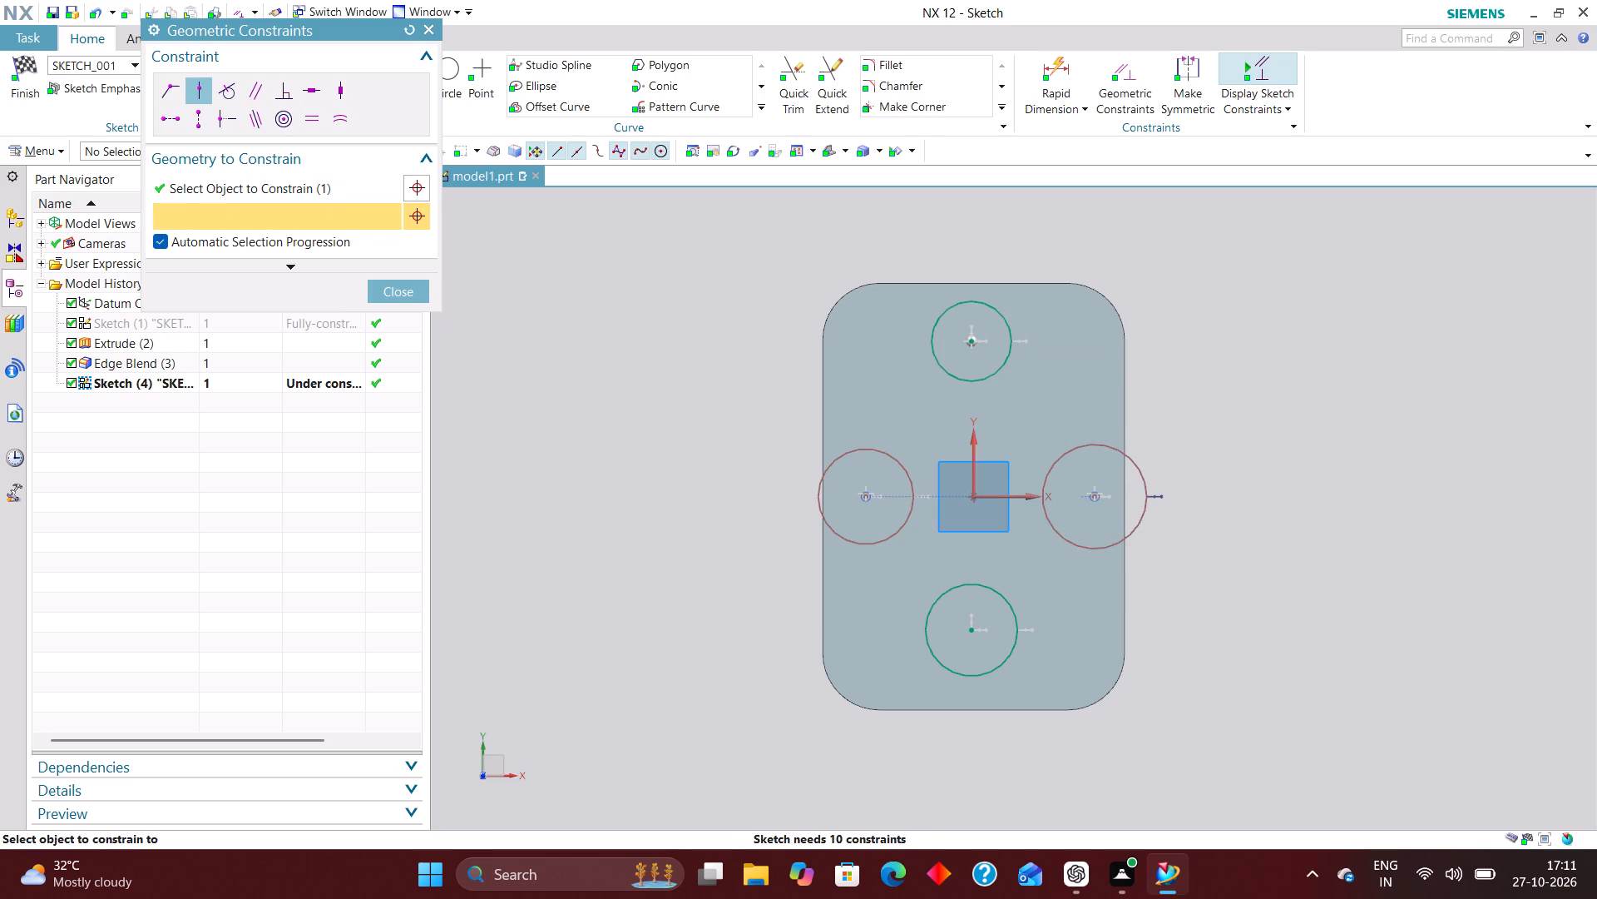
left_click(972, 629)
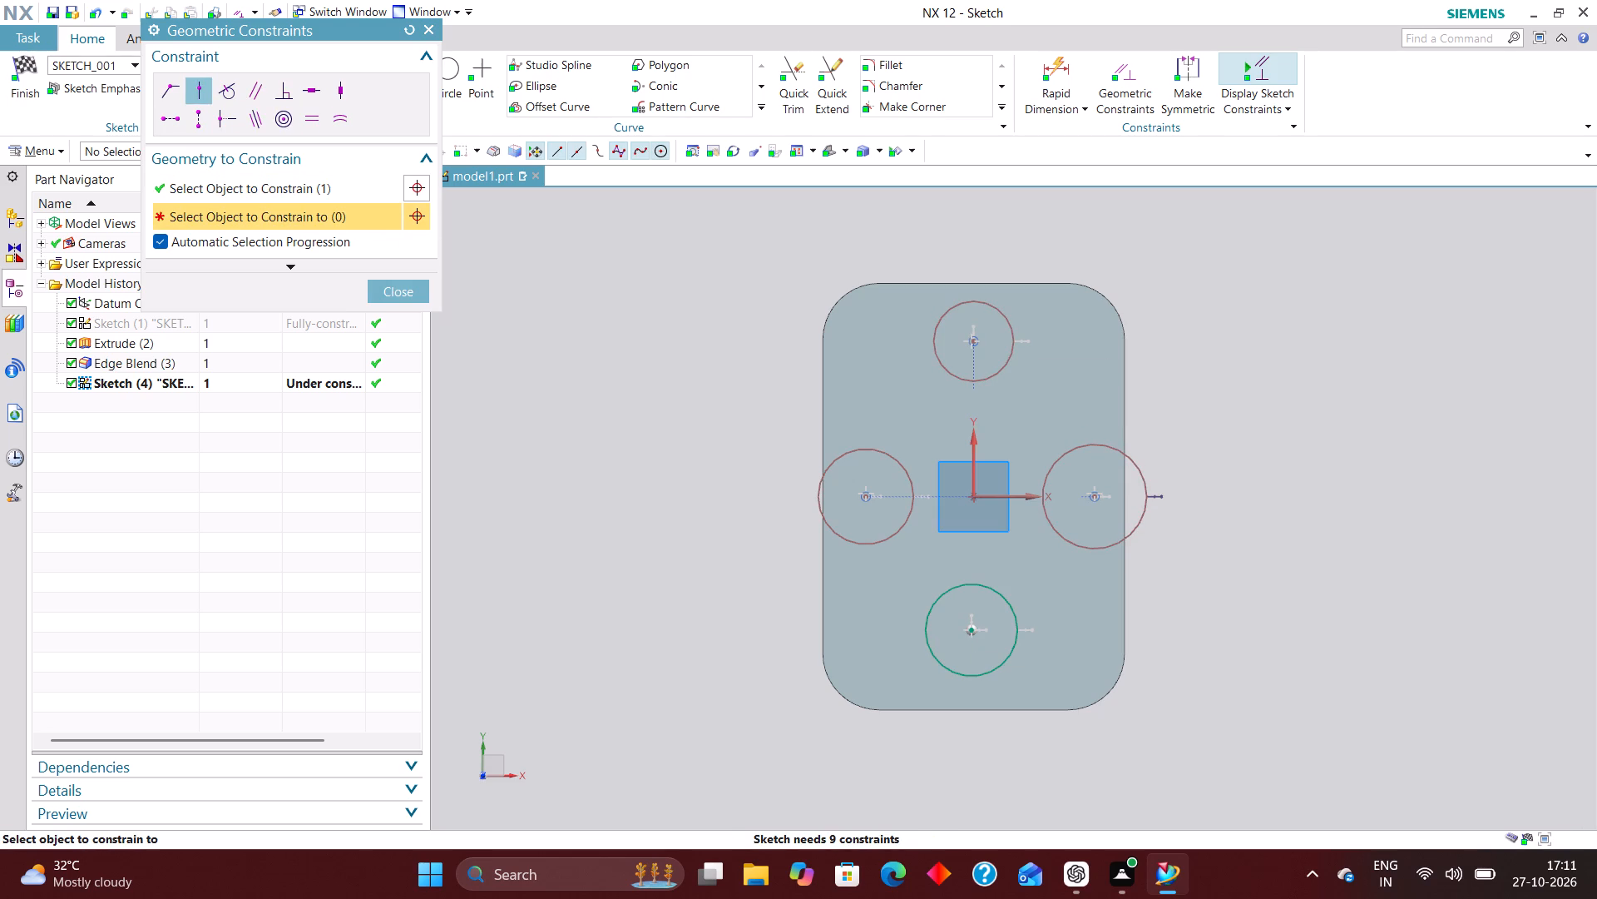
left_click(971, 475)
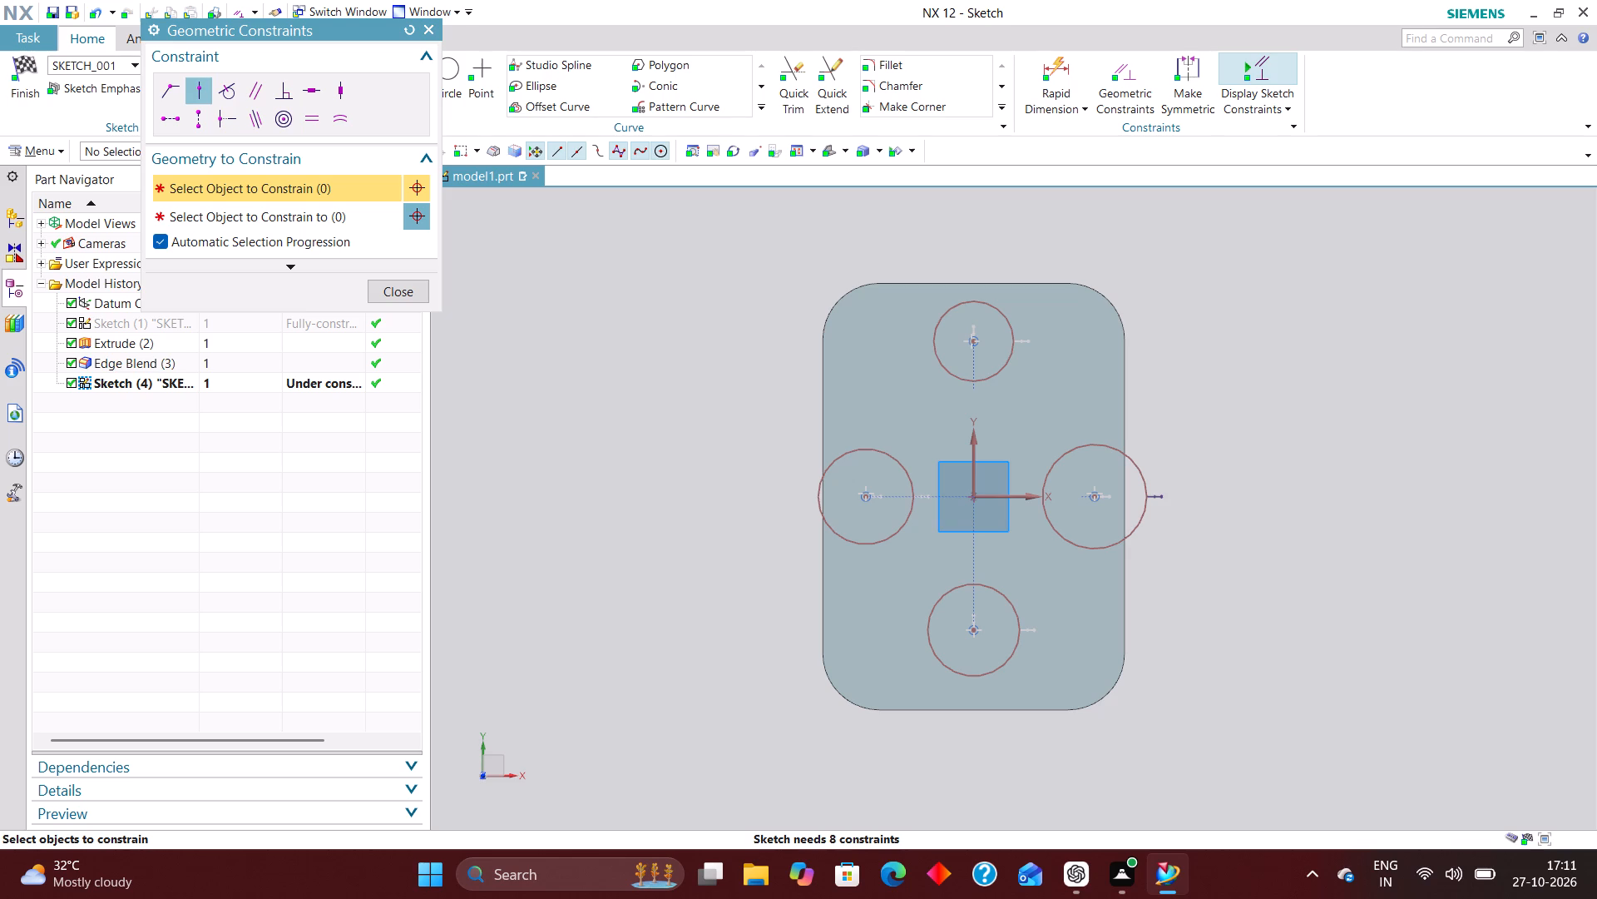
Dimension the horizontal distance between the left and right circle centres as 45 mm, placed below the plate.
left_click(1056, 70)
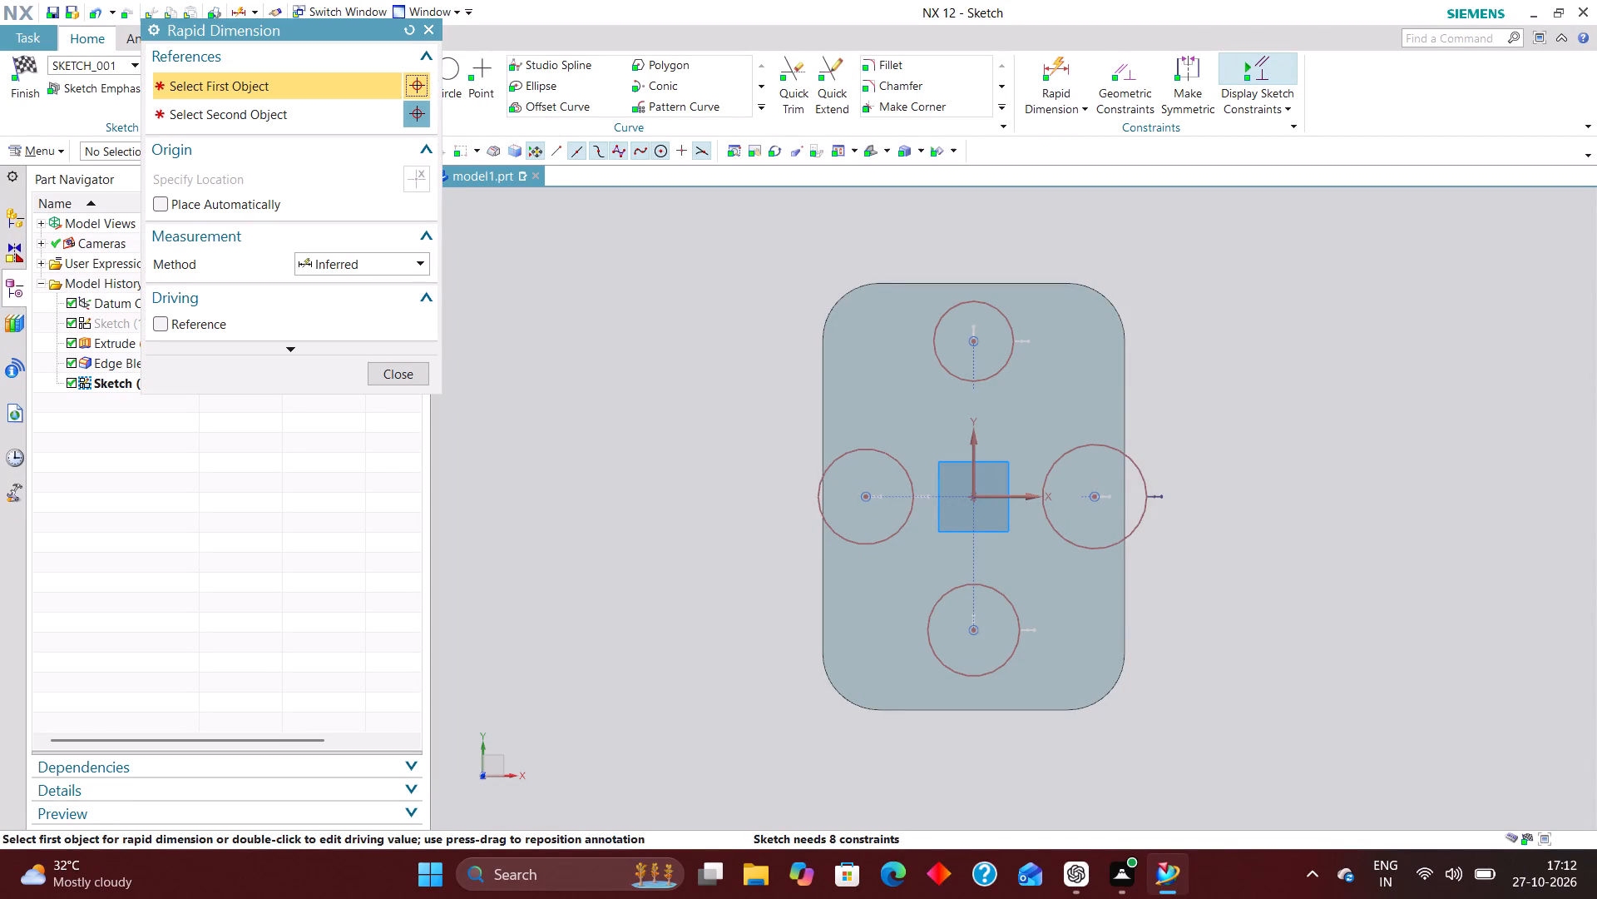
scroll(876, 521, "up", 3)
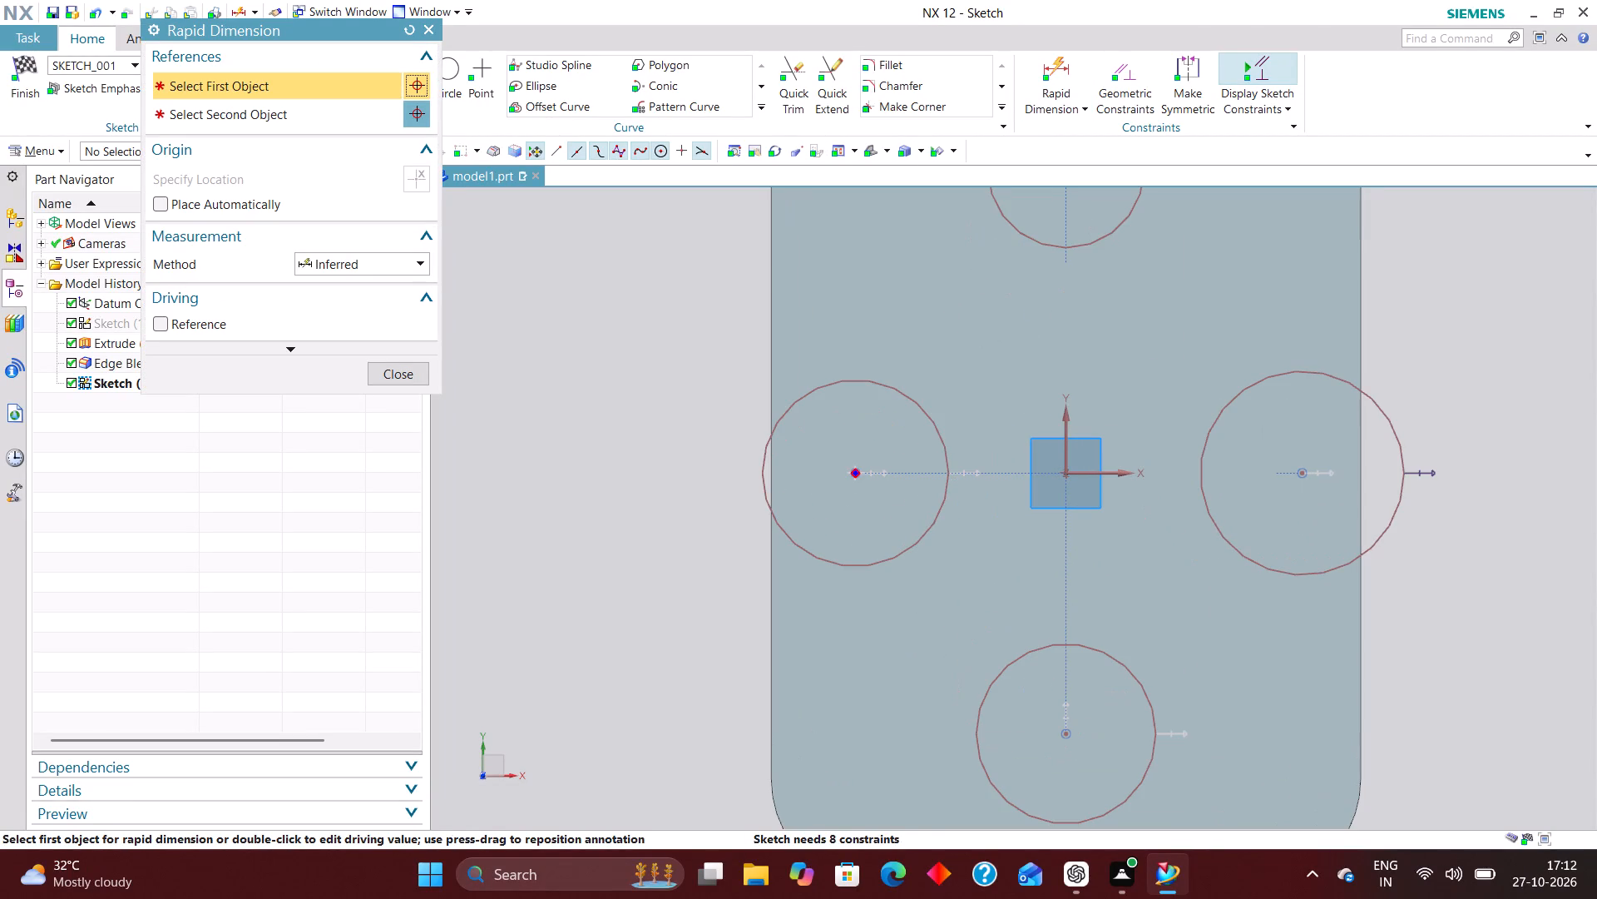
left_click(858, 471)
left_click(1300, 472)
scroll(1133, 334, "down", 3)
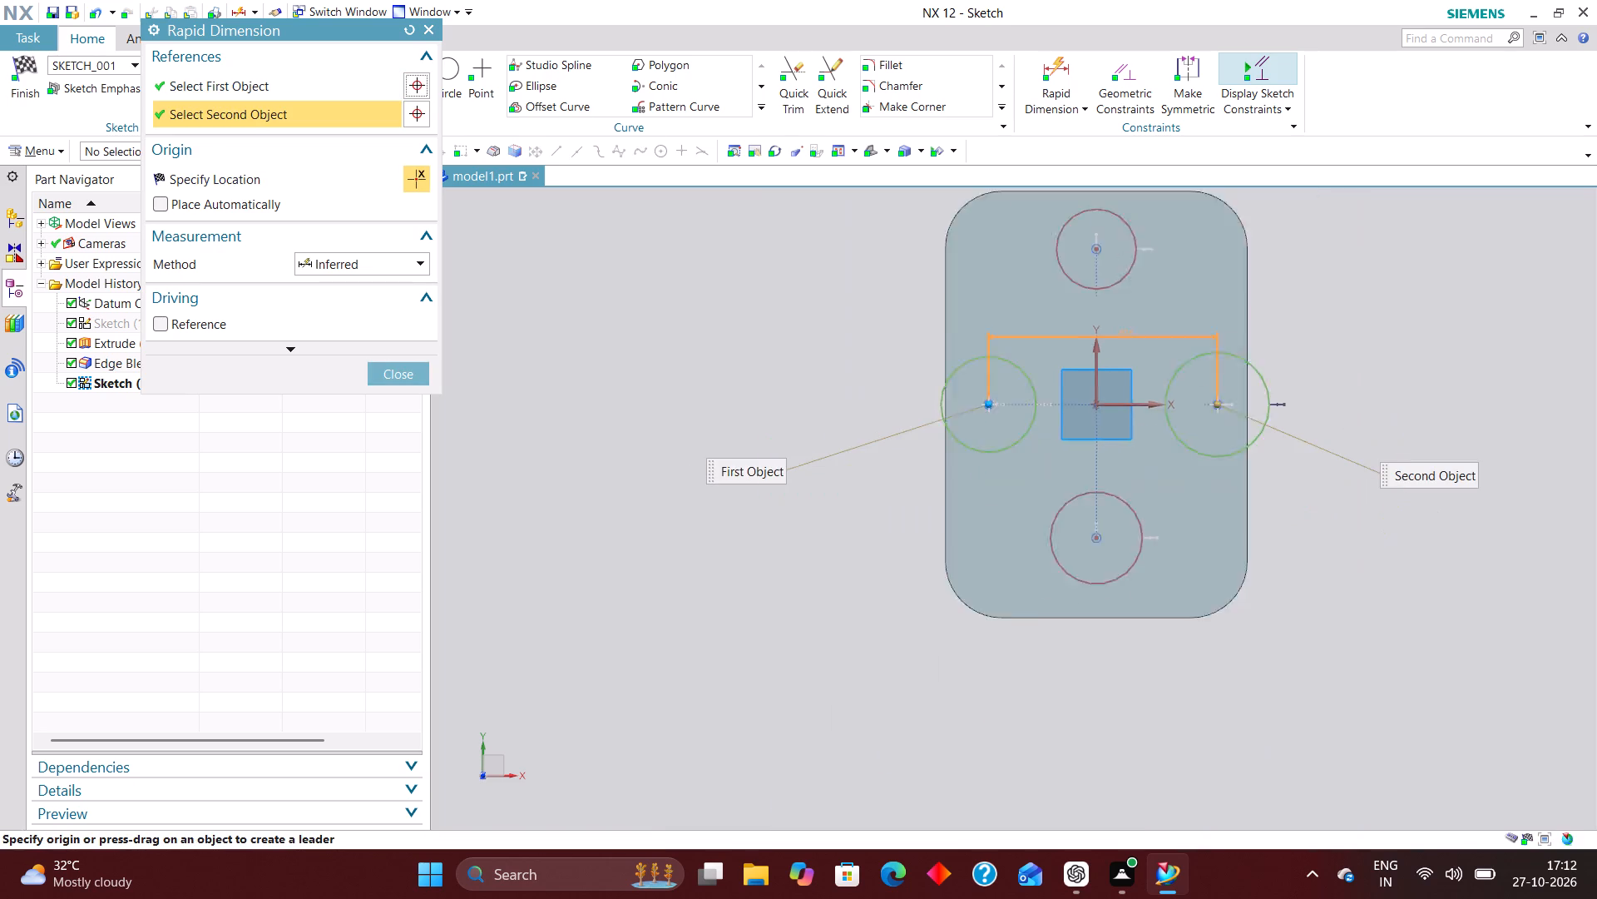
scroll(1125, 334, "down", 2)
left_click(1100, 574)
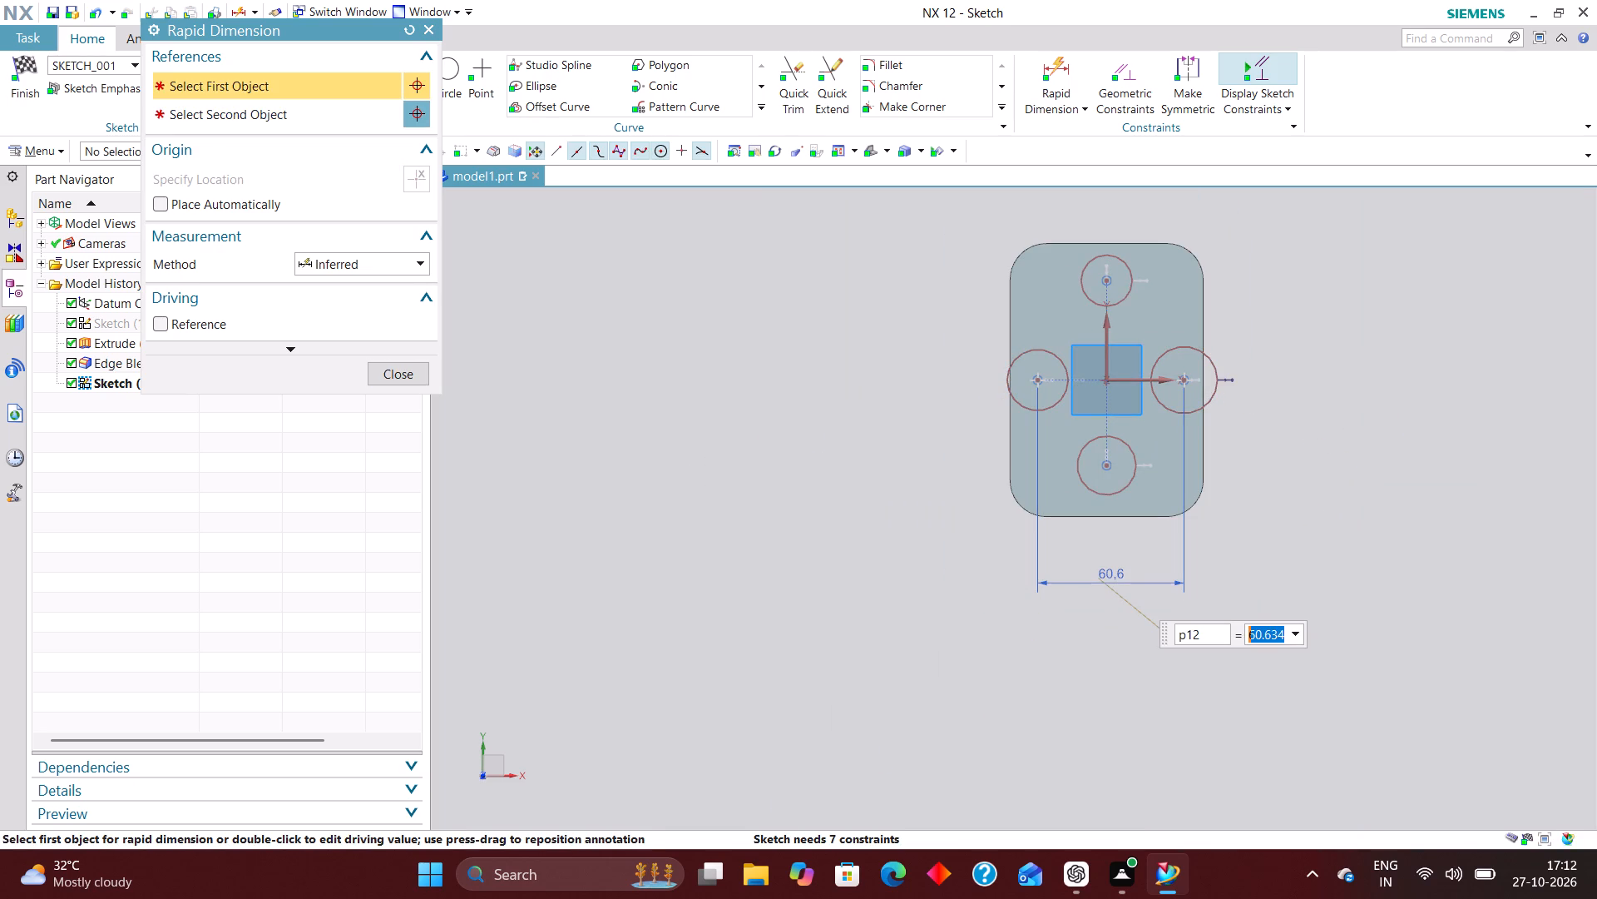
type("45")
key("Return")
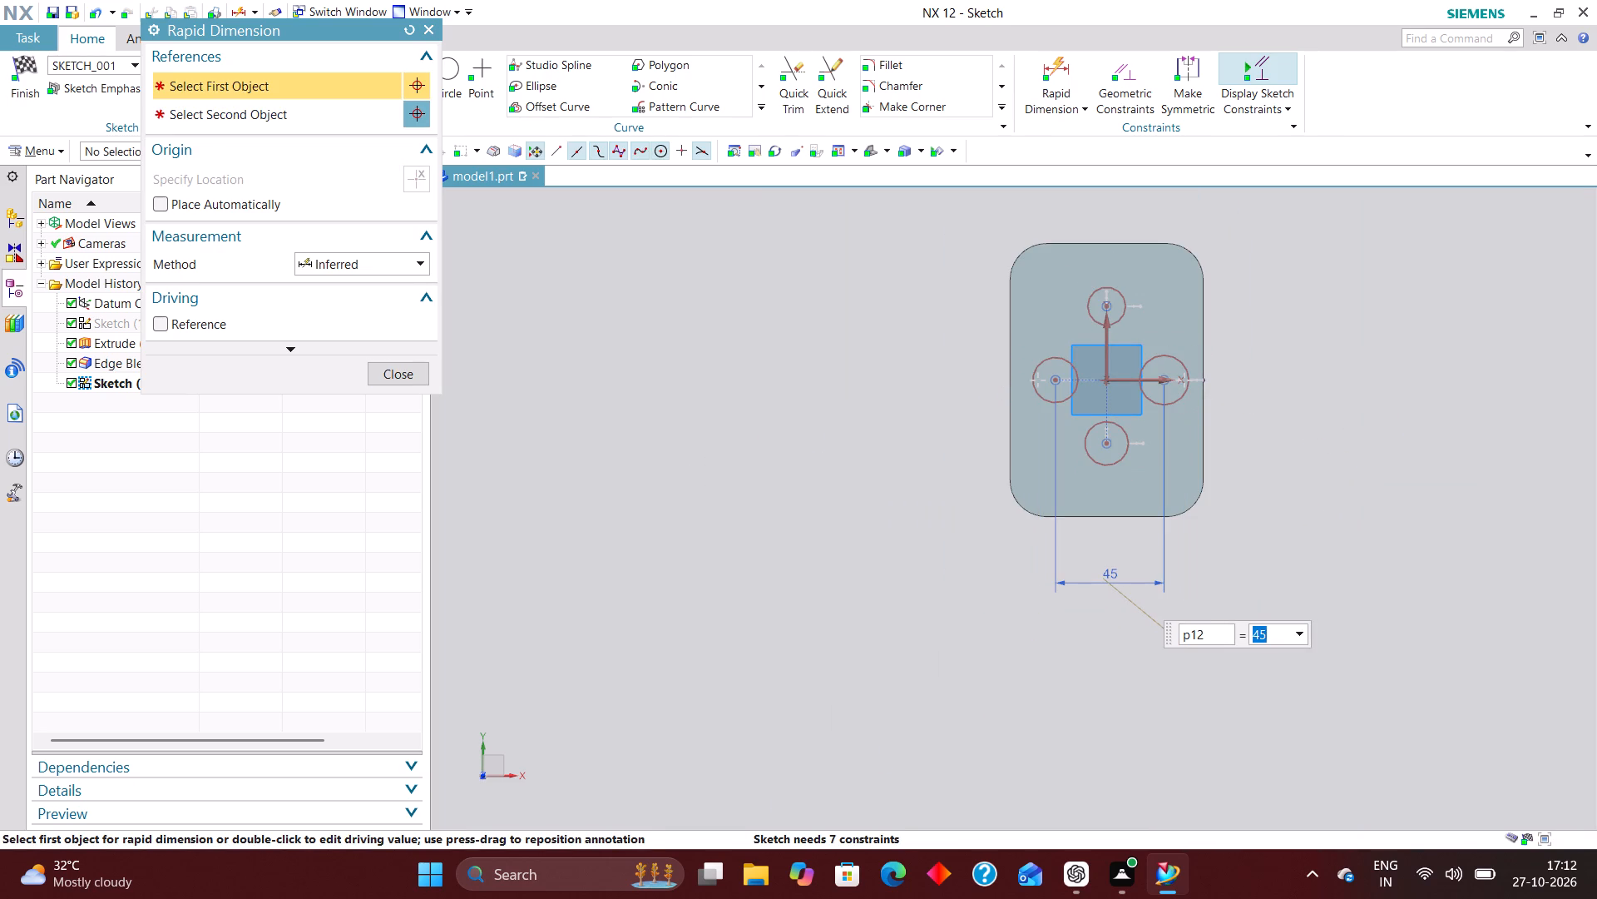
Dimension the vertical distance between the upper and lower circle centres as 80 mm, placed beside the plate.
scroll(1120, 305, "up", 2)
left_click(1105, 304)
left_click(1100, 522)
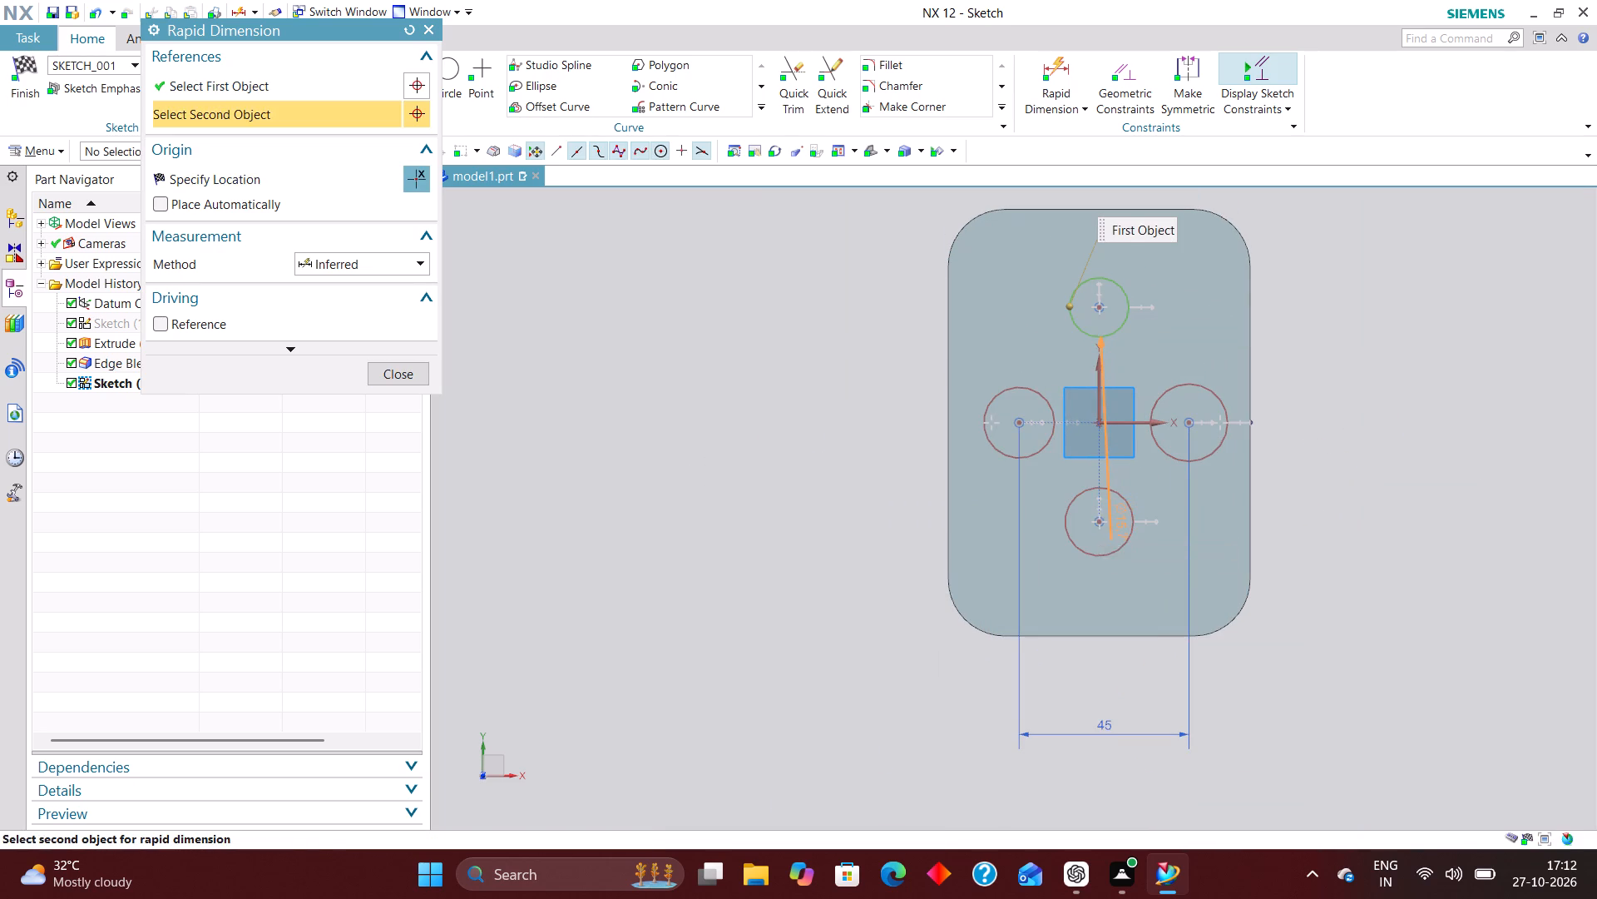
left_click(1345, 420)
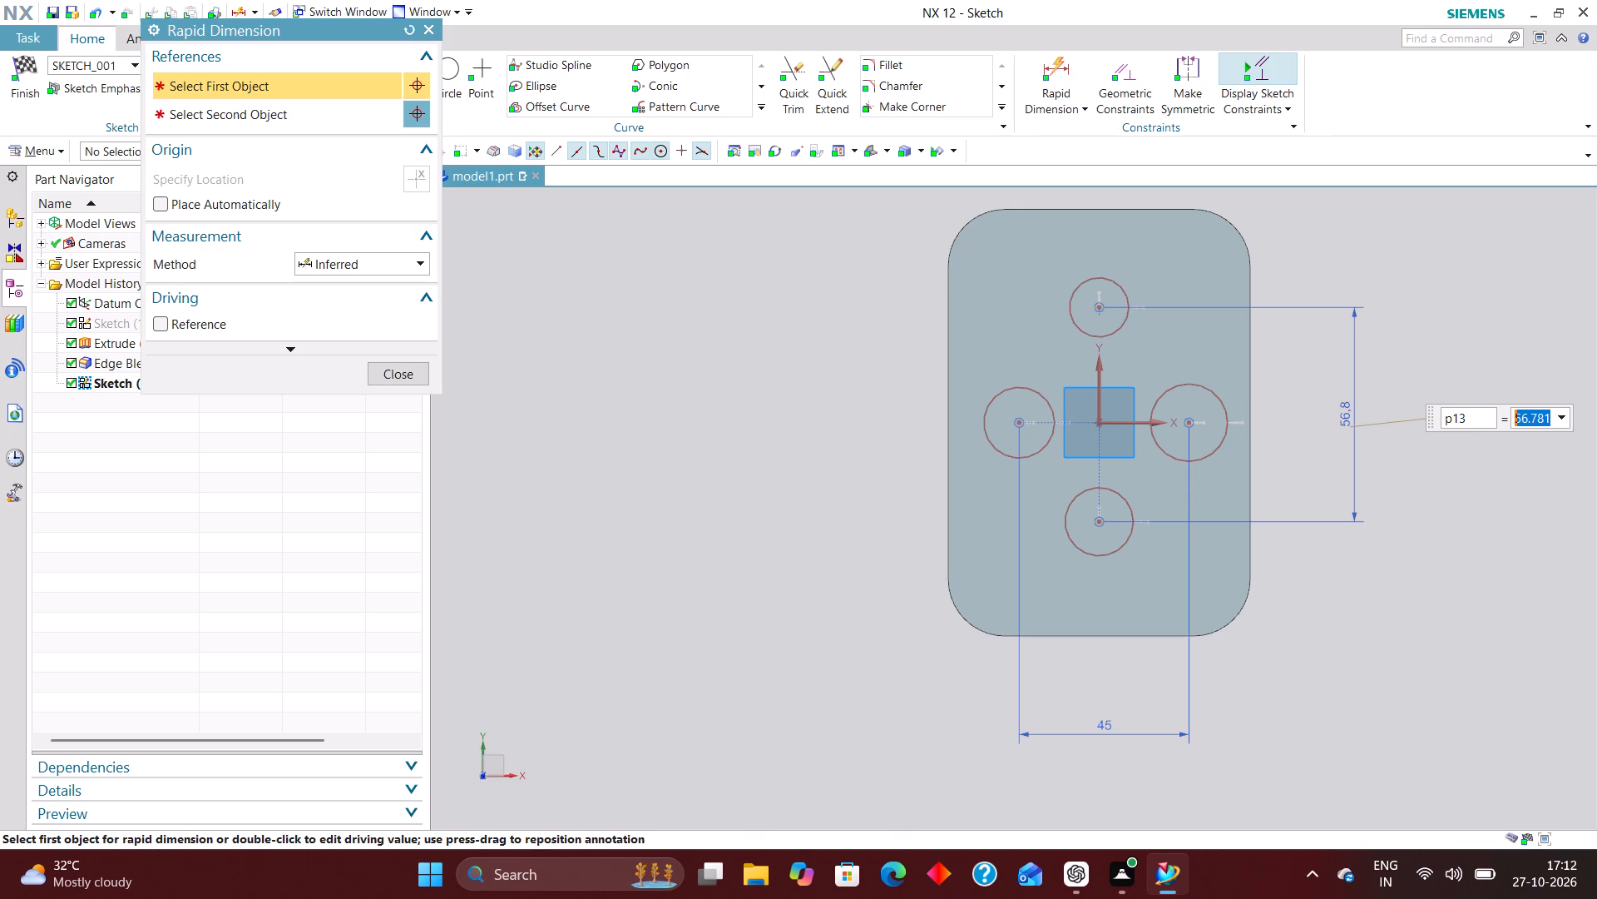
type("80")
key("Return")
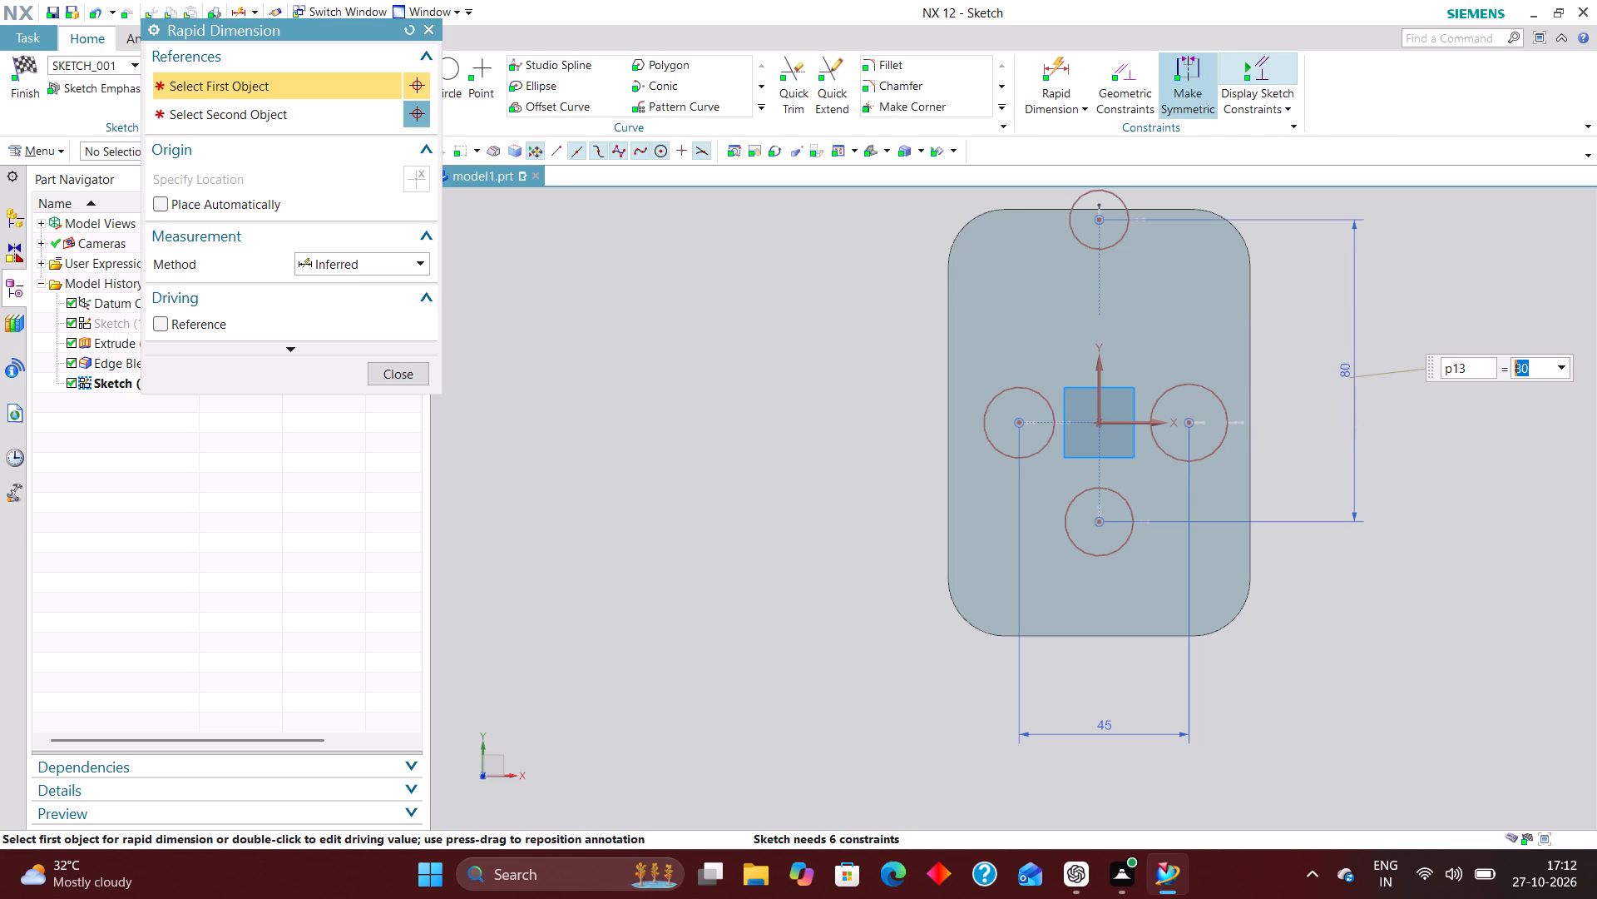
Make the upper and lower circle centres symmetric about the X axis.
left_click(1178, 75)
left_click(1099, 223)
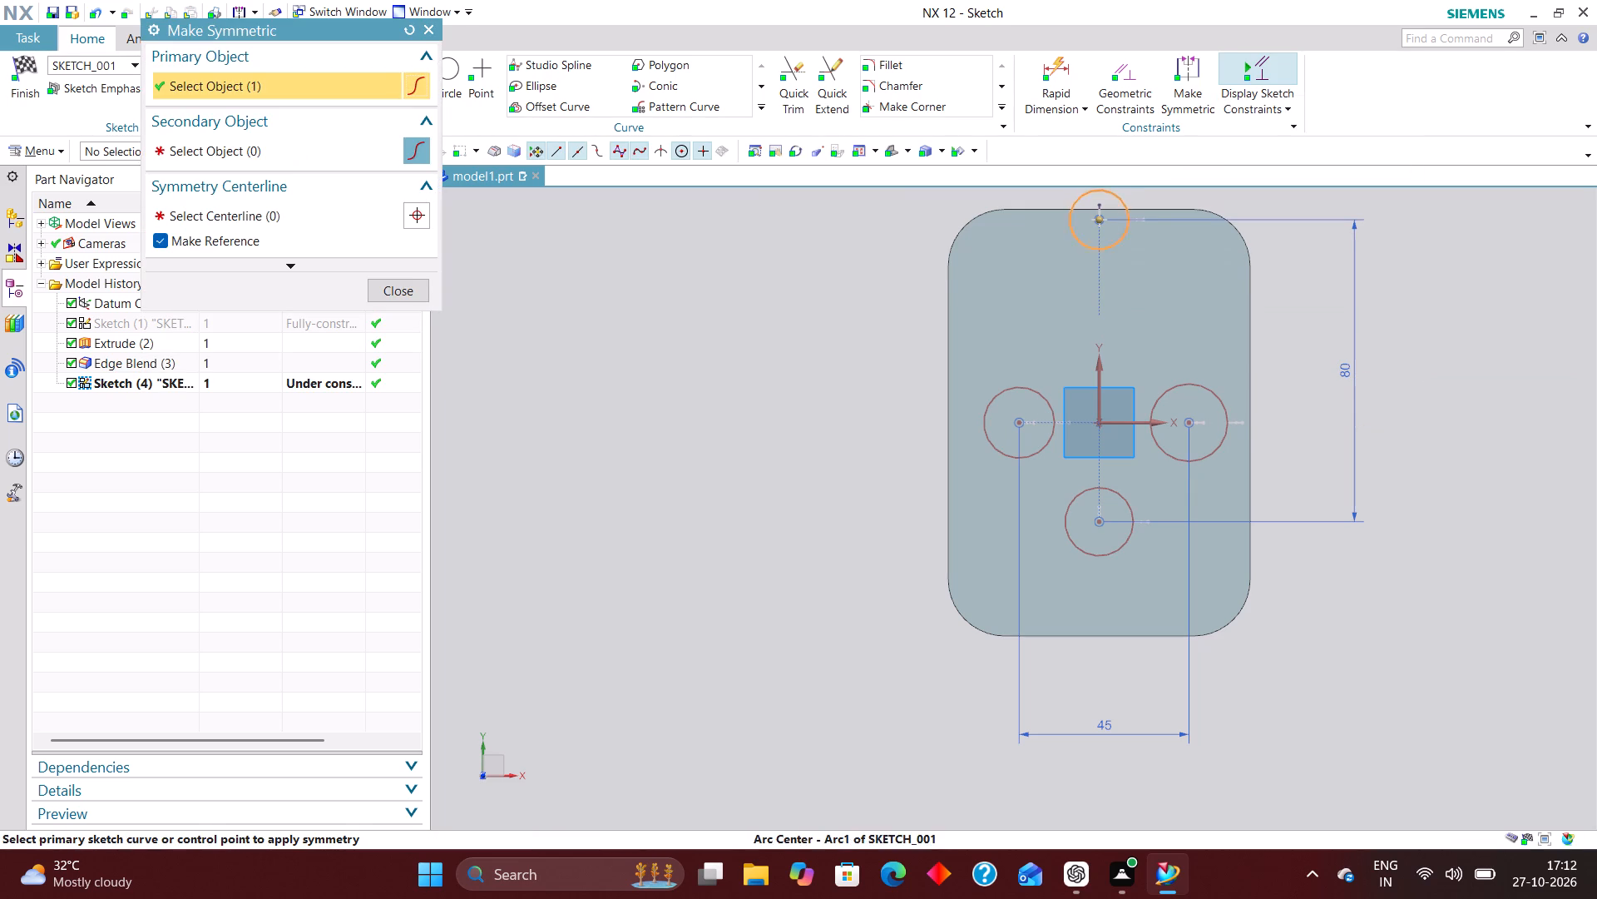
left_click(1101, 522)
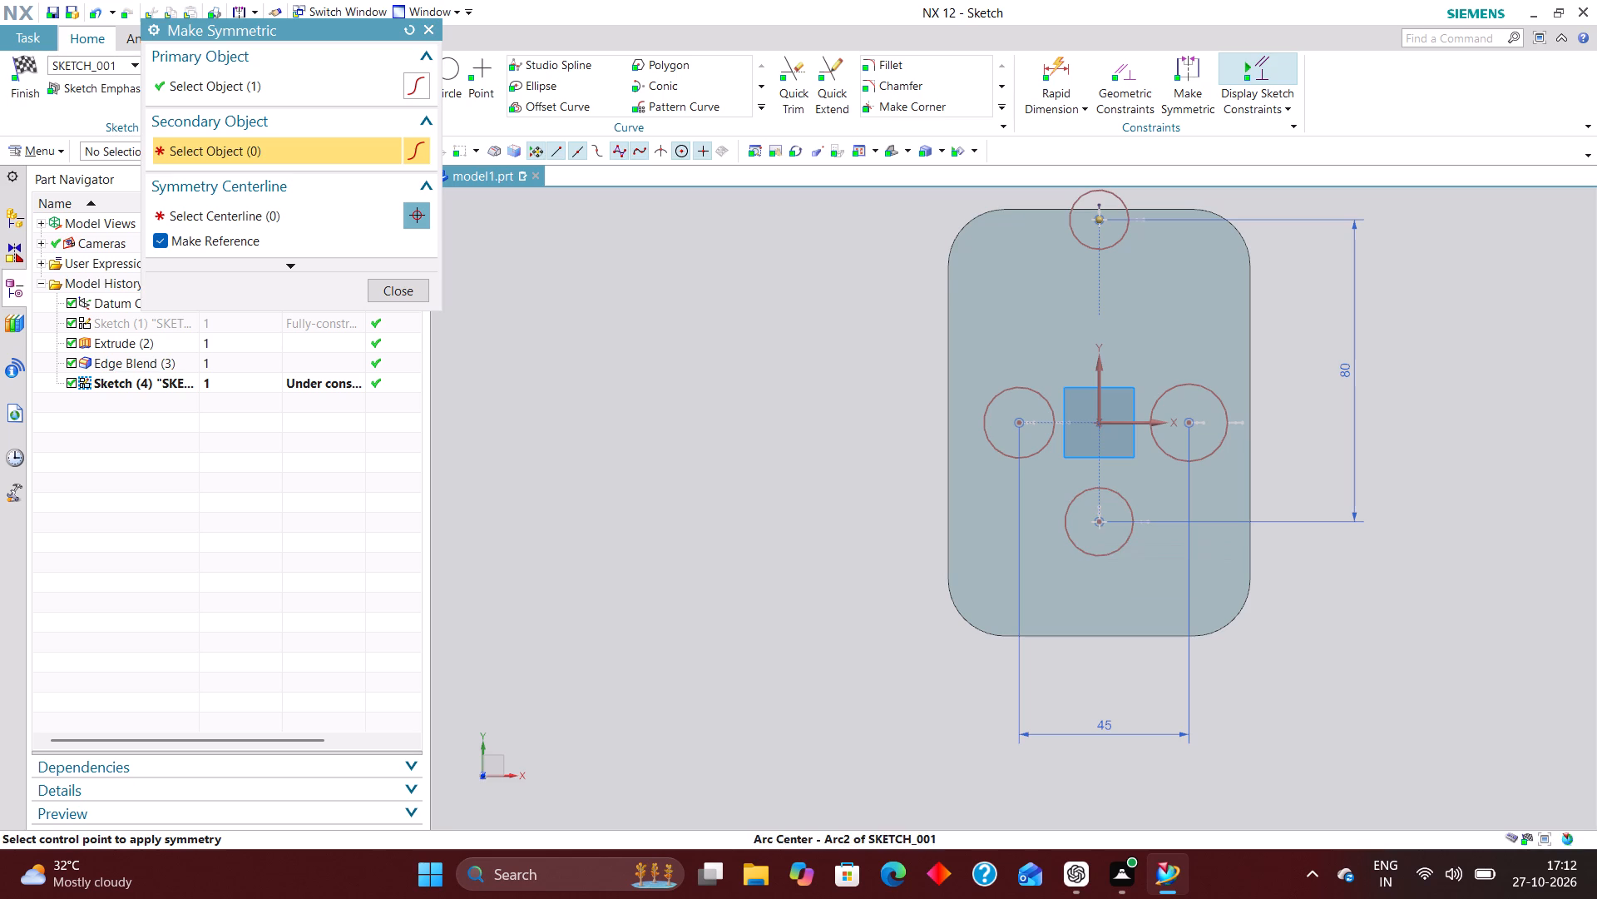
left_click(1132, 421)
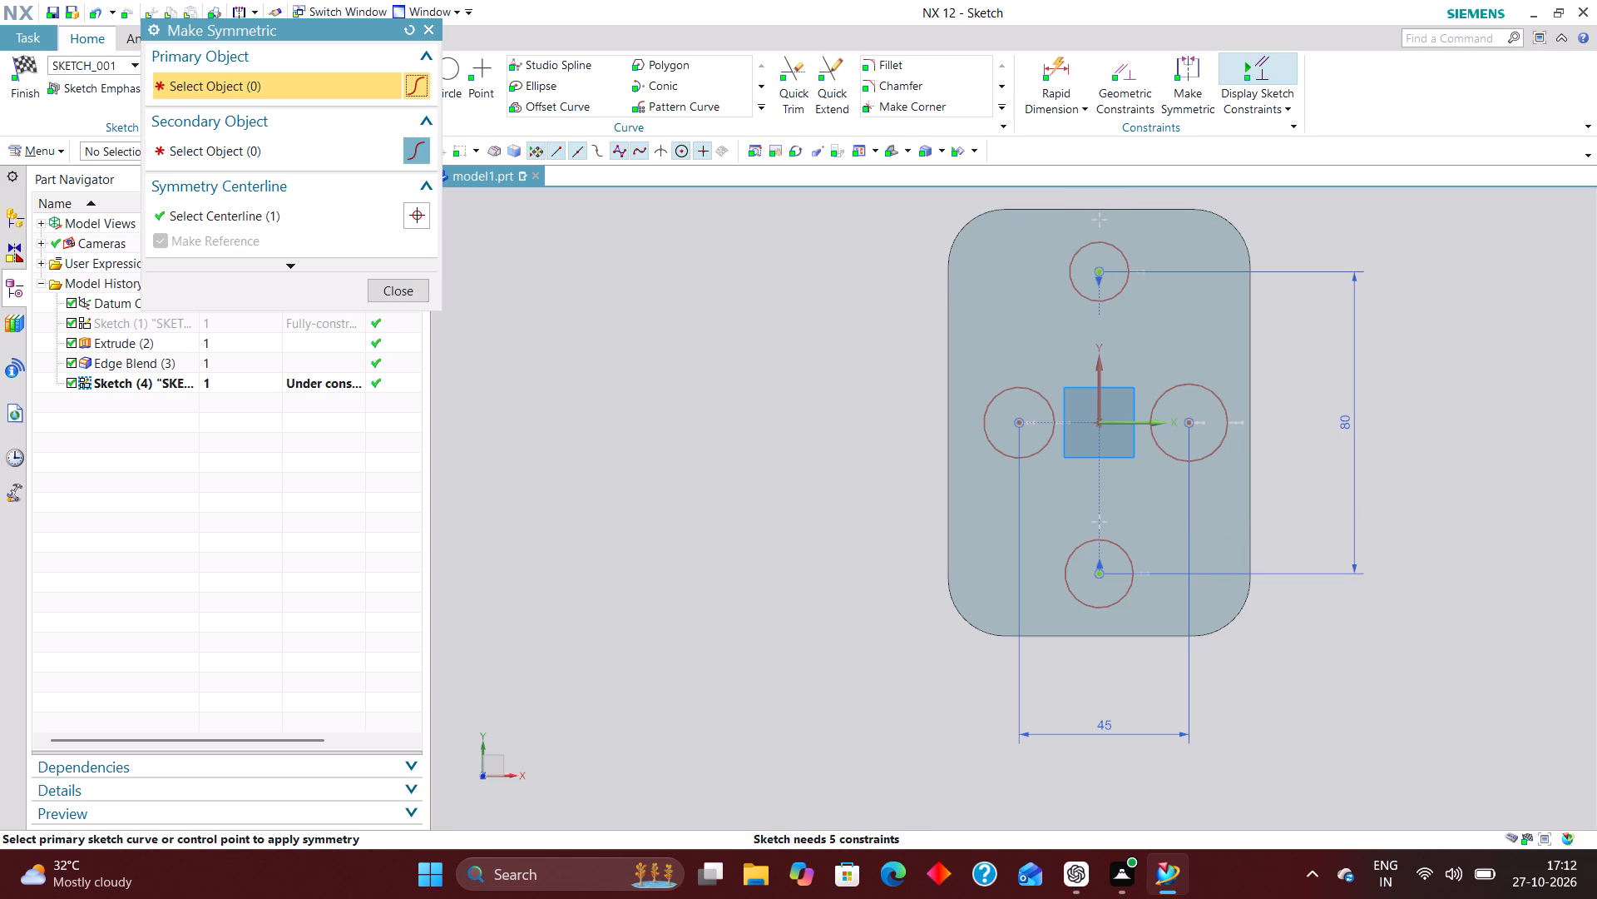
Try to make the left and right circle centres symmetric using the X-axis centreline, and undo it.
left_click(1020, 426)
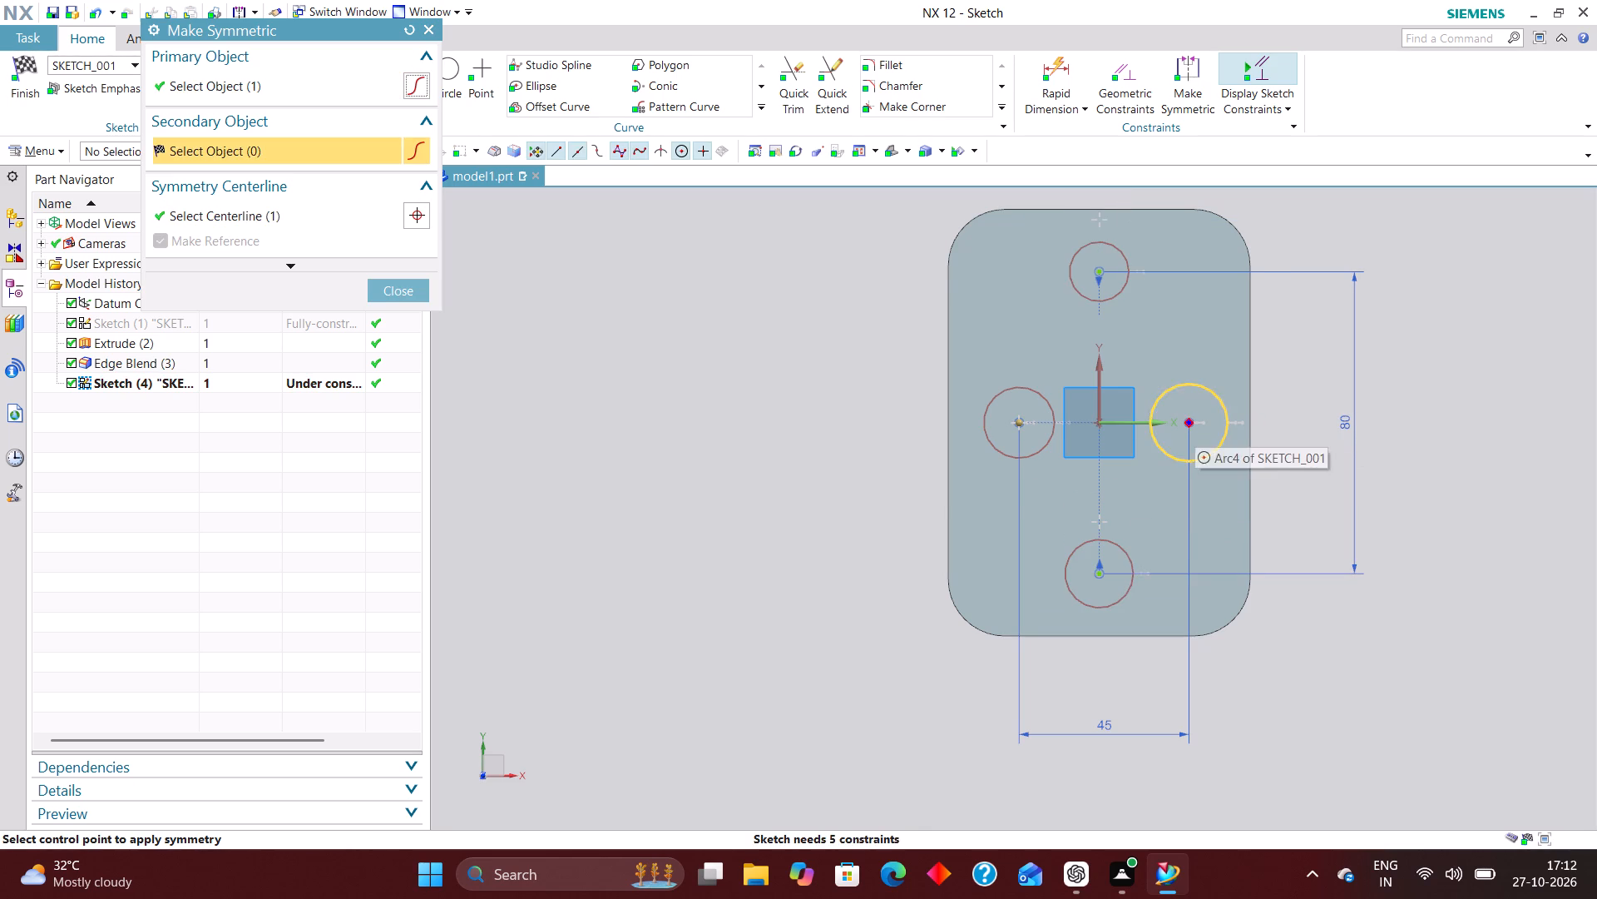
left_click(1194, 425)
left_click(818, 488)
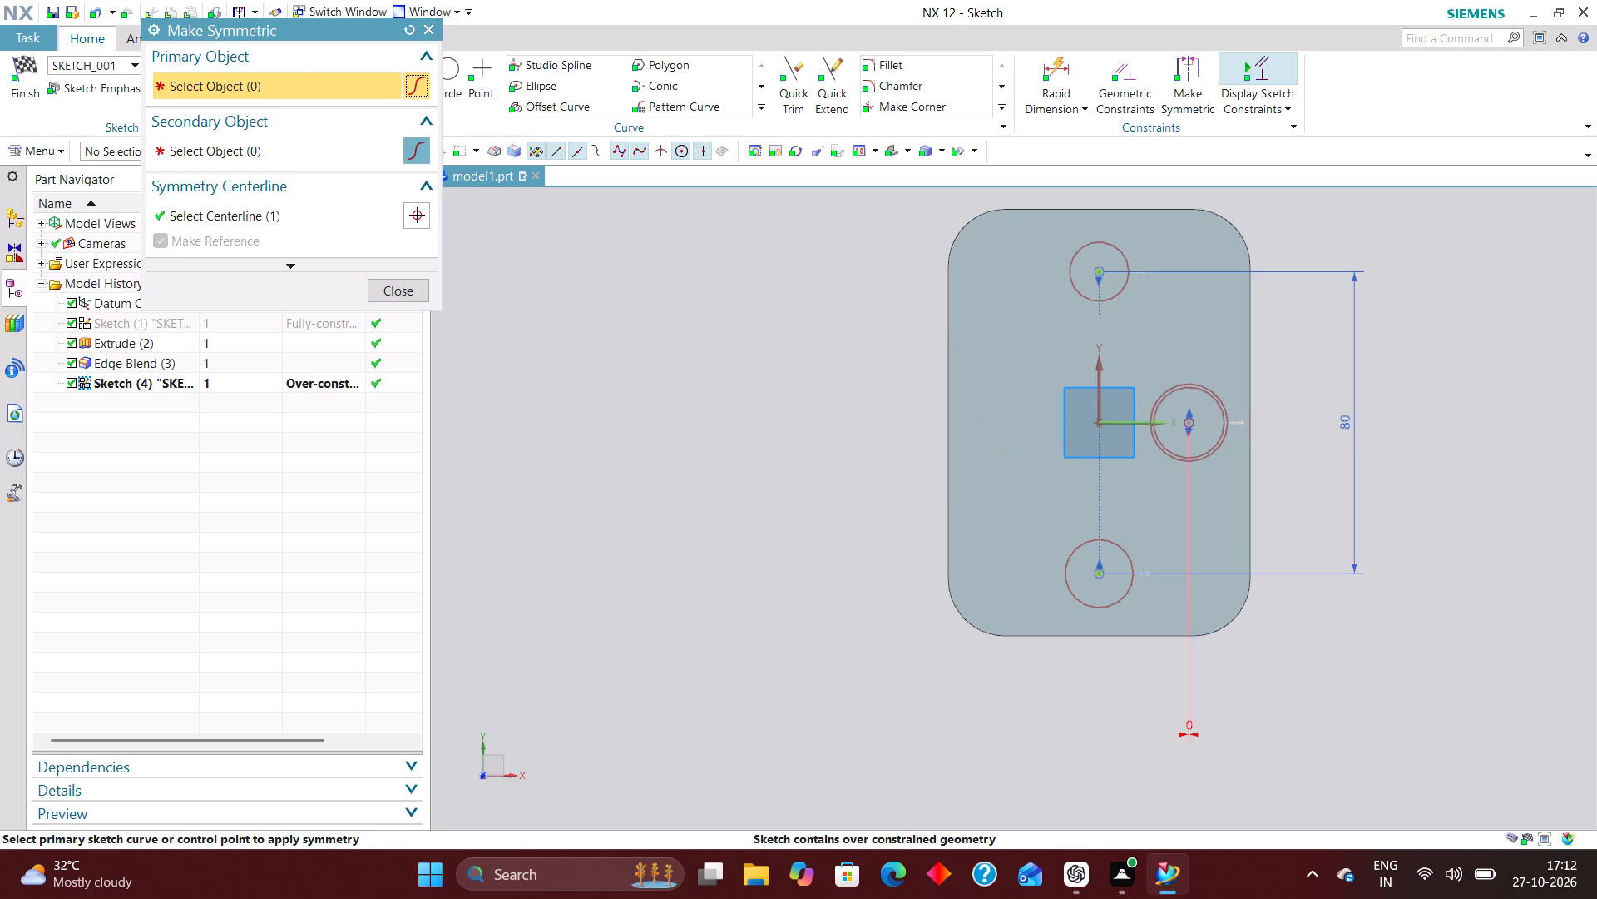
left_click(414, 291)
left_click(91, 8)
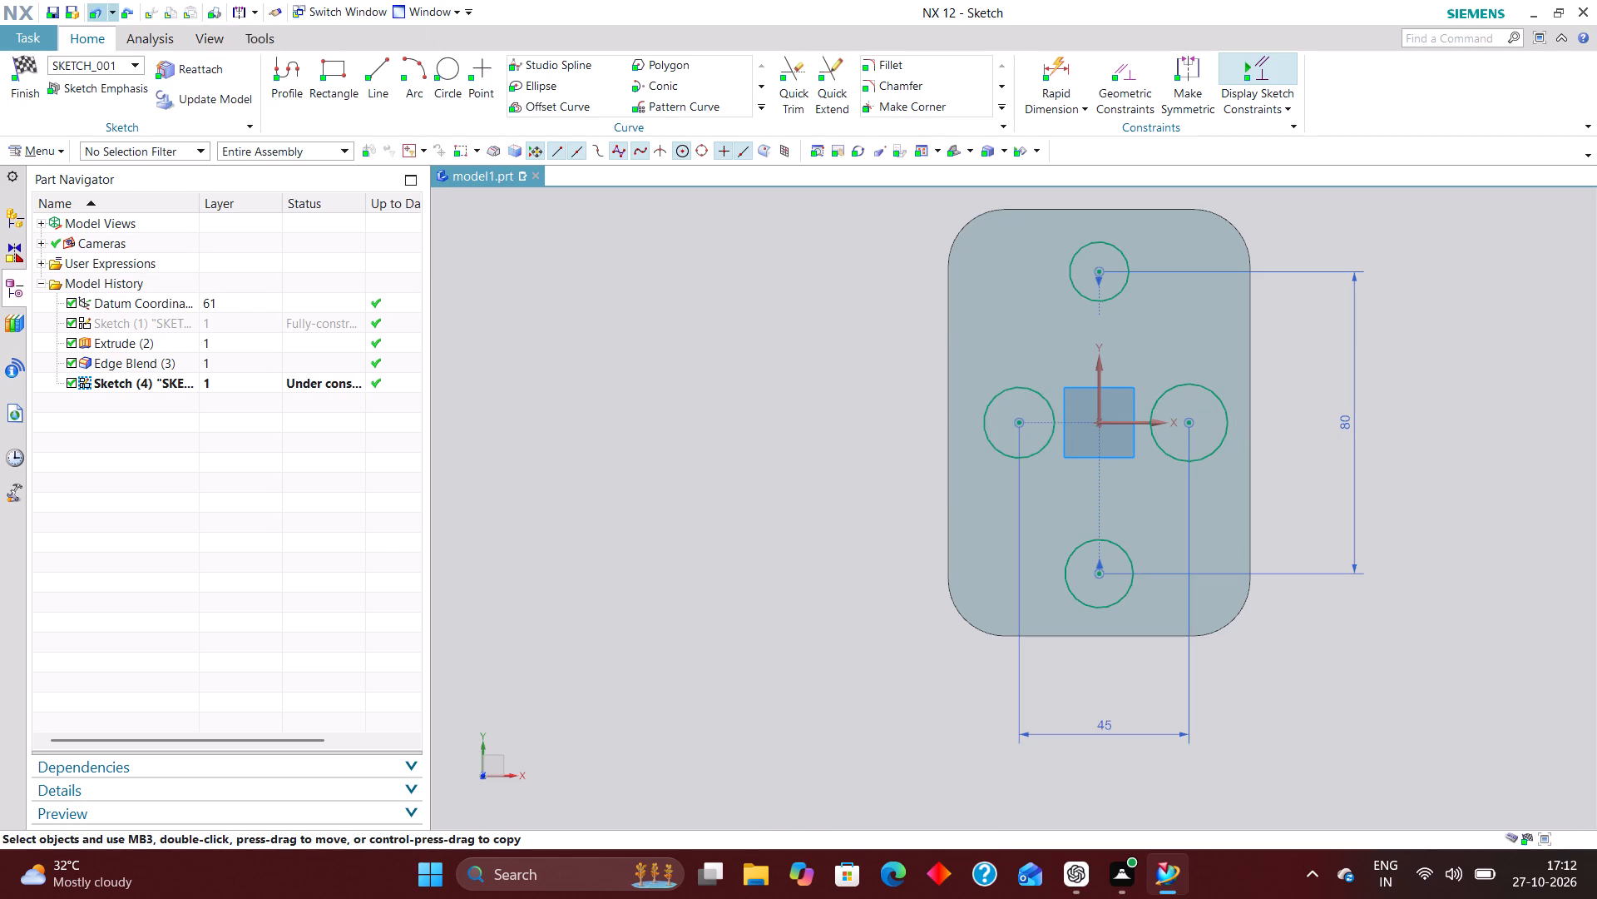
Make the left and right circle centres symmetric about the Y axis.
left_click(1189, 71)
left_click(1021, 424)
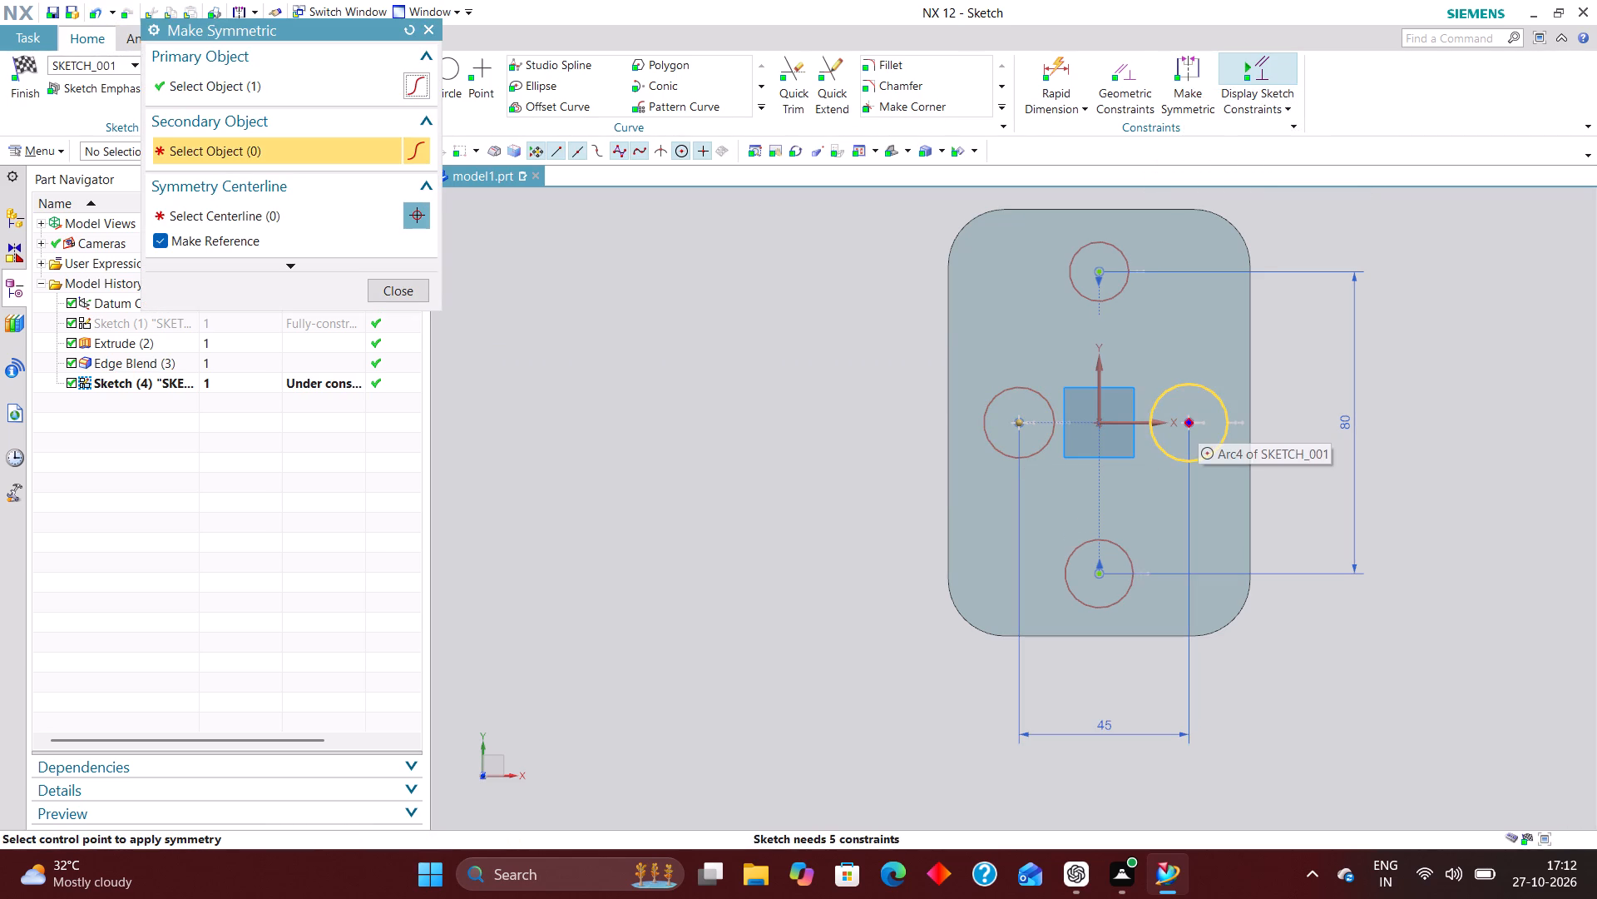
left_click(1191, 421)
left_click(1103, 385)
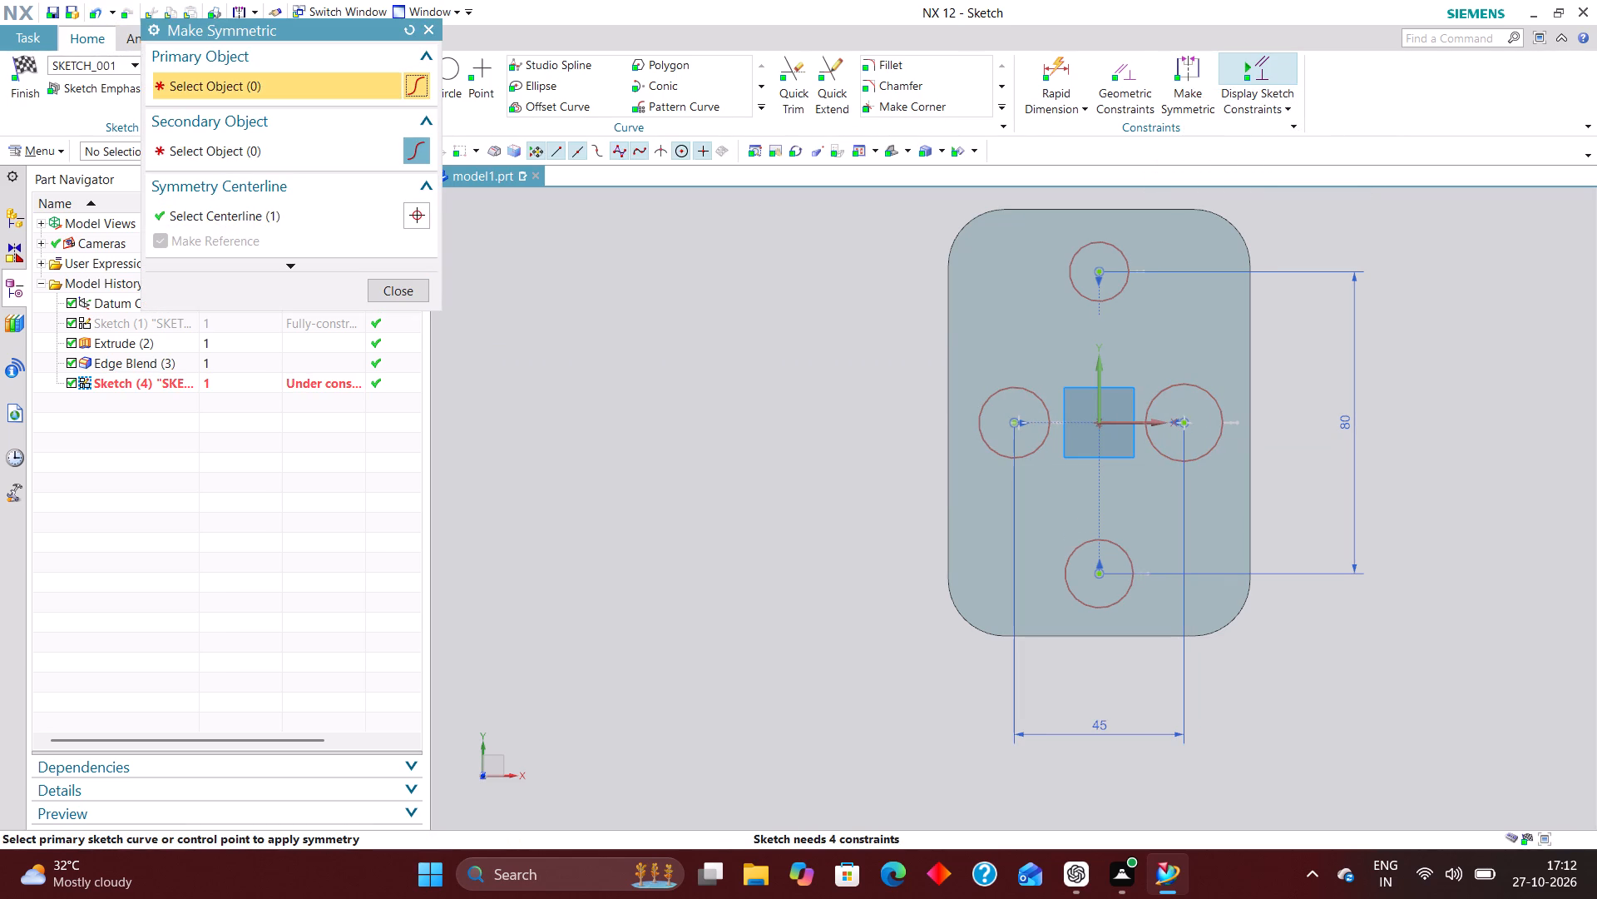
left_click(394, 291)
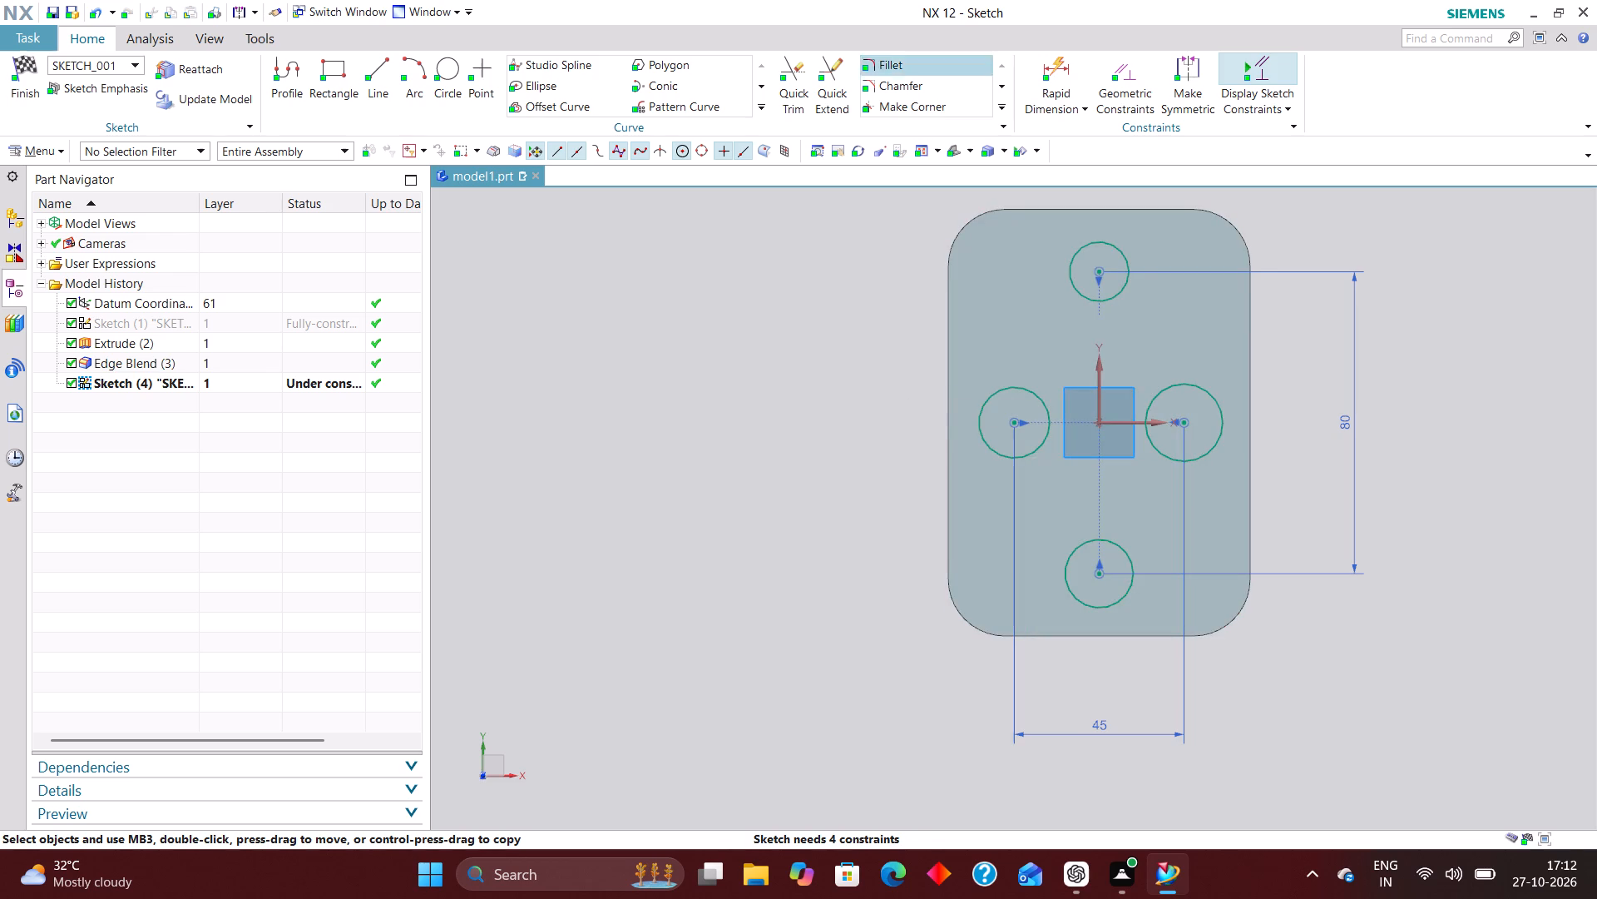
Add a radial dimension of 15 mm to the left circle.
left_click(1067, 74)
left_click(396, 268)
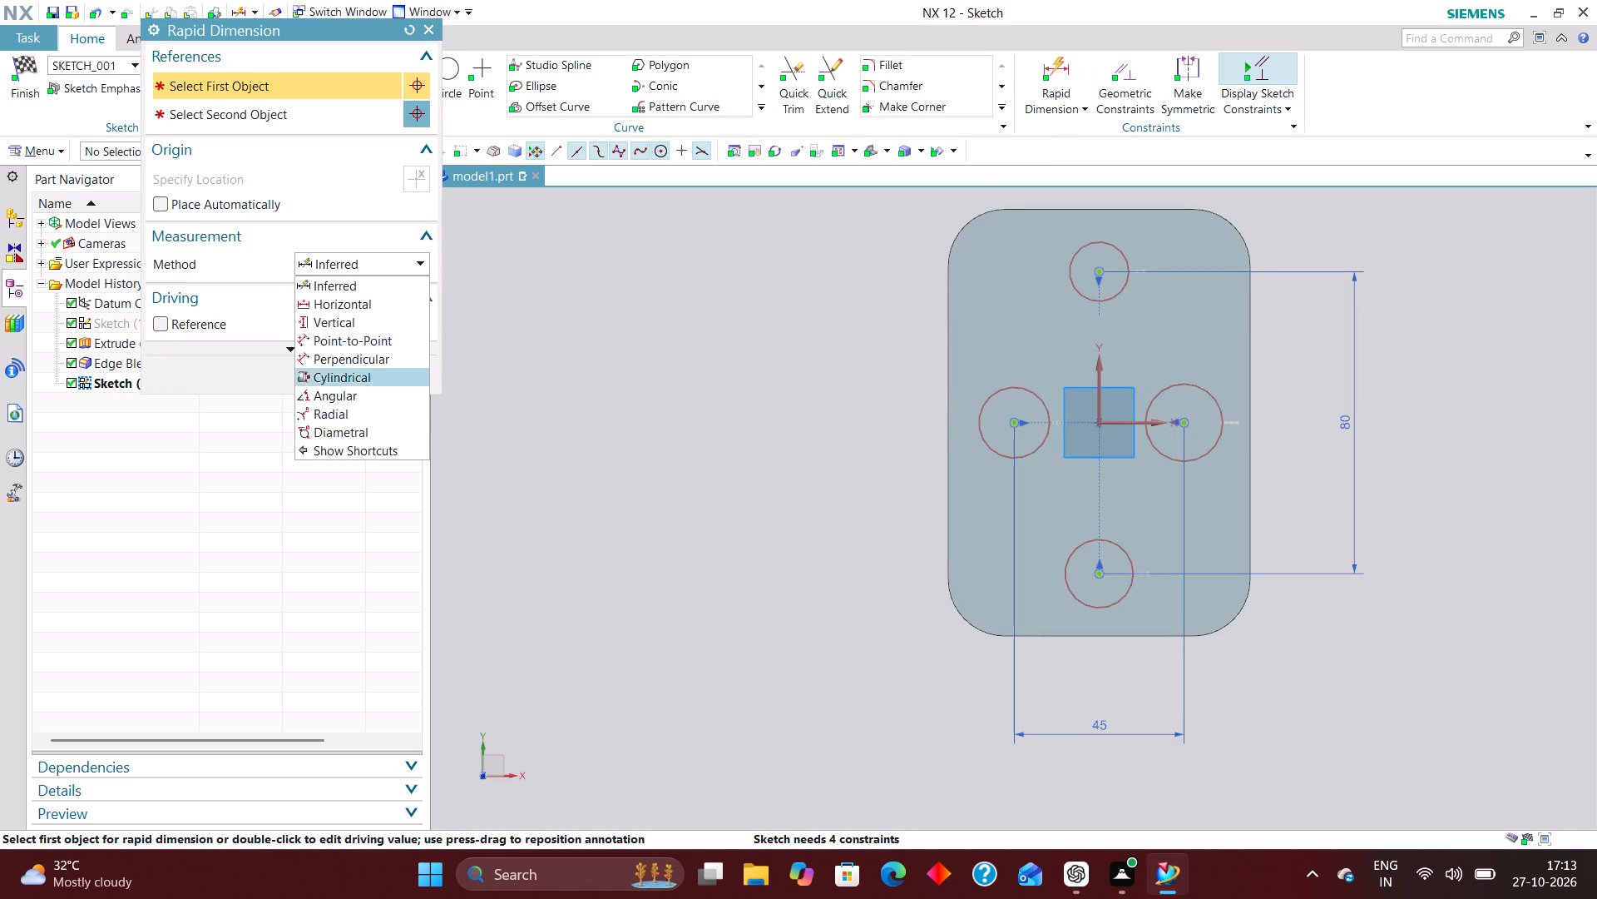
left_click(374, 412)
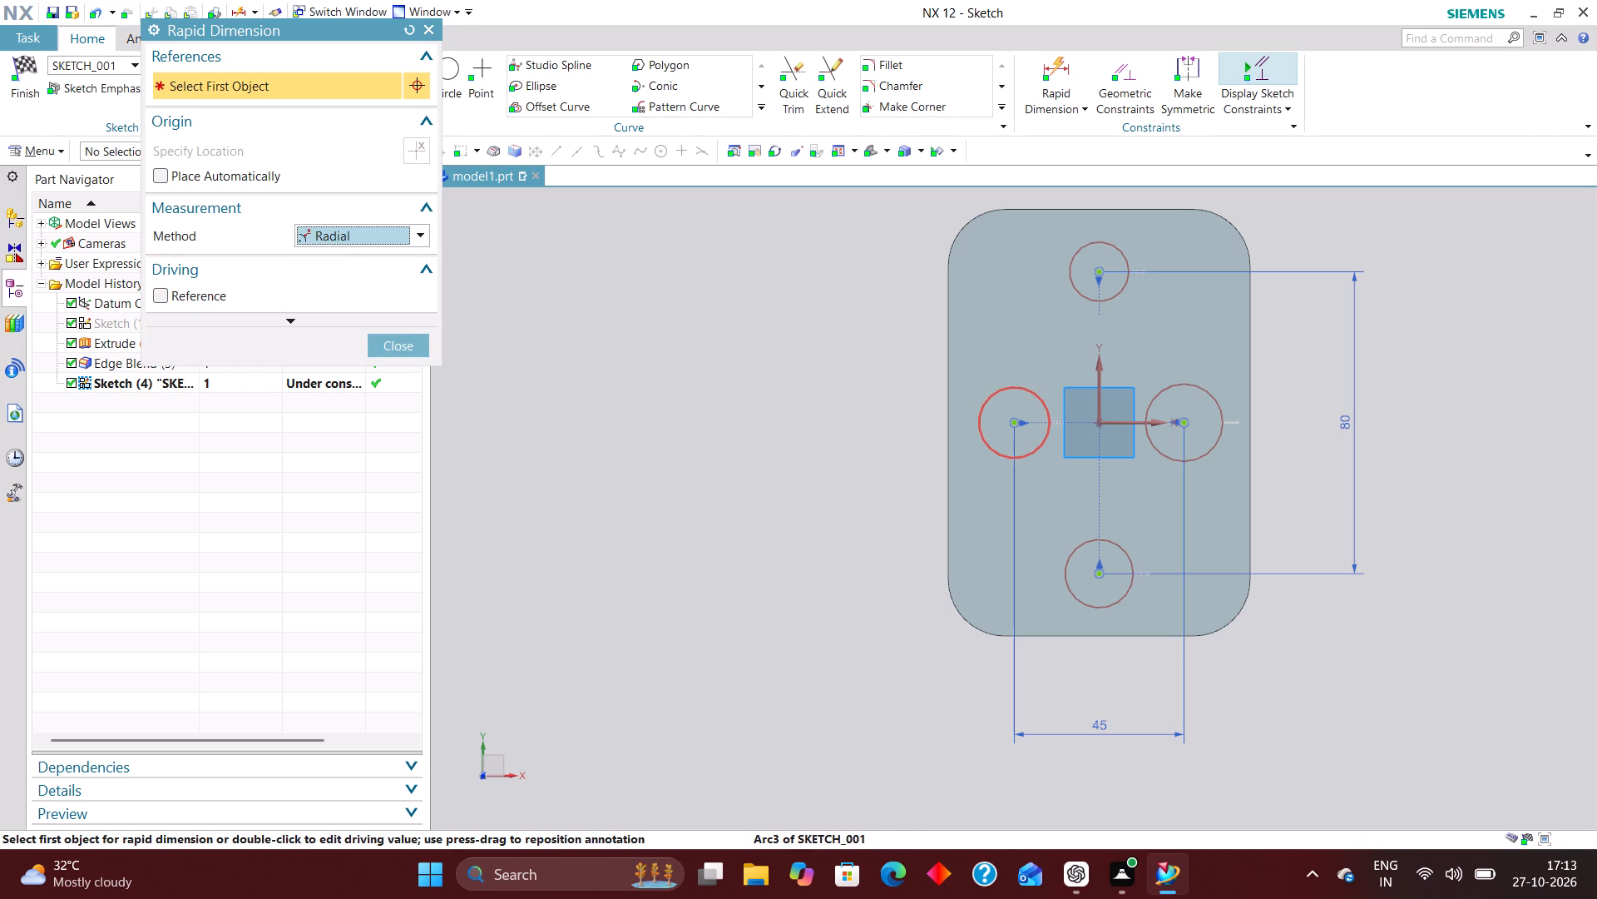
left_click(1021, 386)
left_click(833, 375)
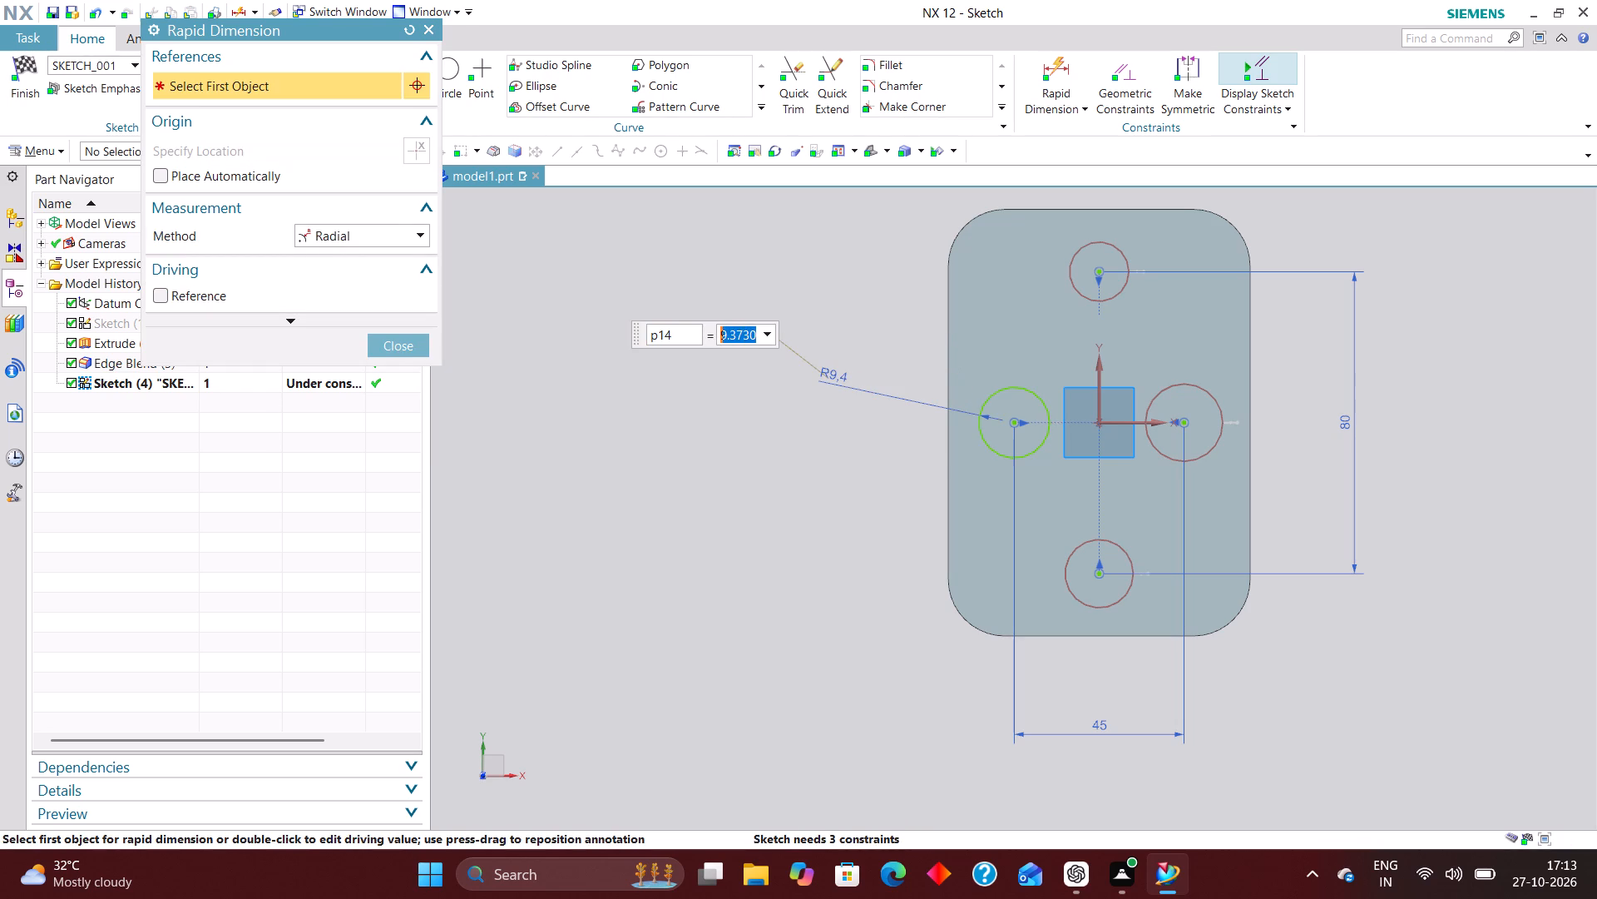
type("15")
key("Return")
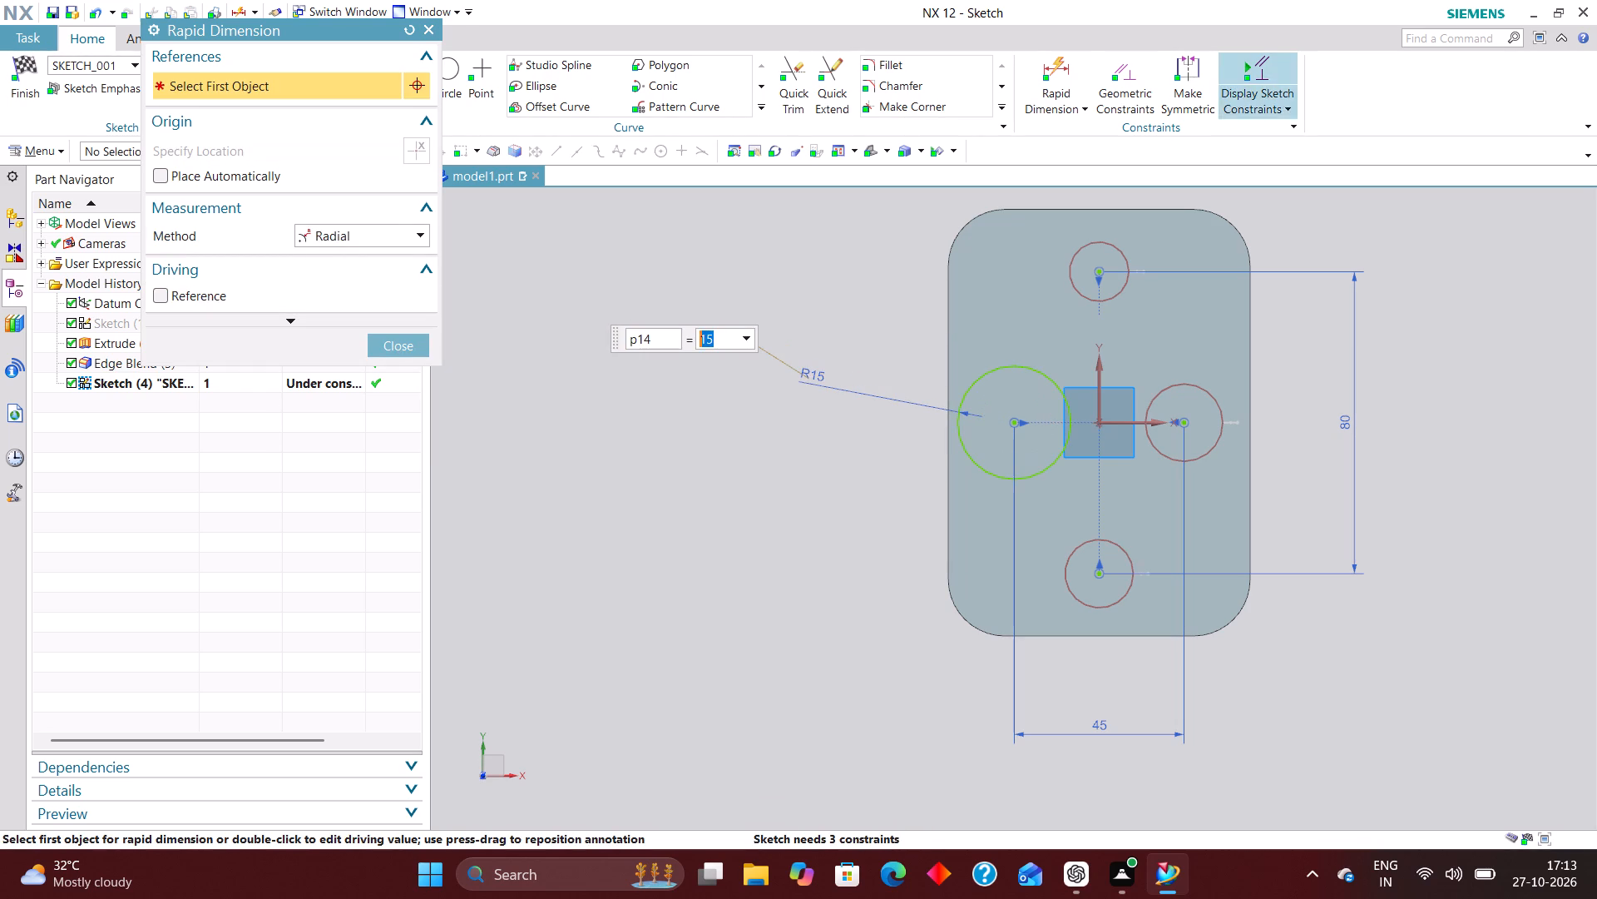
Apply equal-radius constraints linking the left, upper, right and lower circles.
left_click(1119, 75)
left_click(337, 122)
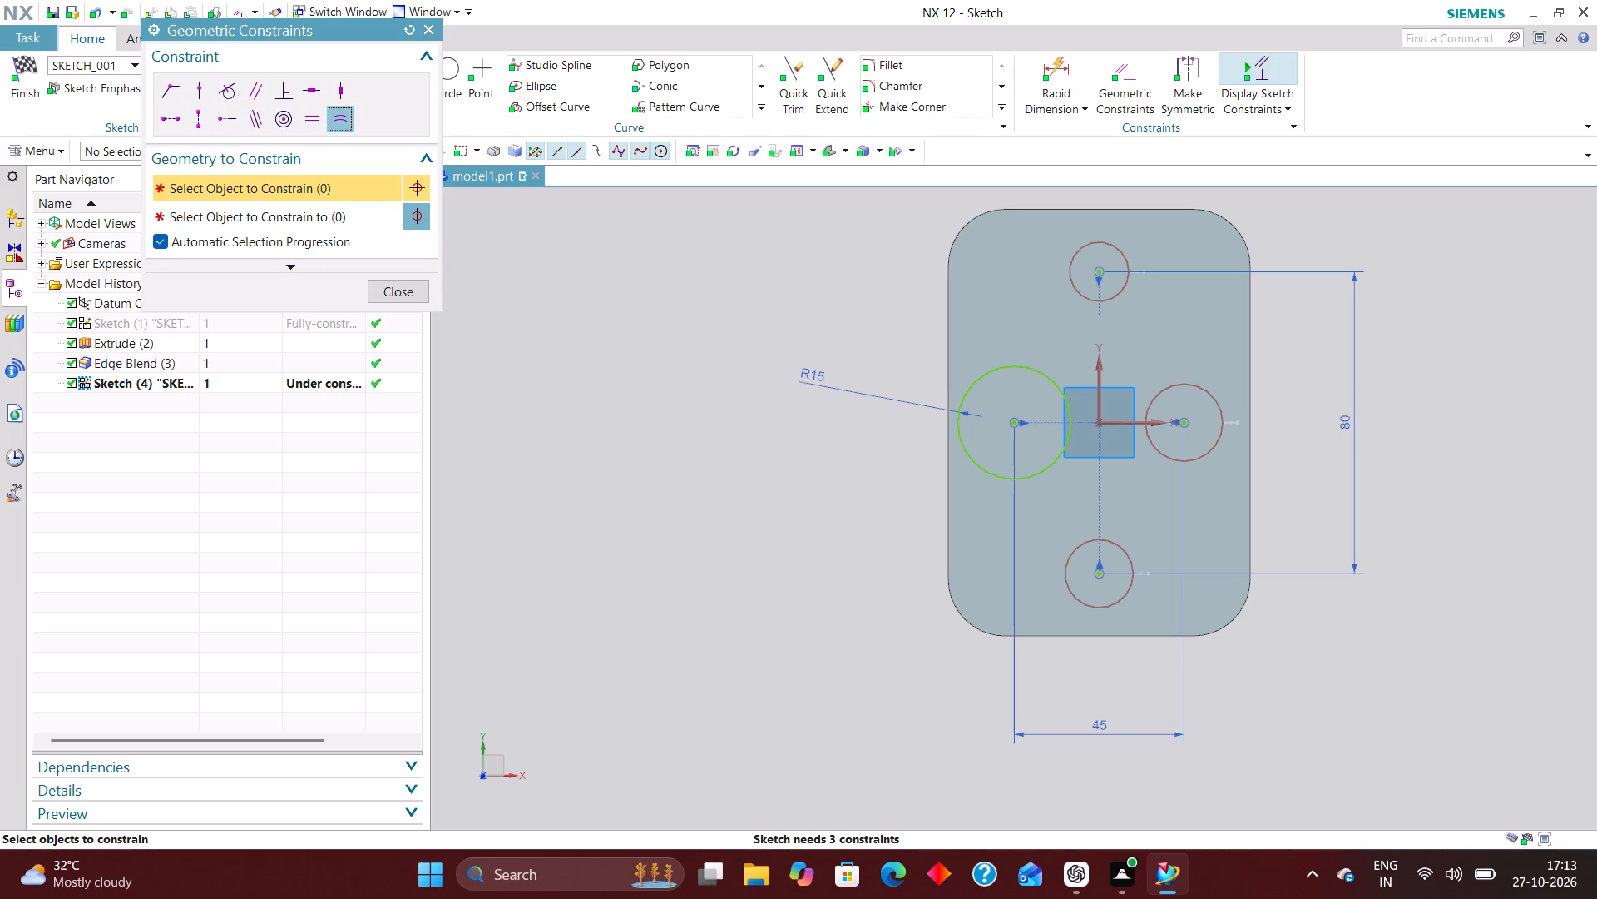
left_click(998, 372)
left_click(1089, 297)
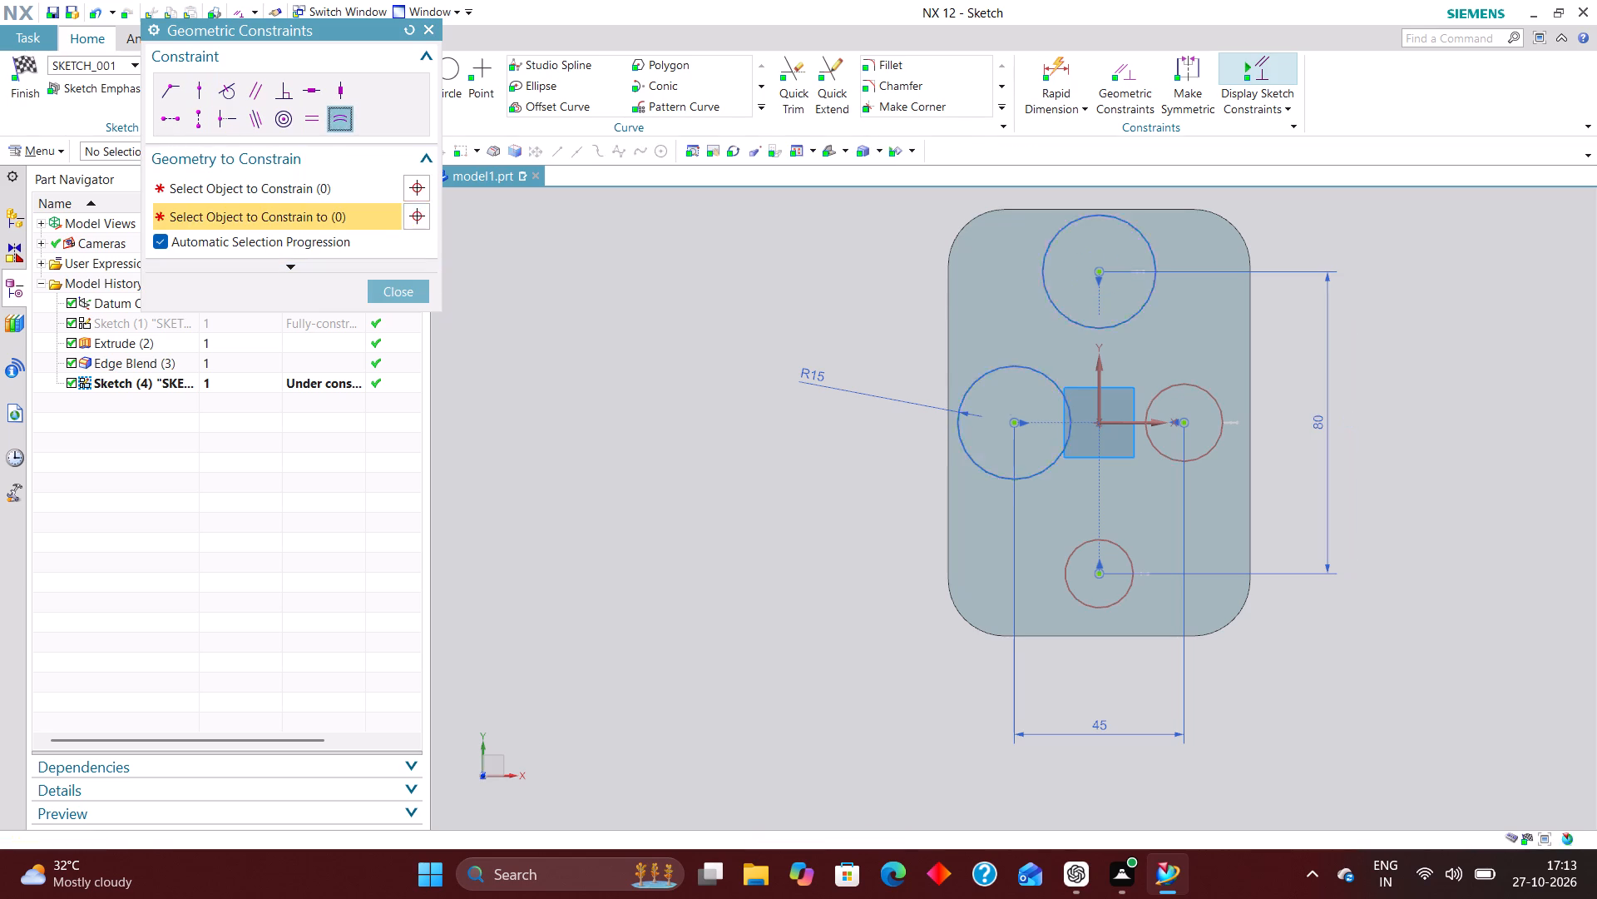
left_click(1128, 314)
left_click(1208, 390)
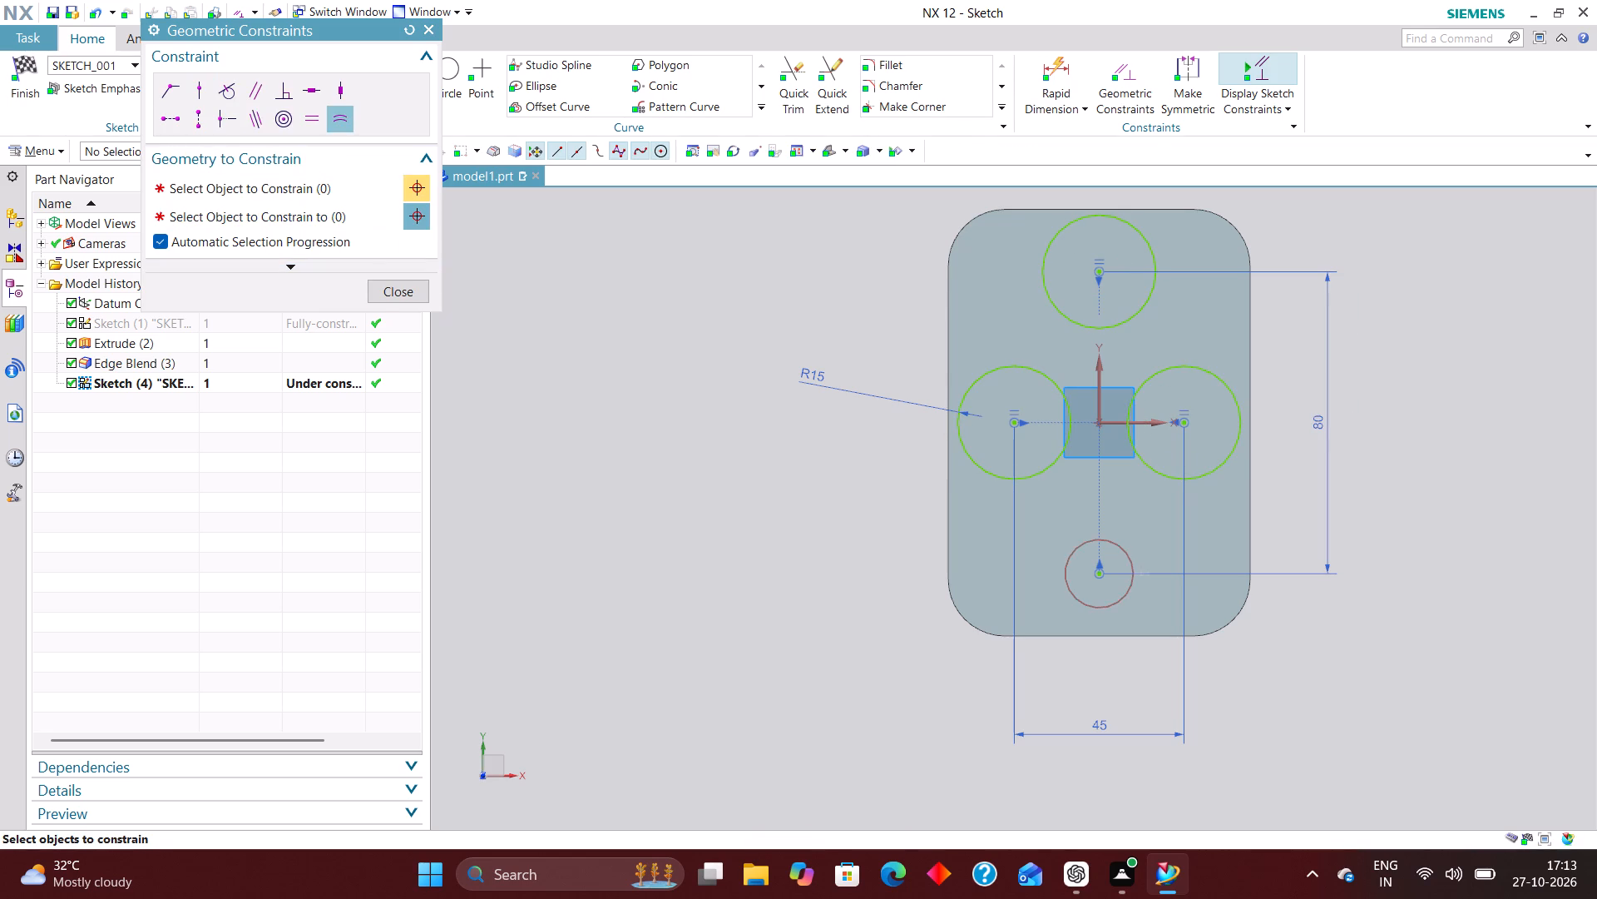
left_click(1221, 465)
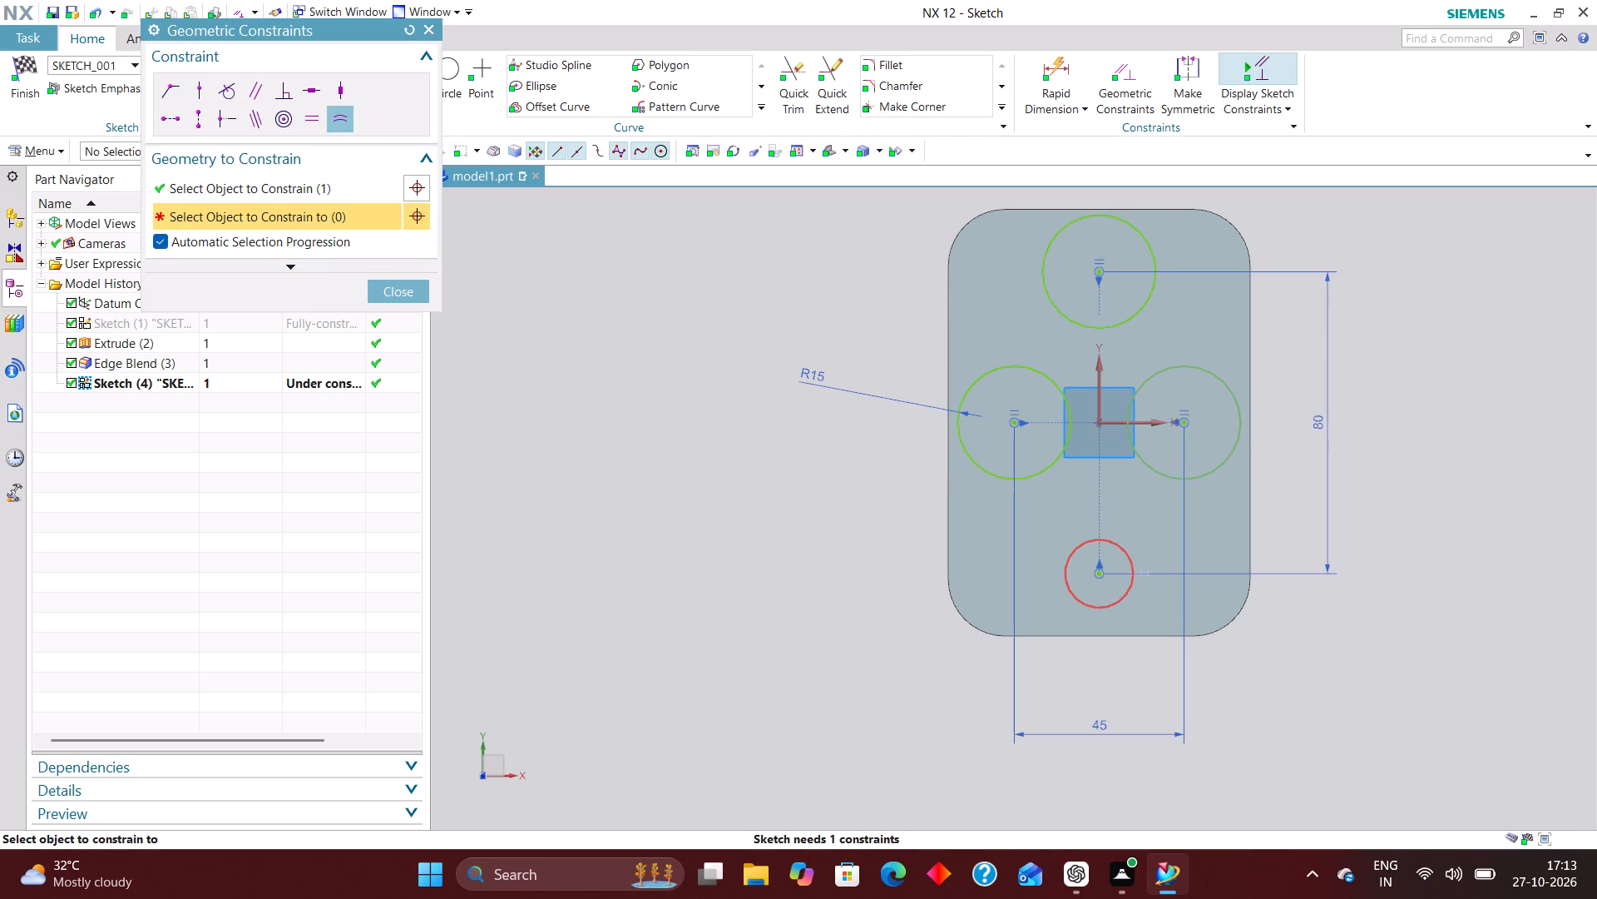
left_click(1111, 542)
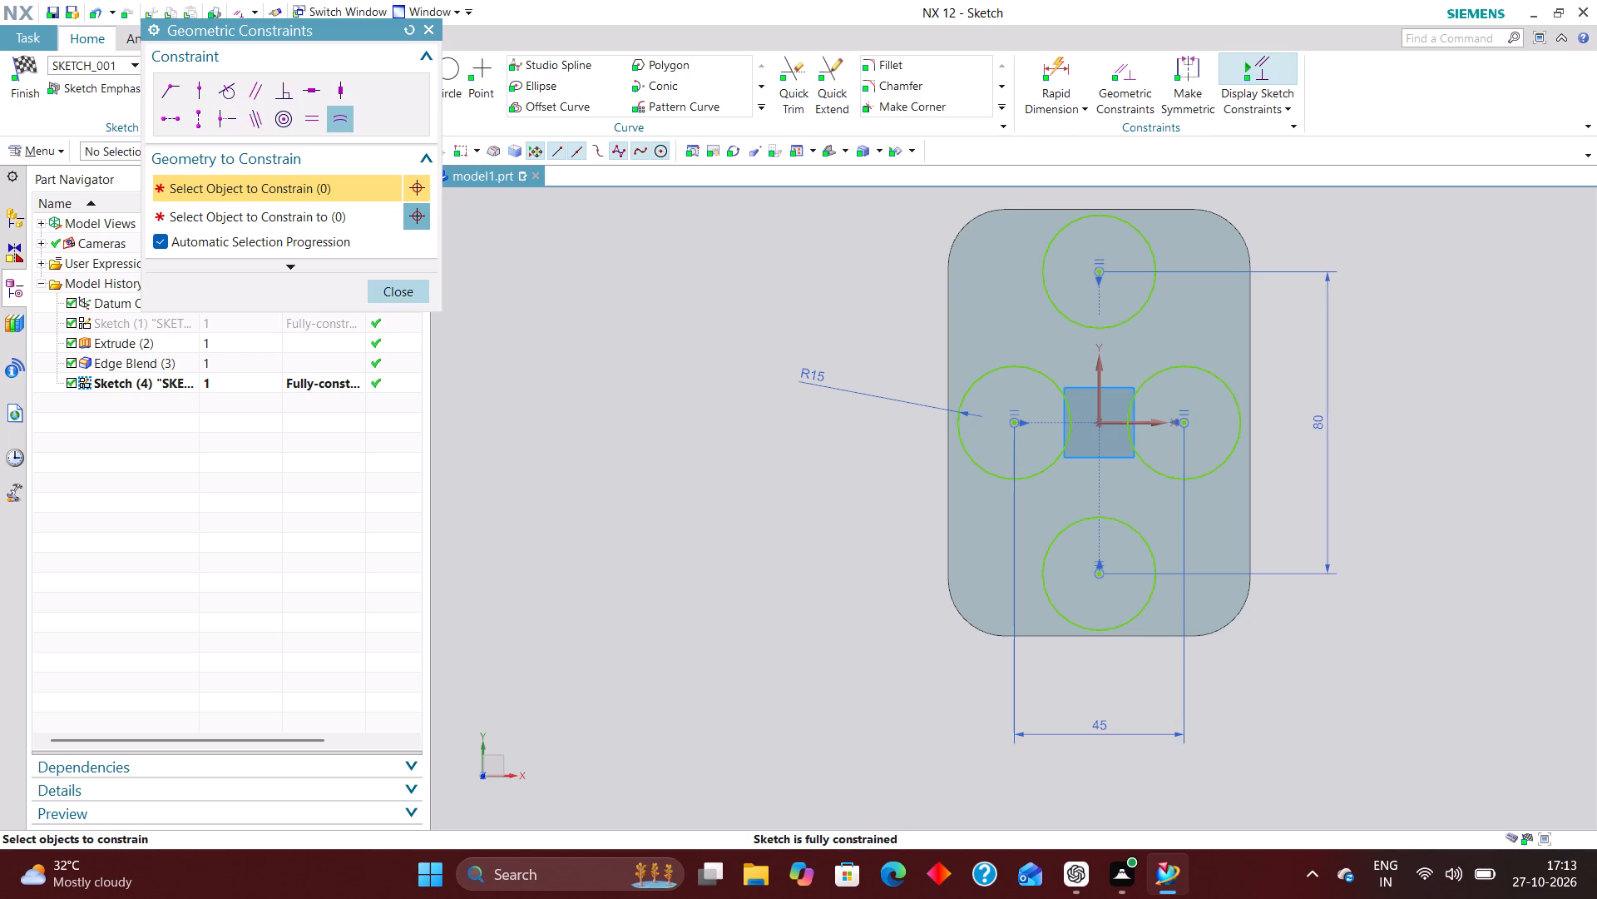
left_click(412, 295)
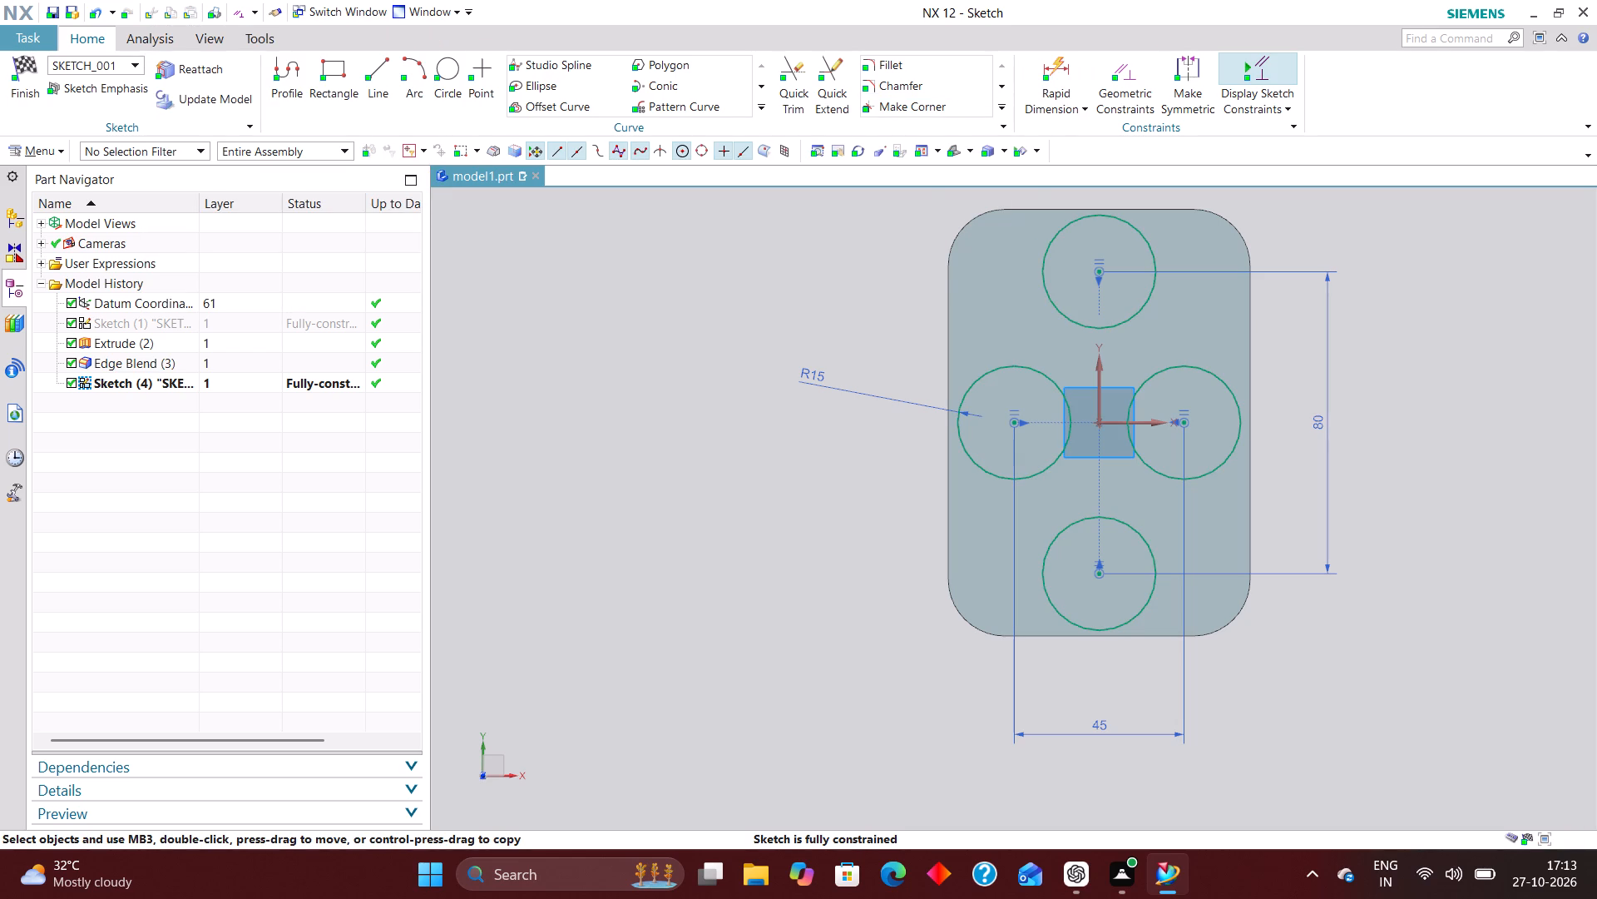
Add a 15 mm radius fillet between the left and lower circles, using the complementary solution that curves inward between them.
left_click(907, 62)
scroll(994, 523, "up", 3)
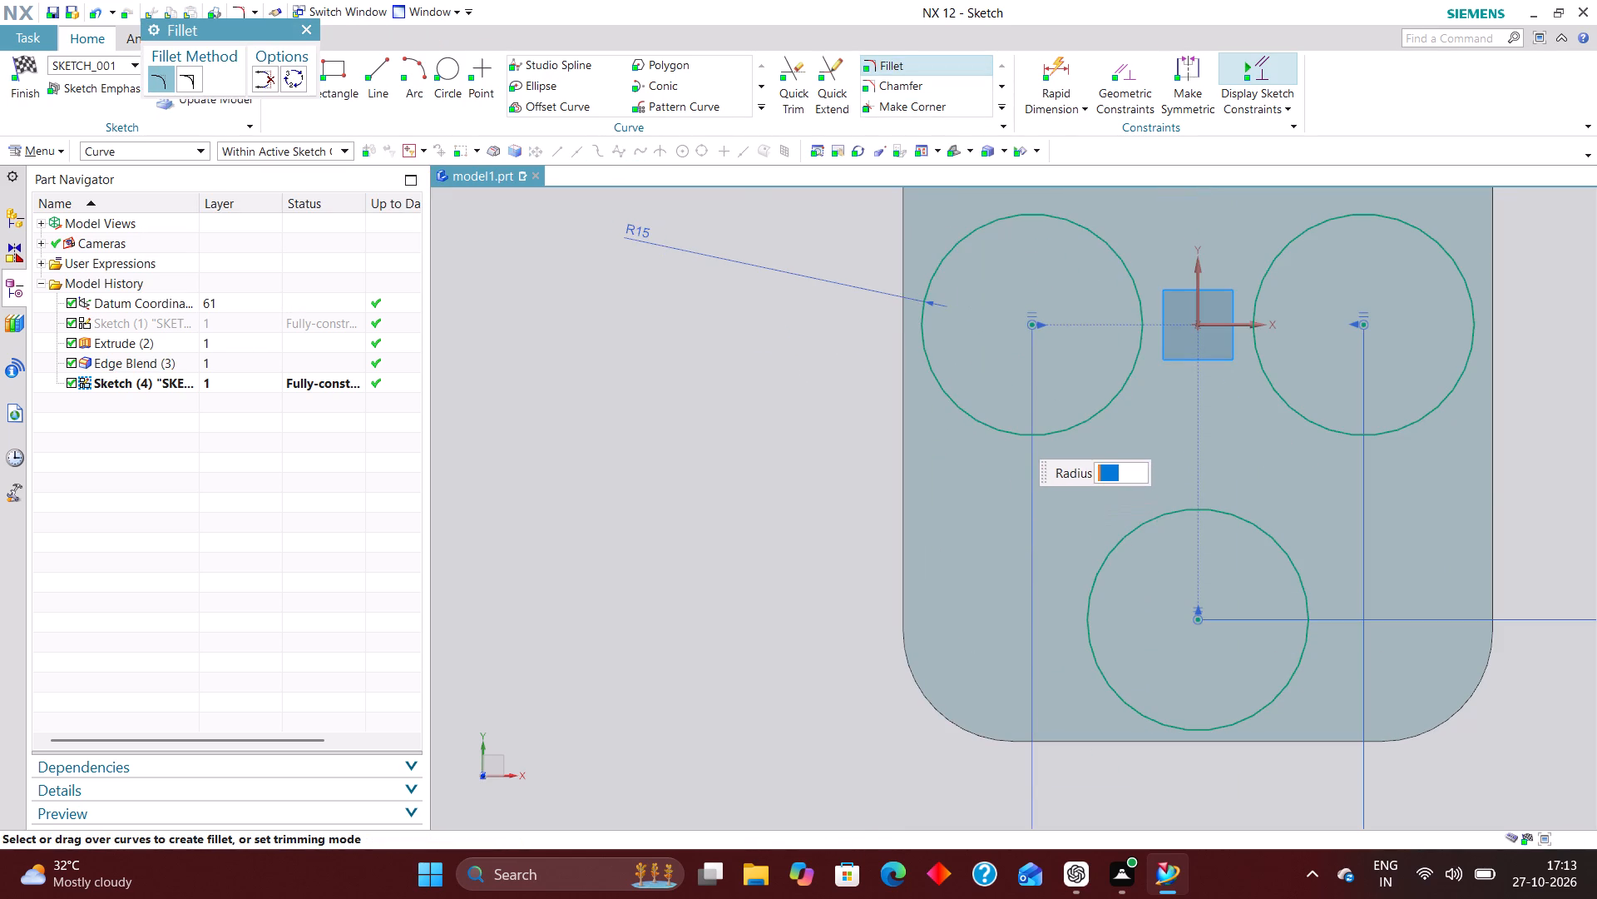
left_click(1011, 431)
left_click(1101, 565)
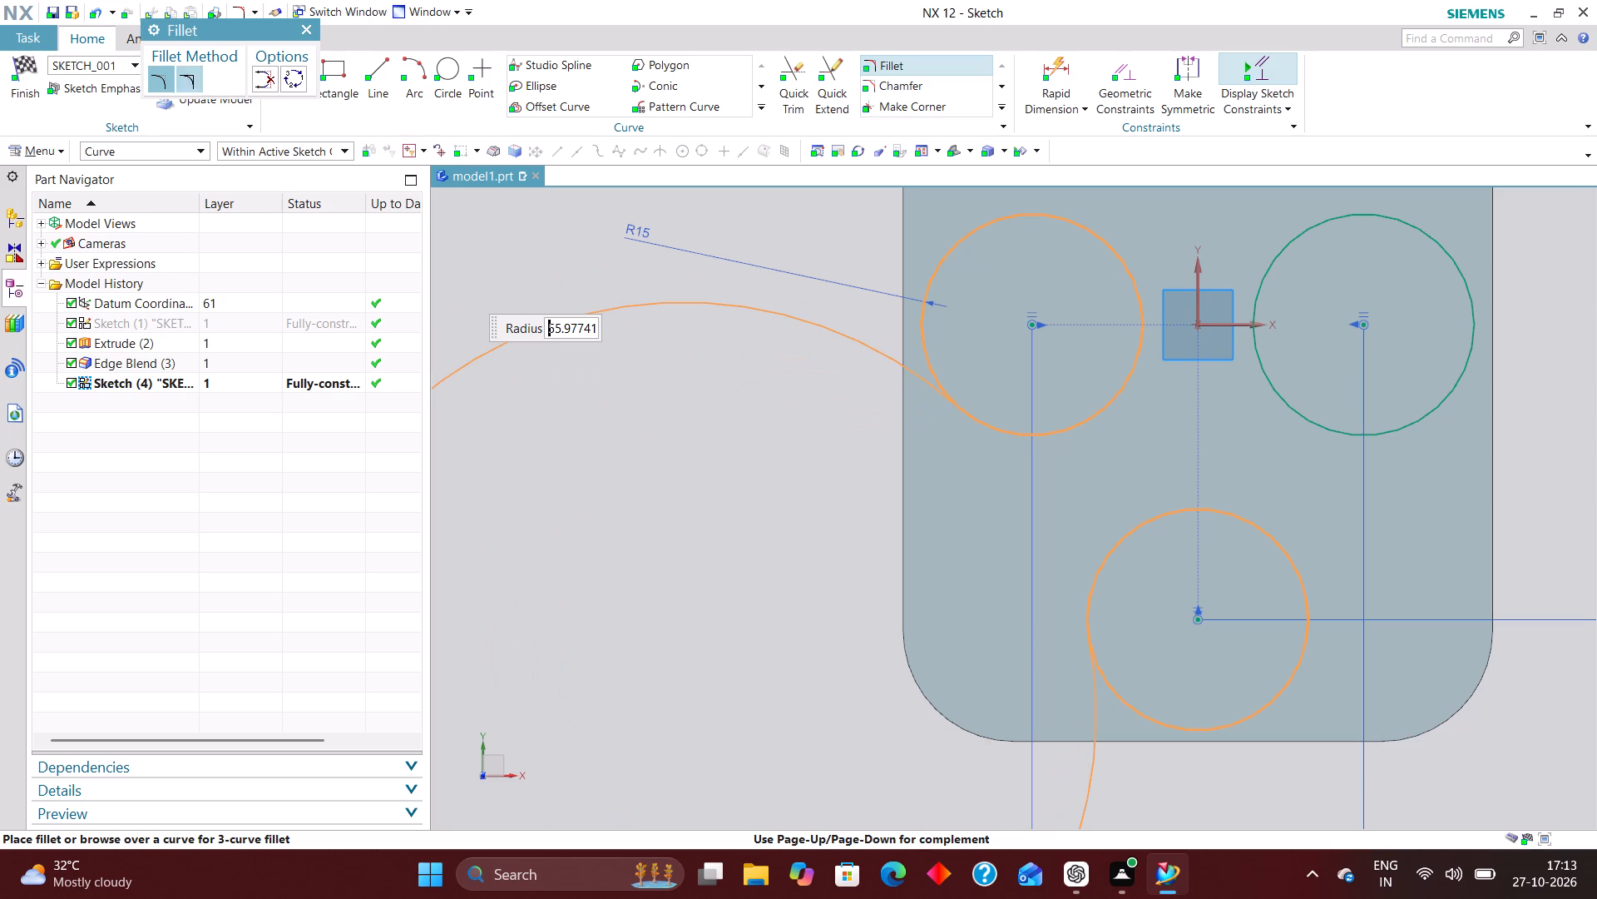
left_click_drag(246, 22, 257, 136)
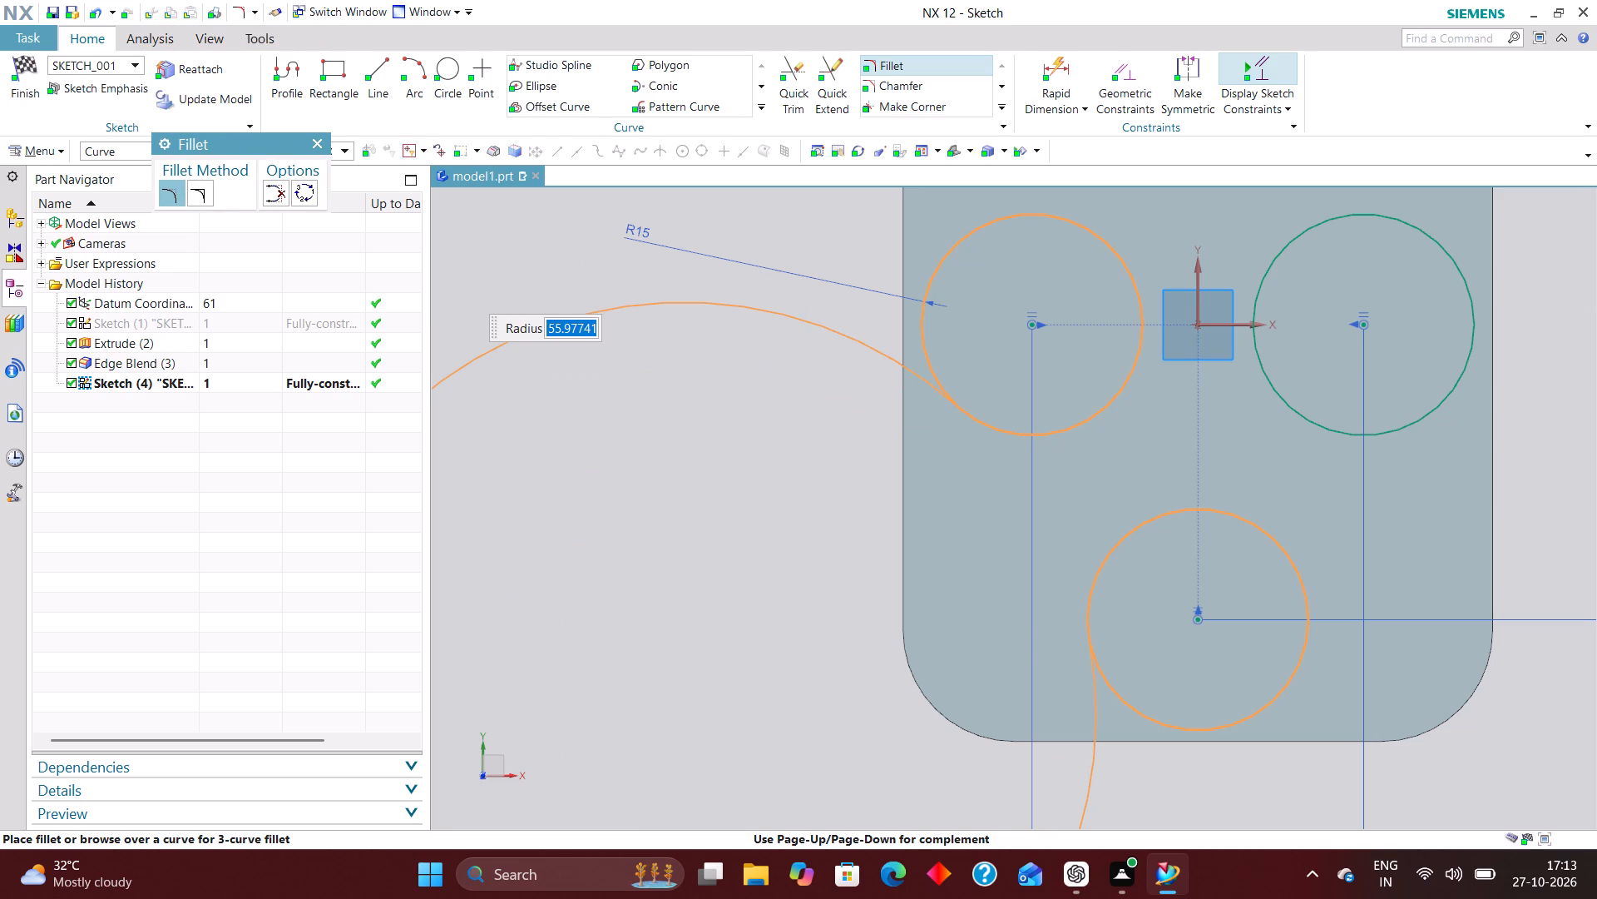
left_click(200, 191)
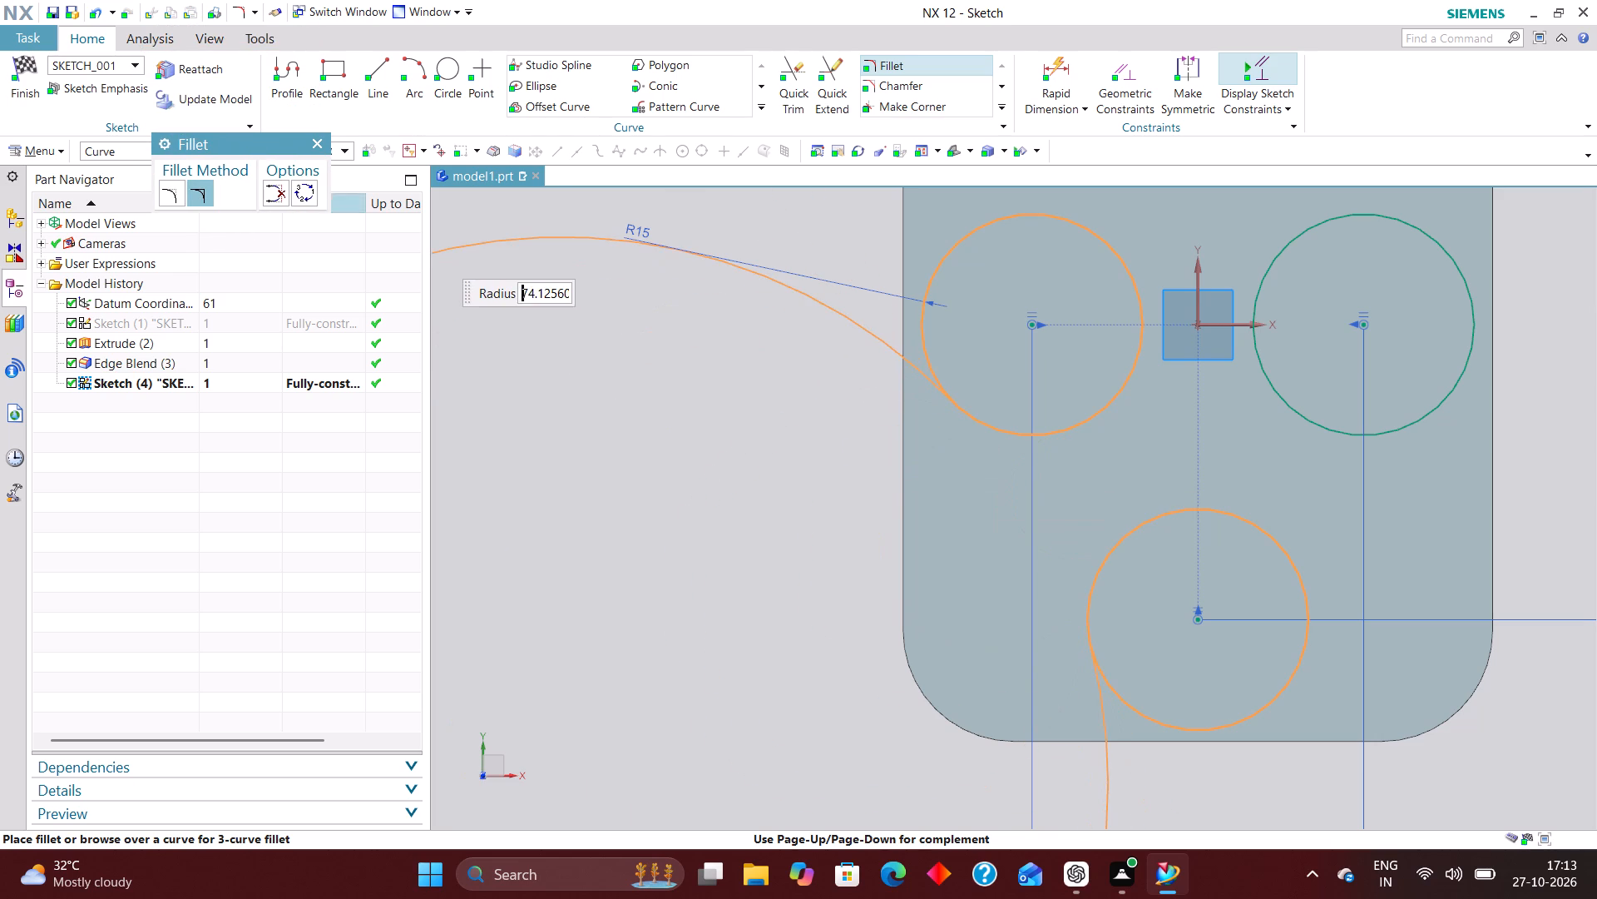
left_click(302, 196)
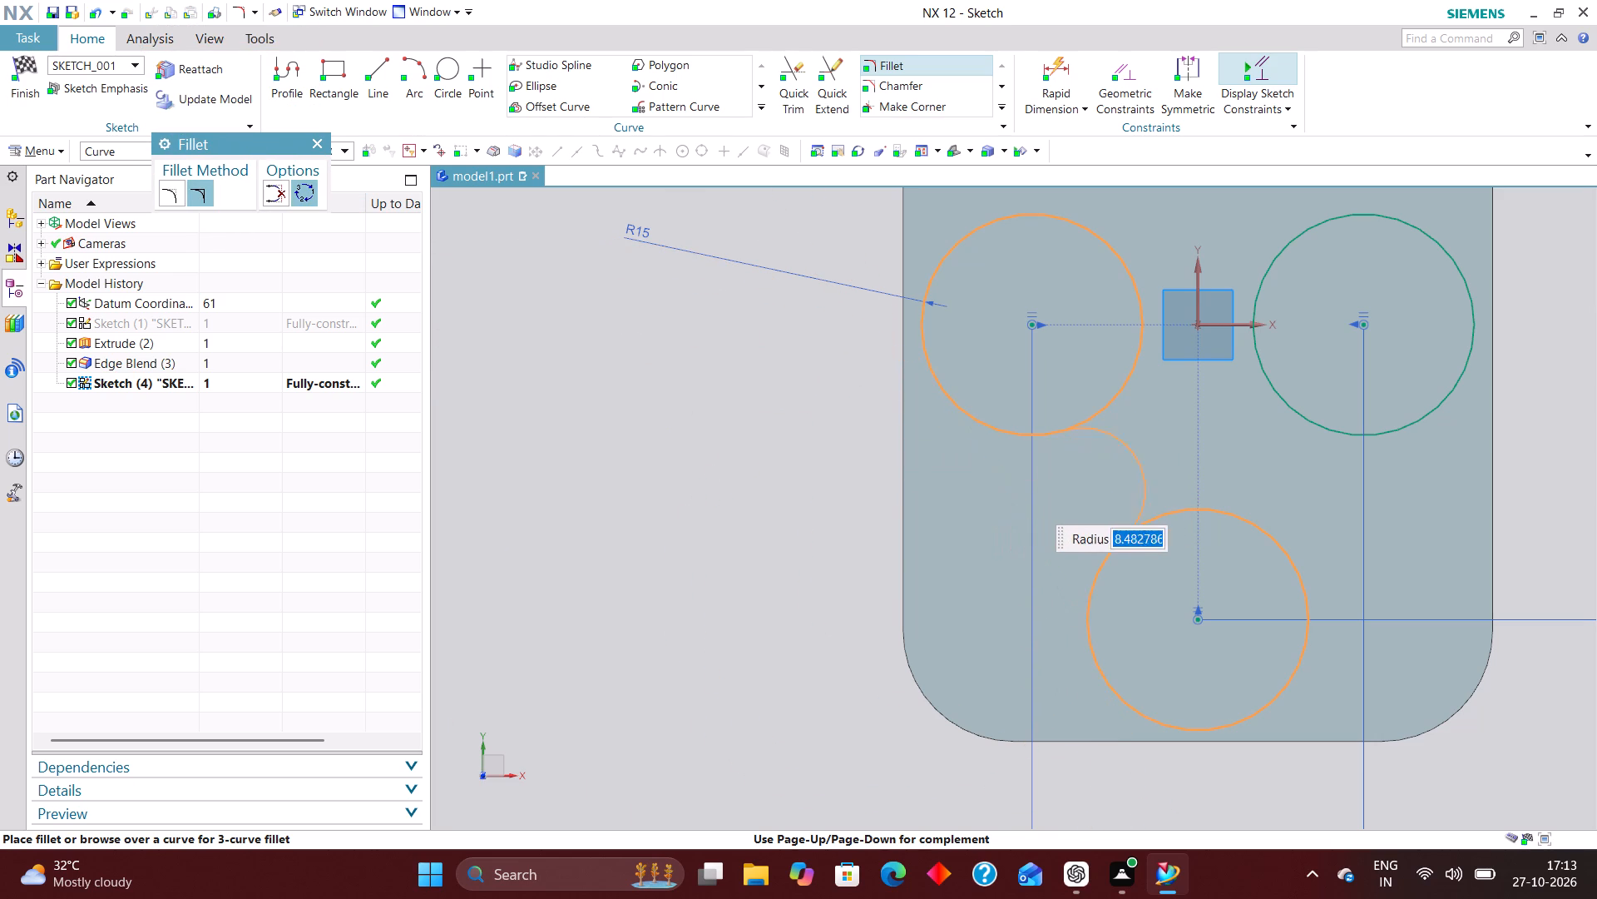
left_click(172, 194)
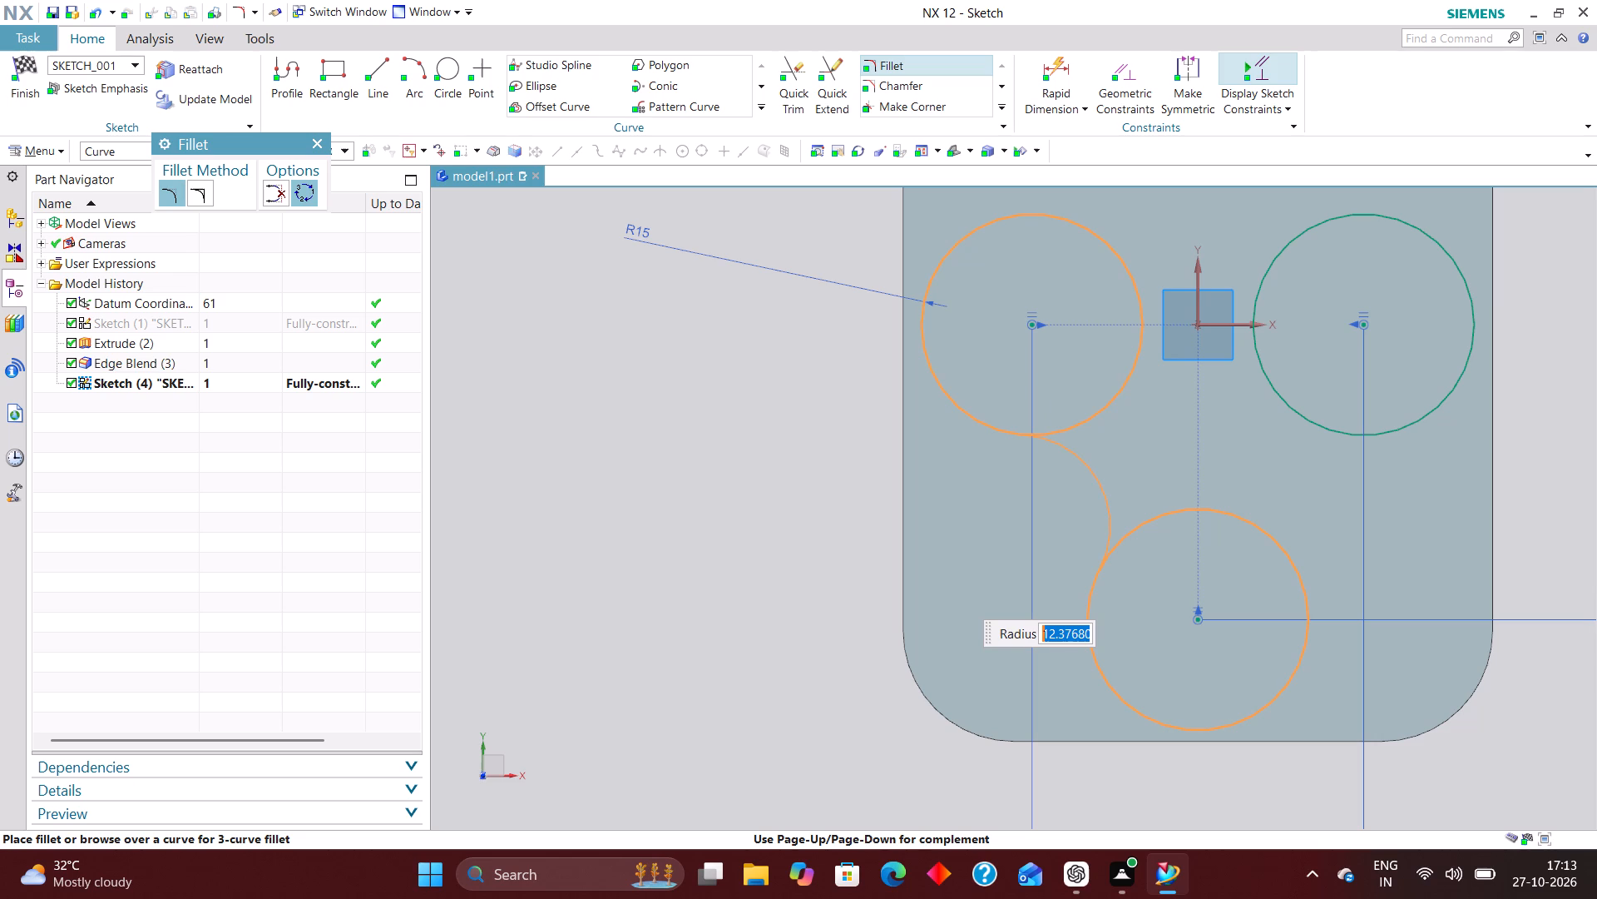
type("15")
key("Return")
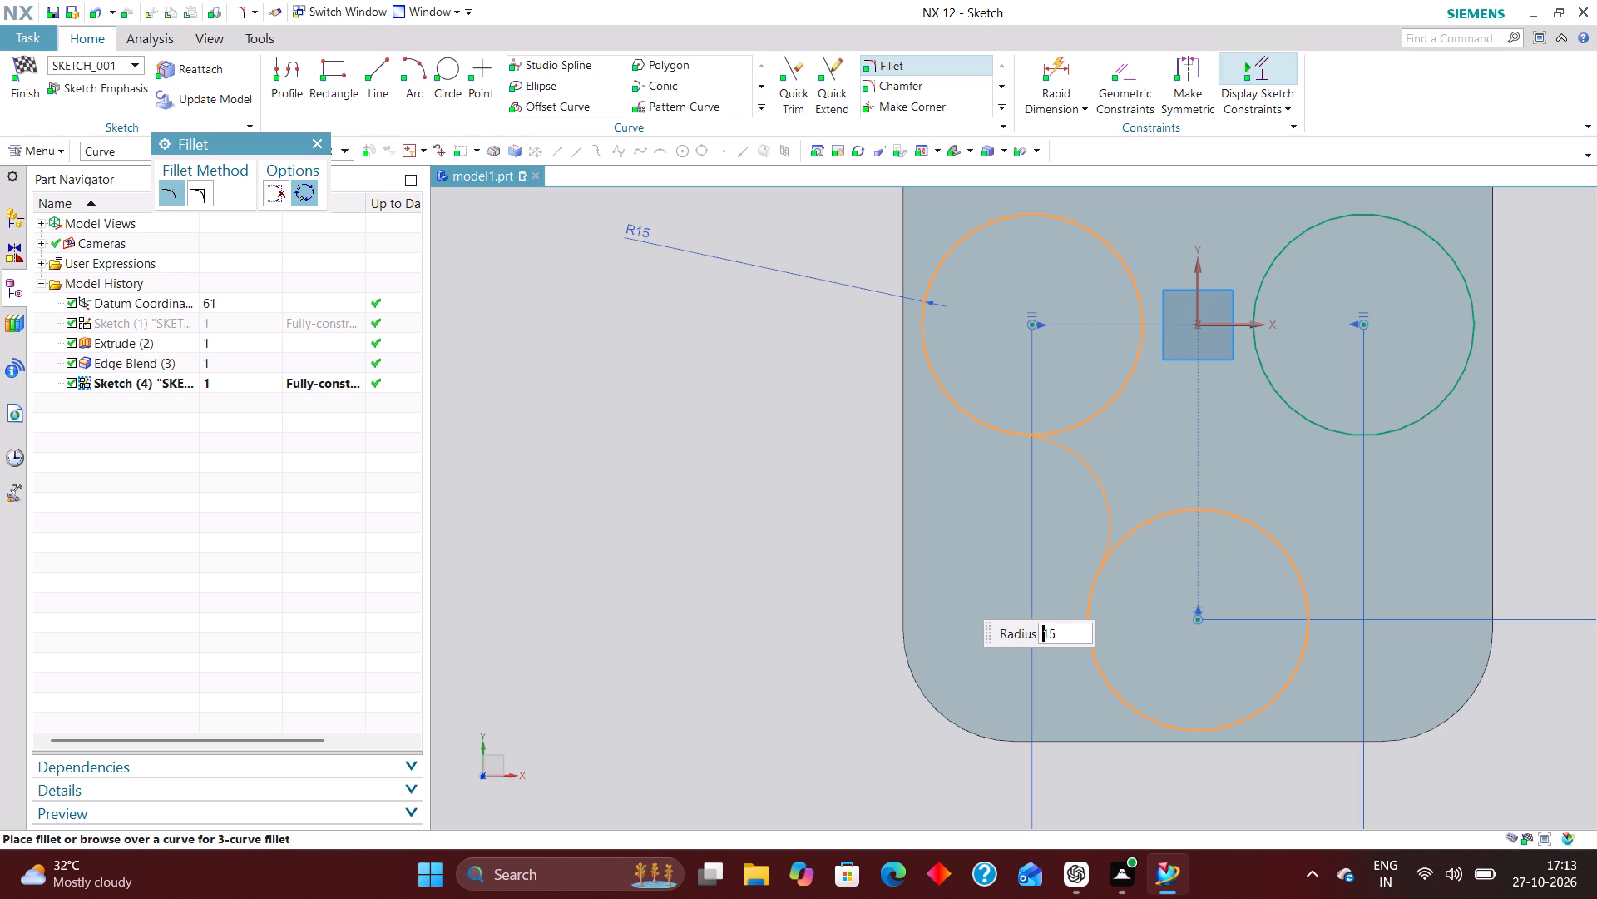
Add a 15 mm radius fillet between the left and upper circles, curving inward between them.
scroll(912, 604, "down", 3)
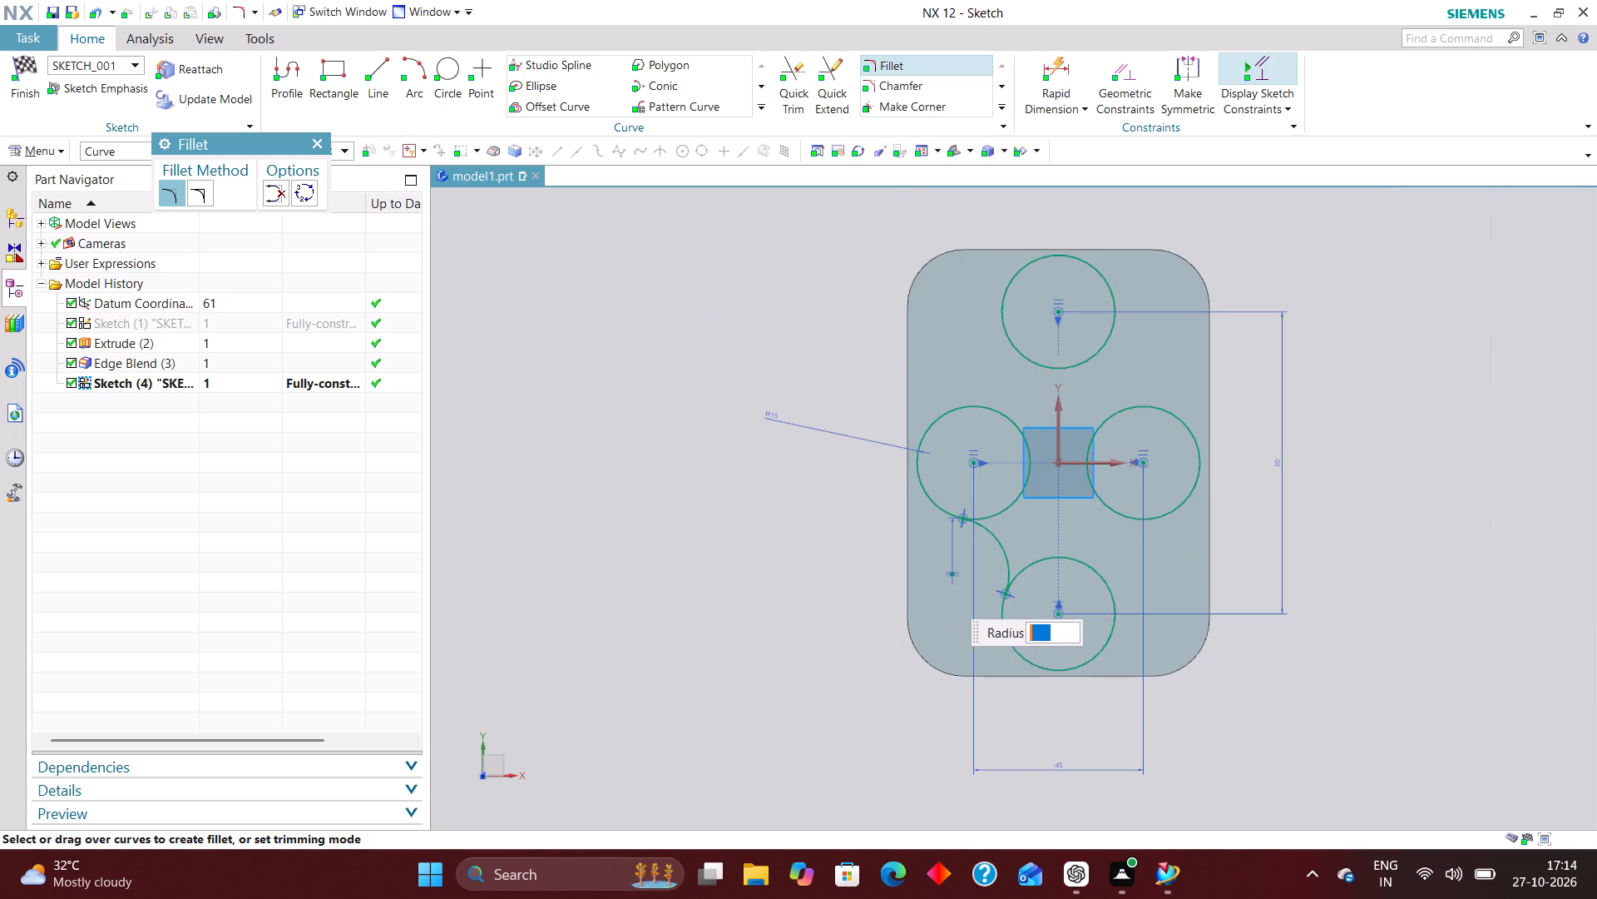
scroll(1012, 379, "up", 2)
left_click(947, 423)
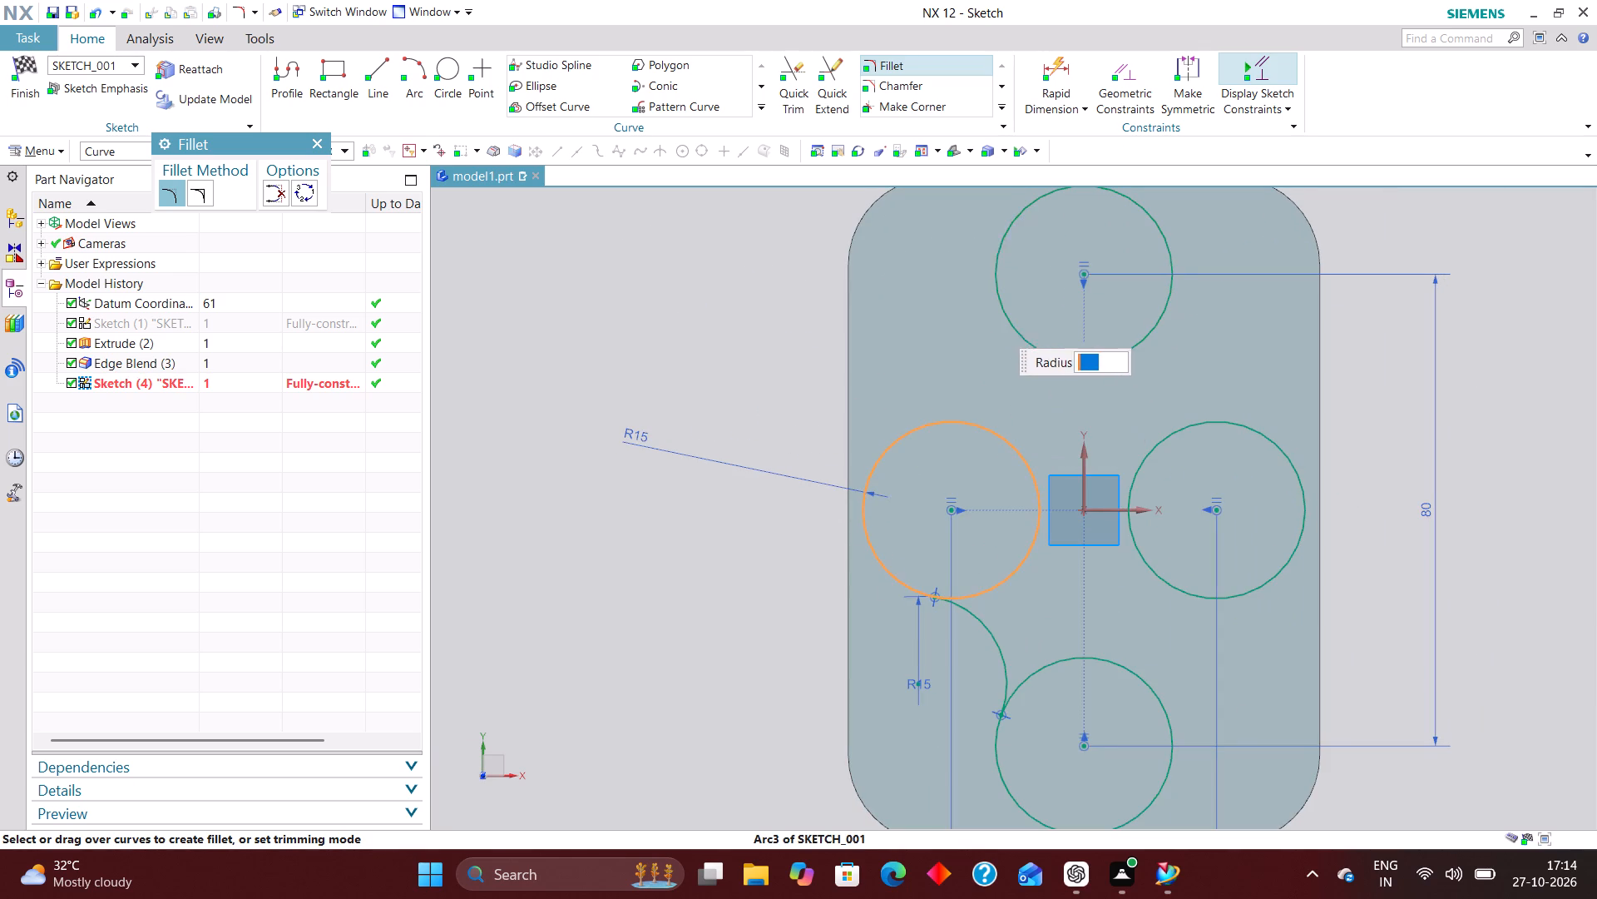
left_click(1005, 319)
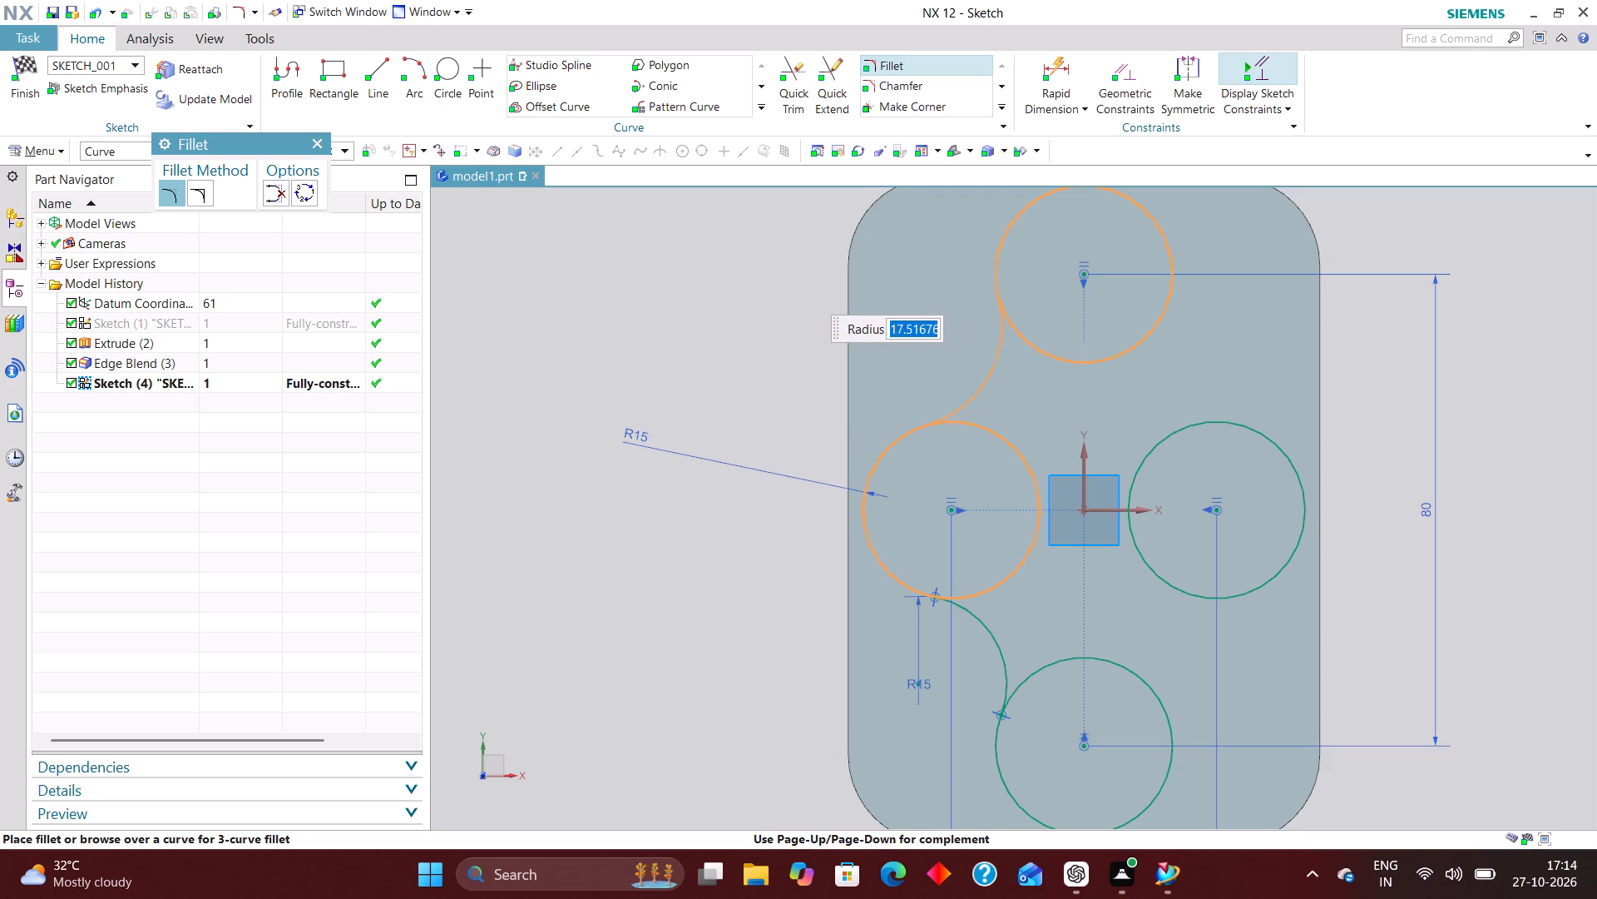
type("15")
key("Return")
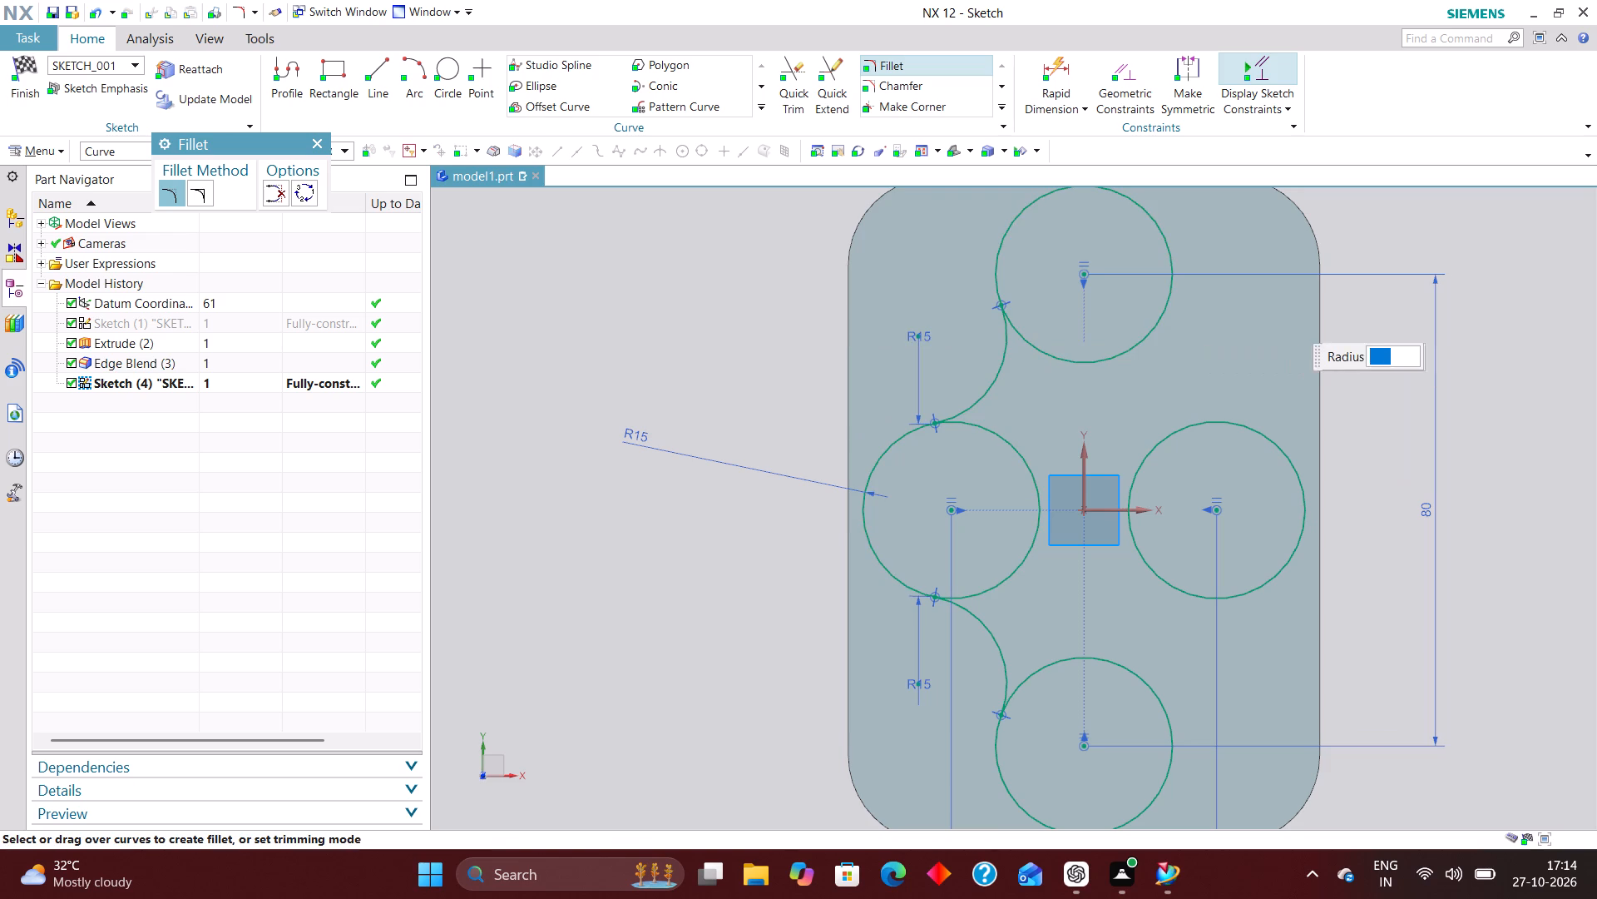
Place a freehand fillet of about 17.2 mm radius between the upper and right circles, curving inward.
left_click(1170, 303)
left_click(1236, 425)
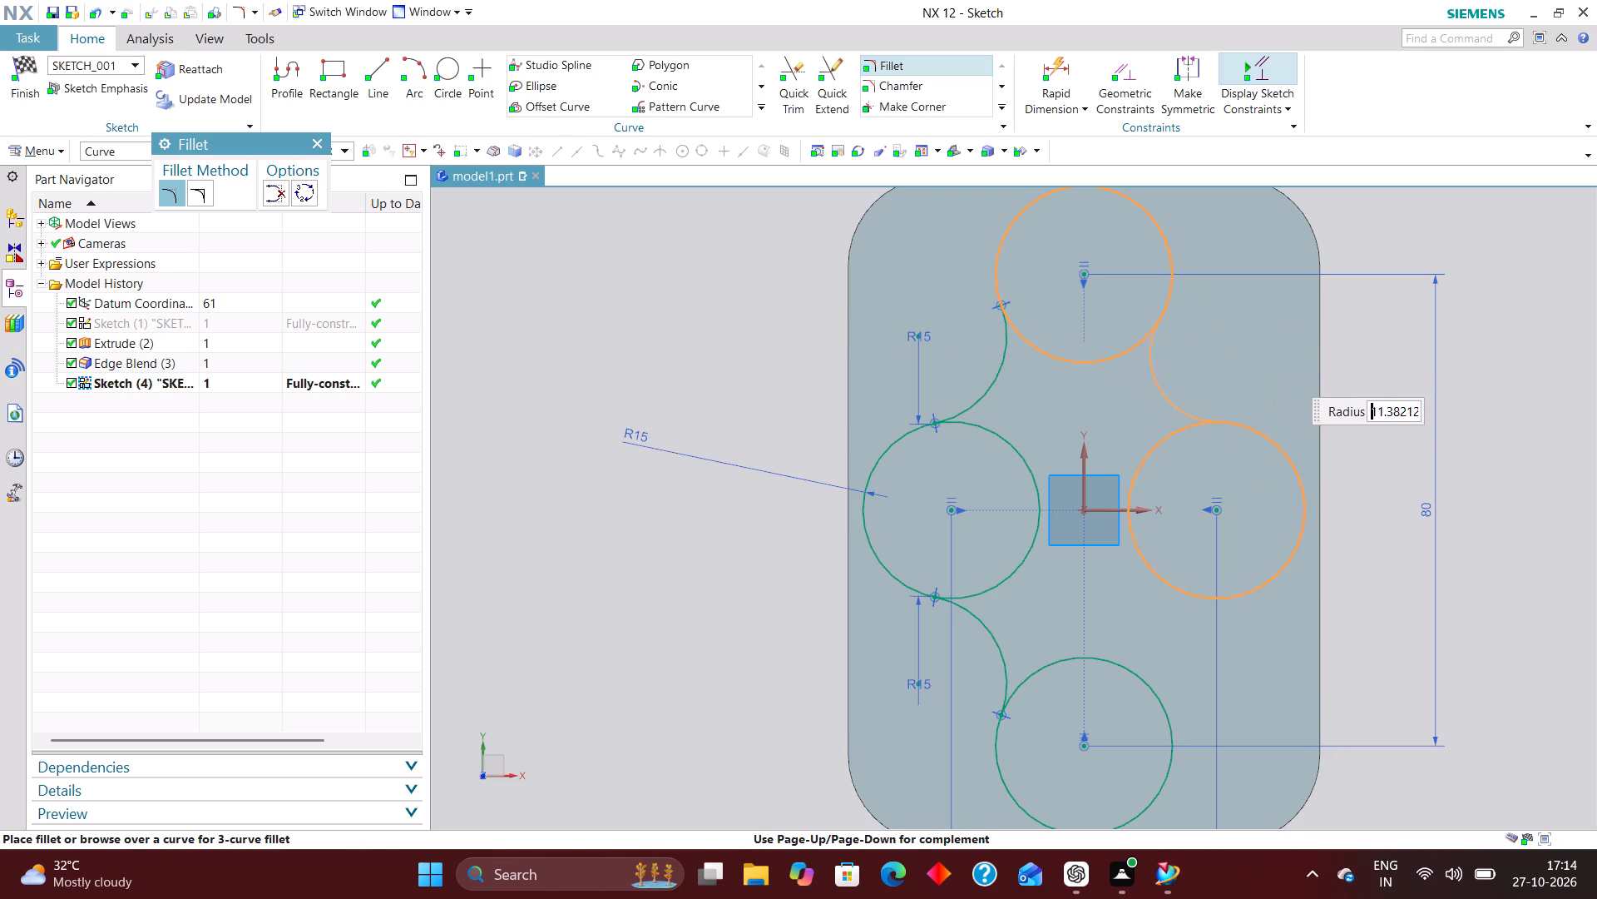
left_click(1337, 400)
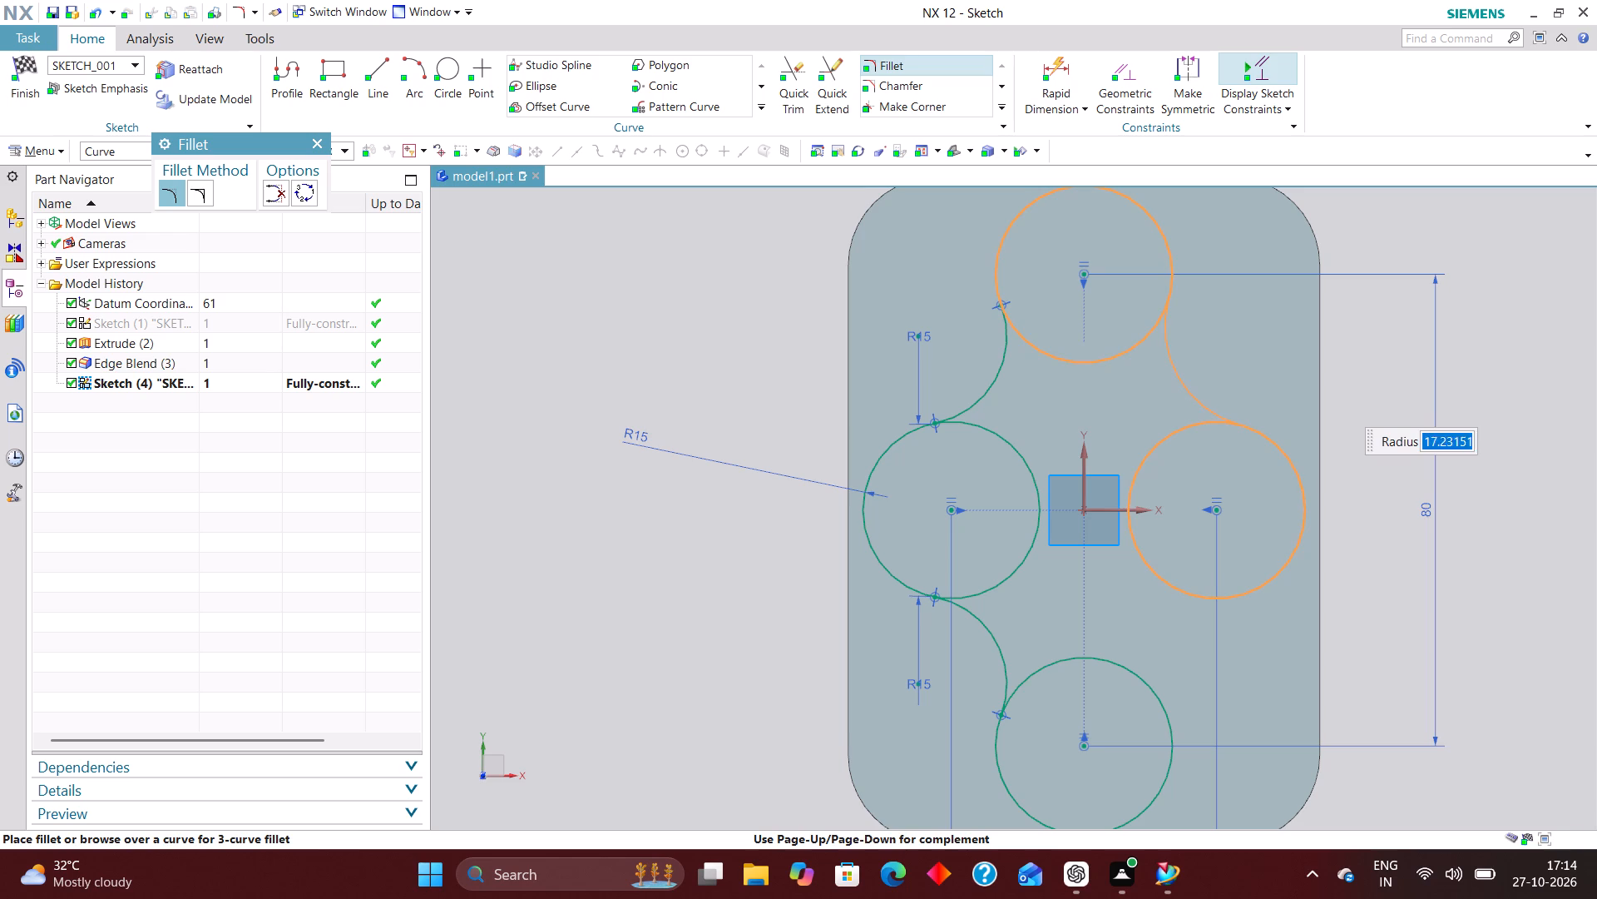
Place a freehand fillet between the lower and right circles, using the complementary solution that curves inward.
left_click(1169, 719)
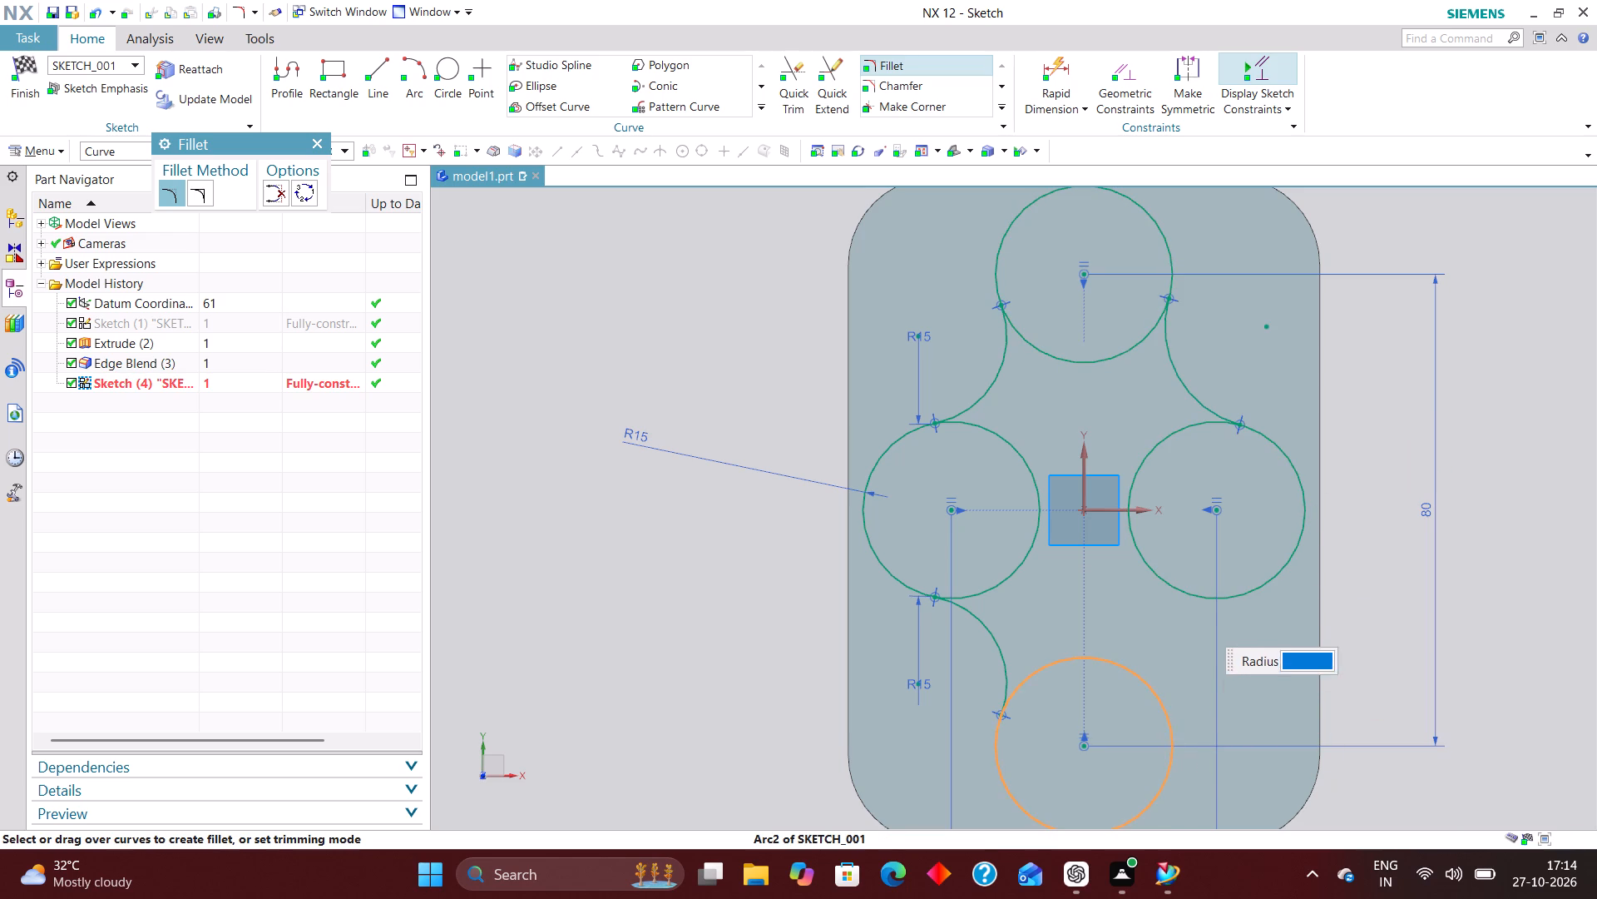
left_click(1190, 595)
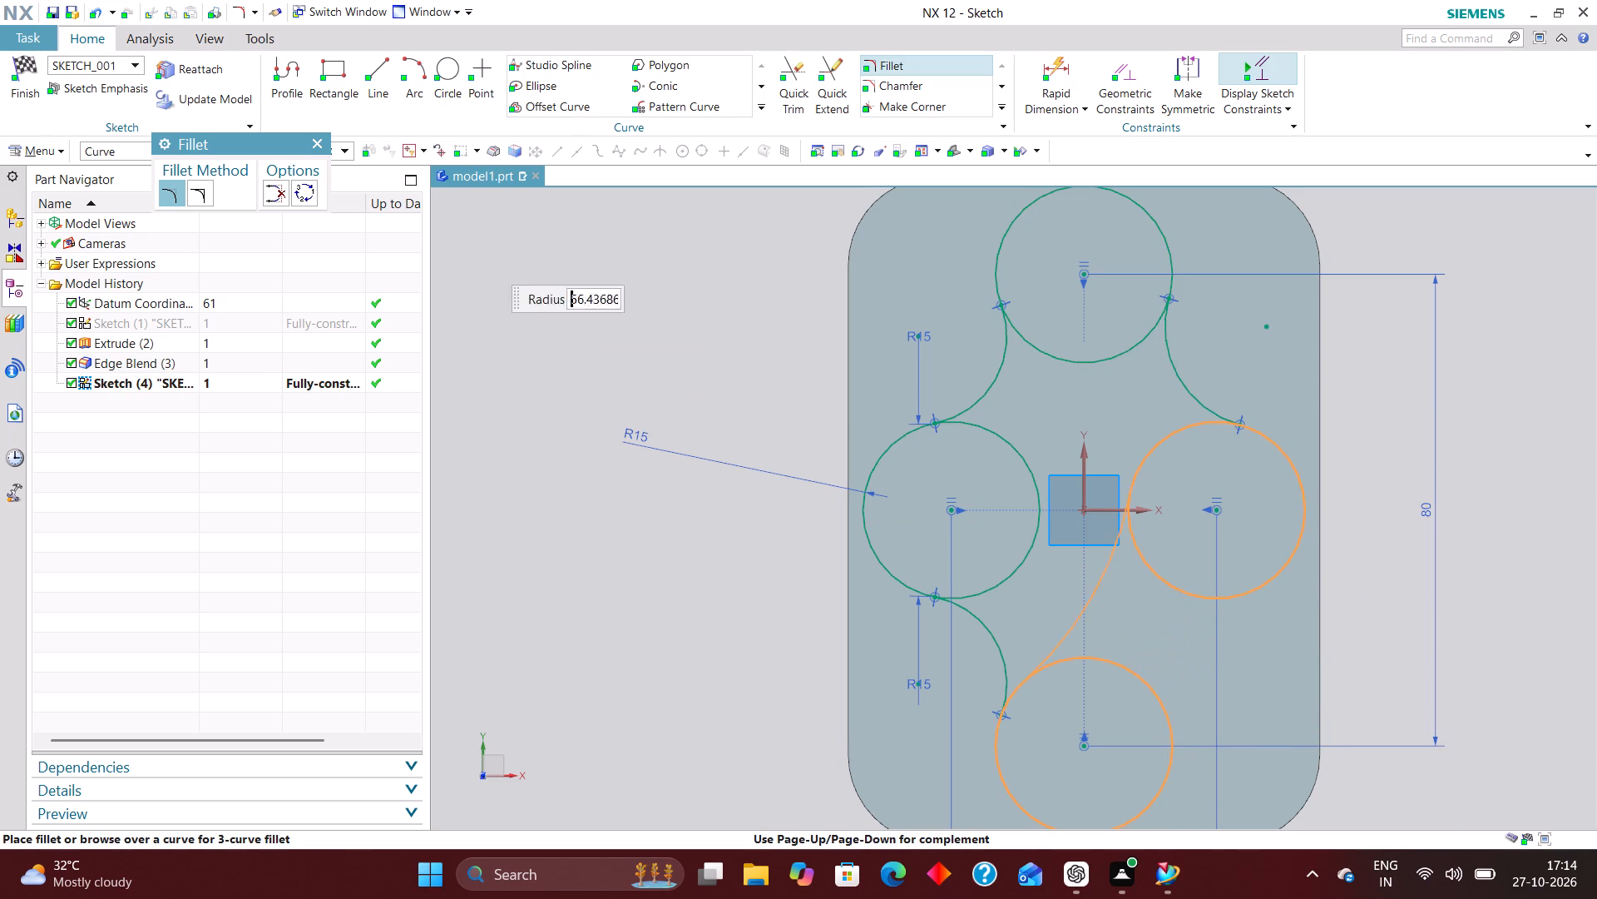
left_click(307, 192)
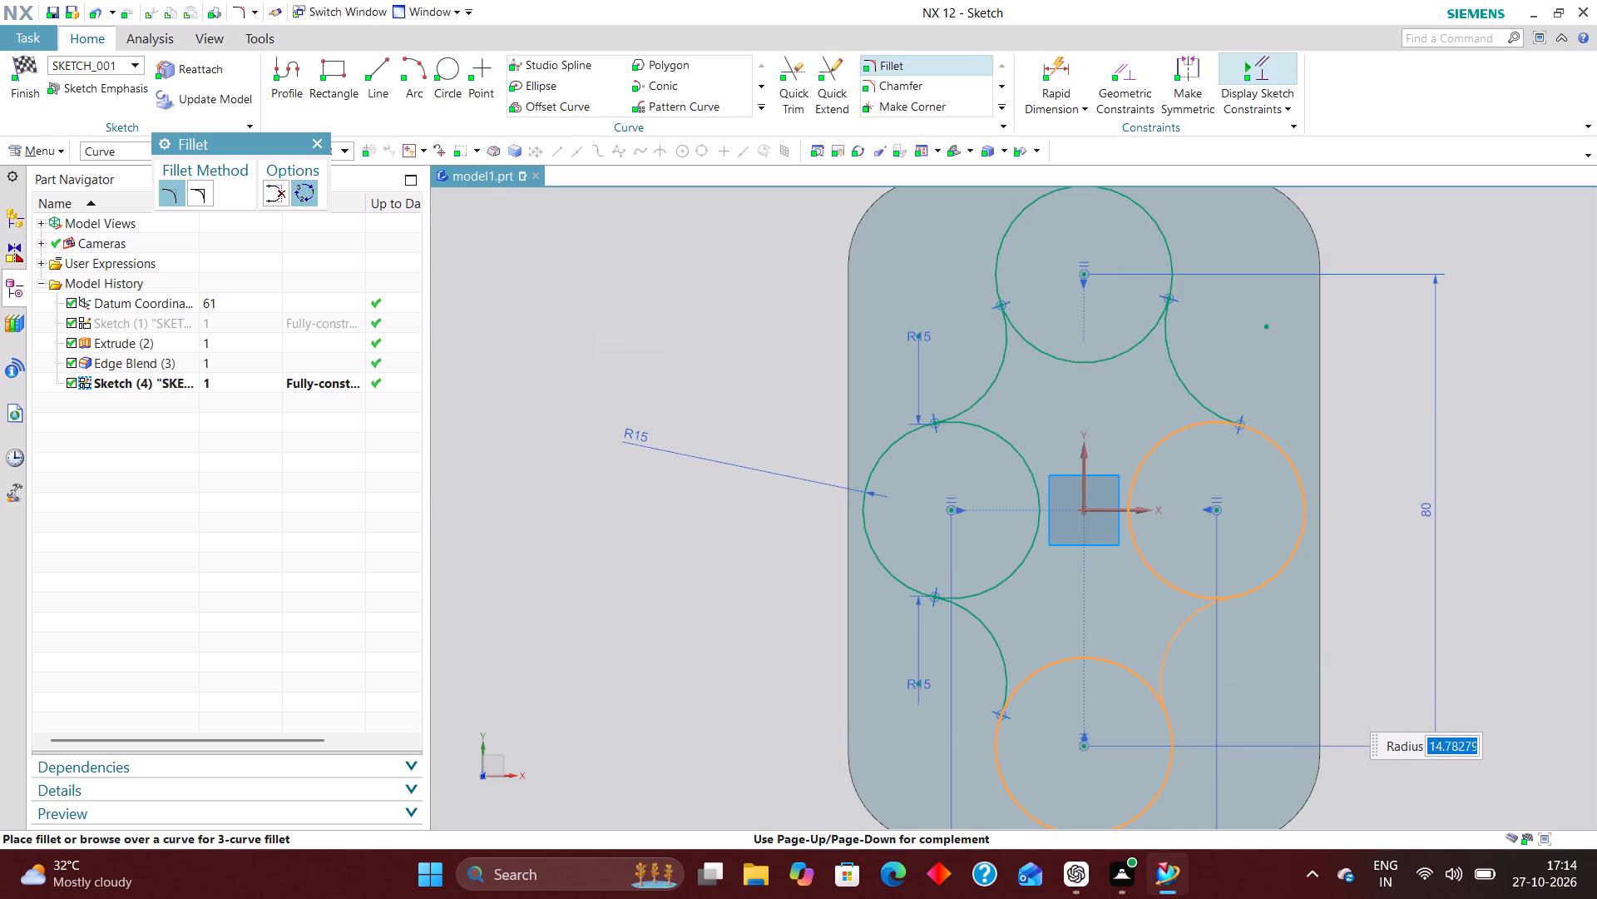
left_click(1409, 738)
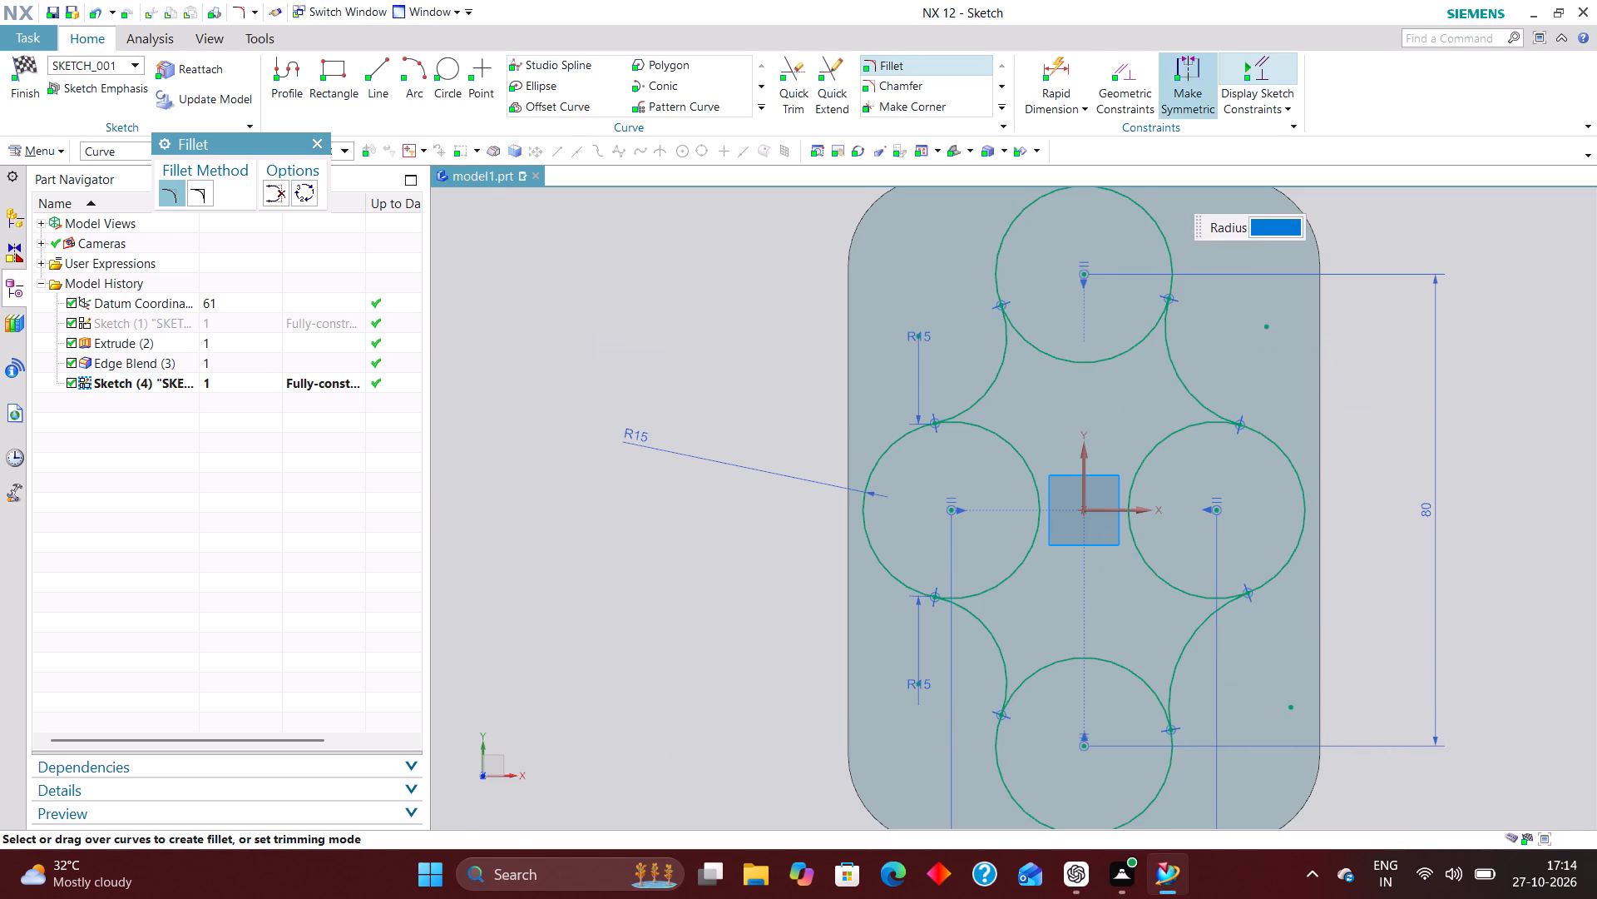
Apply equal-radius constraints from the lower-left fillet to the lower-right fillet, and from the lower-right fillet to the upper-right one.
left_click(1125, 57)
left_click(999, 660)
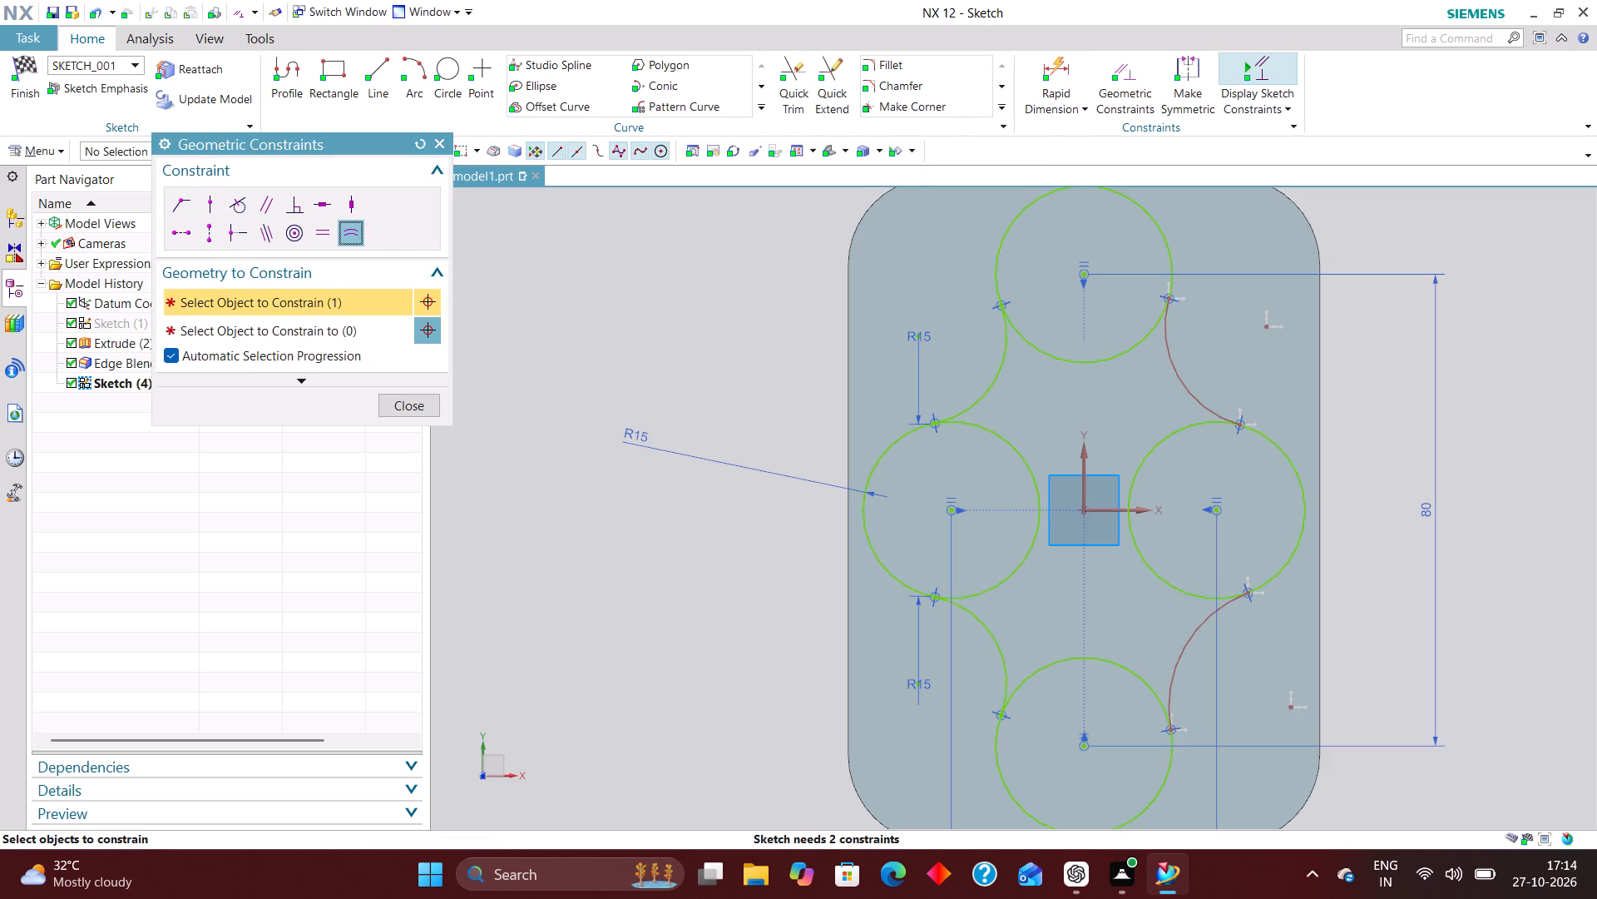
left_click(1179, 656)
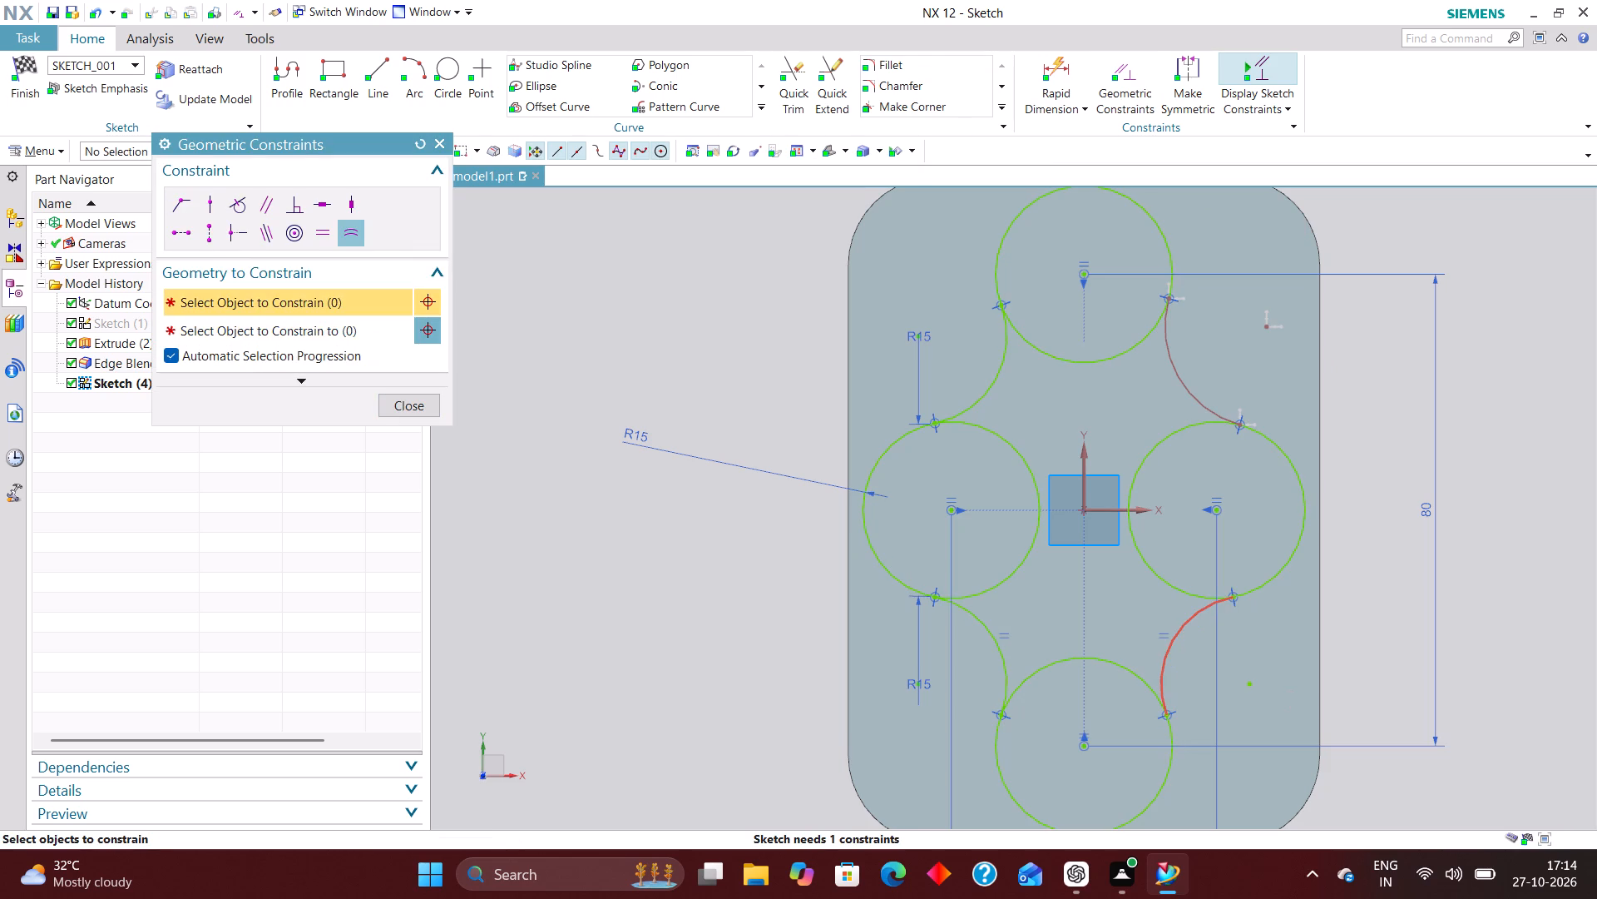
left_click(1175, 633)
left_click(1186, 388)
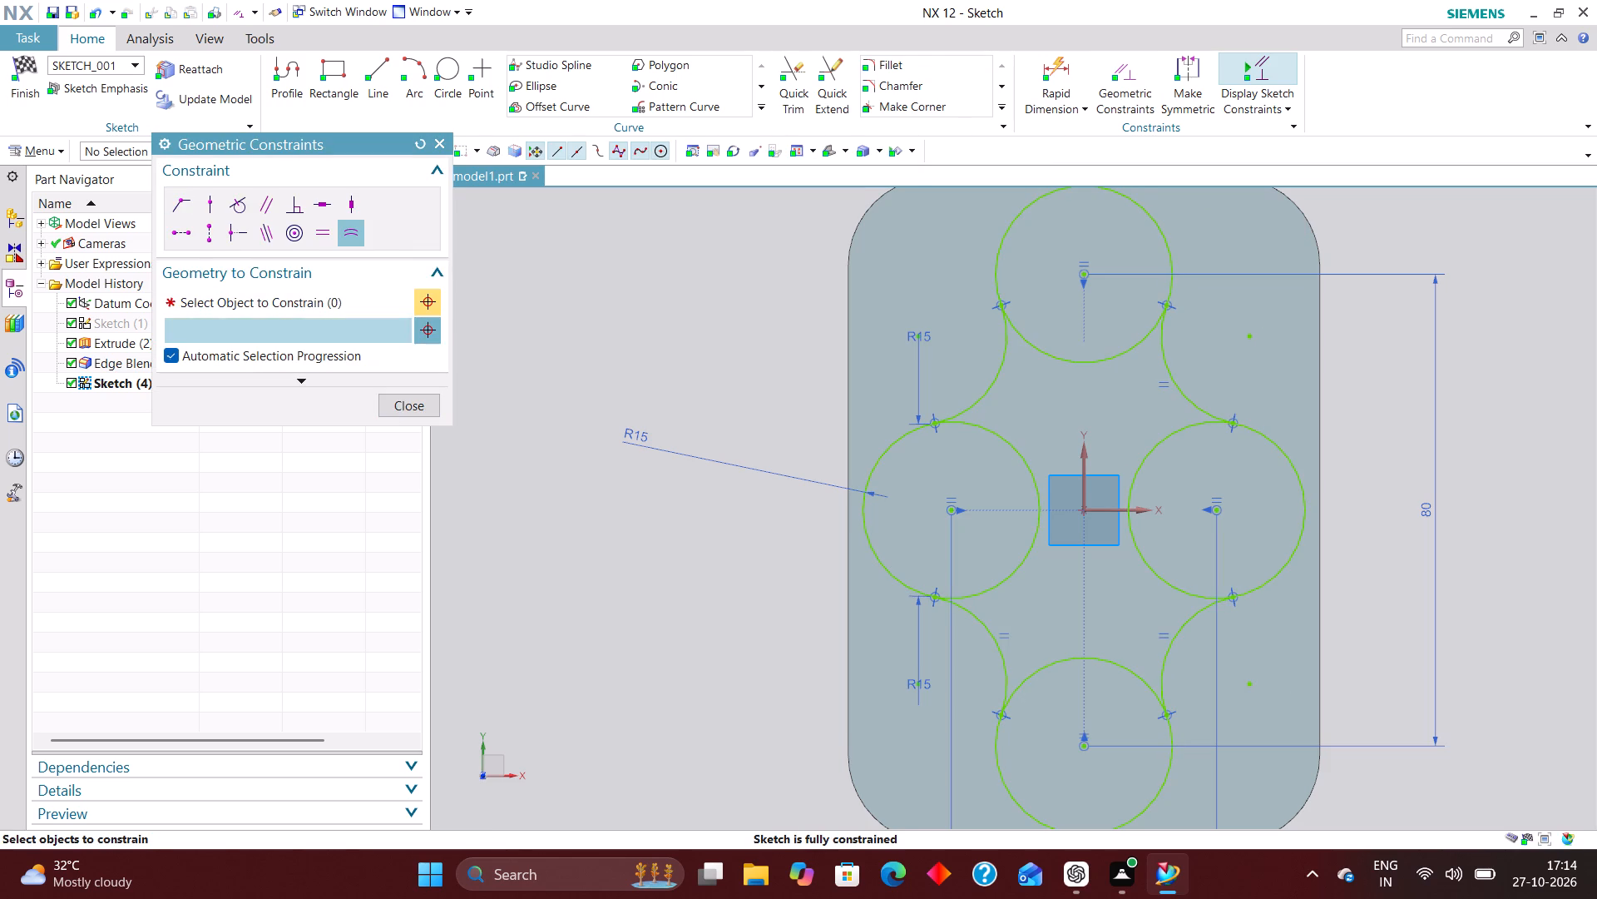
left_click(415, 410)
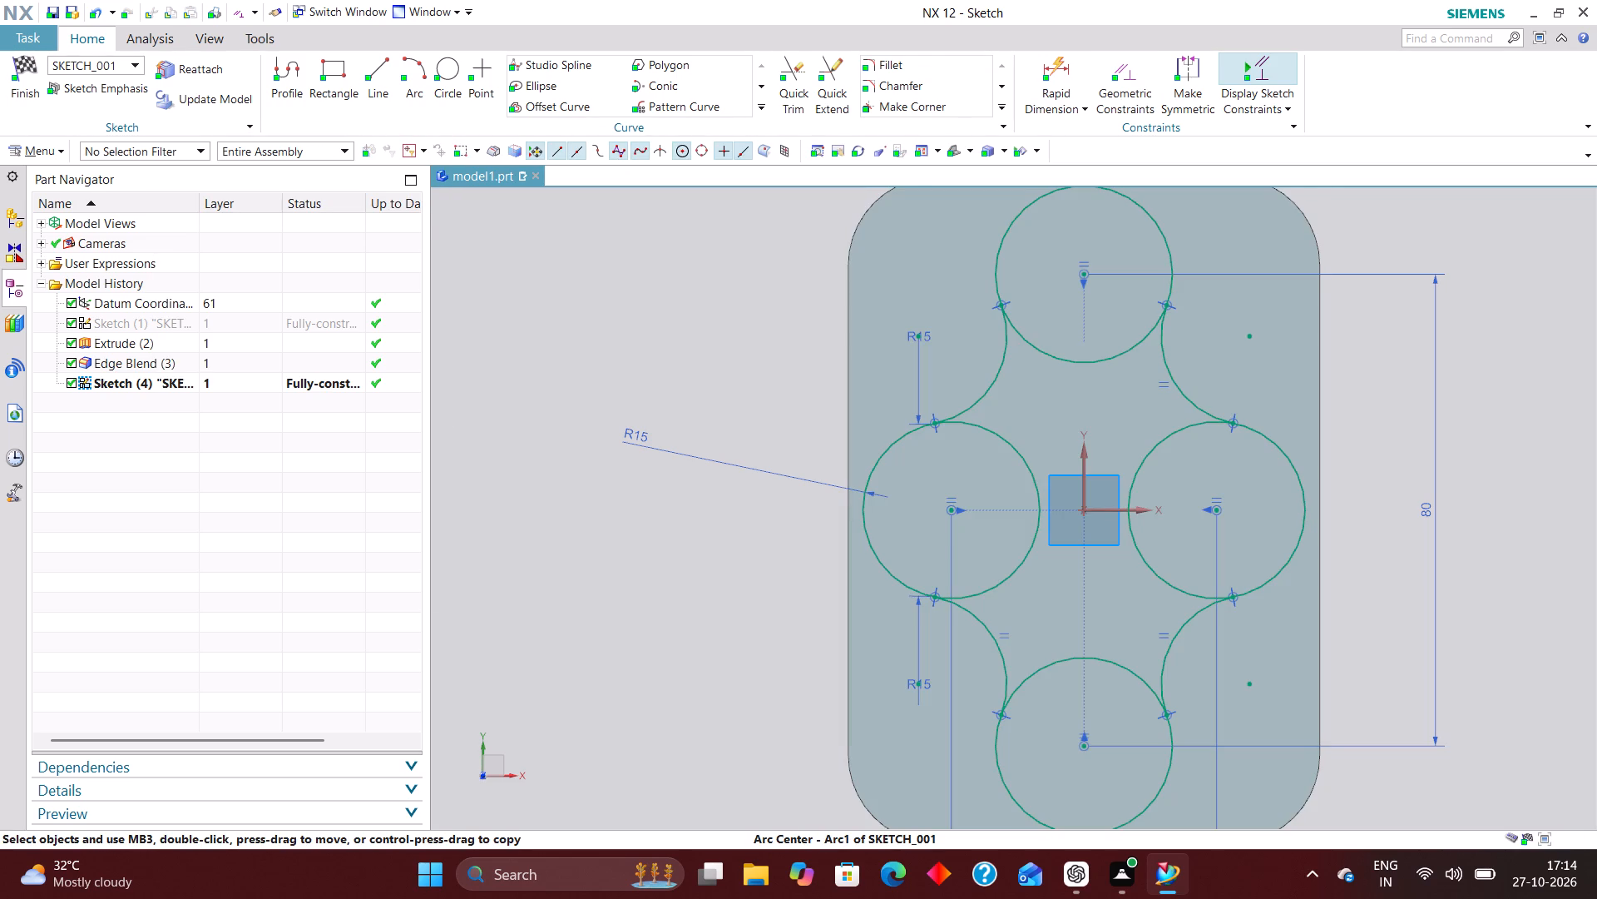
Quick Trim the inner arcs of all four circles between the fillets, leaving one closed outer profile.
left_click(797, 70)
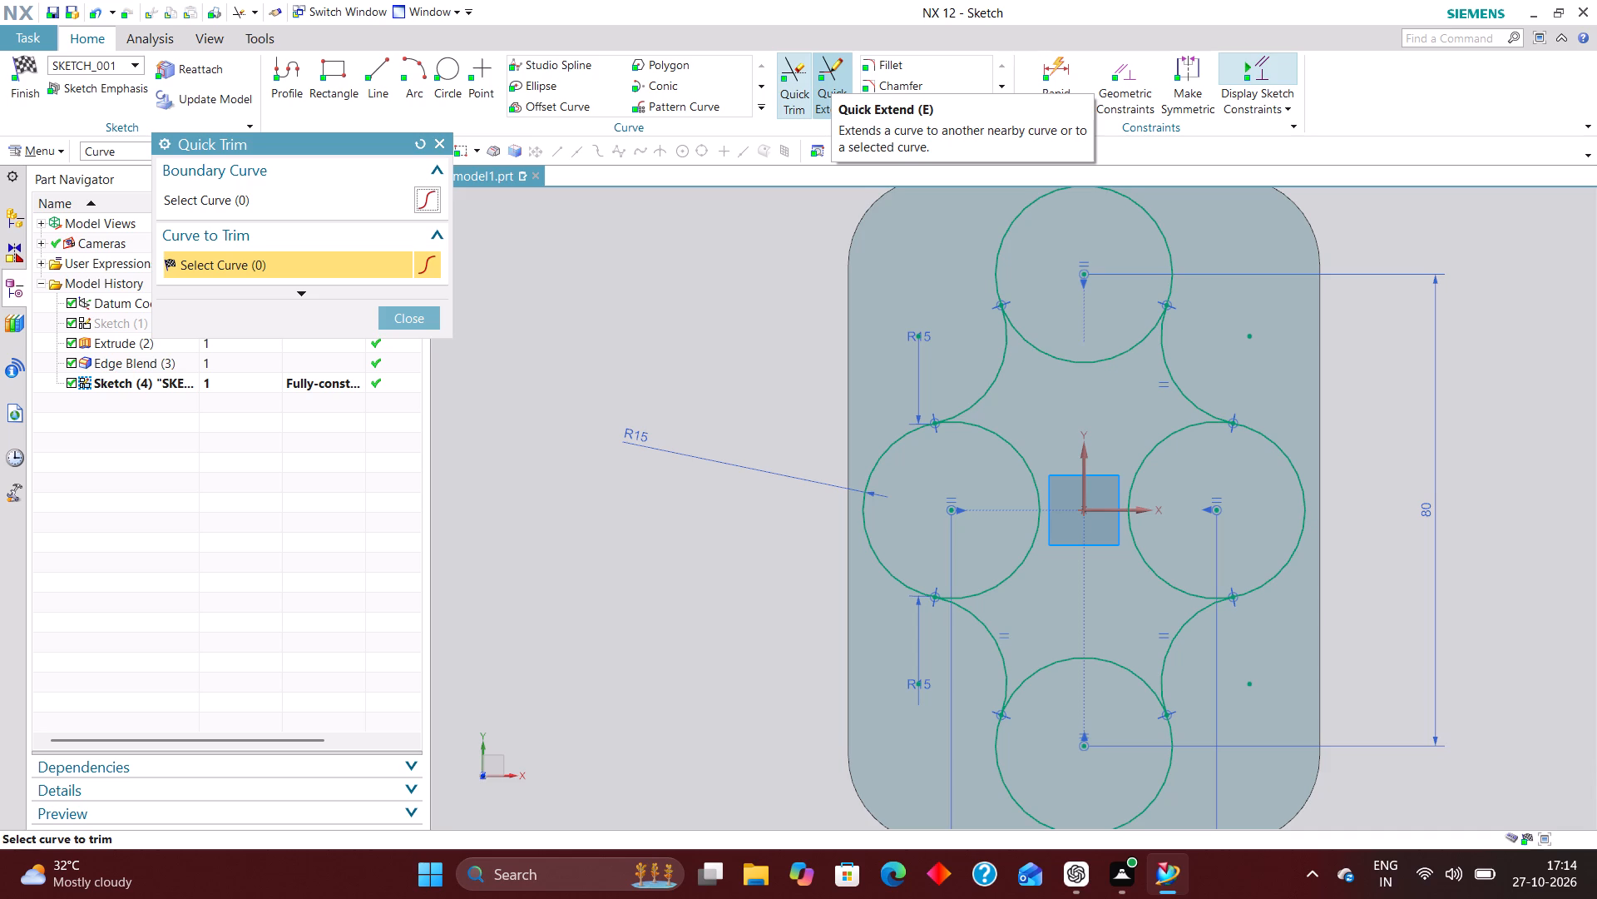
left_click(1056, 357)
left_click(1031, 466)
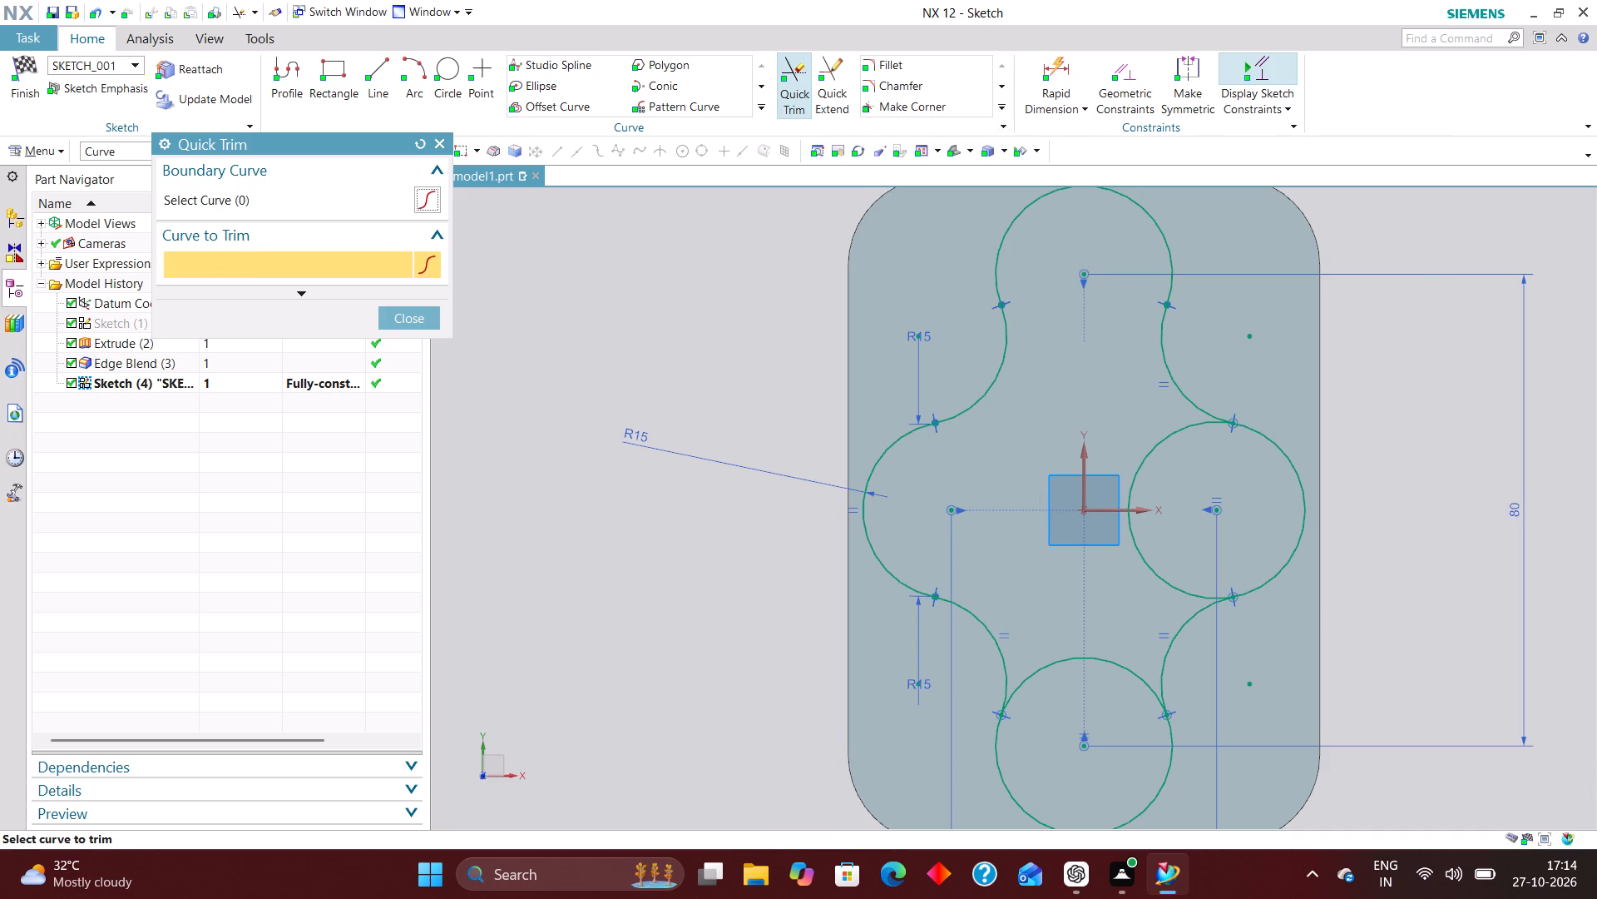
left_click(1140, 465)
left_click(1087, 654)
left_click(420, 317)
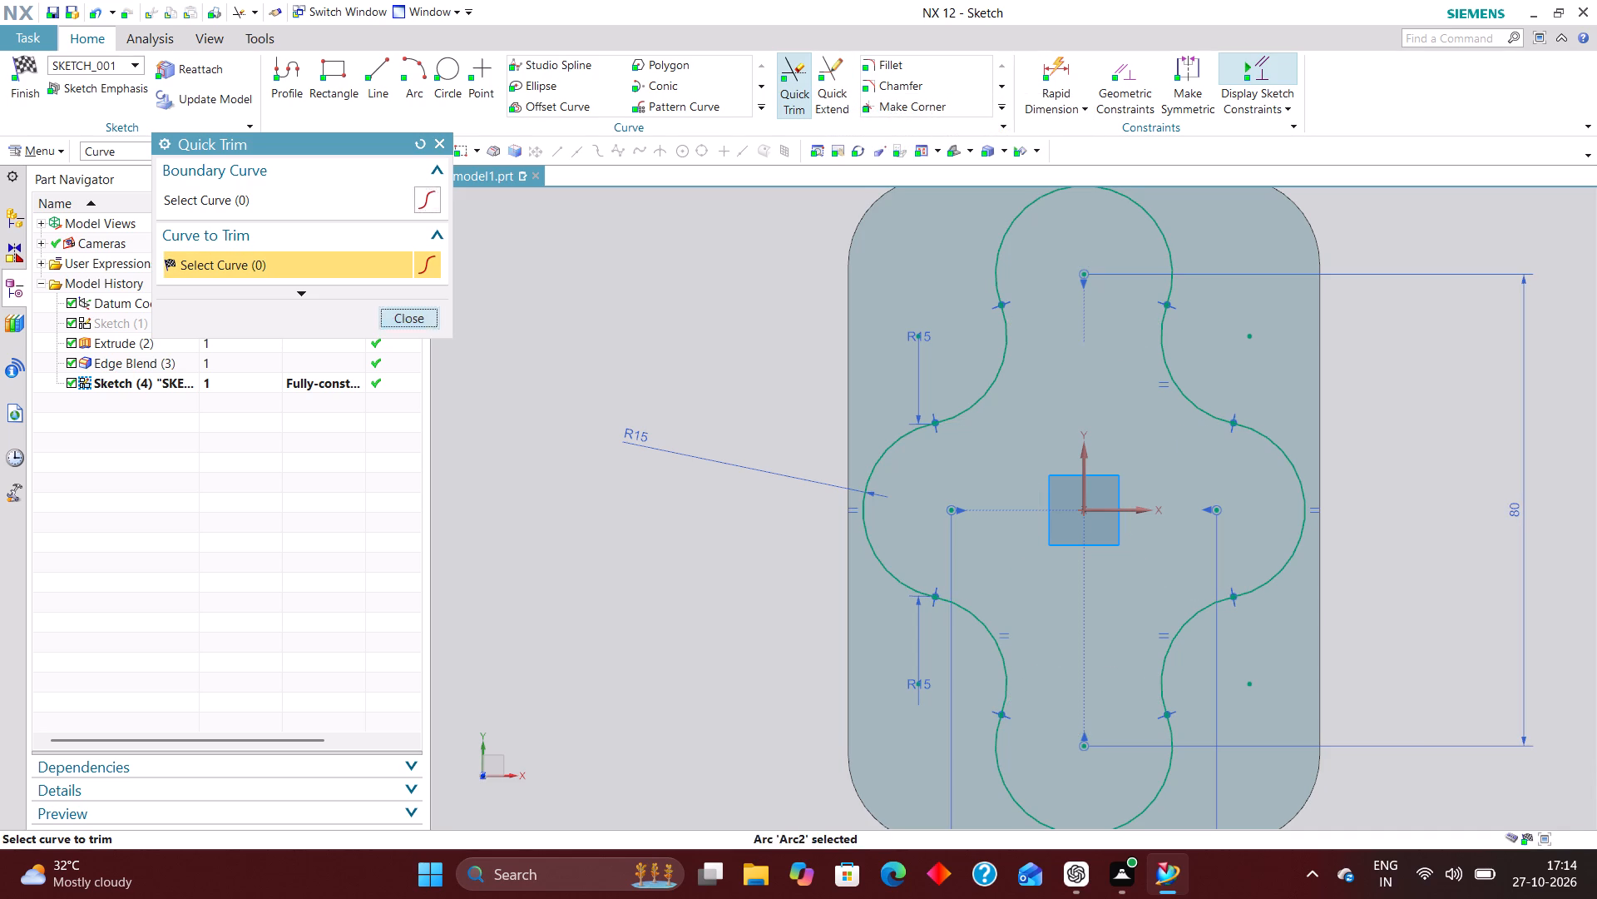
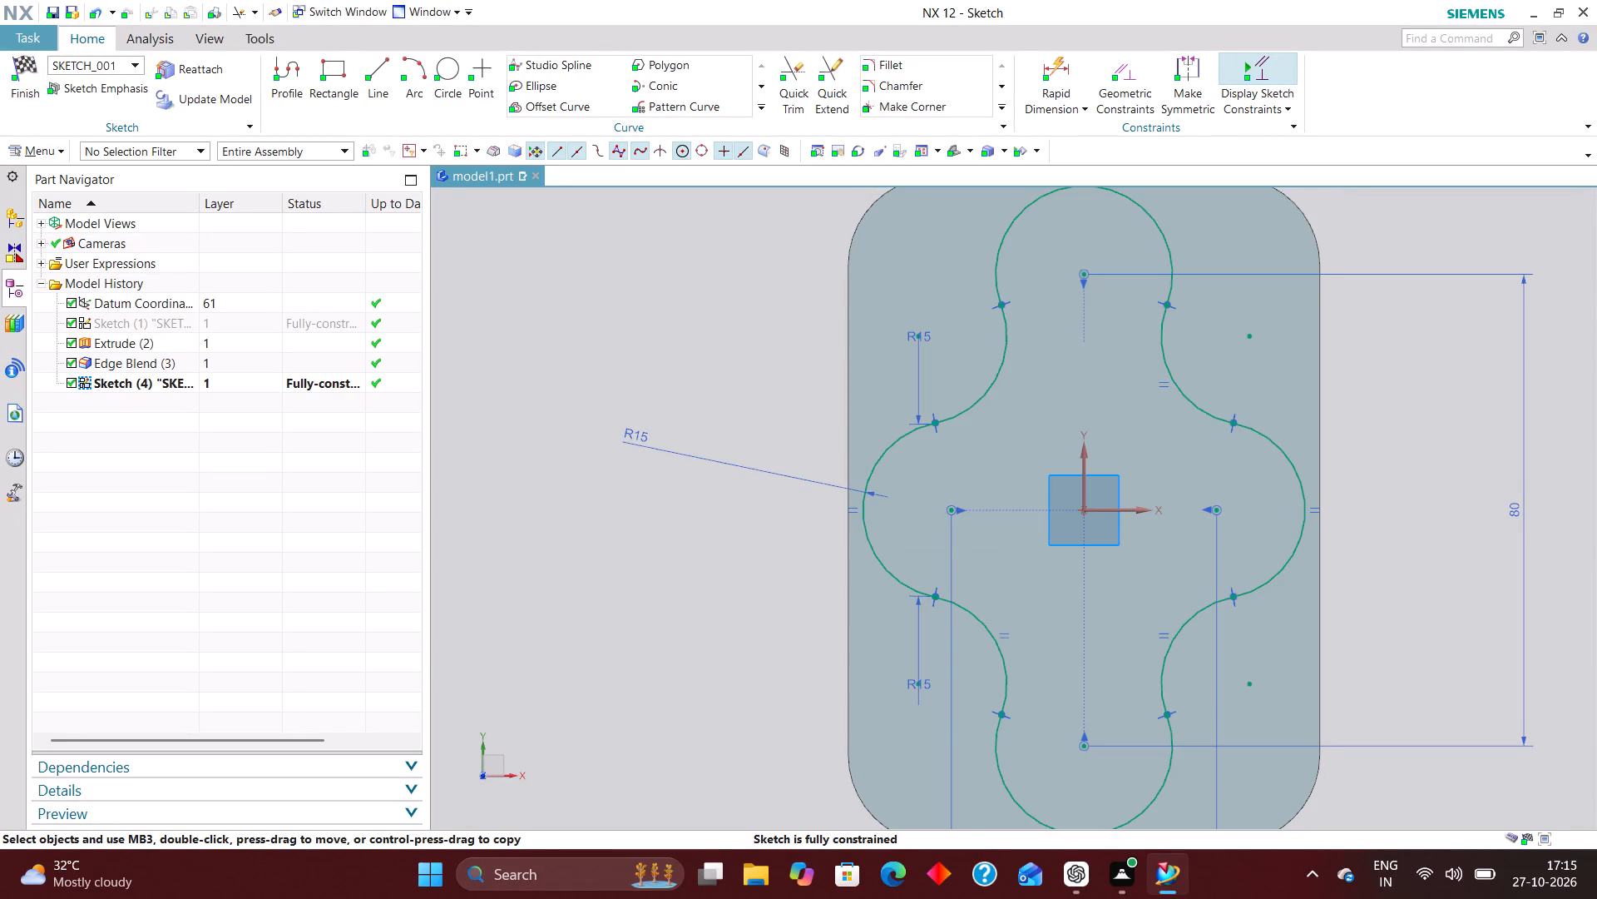
Finish the sketch and extrude the closed four-lobe profile upward from 0 to 25 mm as a separate body.
left_click(30, 62)
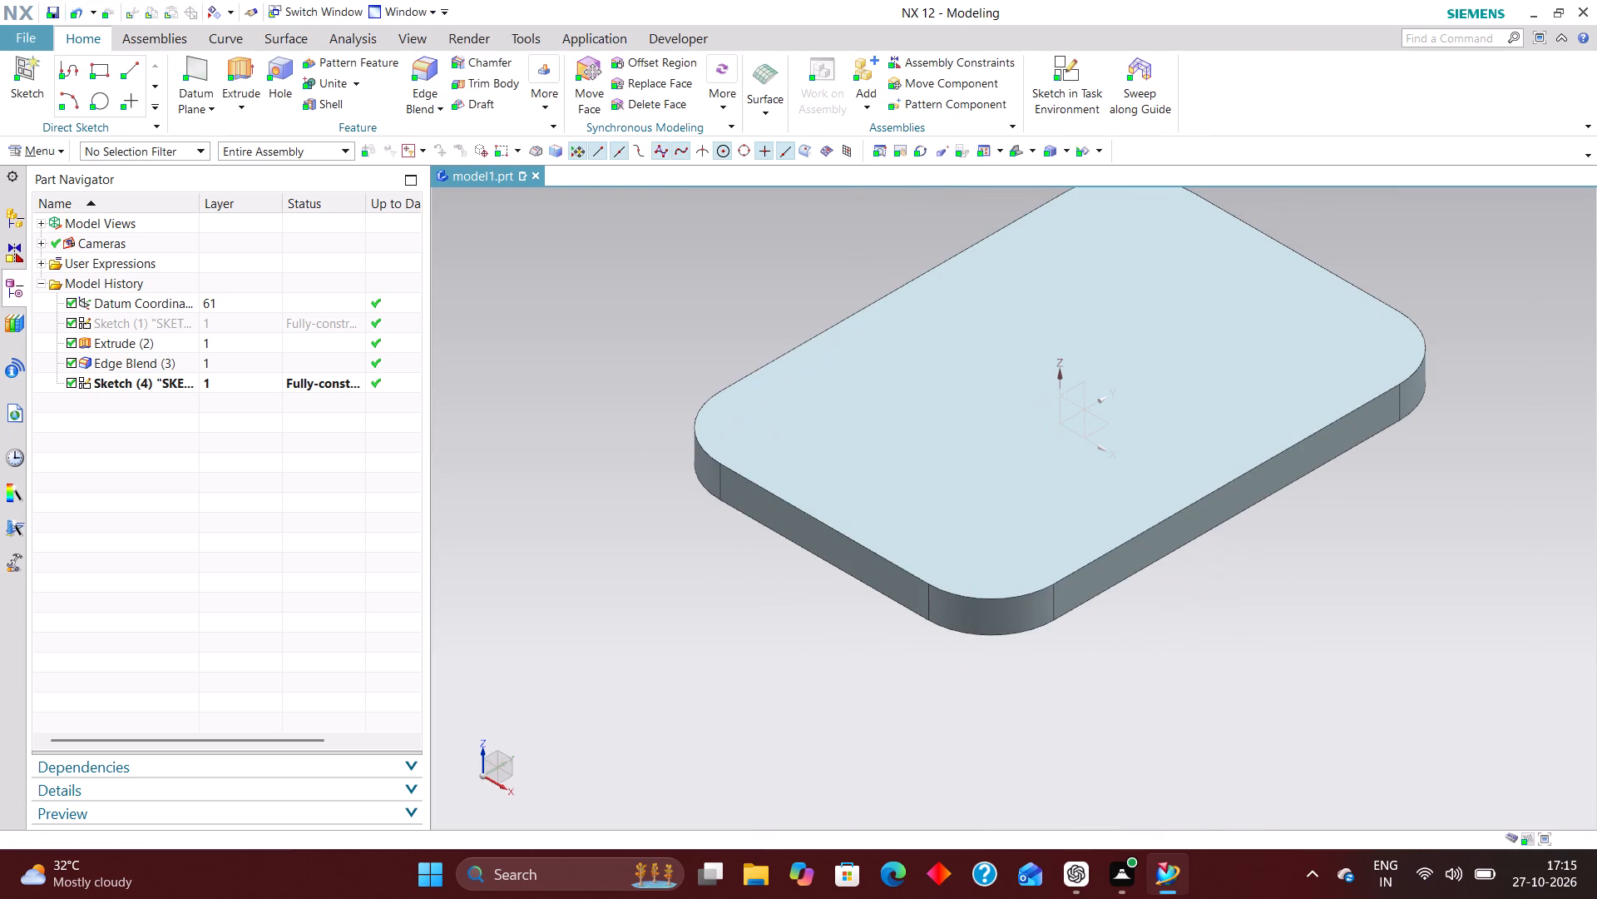
left_click(247, 68)
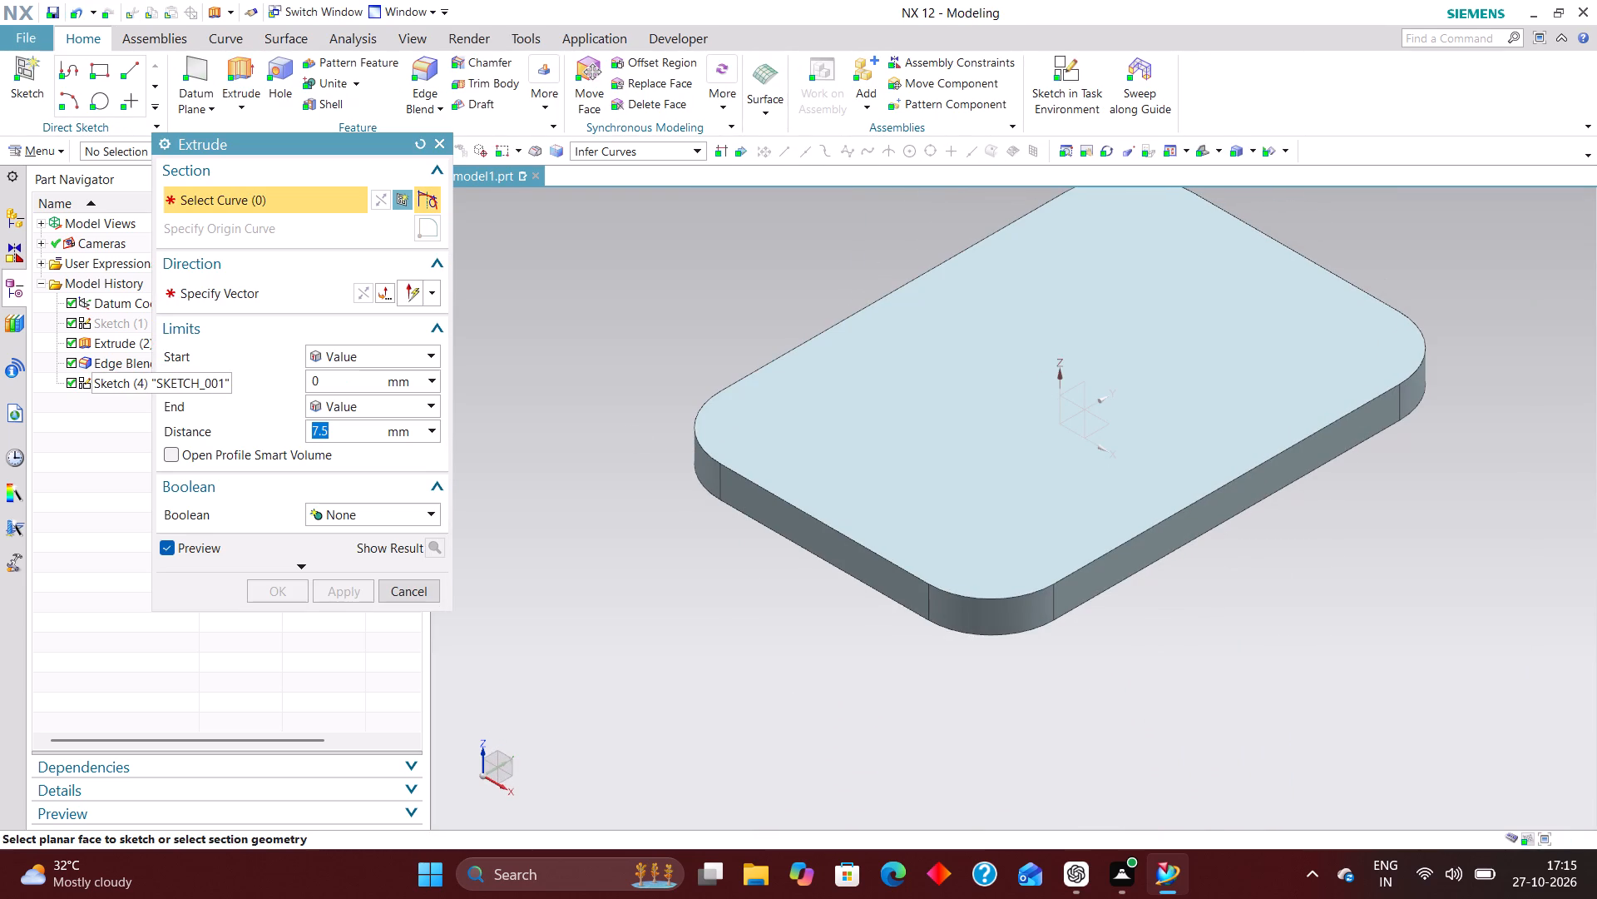
left_click(118, 382)
left_click_drag(1059, 380, 1062, 368)
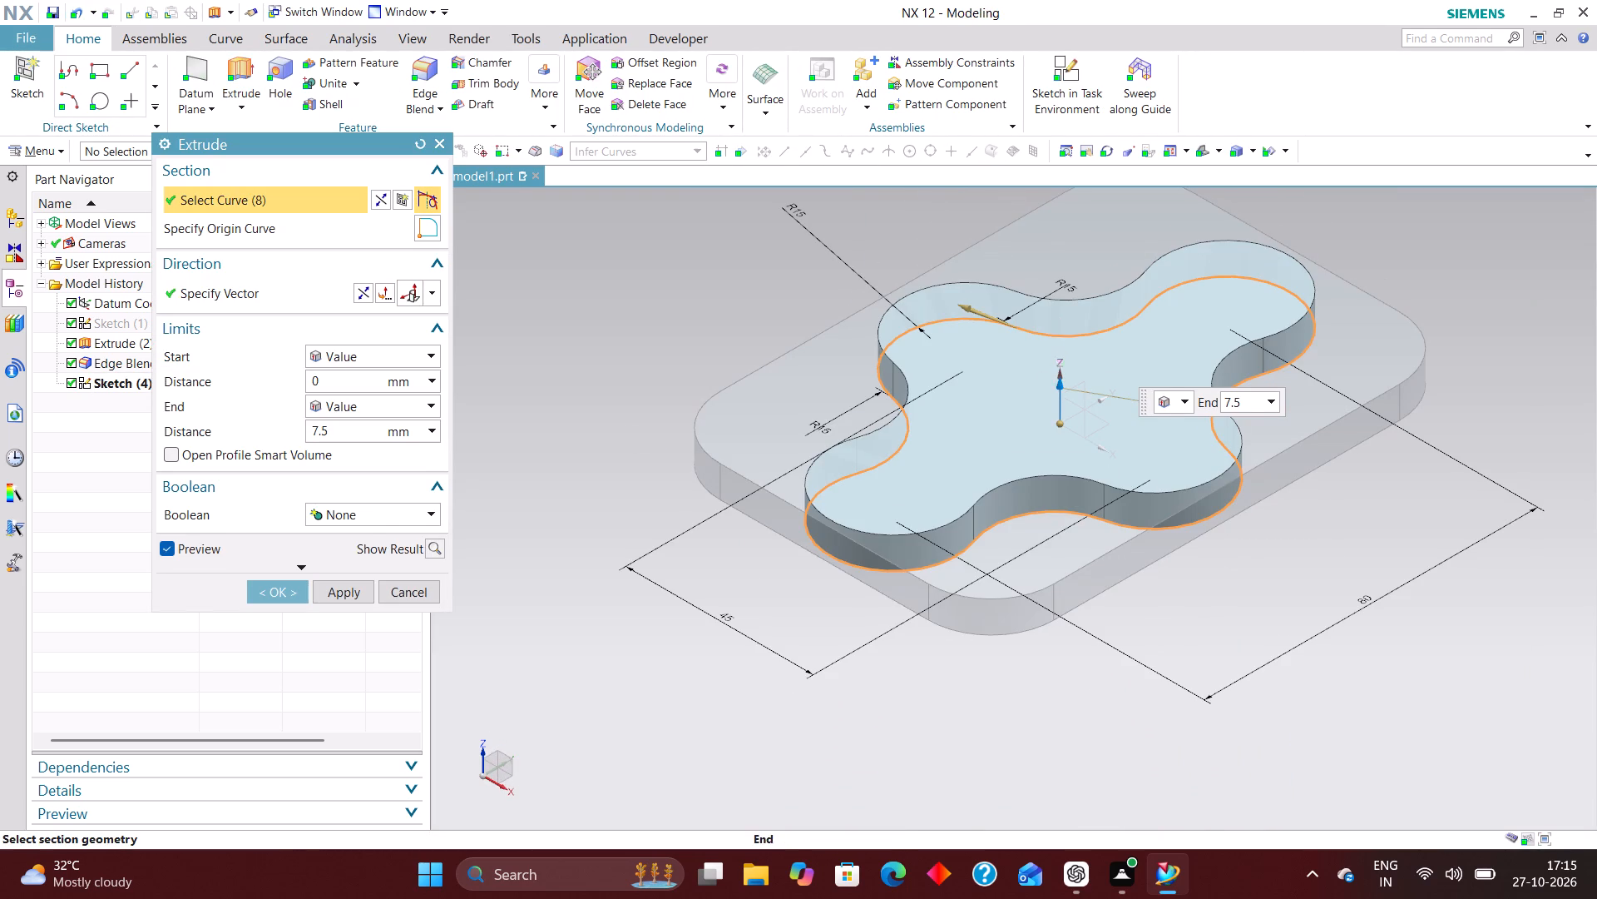
left_click_drag(1062, 368, 1071, 283)
right_click_drag(1457, 440, 1284, 450)
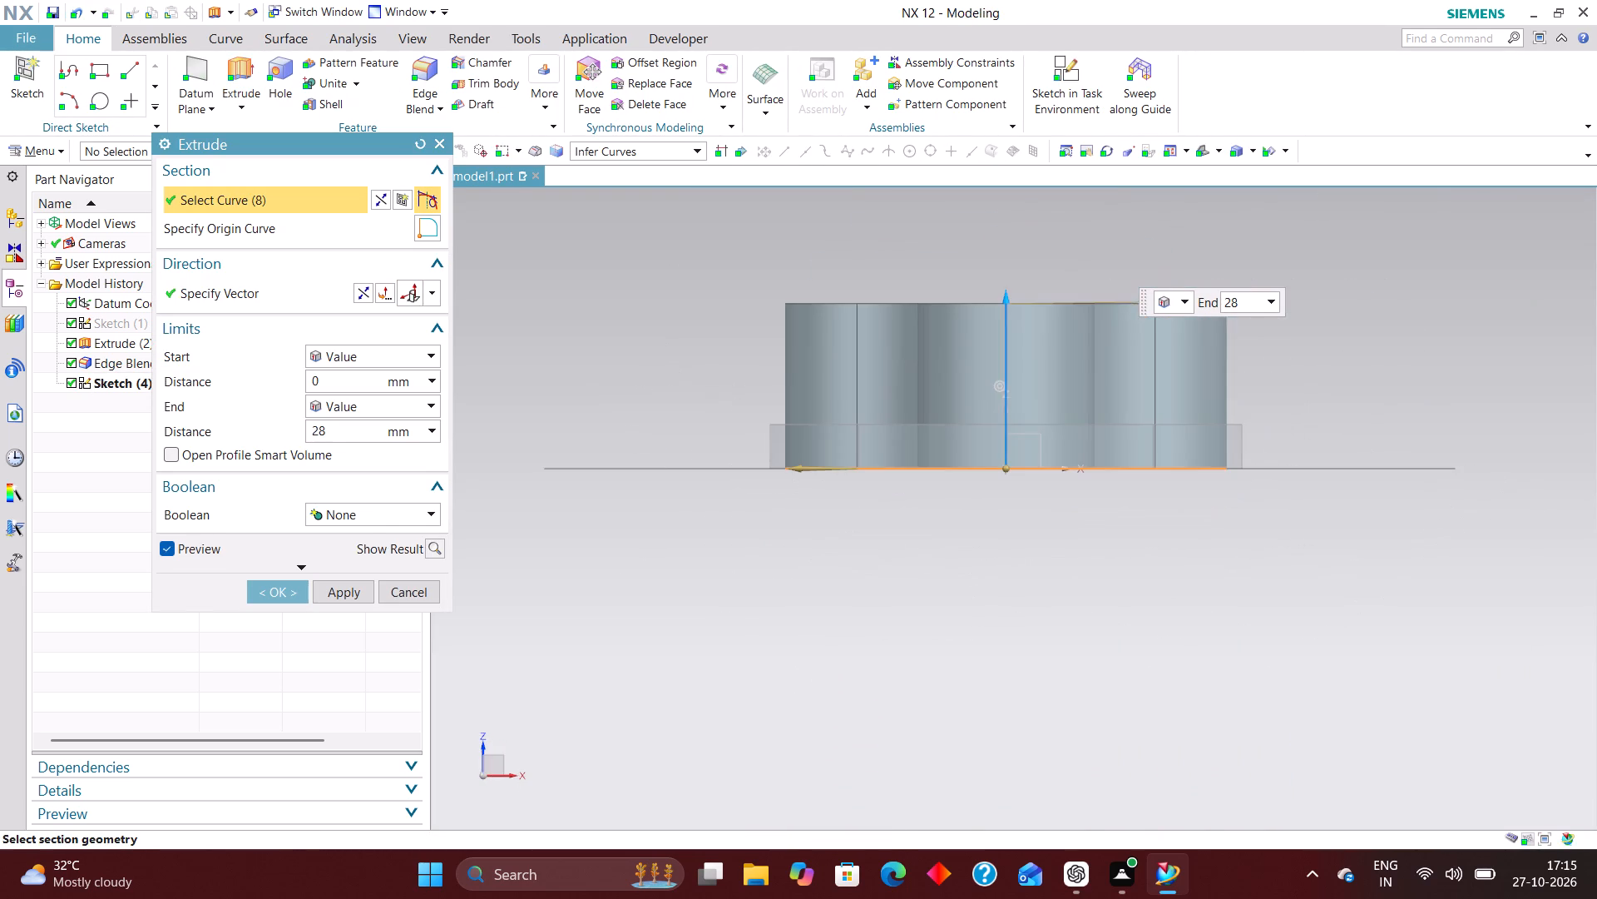
middle_click_drag(1370, 527, 1234, 502)
right_click_drag(1528, 369, 1444, 370)
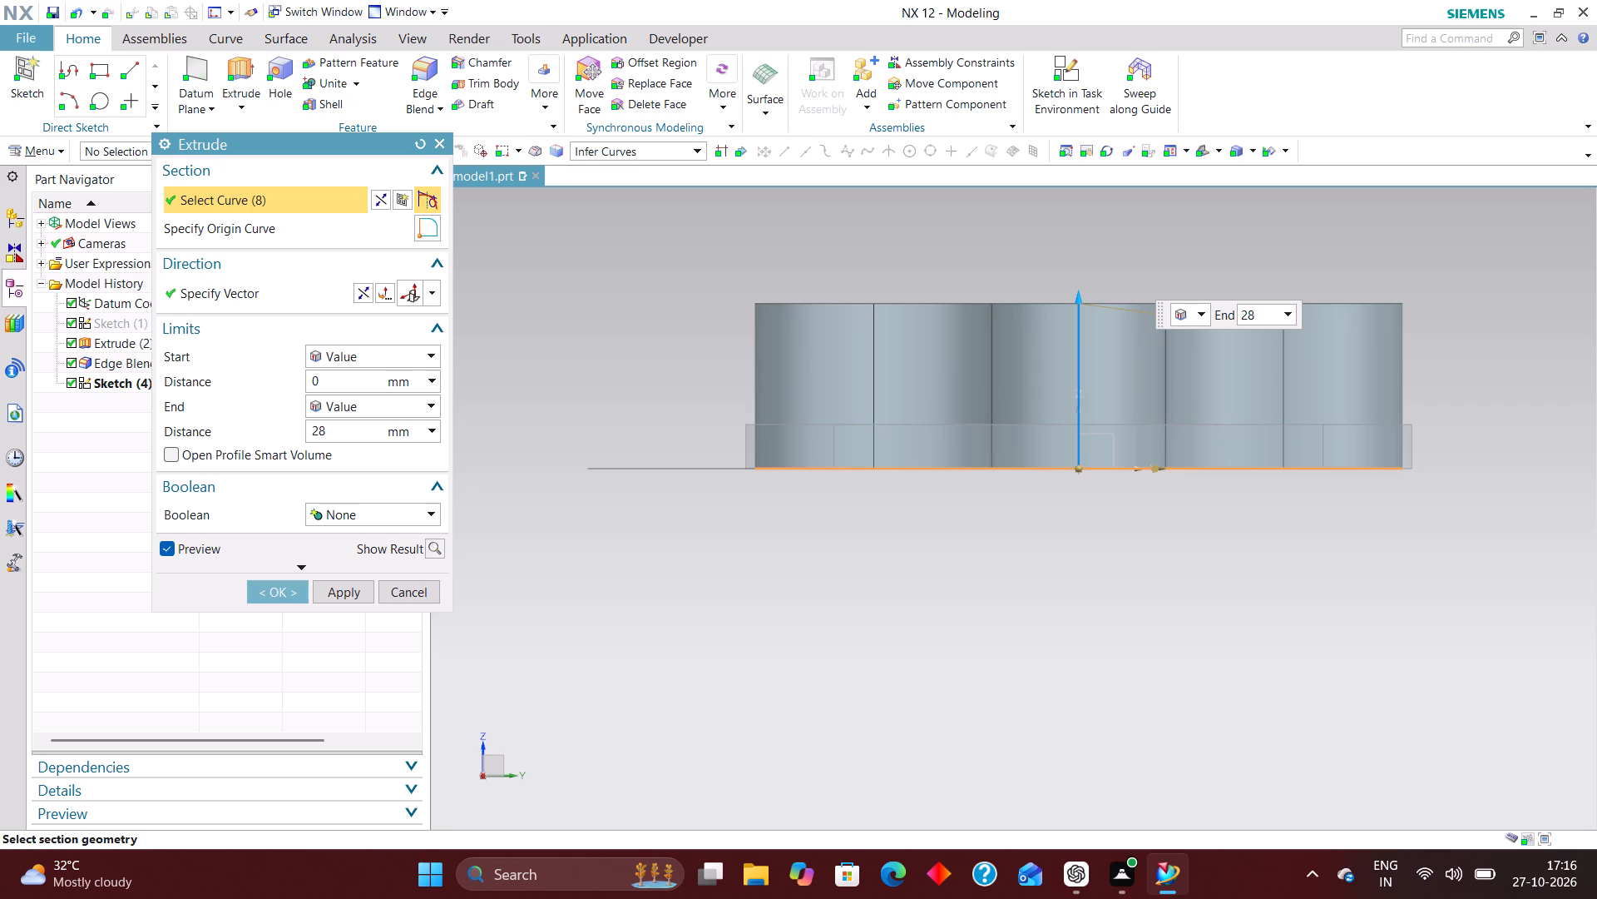
type("25")
left_click_drag(1263, 312, 1175, 314)
type("25")
key("Return")
left_click(283, 594)
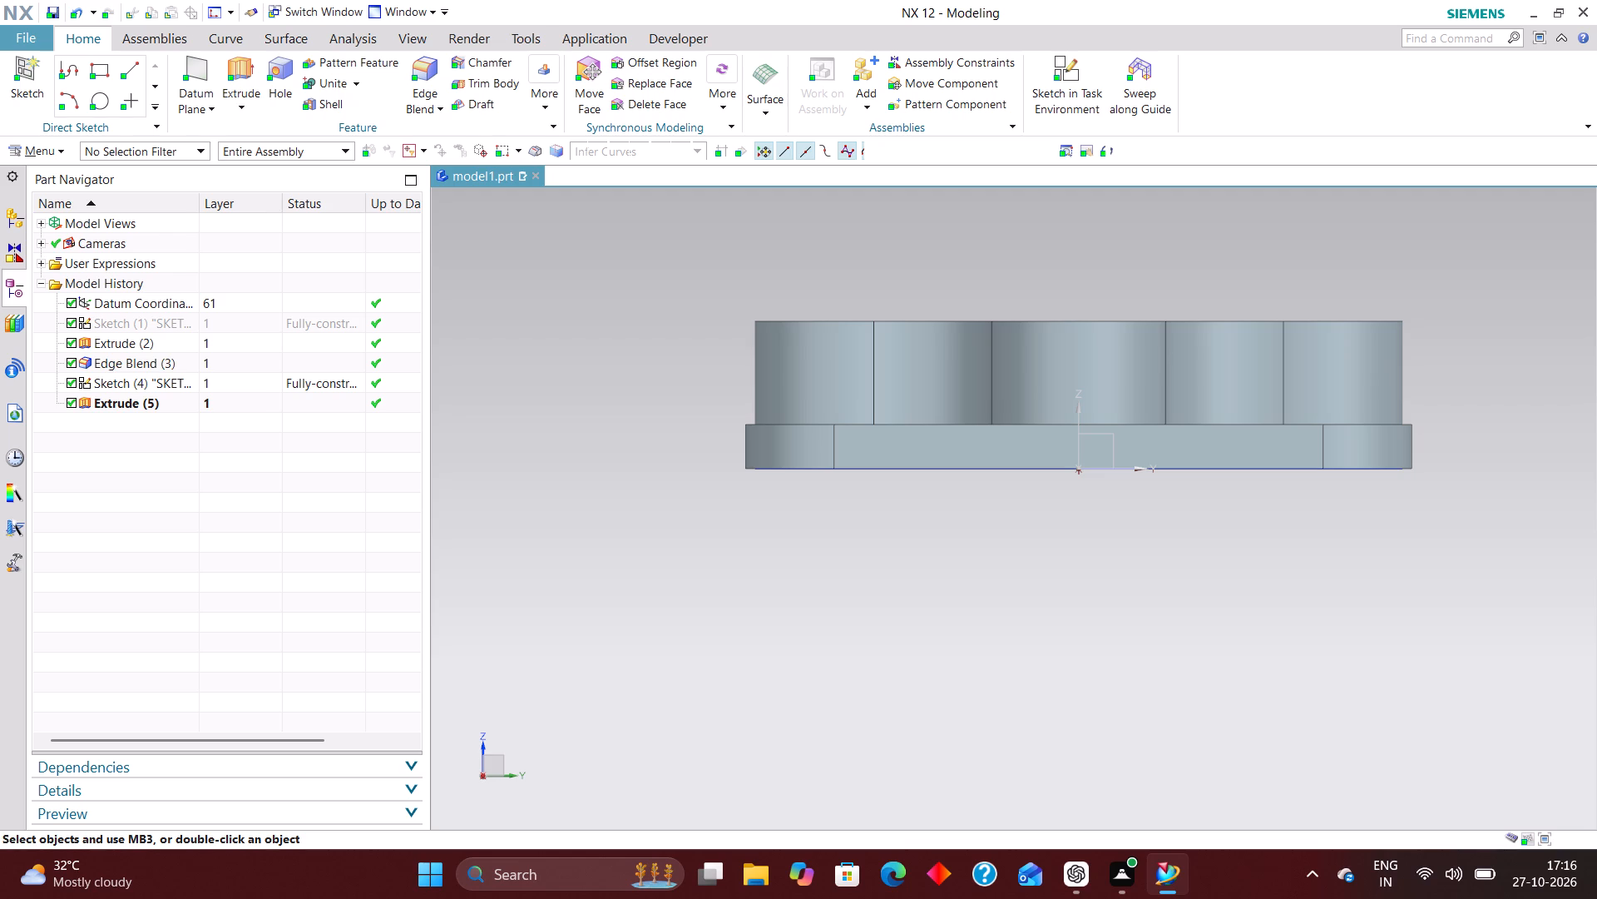
Unite the two solids, with the four-lobe boss as the target and the rounded base plate as the tool body.
middle_click_drag(861, 615, 838, 737)
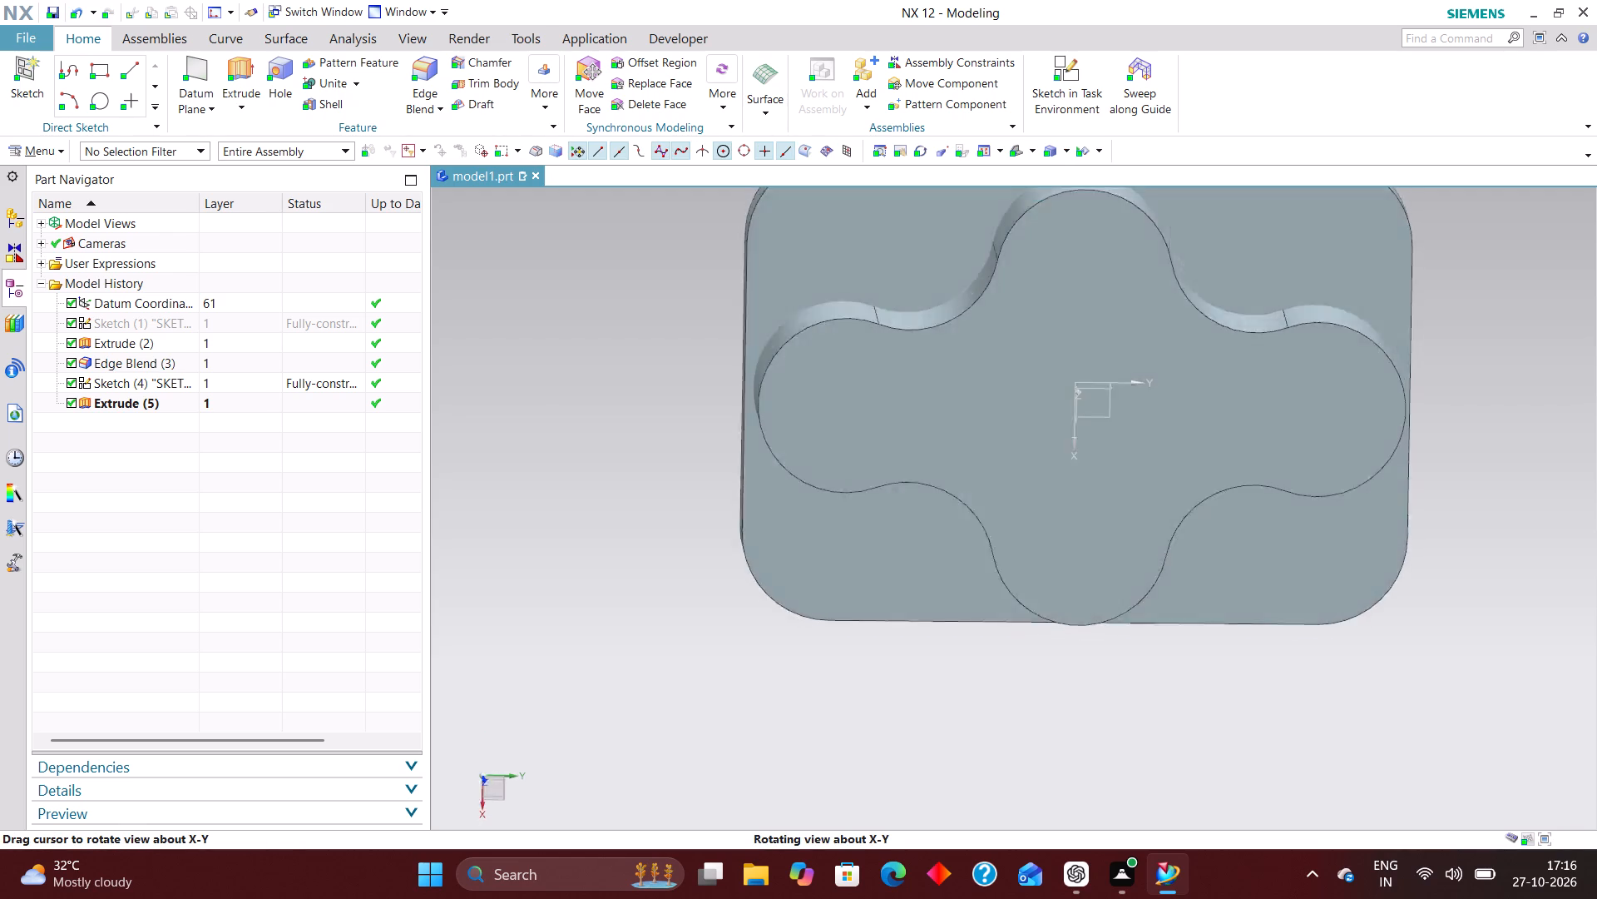
middle_click_drag(838, 737, 838, 647)
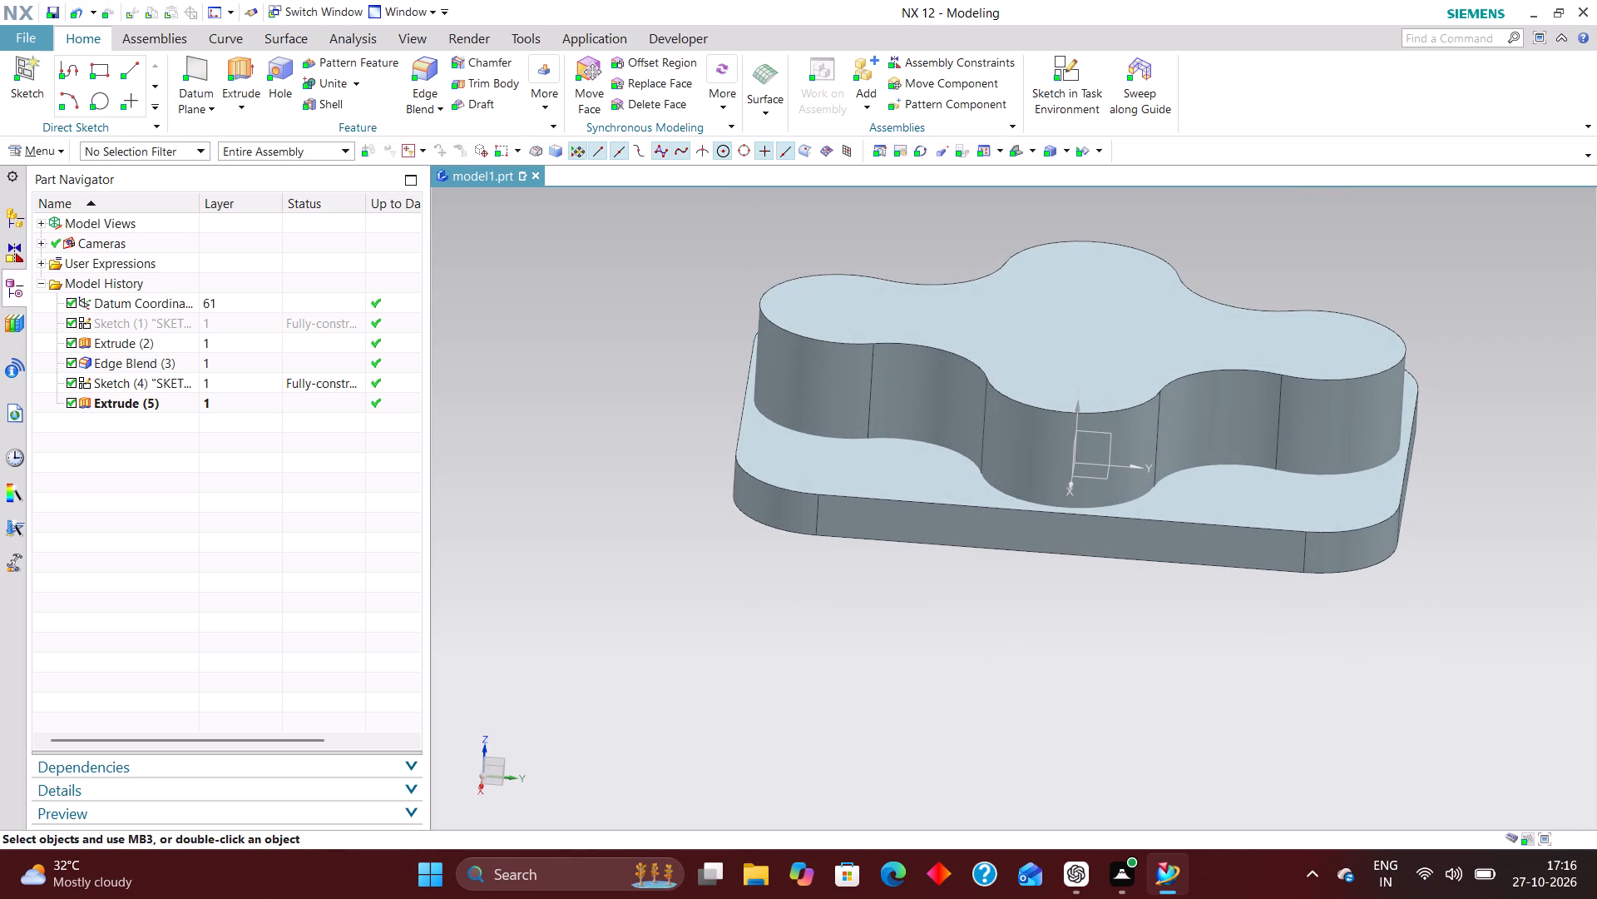
left_click(340, 84)
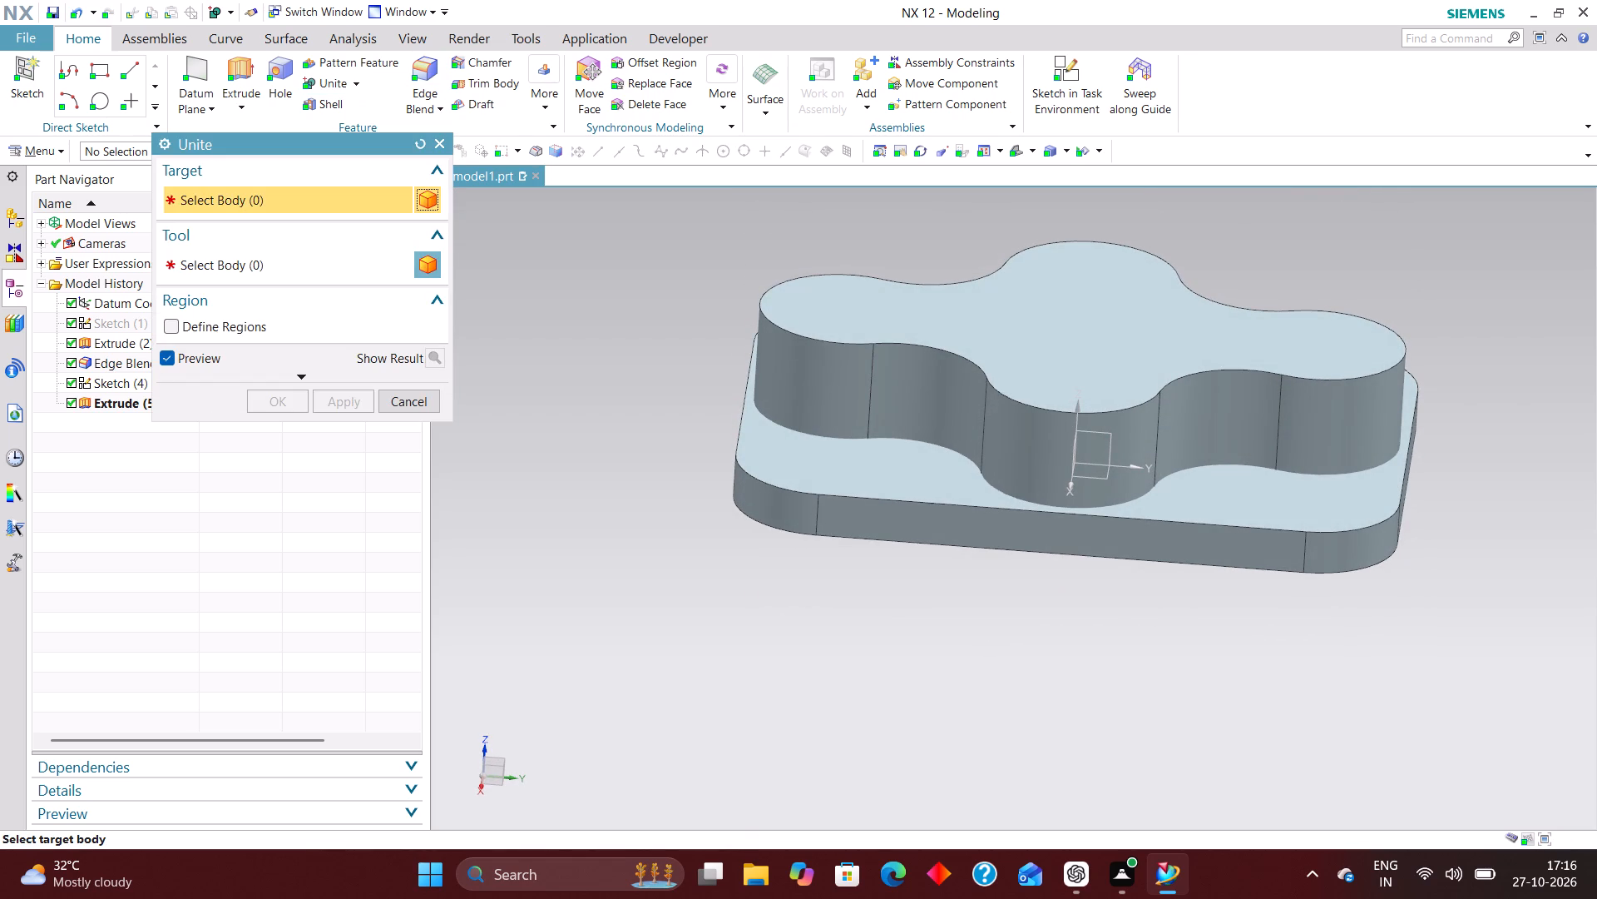
left_click(934, 354)
left_click(943, 484)
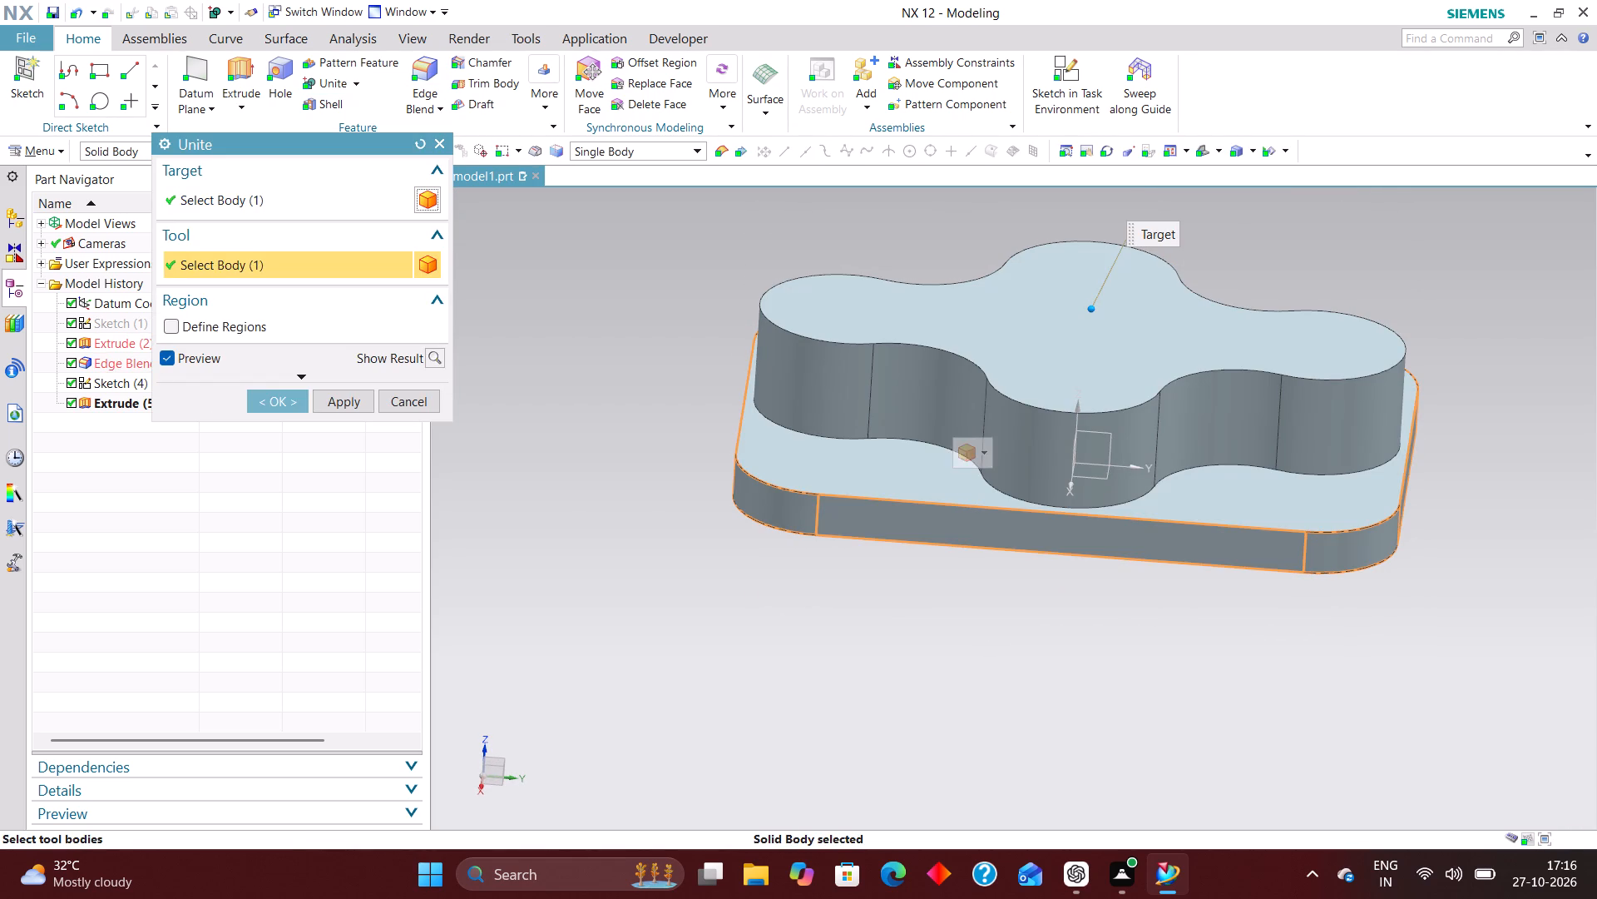
left_click(285, 395)
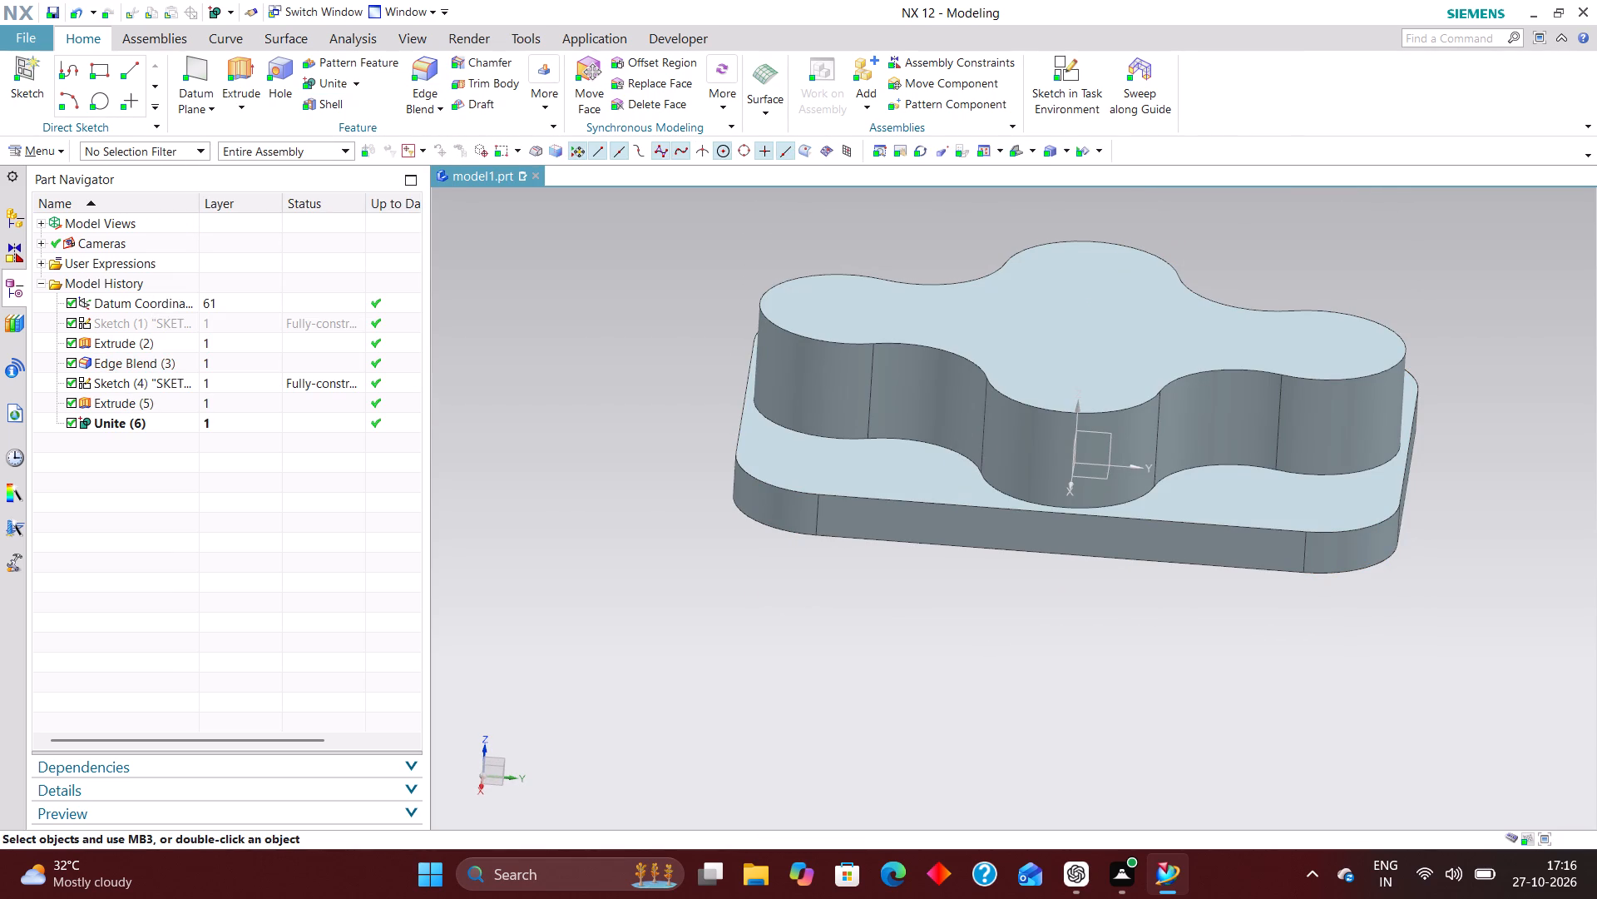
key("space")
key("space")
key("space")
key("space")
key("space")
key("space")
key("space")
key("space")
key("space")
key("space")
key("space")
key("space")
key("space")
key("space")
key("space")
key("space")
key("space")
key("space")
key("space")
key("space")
Create a new task-environment sketch on the horizontal XY plane at the base of the plate.
key("End")
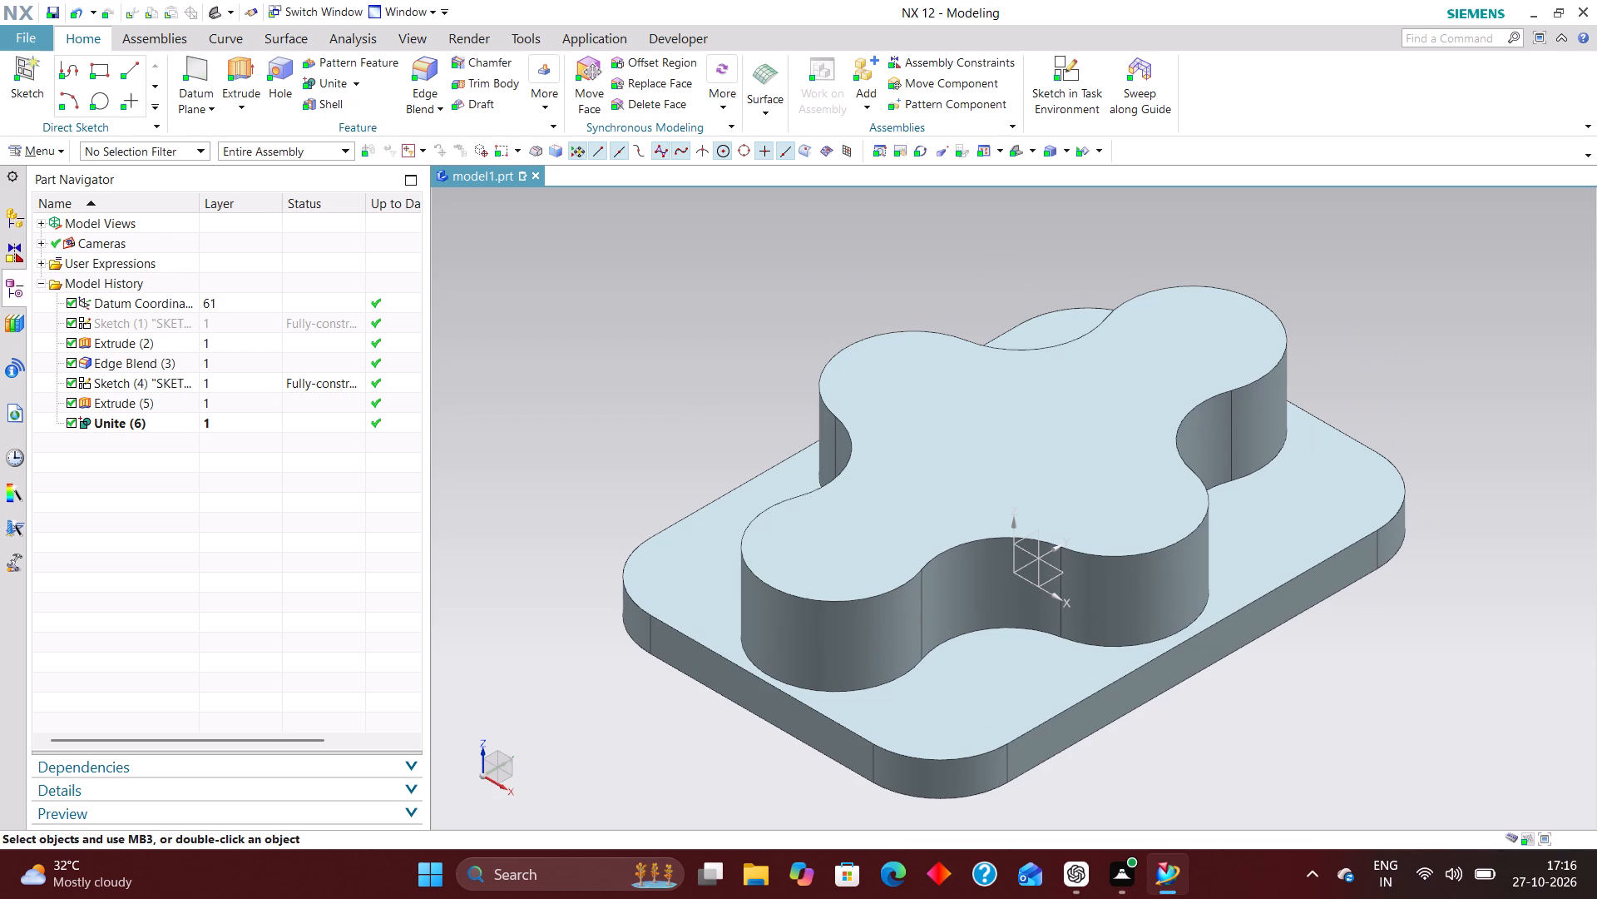
left_click(1065, 67)
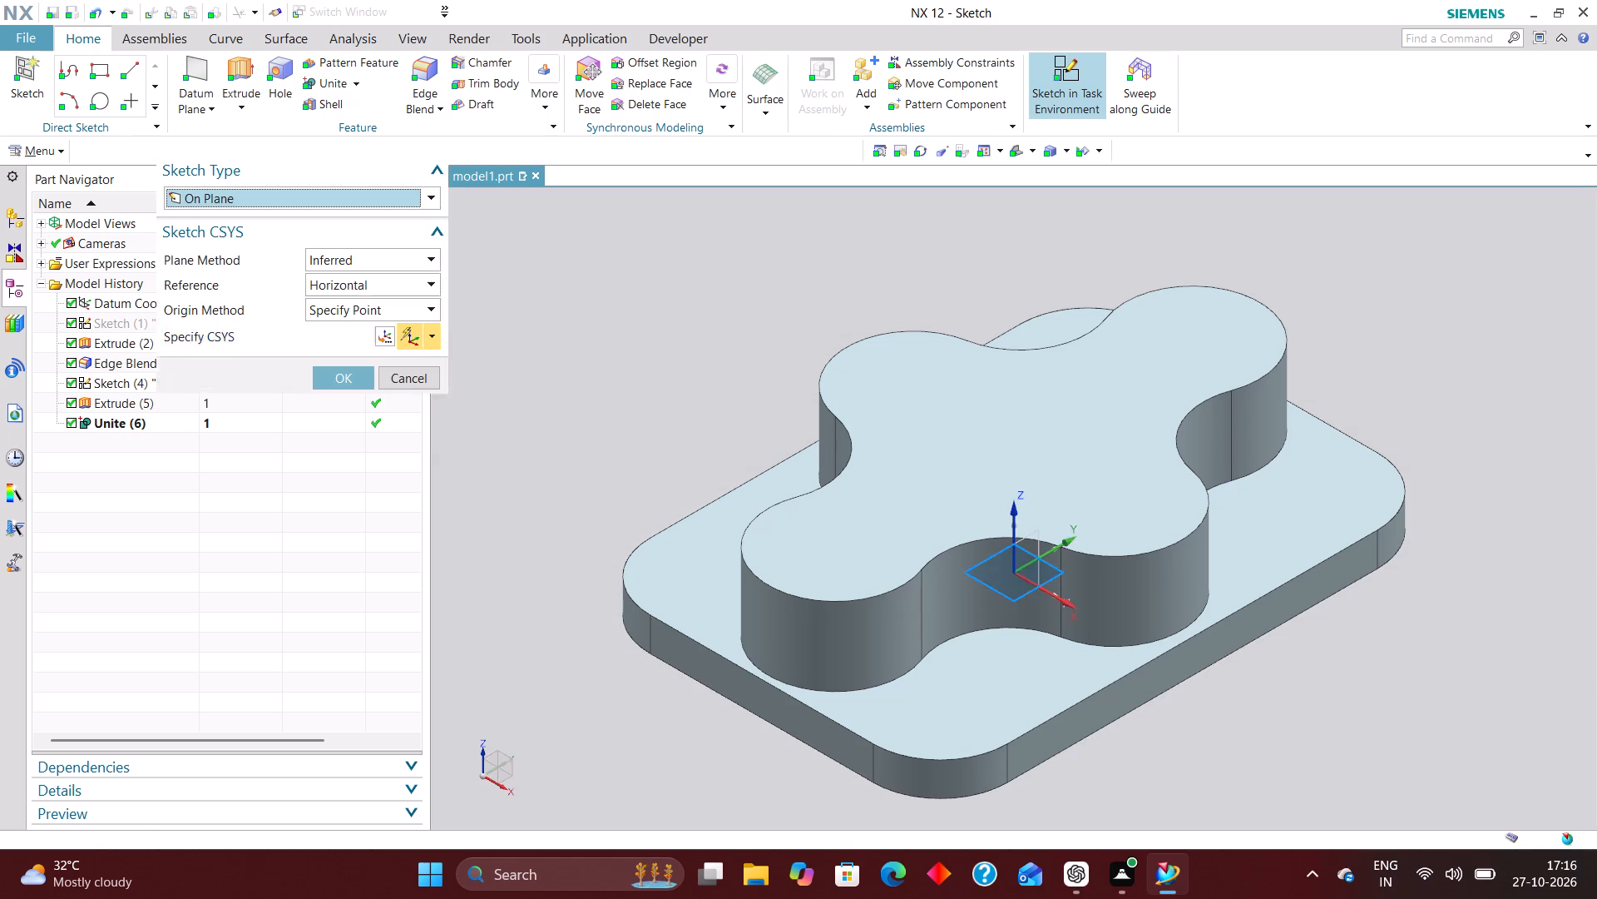
left_click(1050, 583)
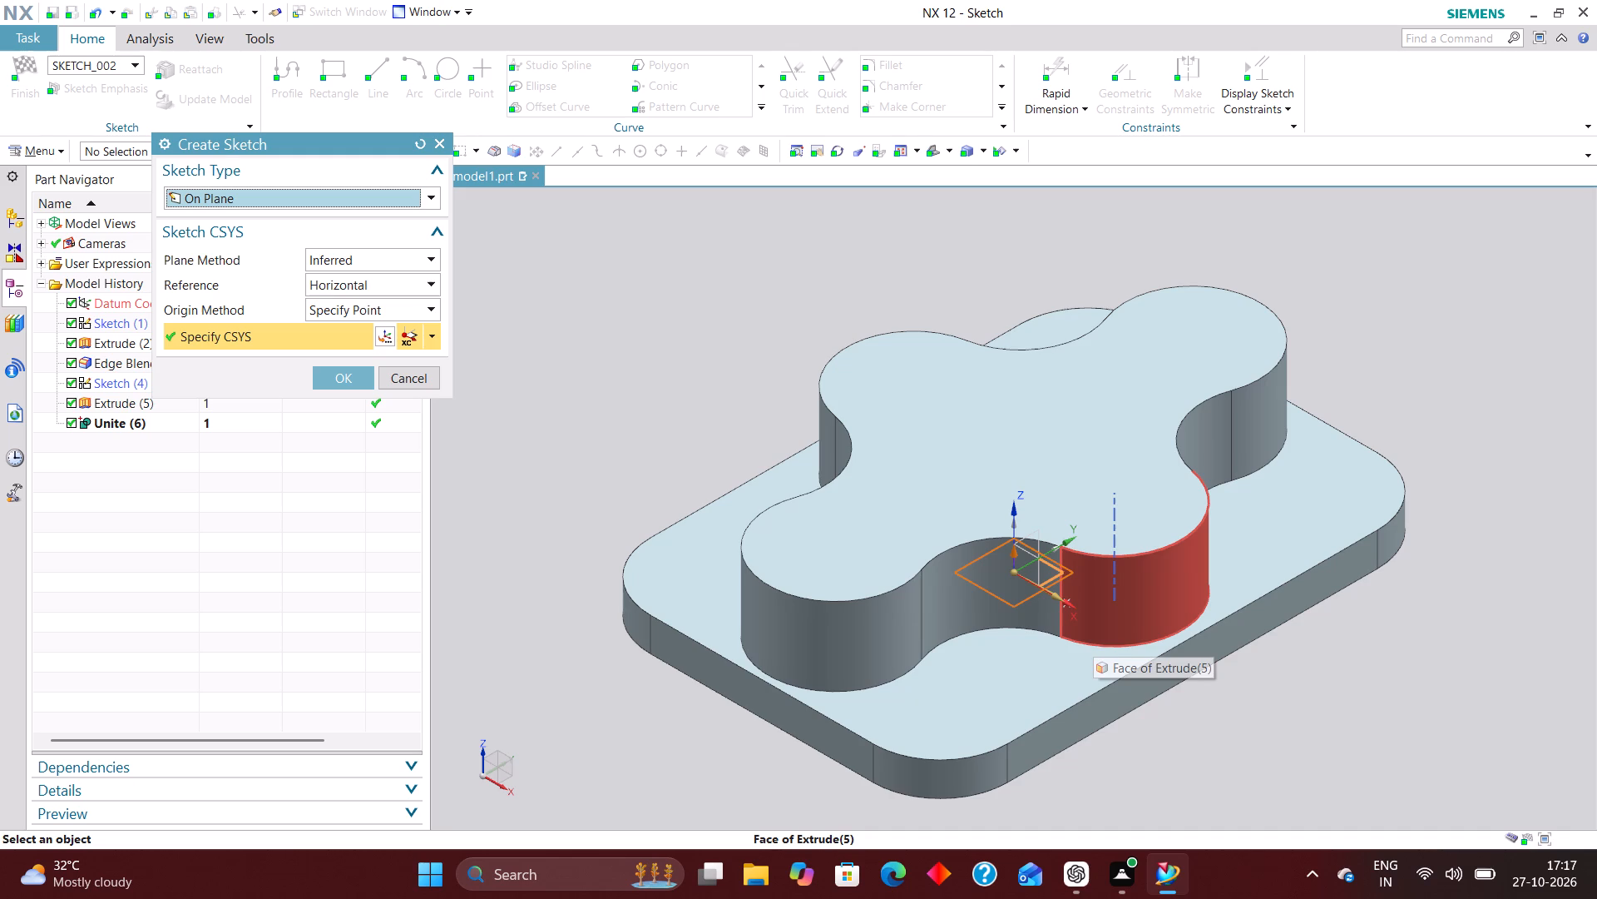
left_click(346, 377)
scroll(769, 449, "down", 4)
scroll(818, 534, "up", 2)
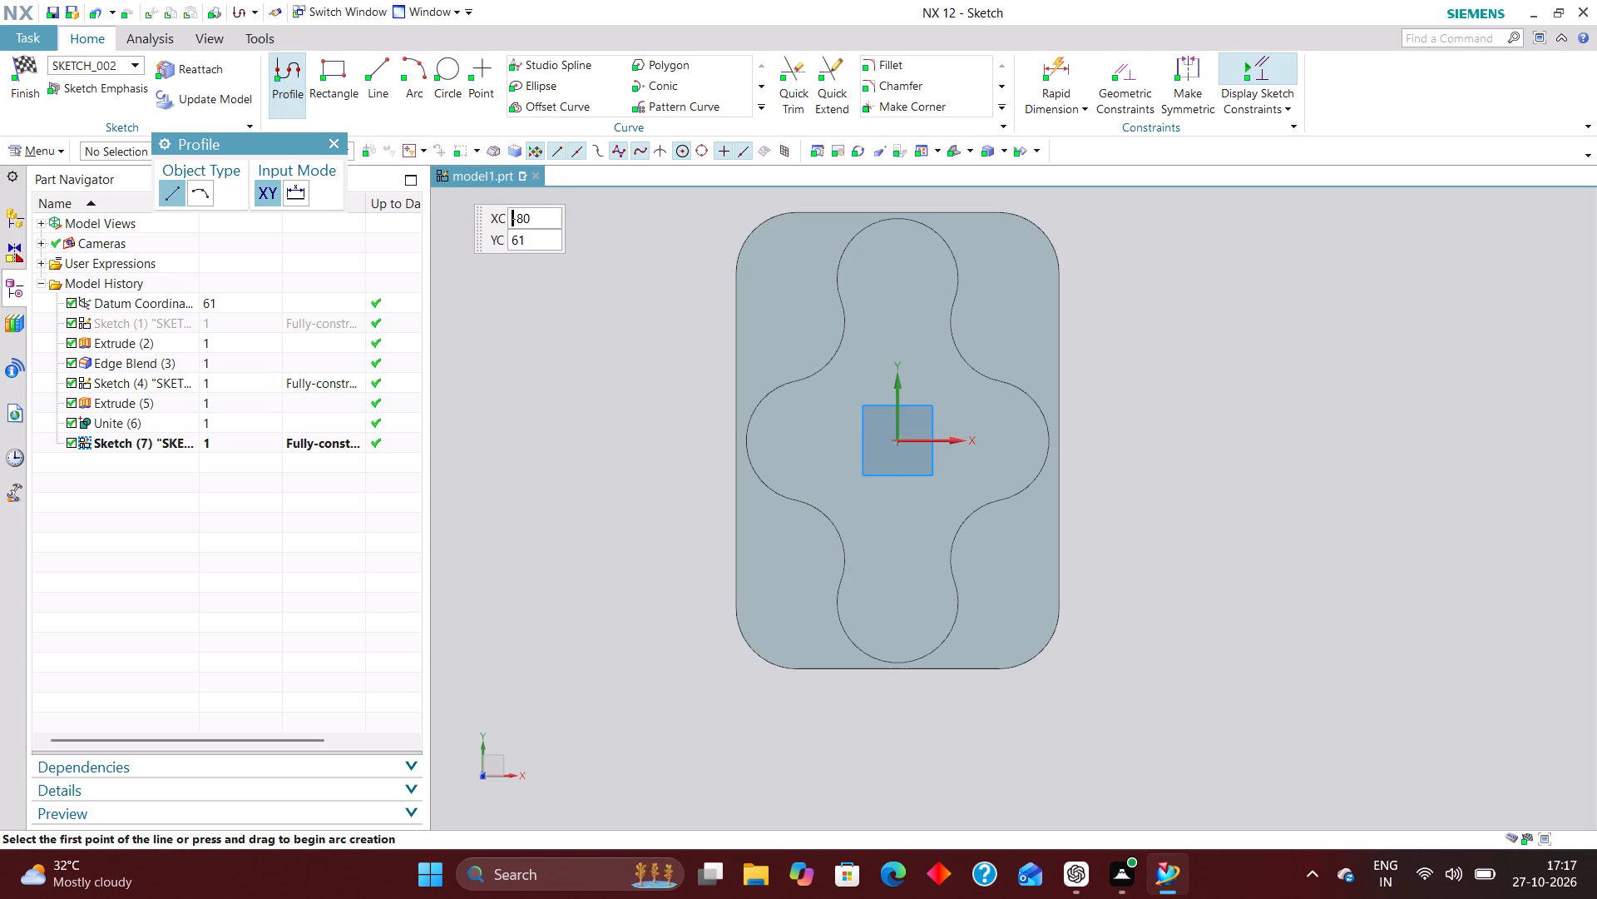
Draw four freehand circles: one in the upper lobe on the Y axis, and others beyond the plate's right, left and lower edges.
left_click(436, 67)
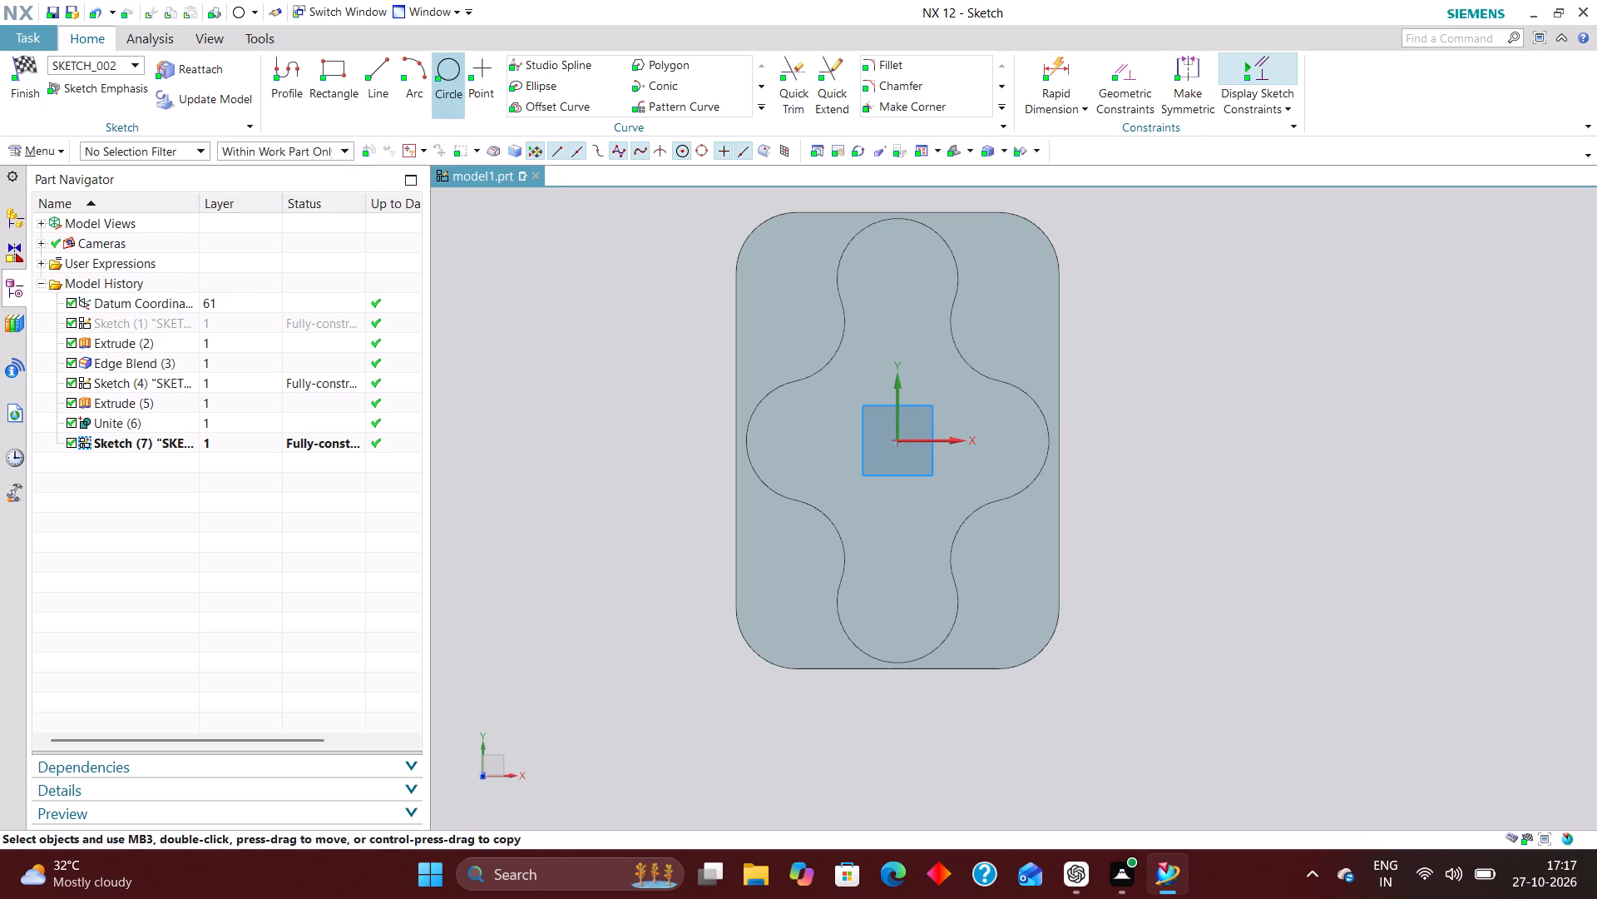
left_click(895, 303)
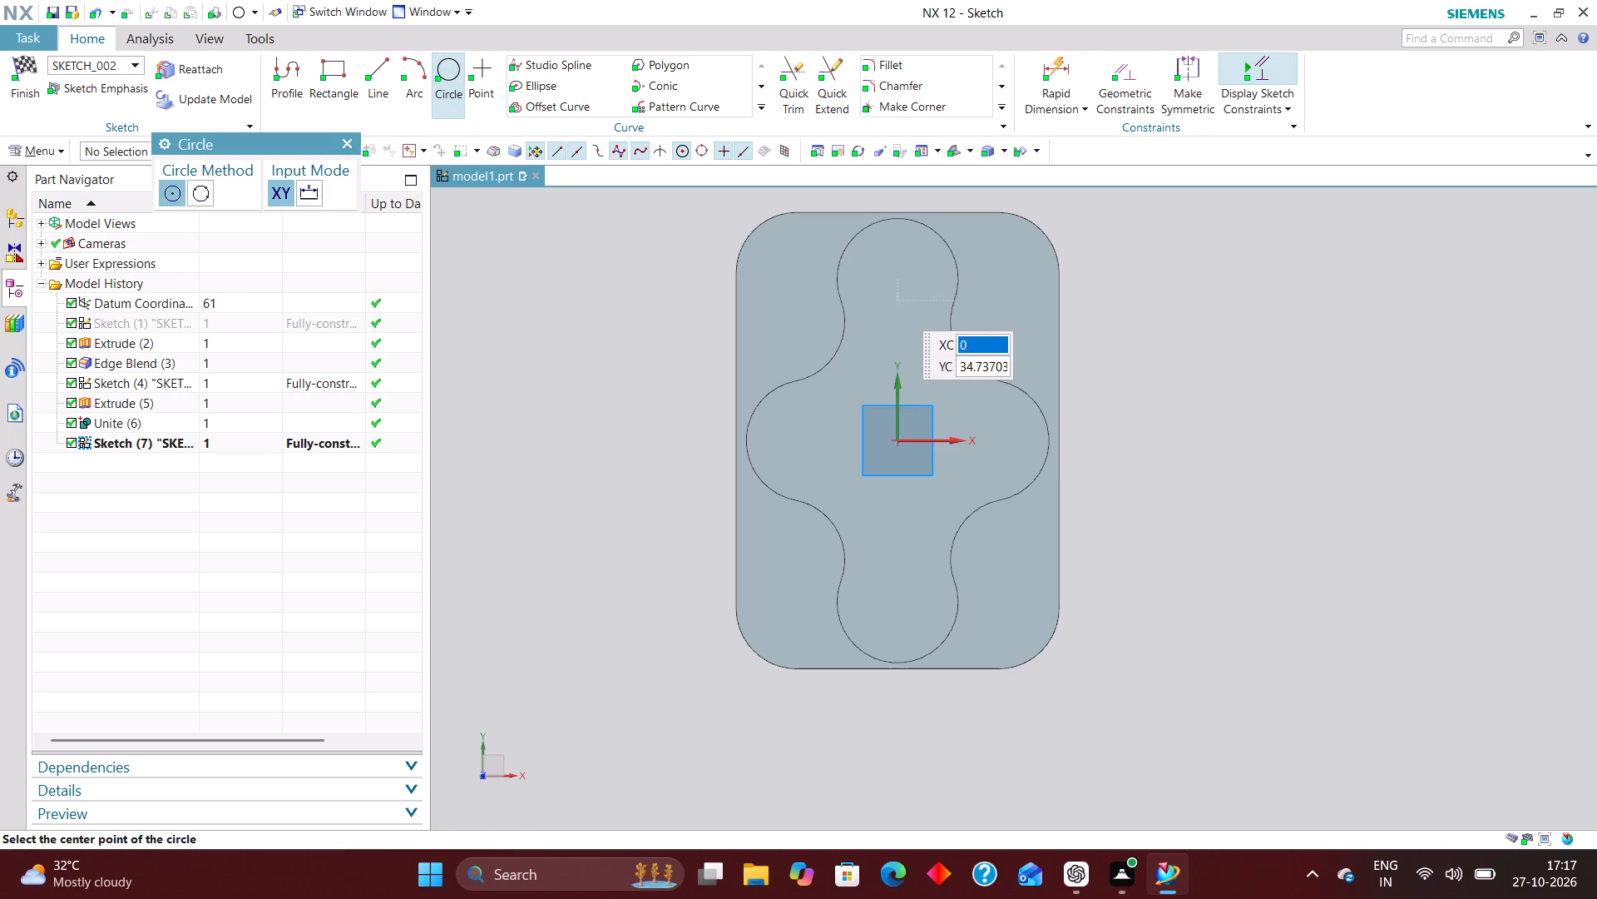
left_click(910, 317)
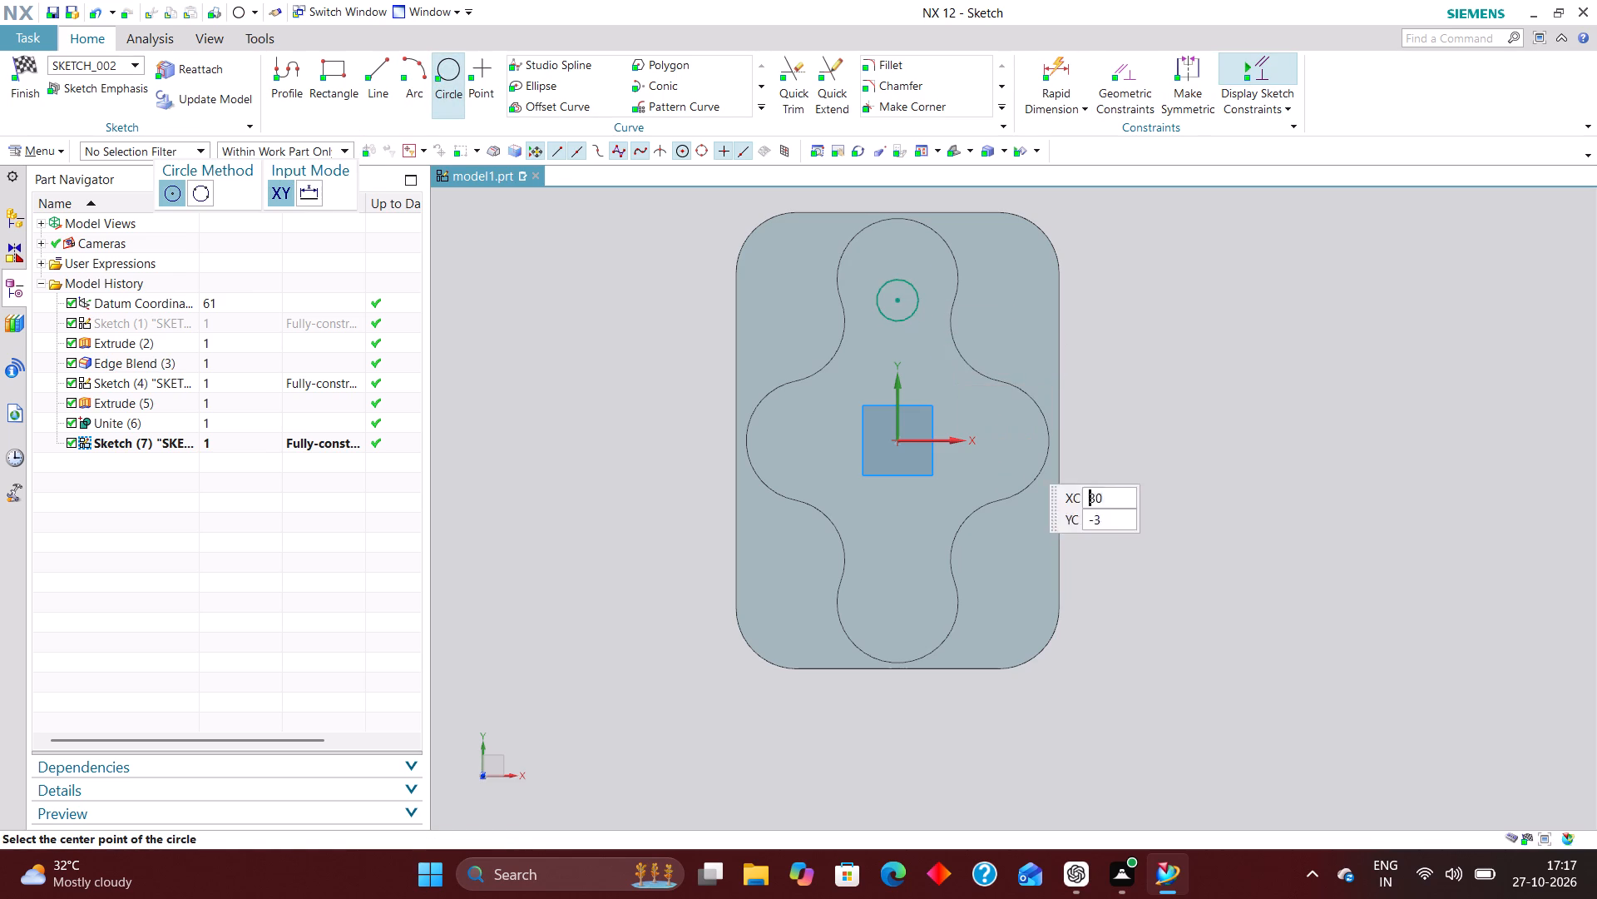
left_click(1175, 441)
left_click(1190, 465)
left_click(671, 439)
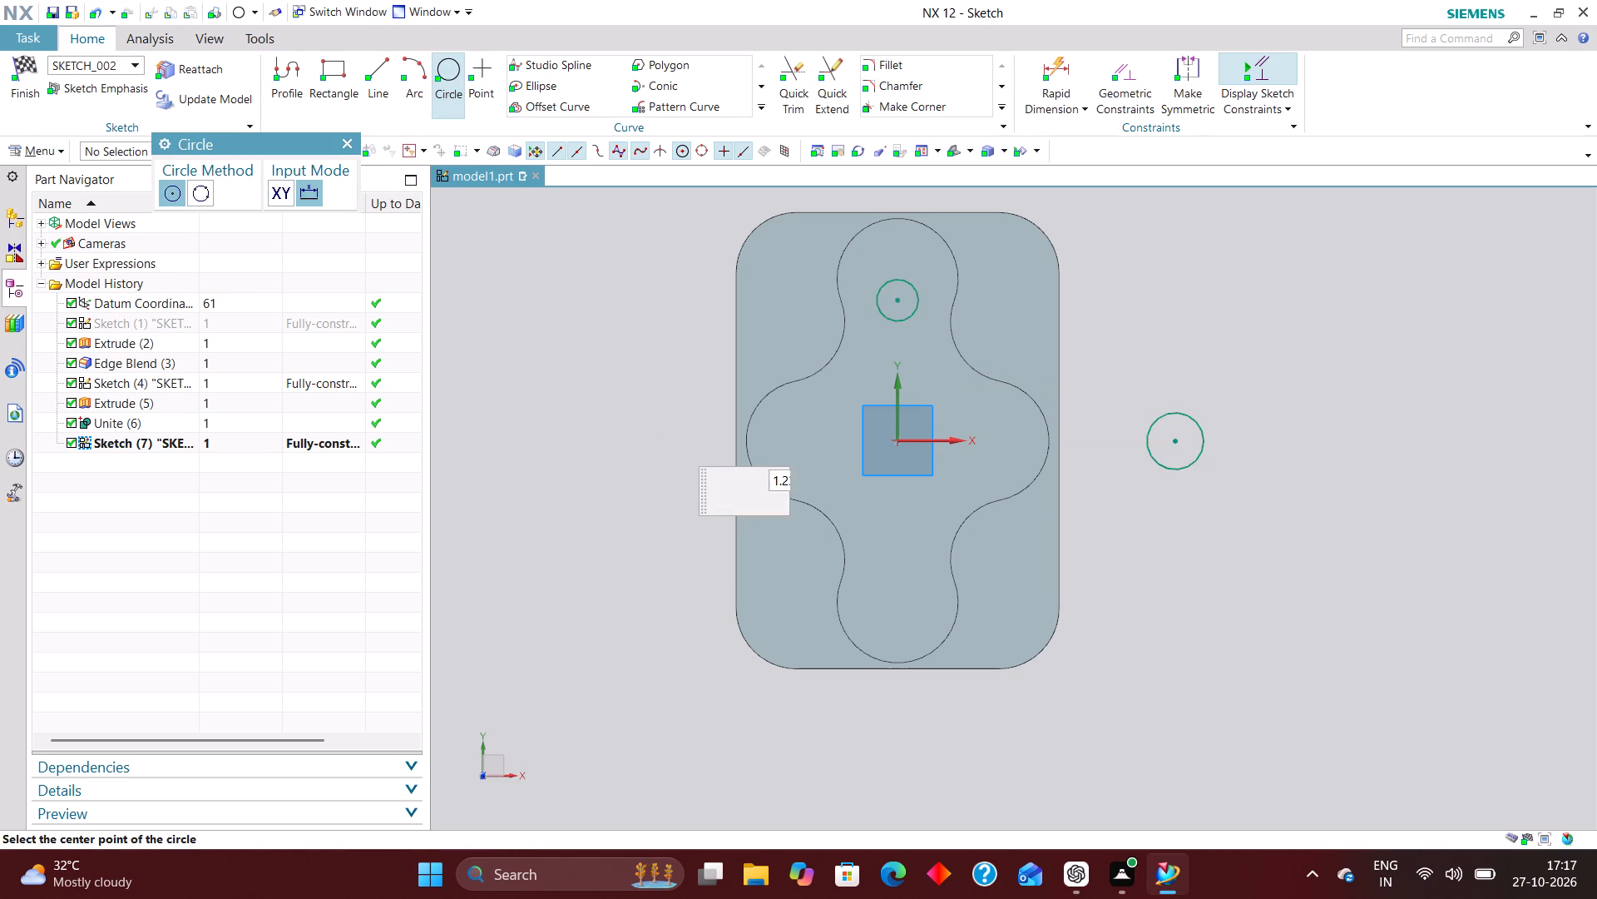
left_click(690, 461)
left_click(888, 758)
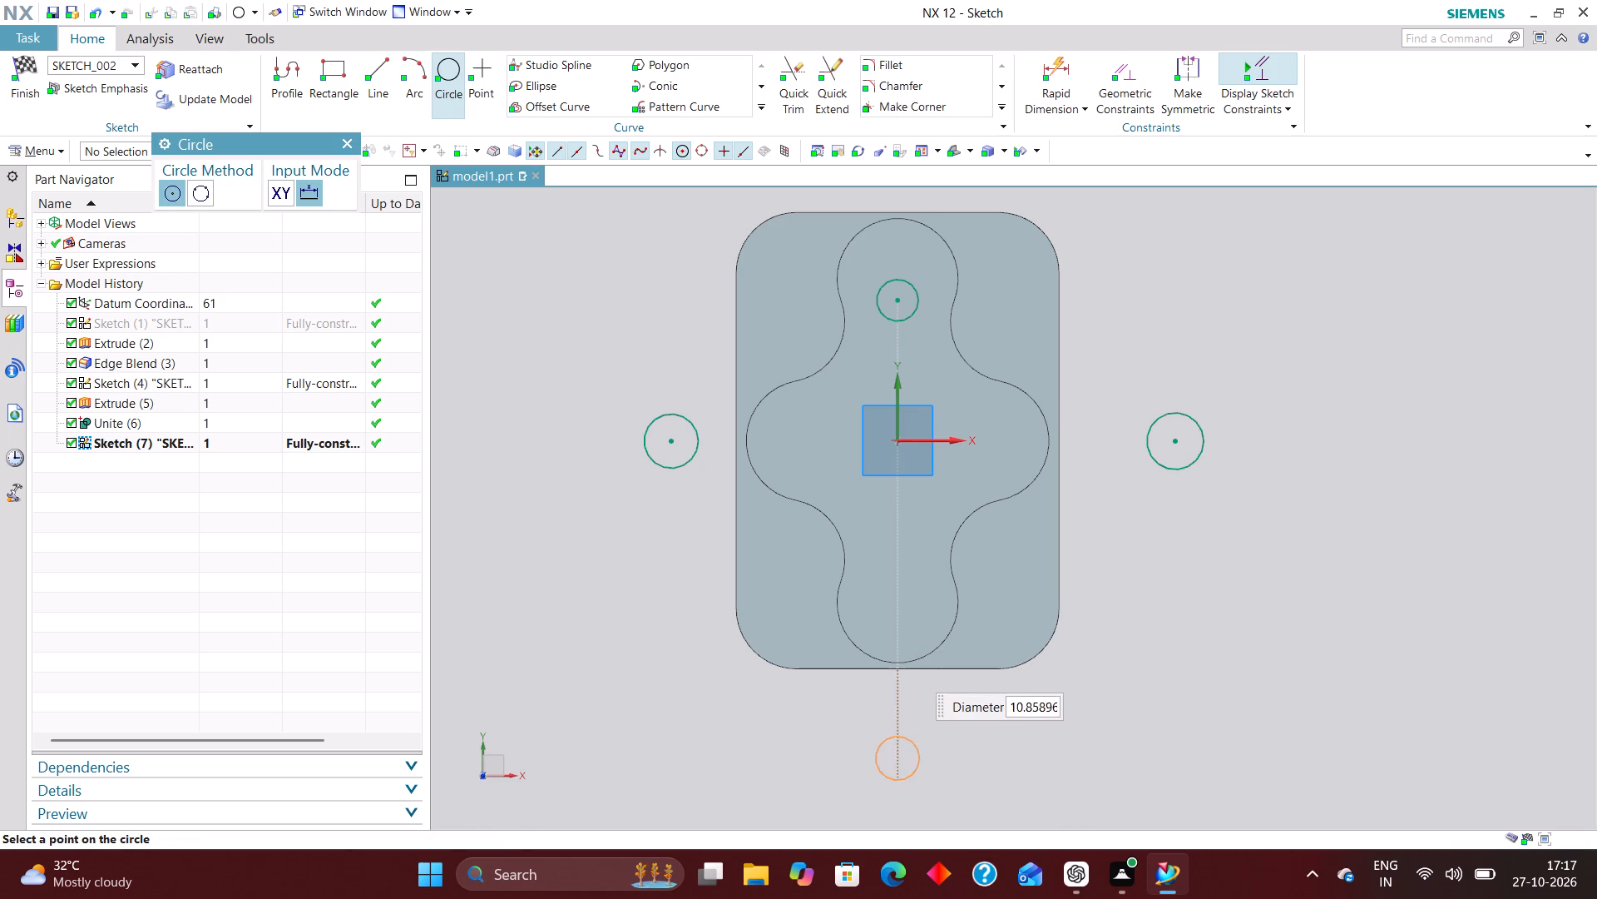
left_click(918, 787)
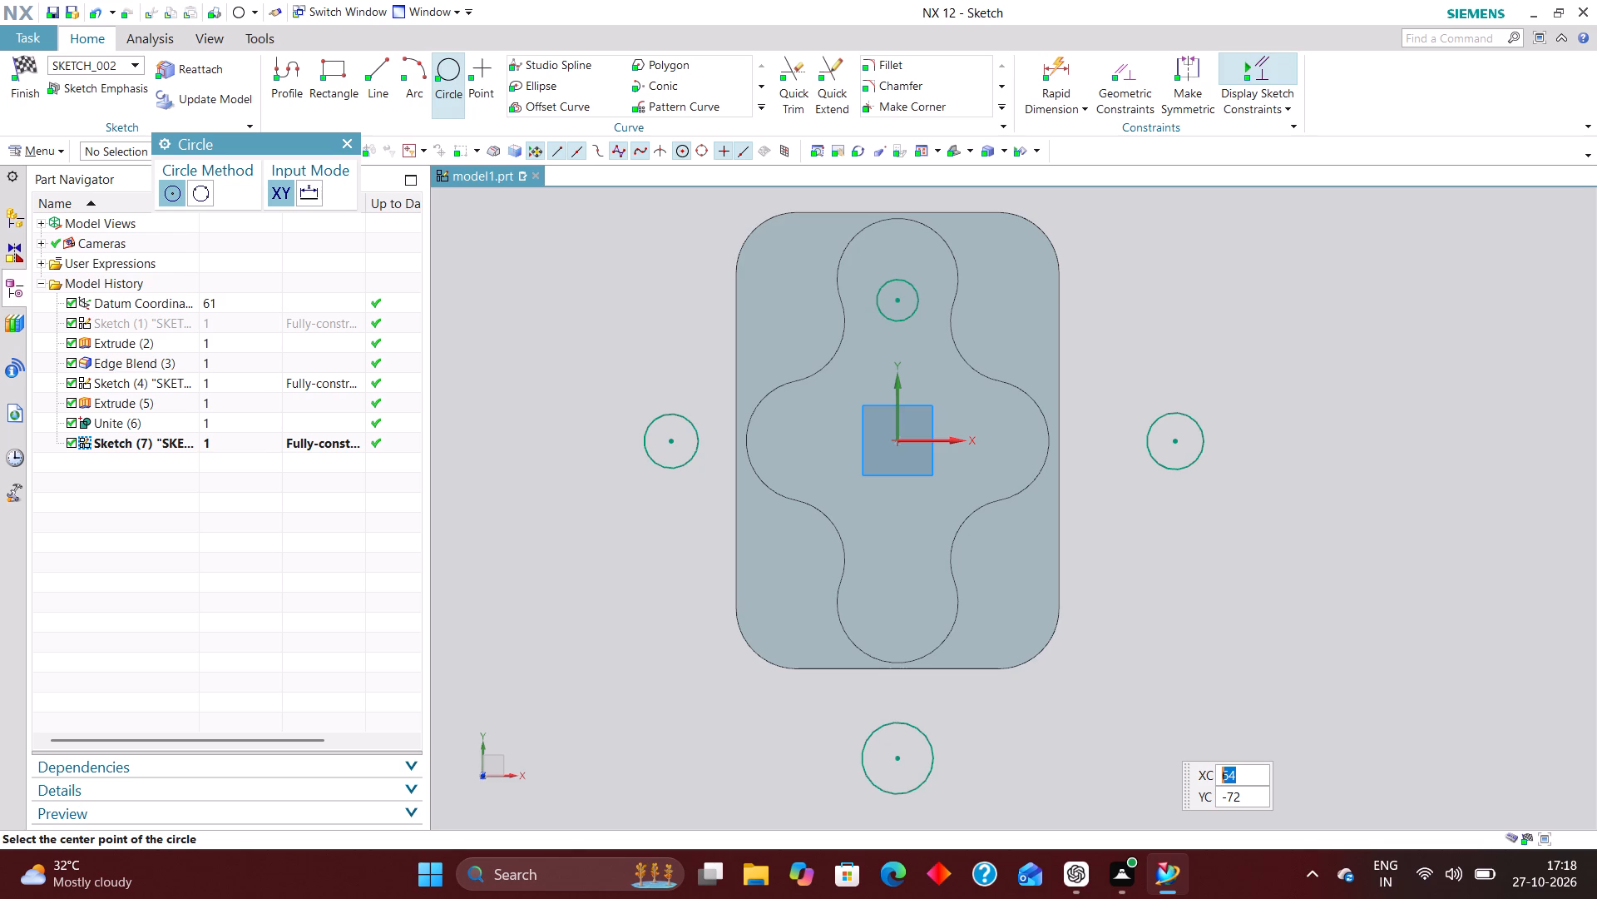
Apply Point on Curve constraints placing the right and left circle centres on the X axis, and the upper and lower centres on the Y axis.
left_click(1130, 83)
left_click(204, 214)
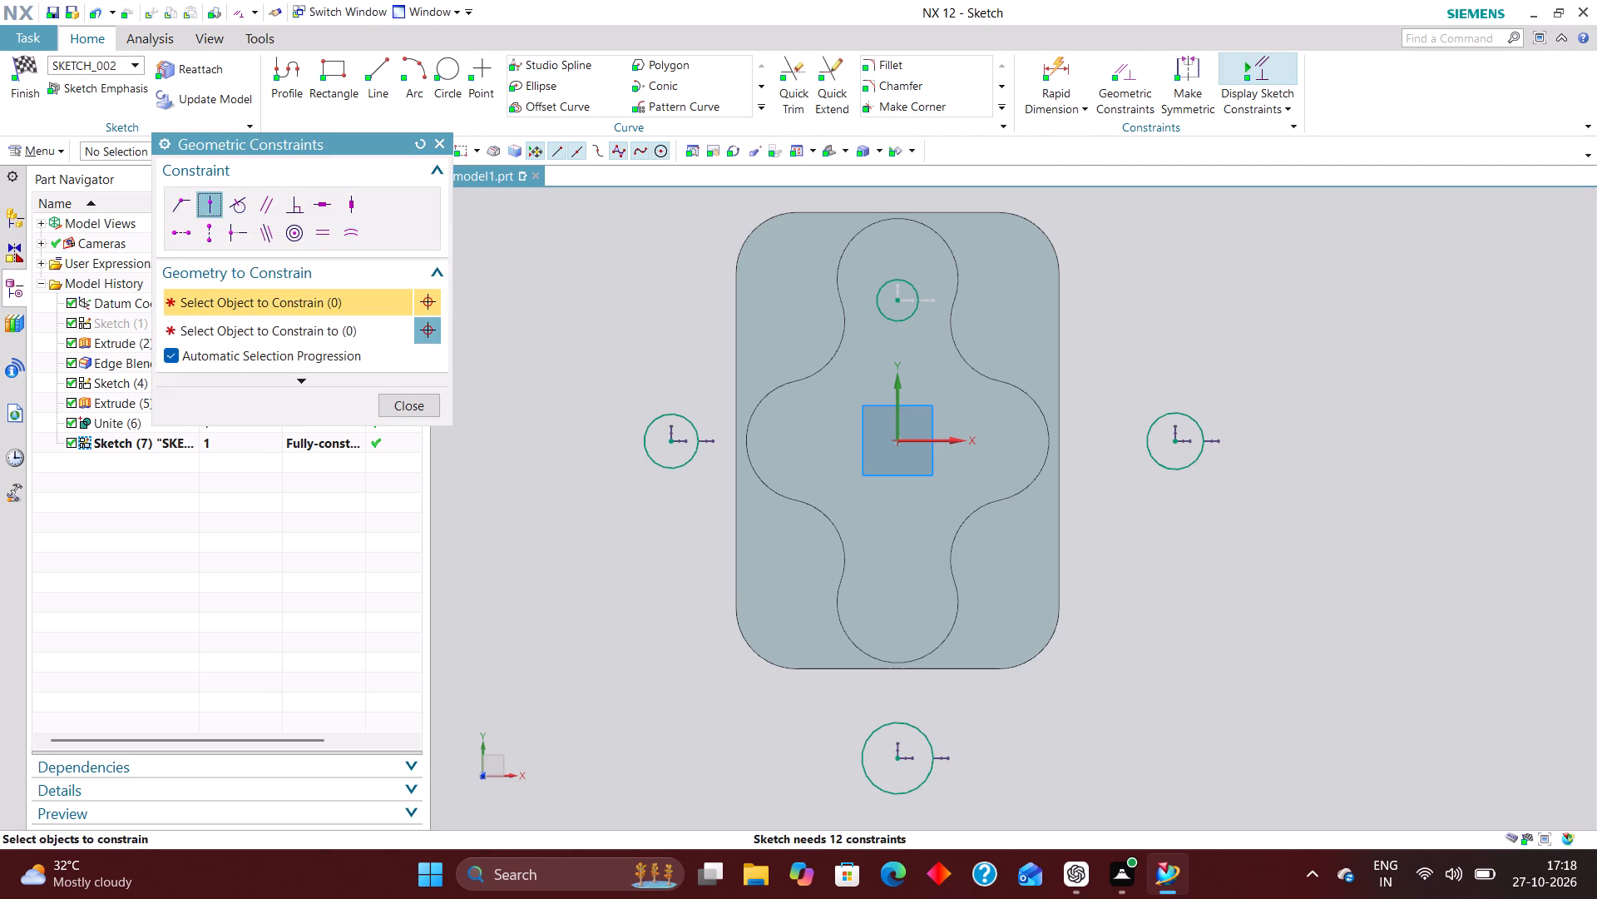
left_click(1174, 440)
left_click(950, 441)
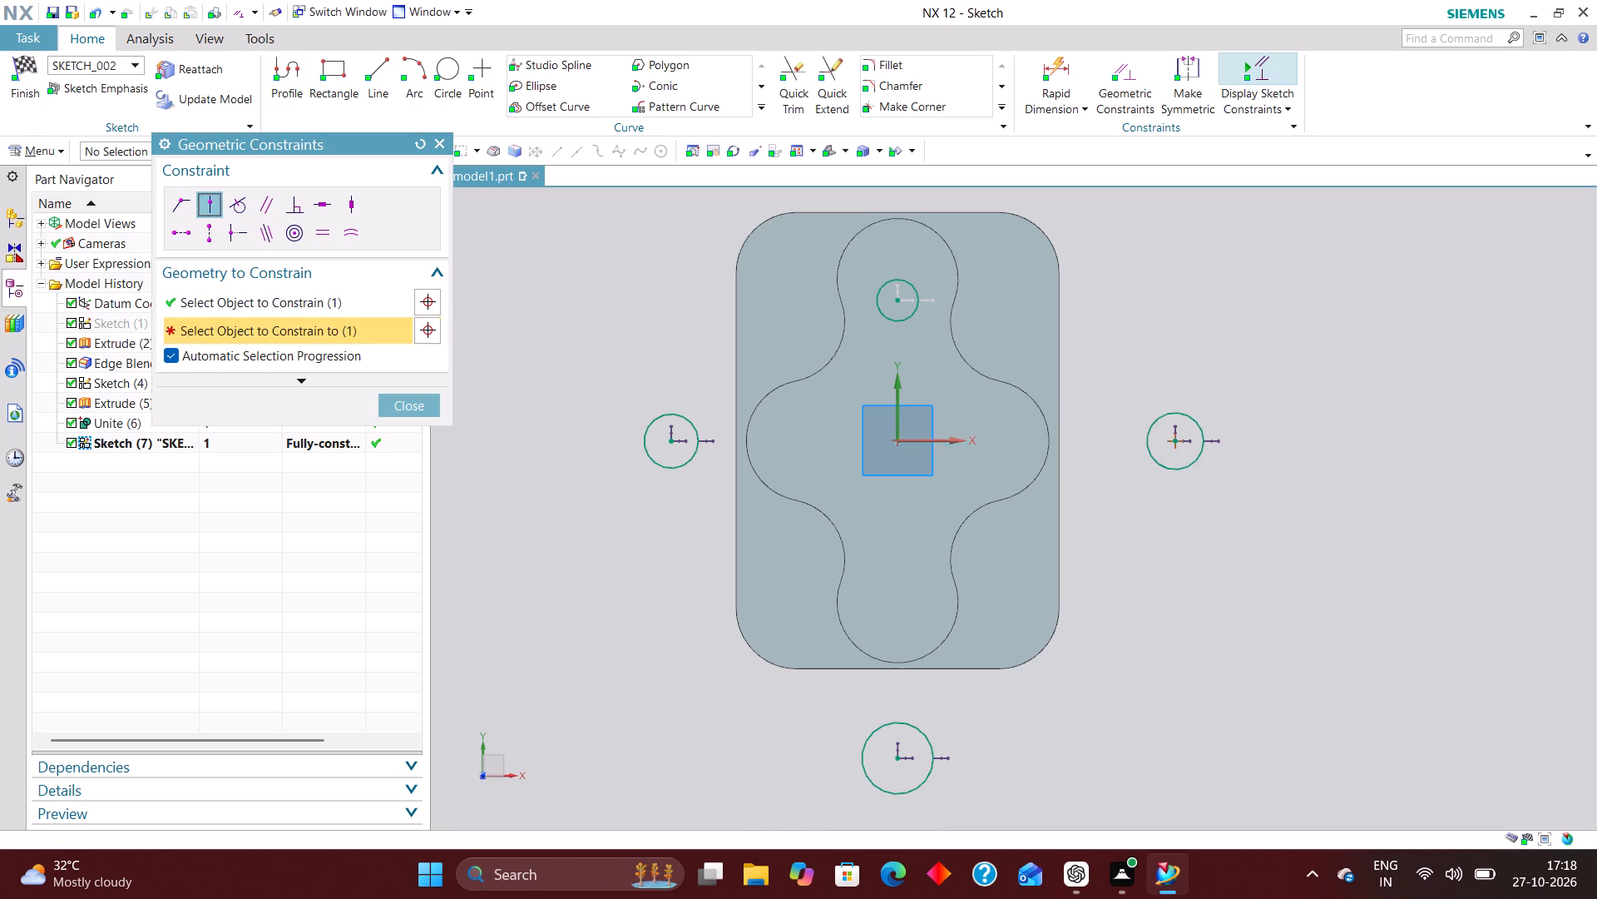
left_click(894, 296)
left_click(897, 389)
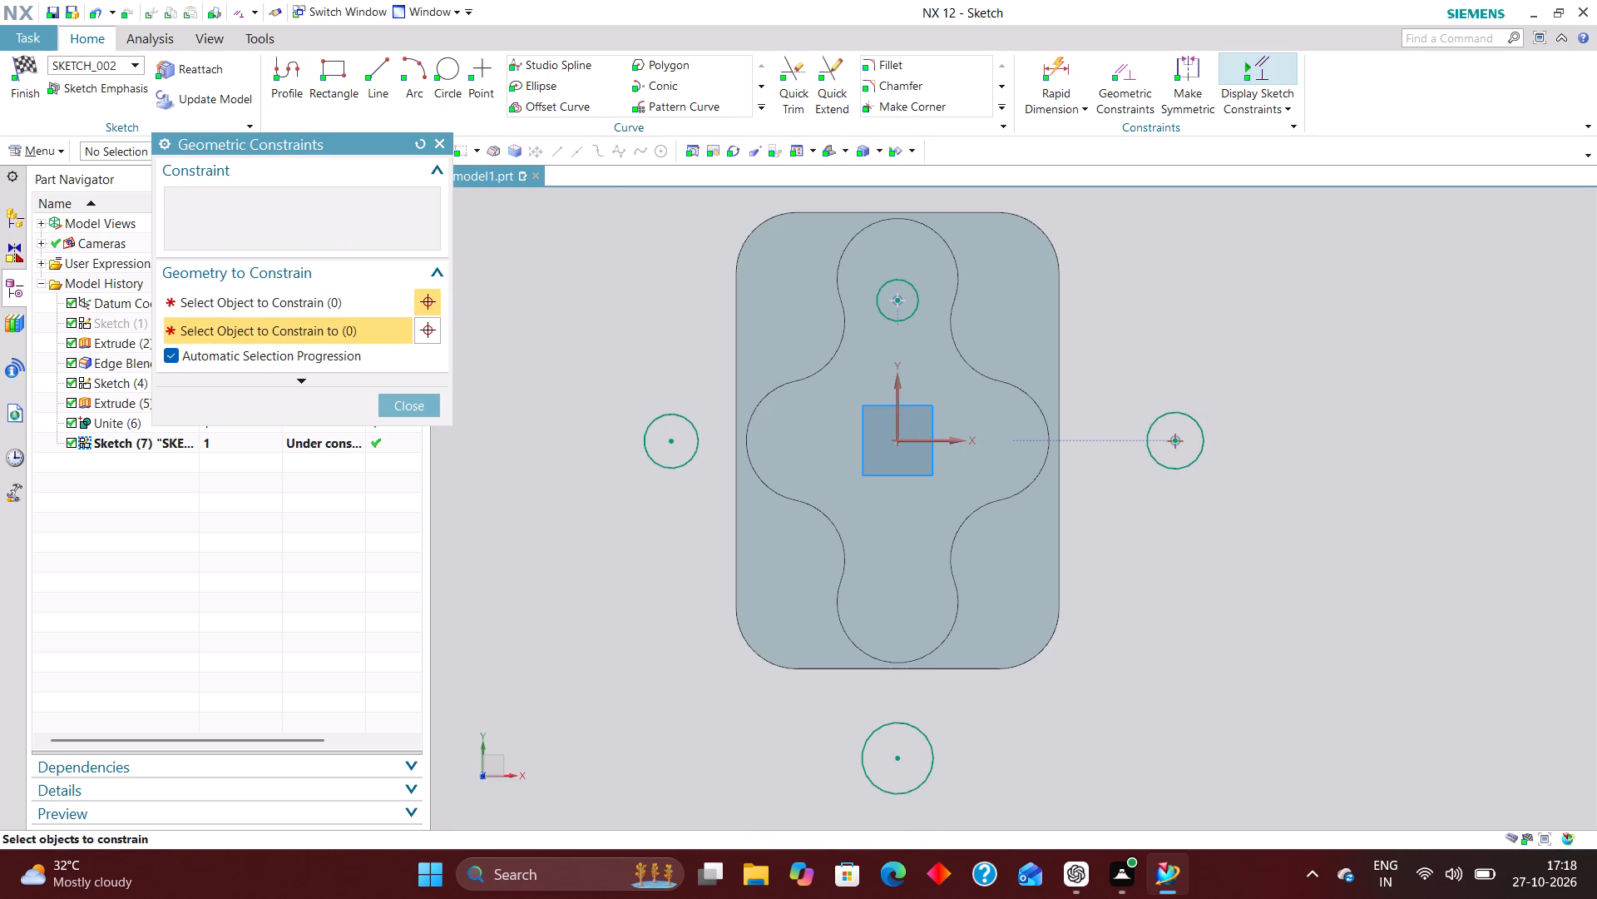
left_click(894, 756)
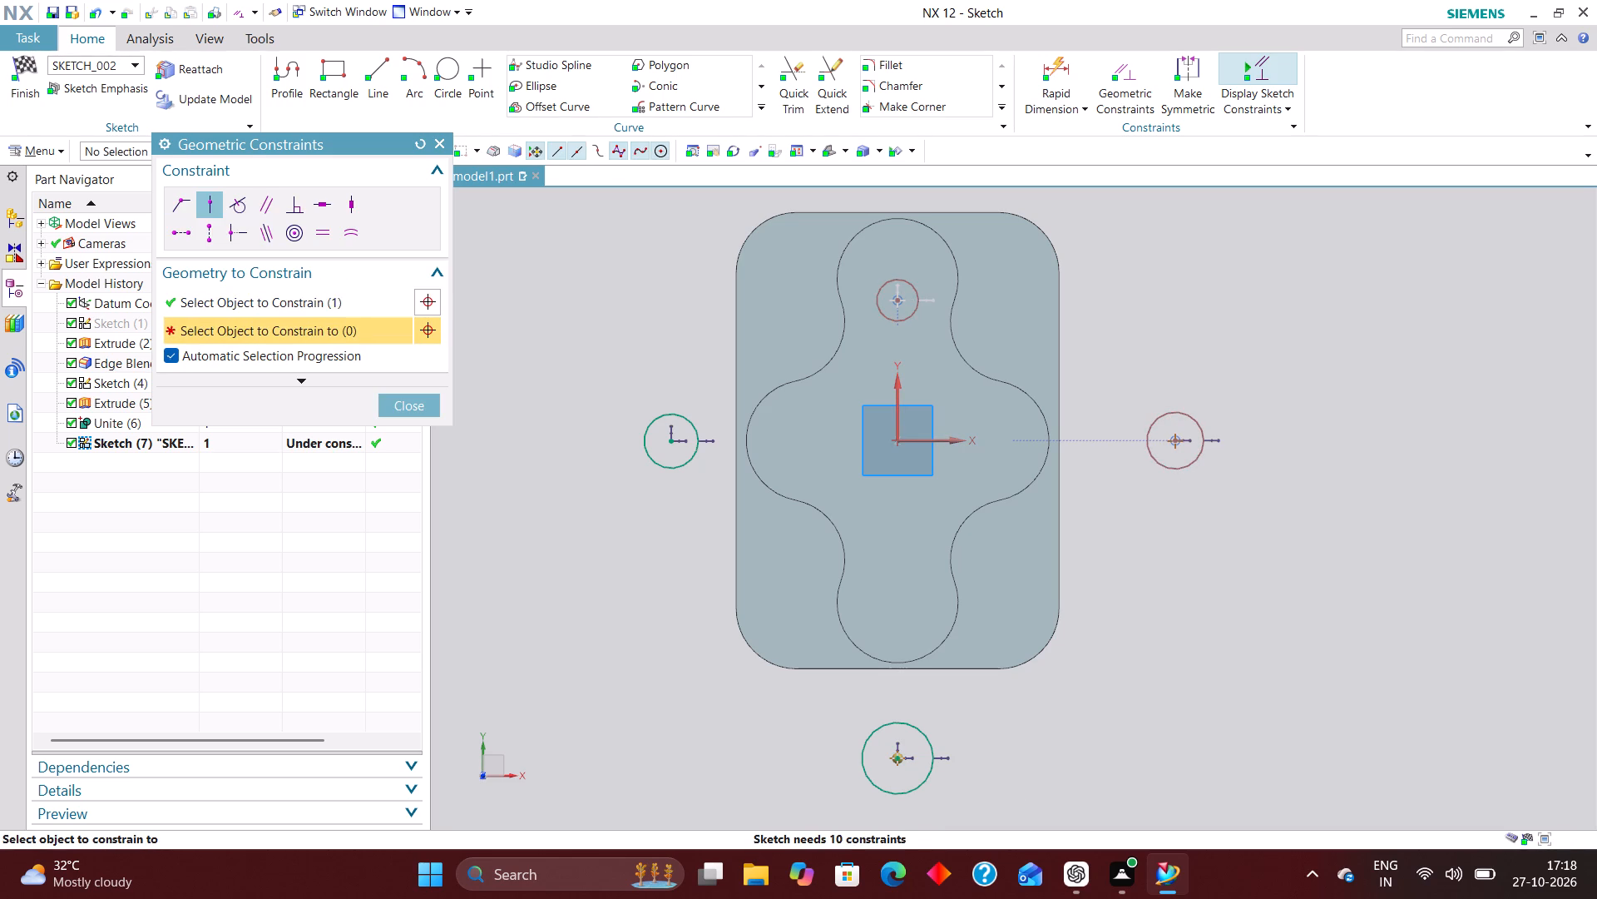
left_click(900, 401)
left_click(670, 440)
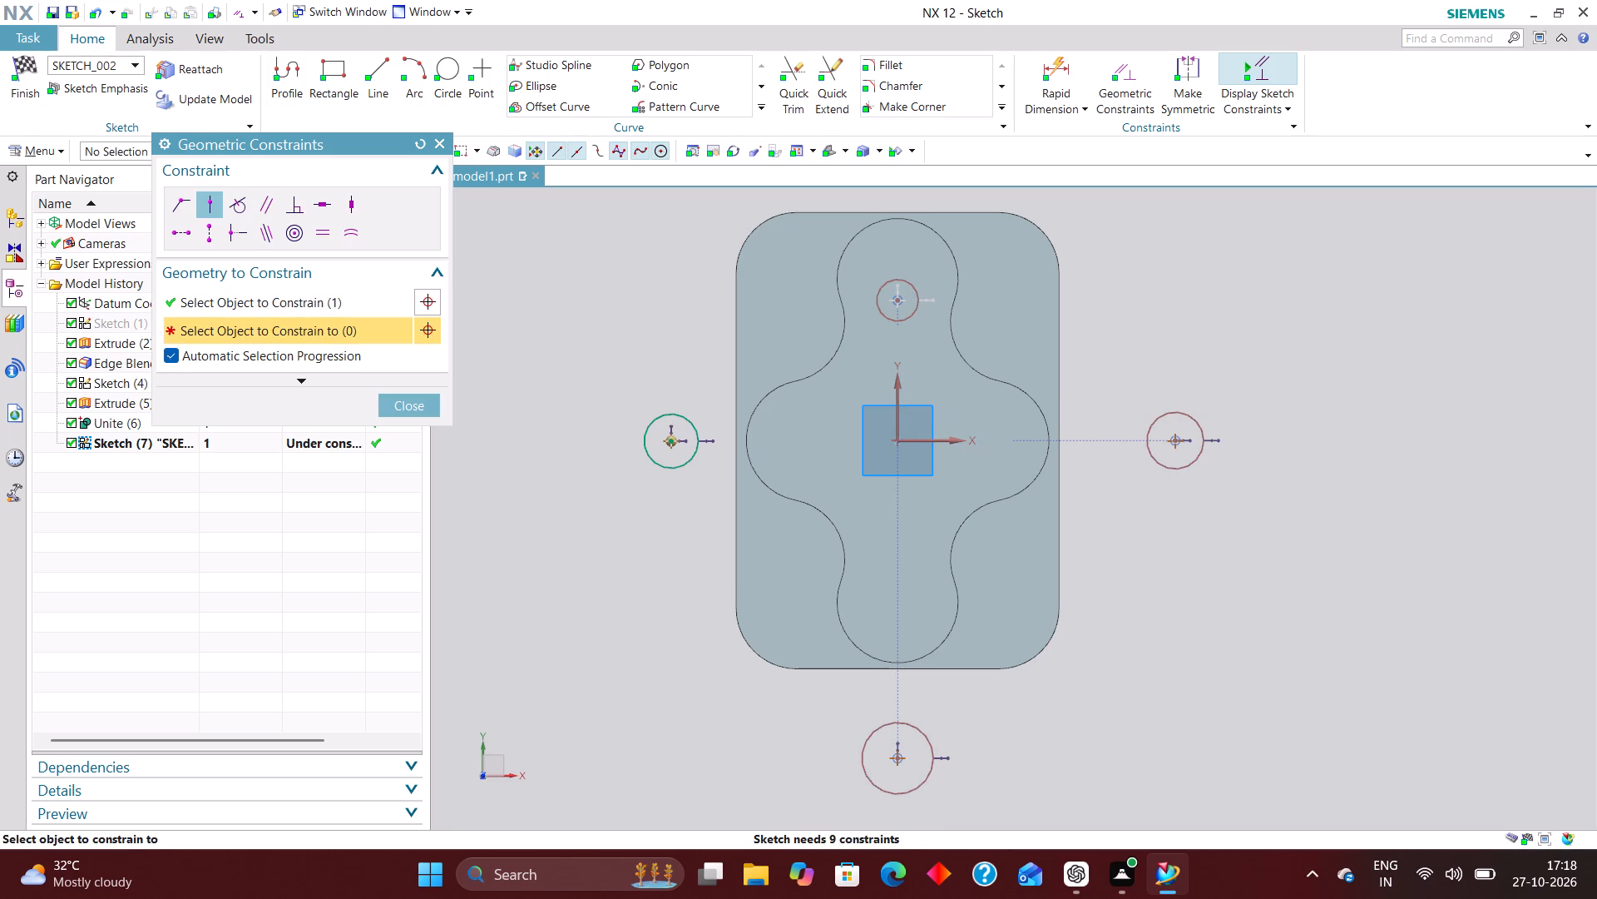
left_click(932, 440)
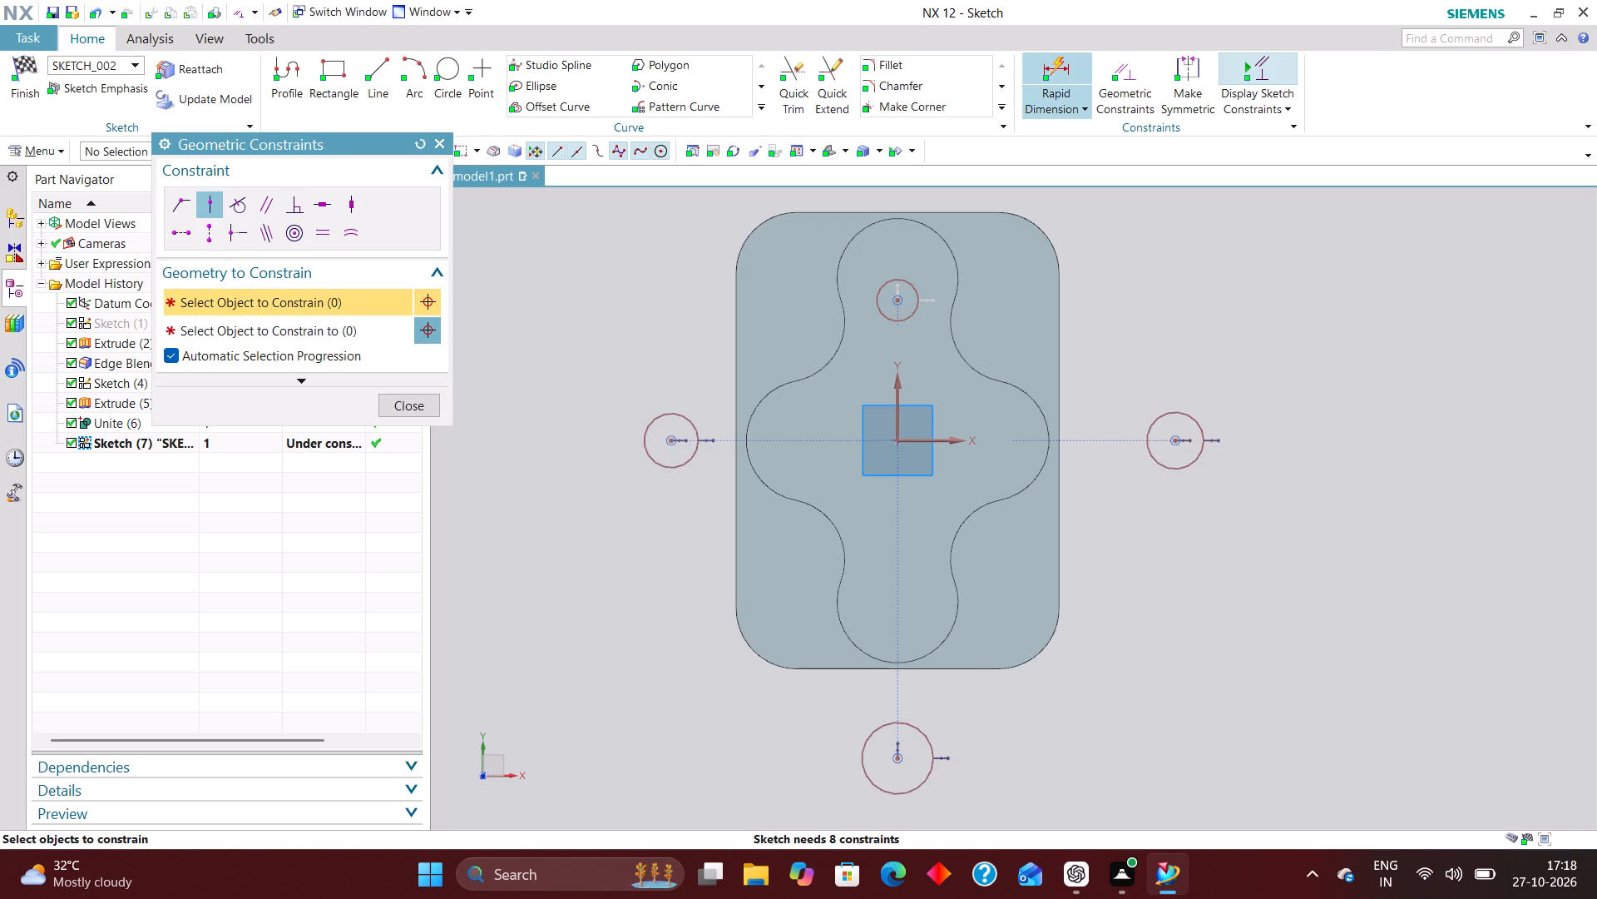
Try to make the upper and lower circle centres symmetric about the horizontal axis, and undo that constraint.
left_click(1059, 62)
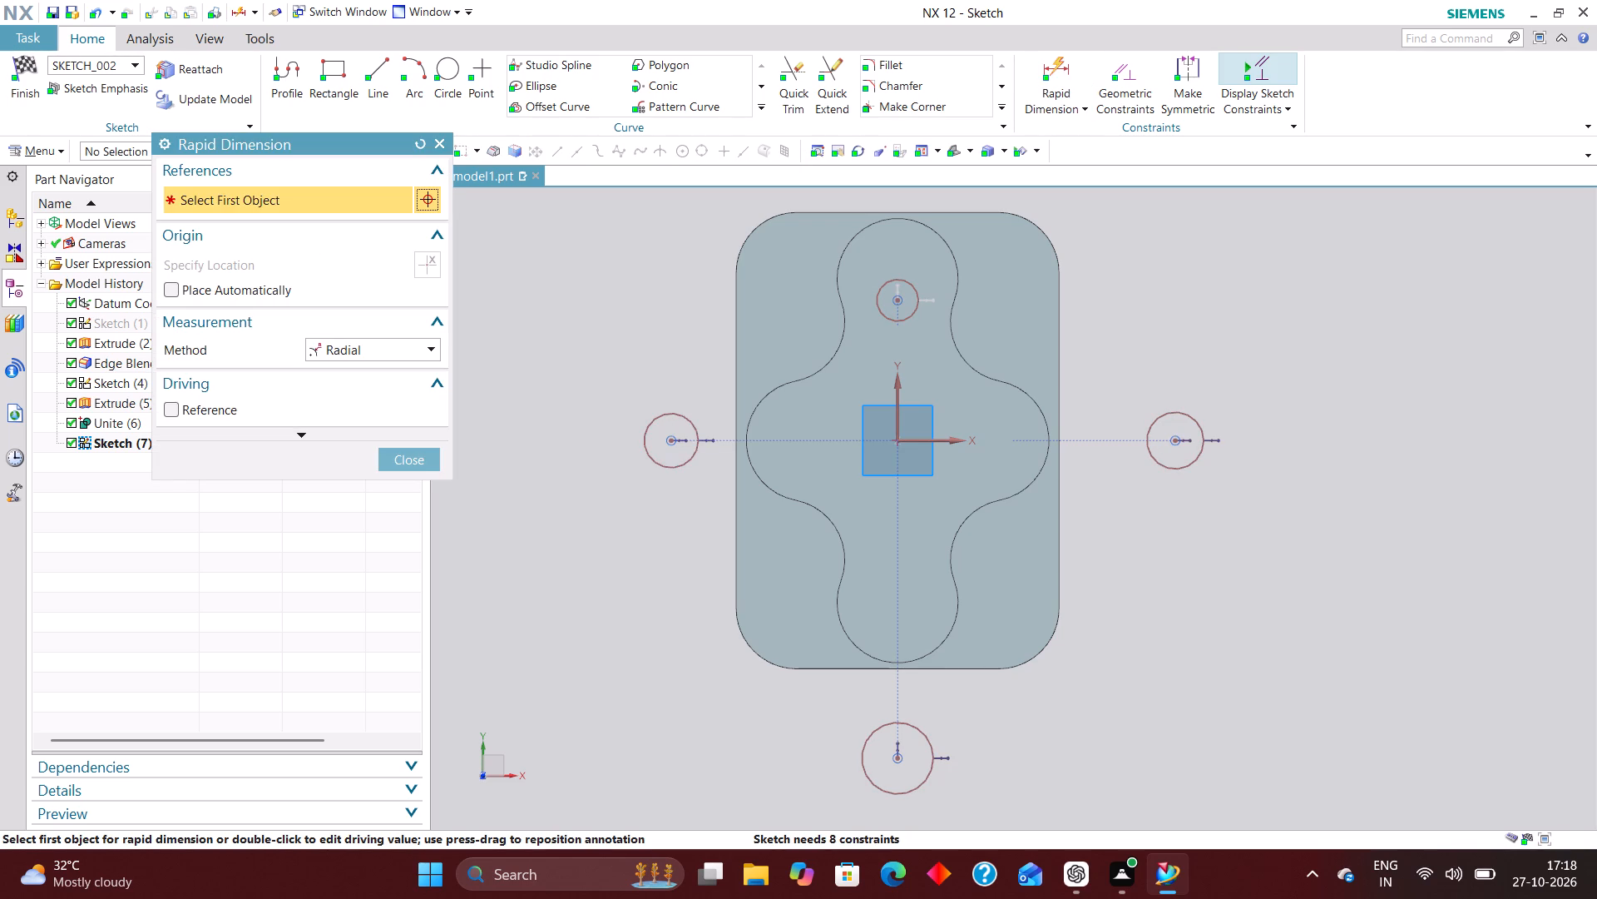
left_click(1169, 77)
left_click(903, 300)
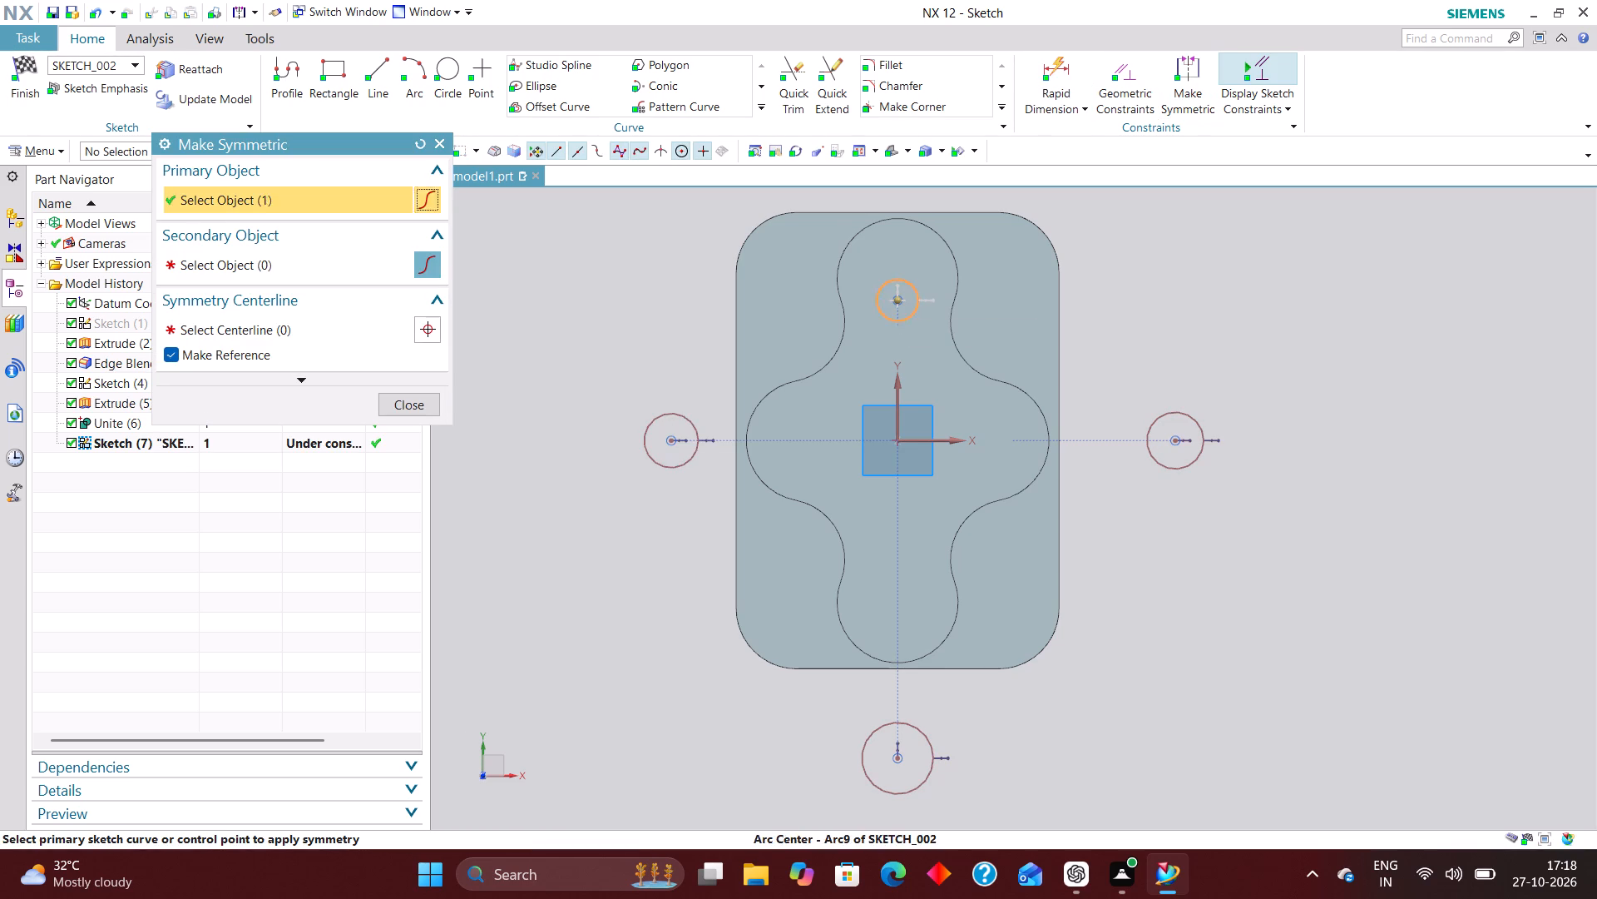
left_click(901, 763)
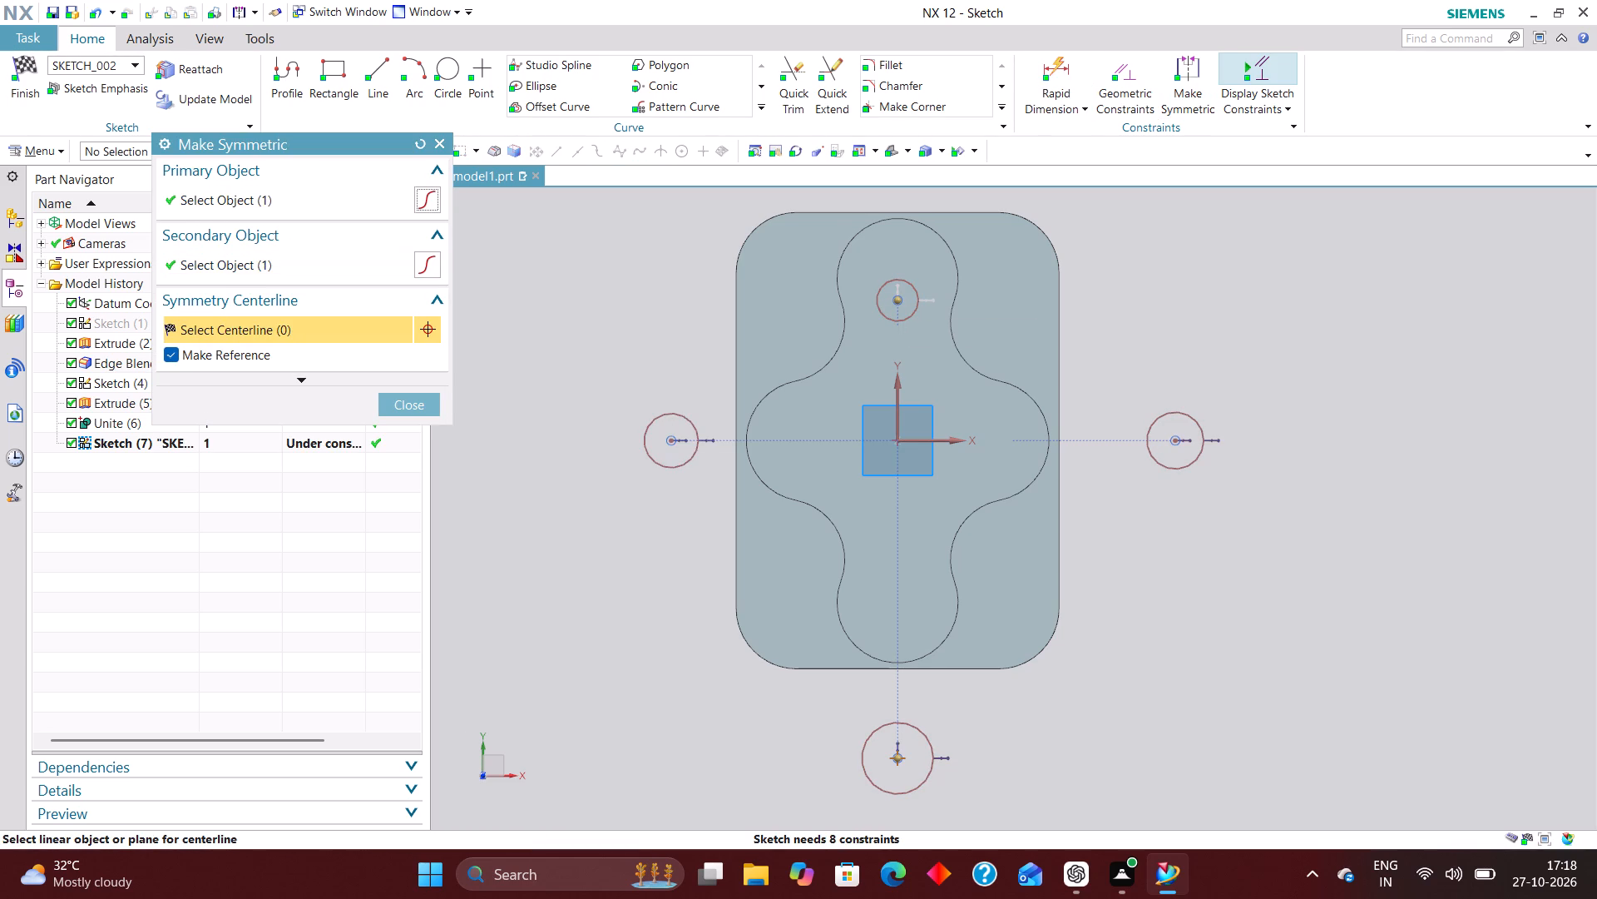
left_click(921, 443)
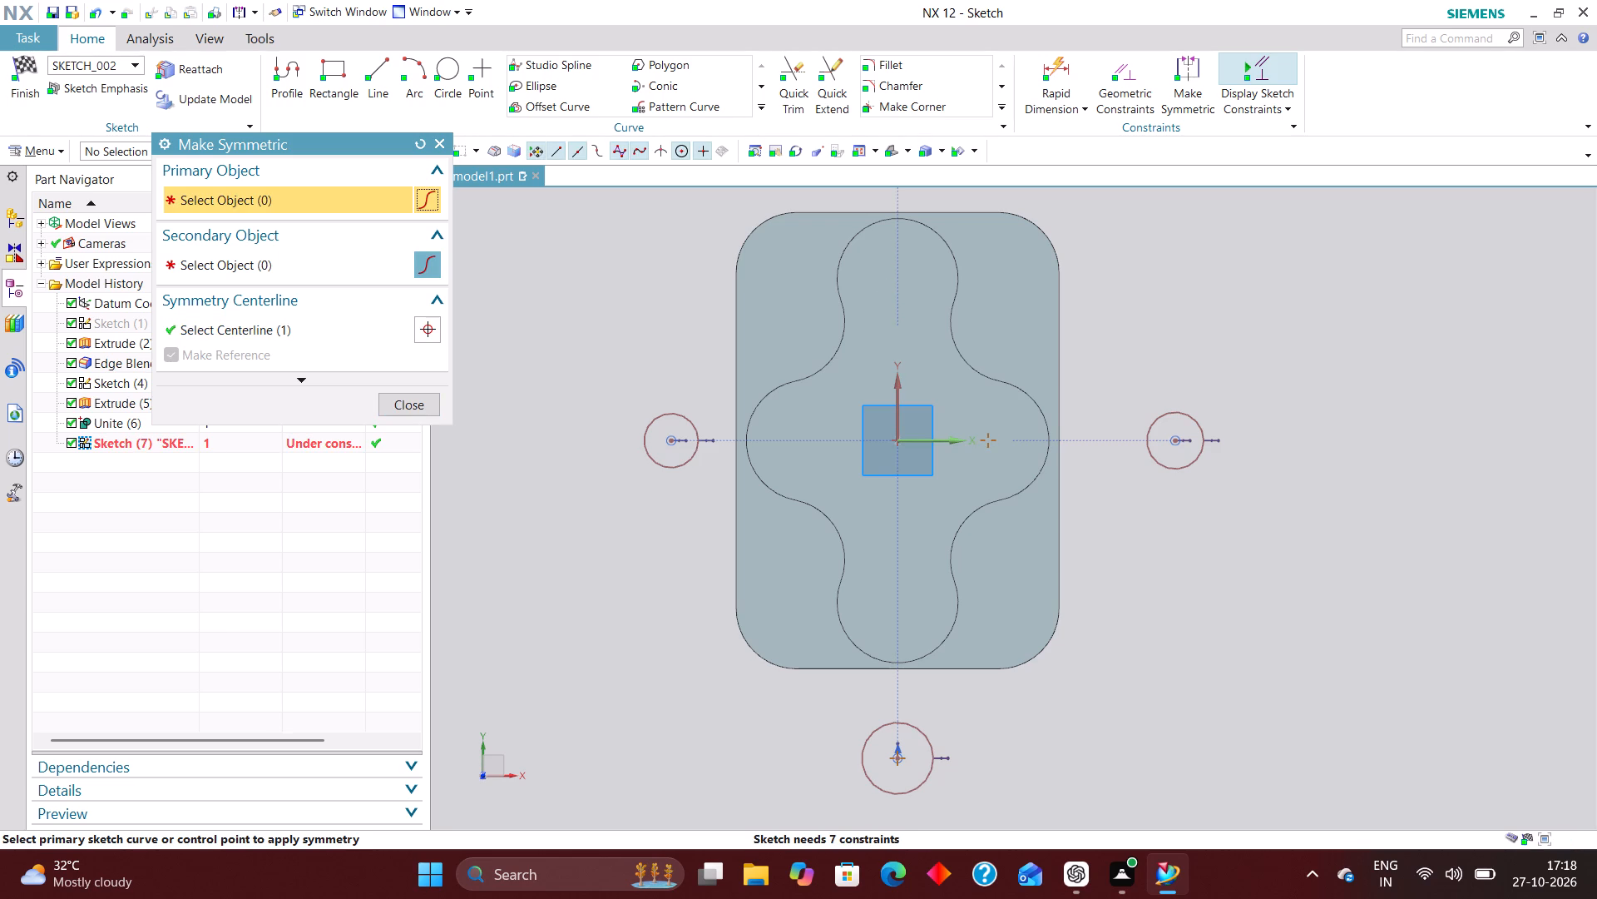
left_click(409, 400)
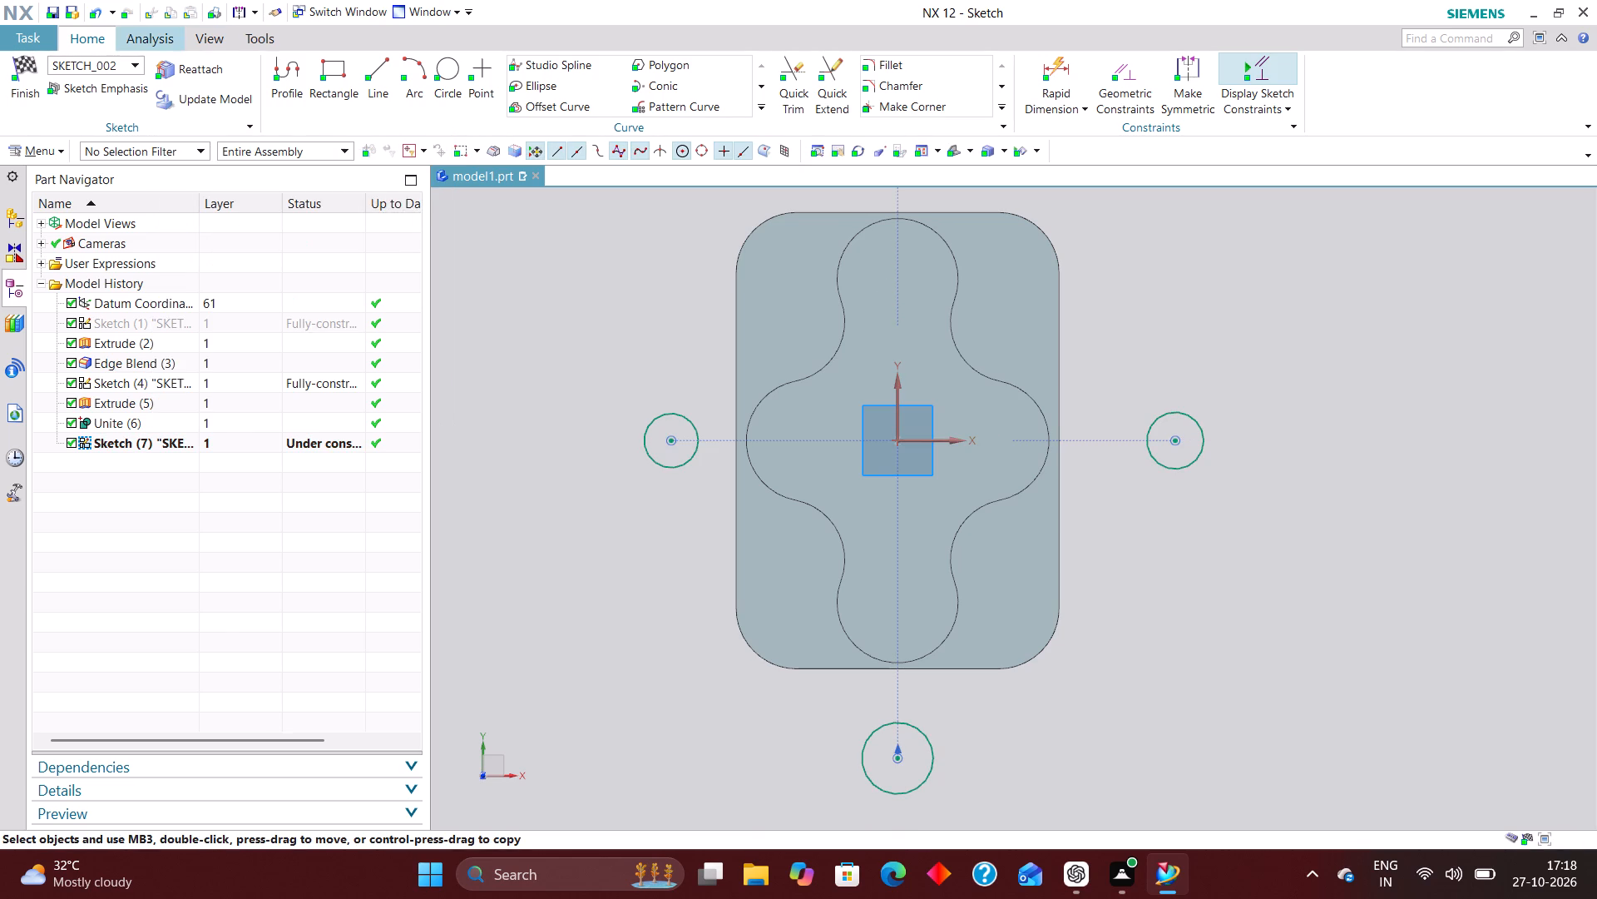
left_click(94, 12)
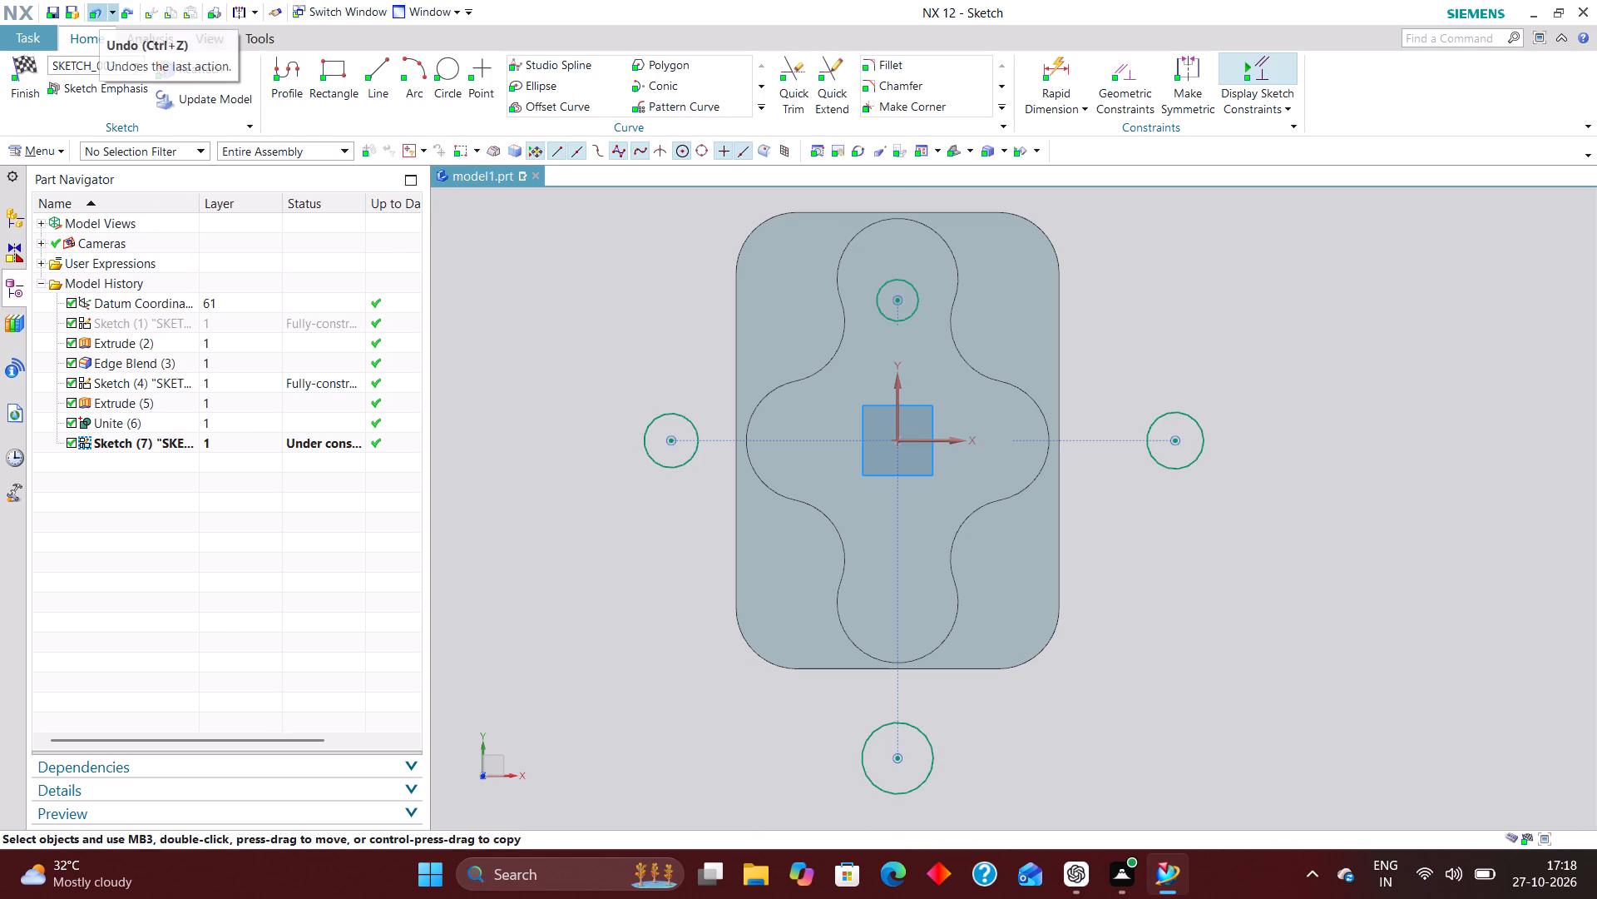
Make the upper and lower circles symmetric about the X axis, keeping the constraint after an undo and redo.
left_click(1184, 72)
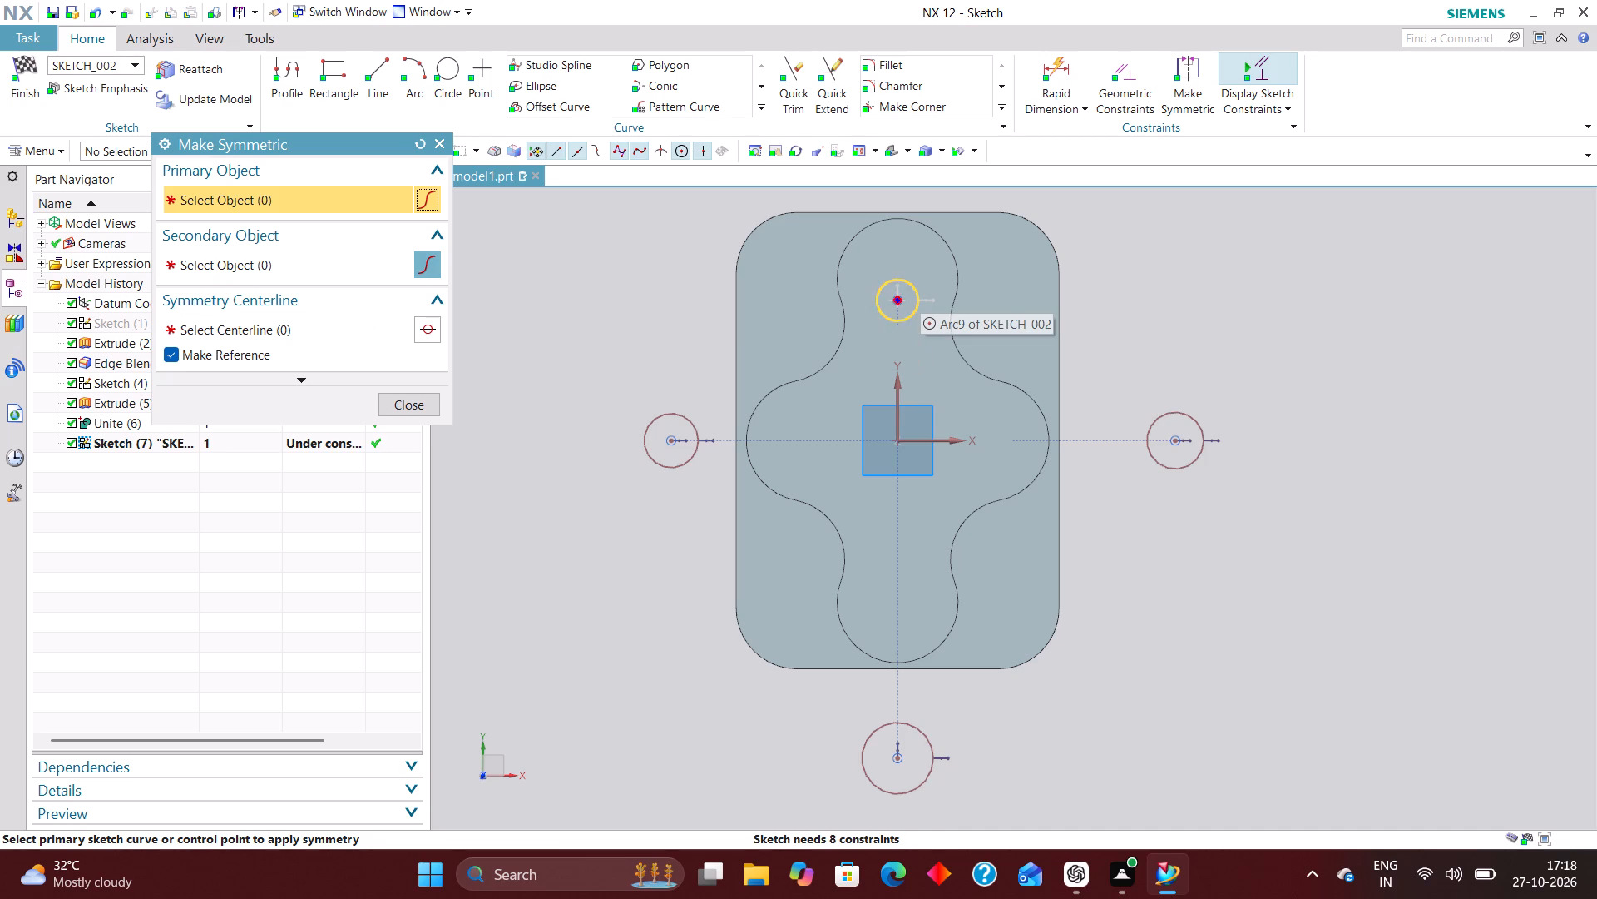
left_click(923, 297)
left_click(929, 758)
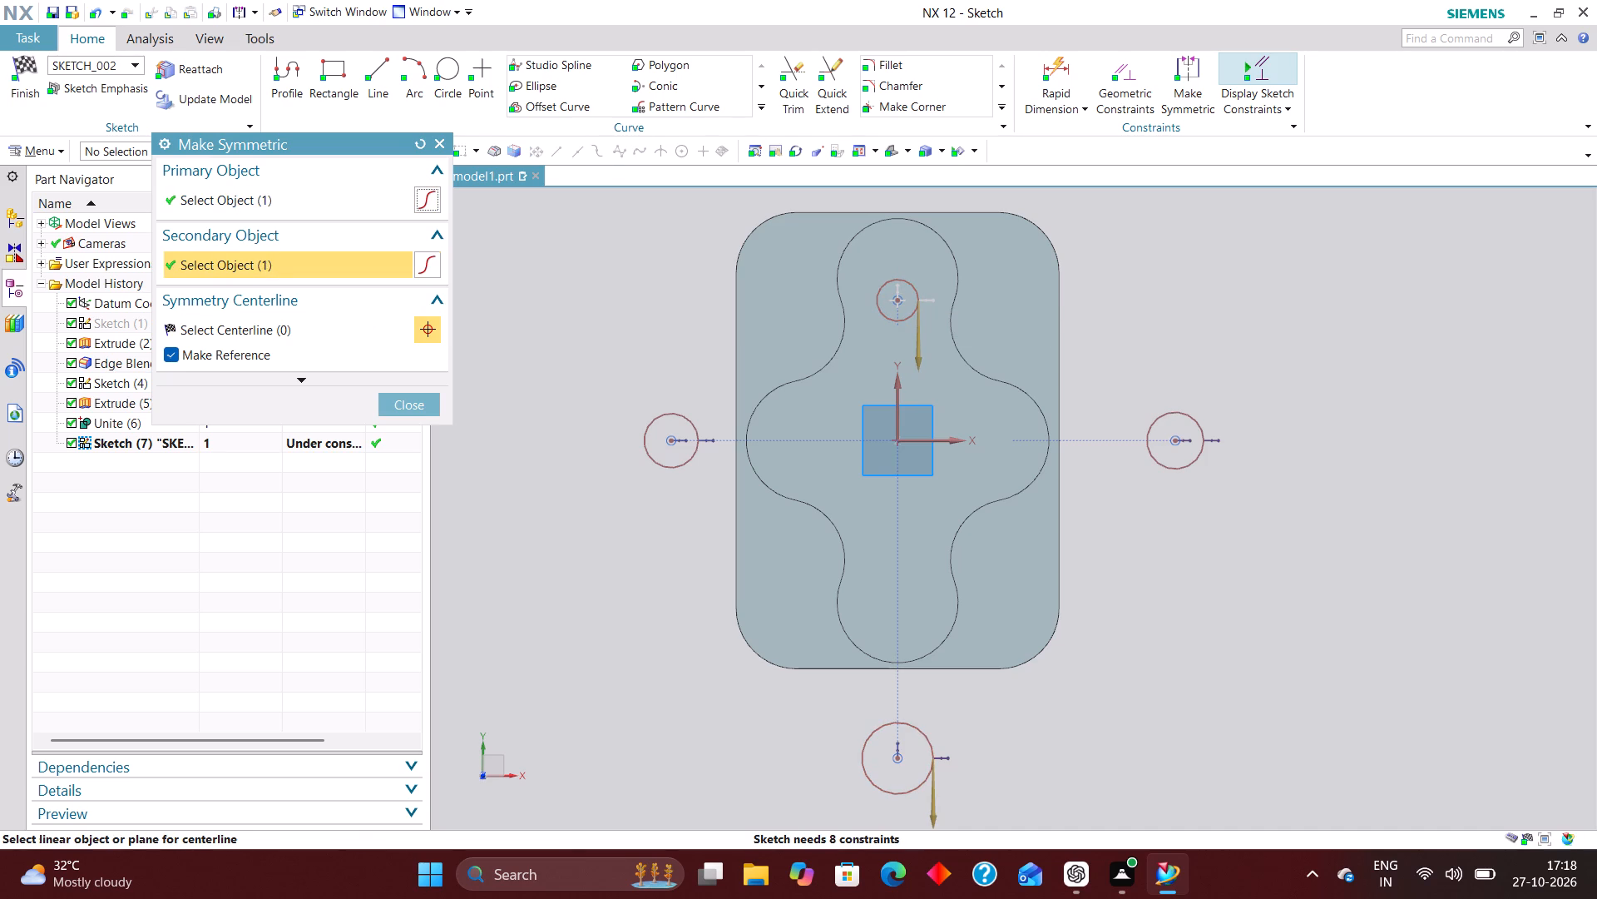
left_click(947, 440)
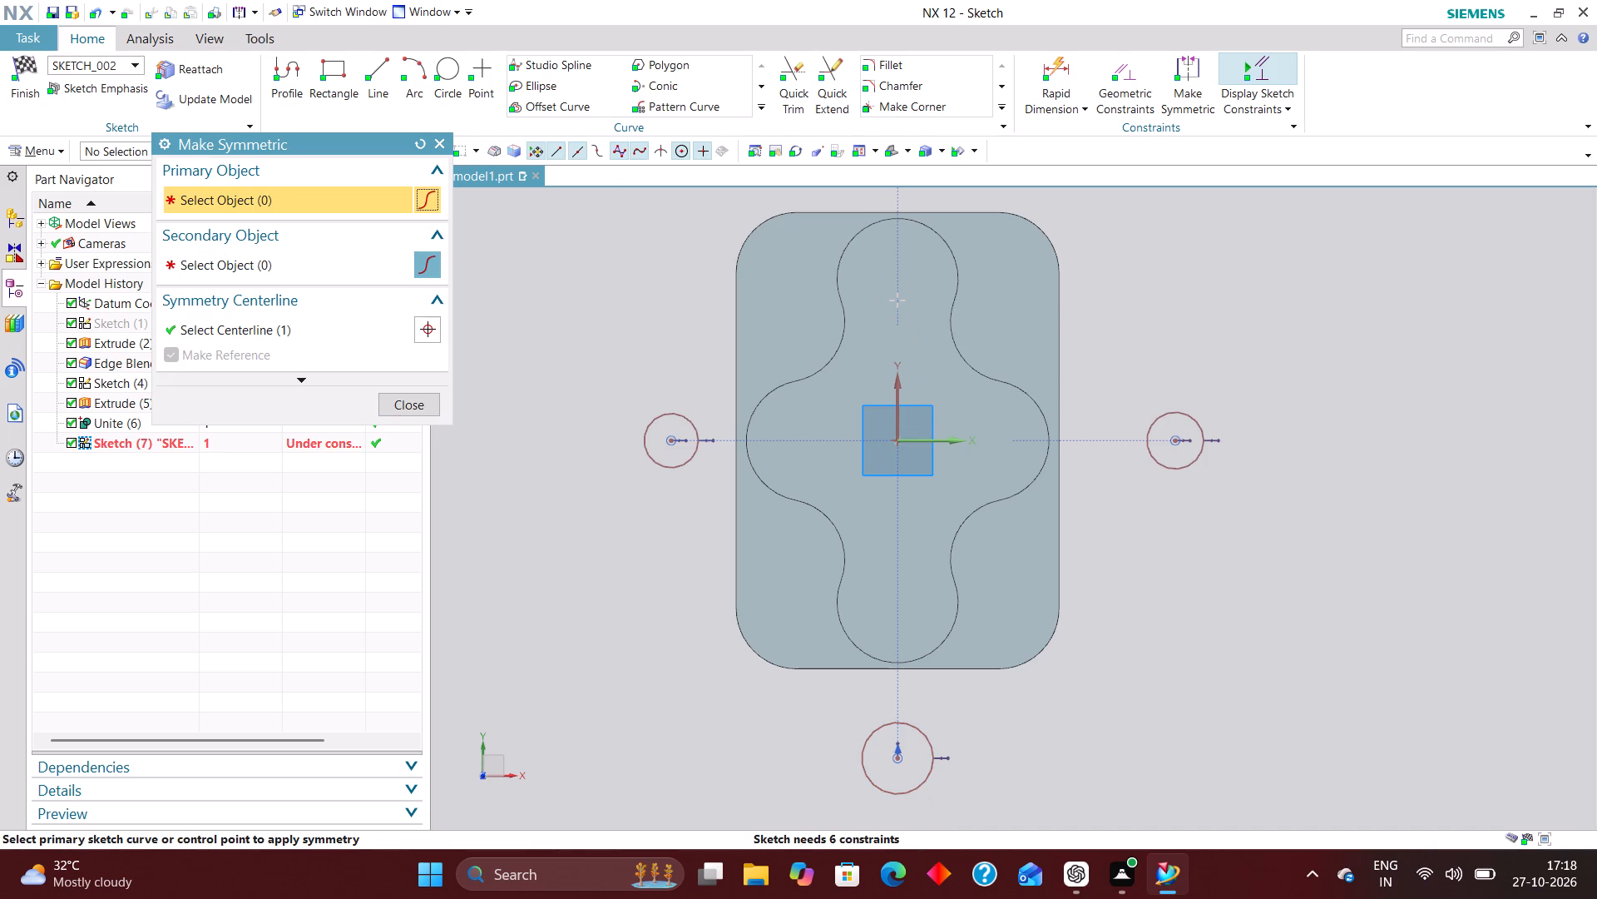
scroll(836, 434, "down", 3)
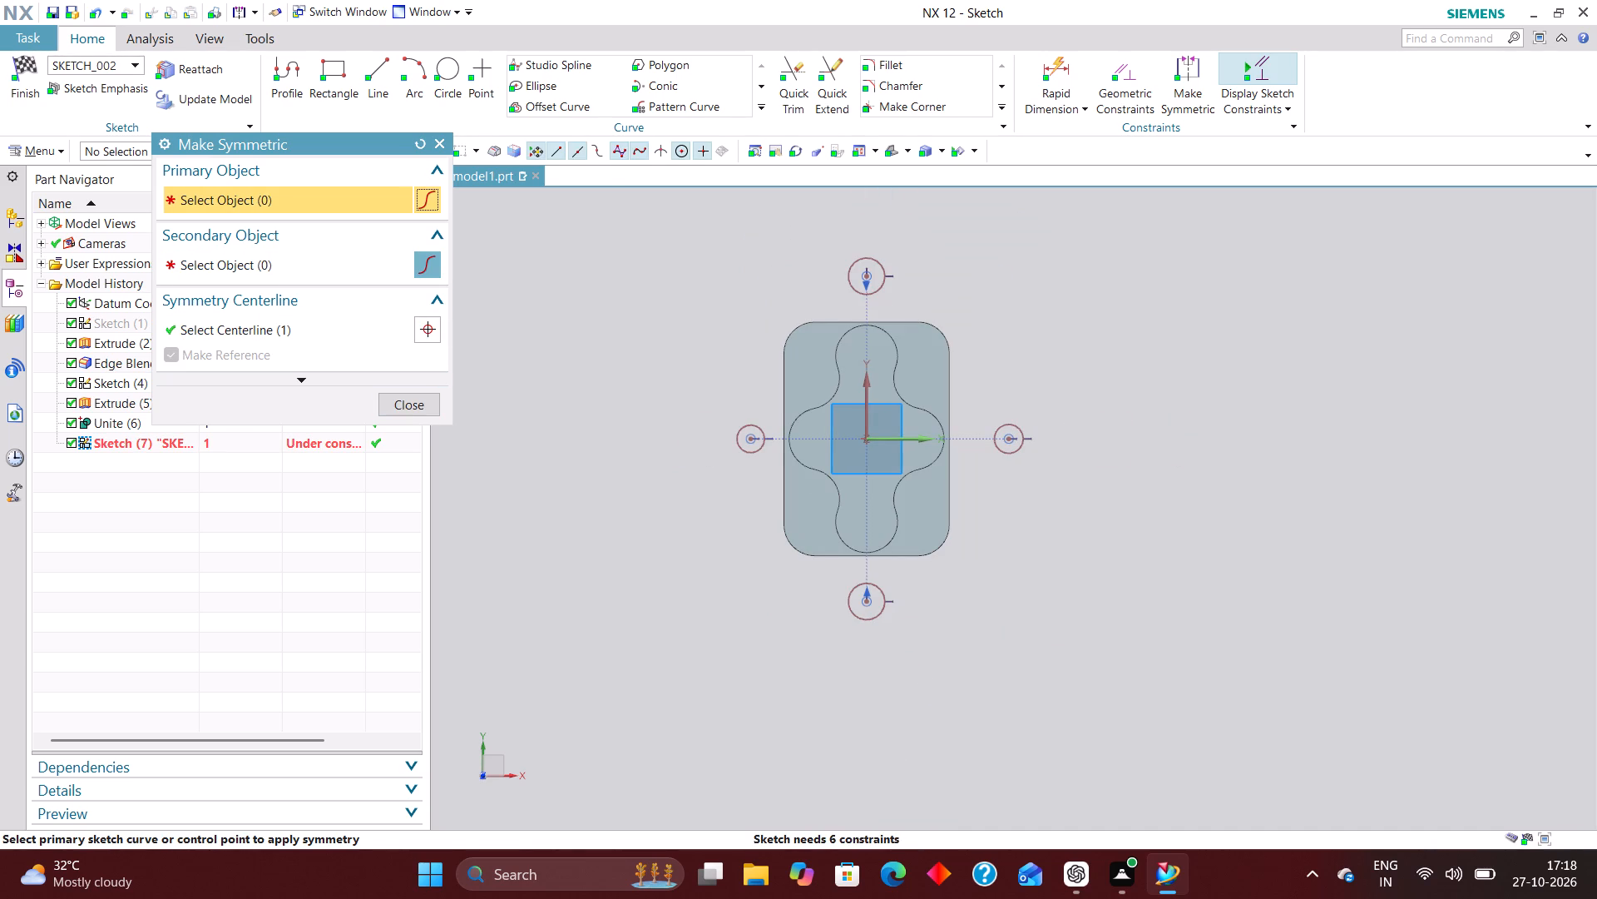
left_click(432, 410)
left_click(101, 17)
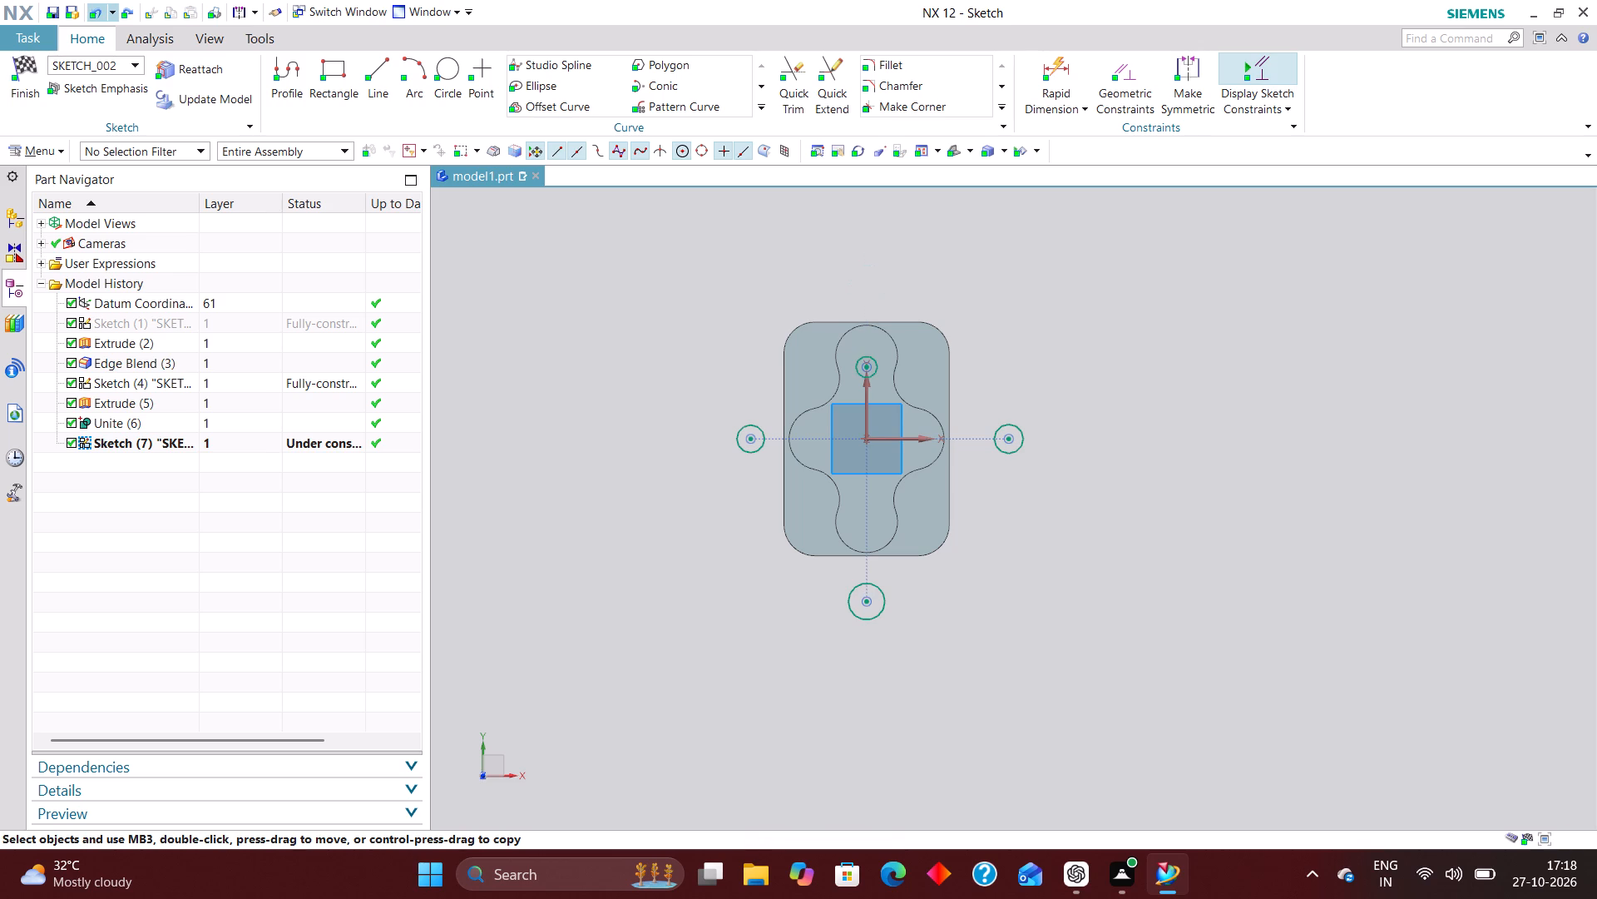
scroll(869, 365, "up", 3)
scroll(889, 346, "down", 2)
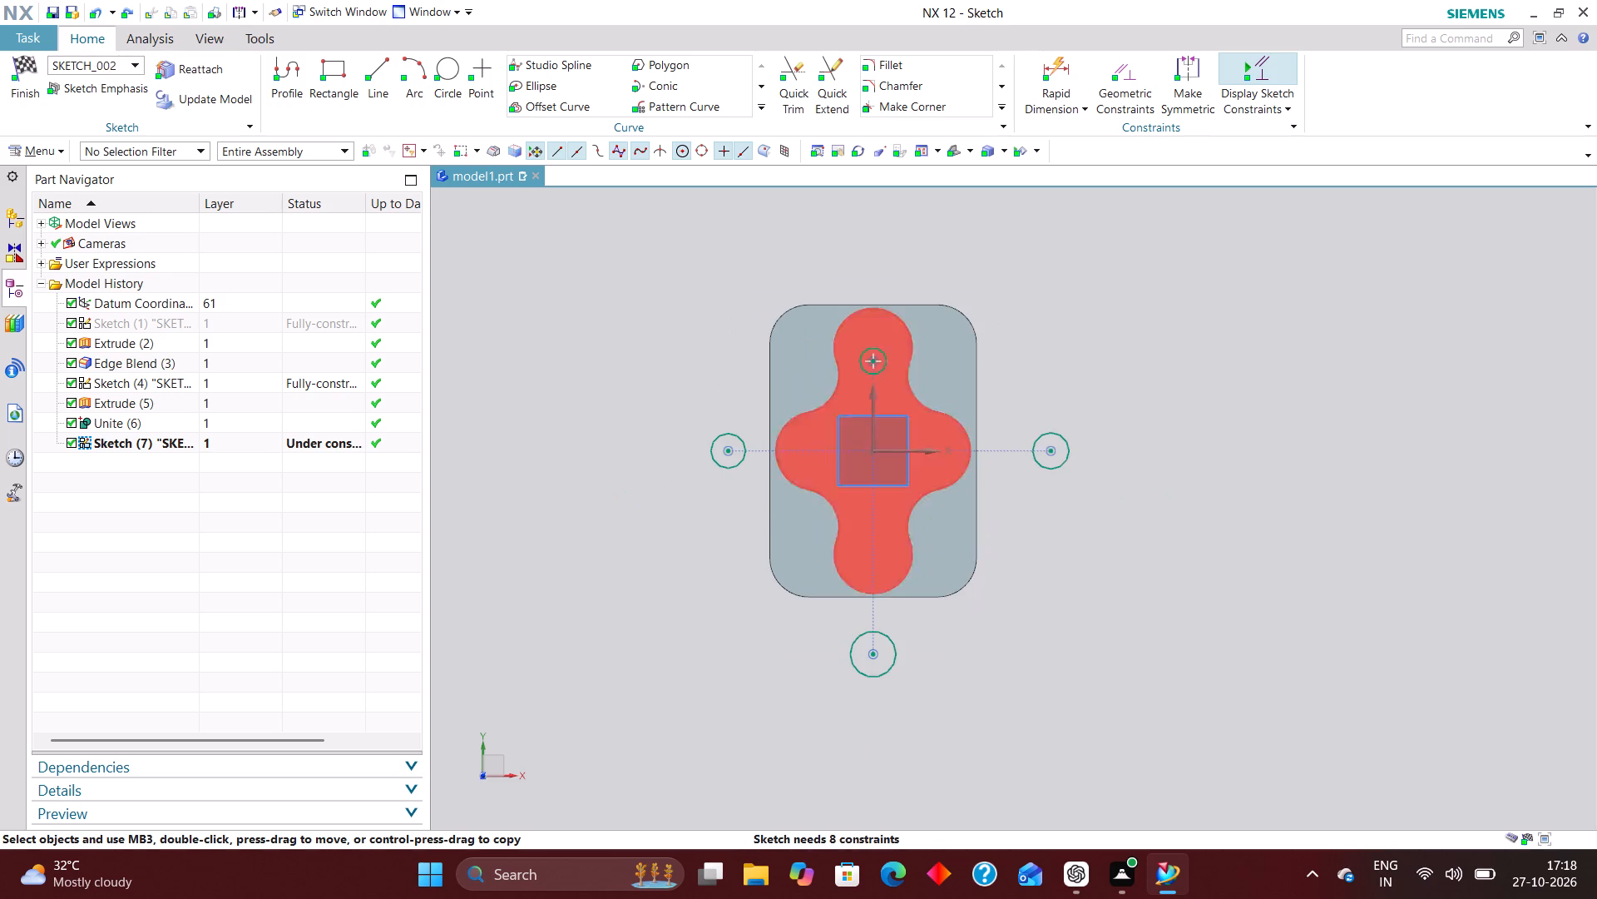
left_click(130, 12)
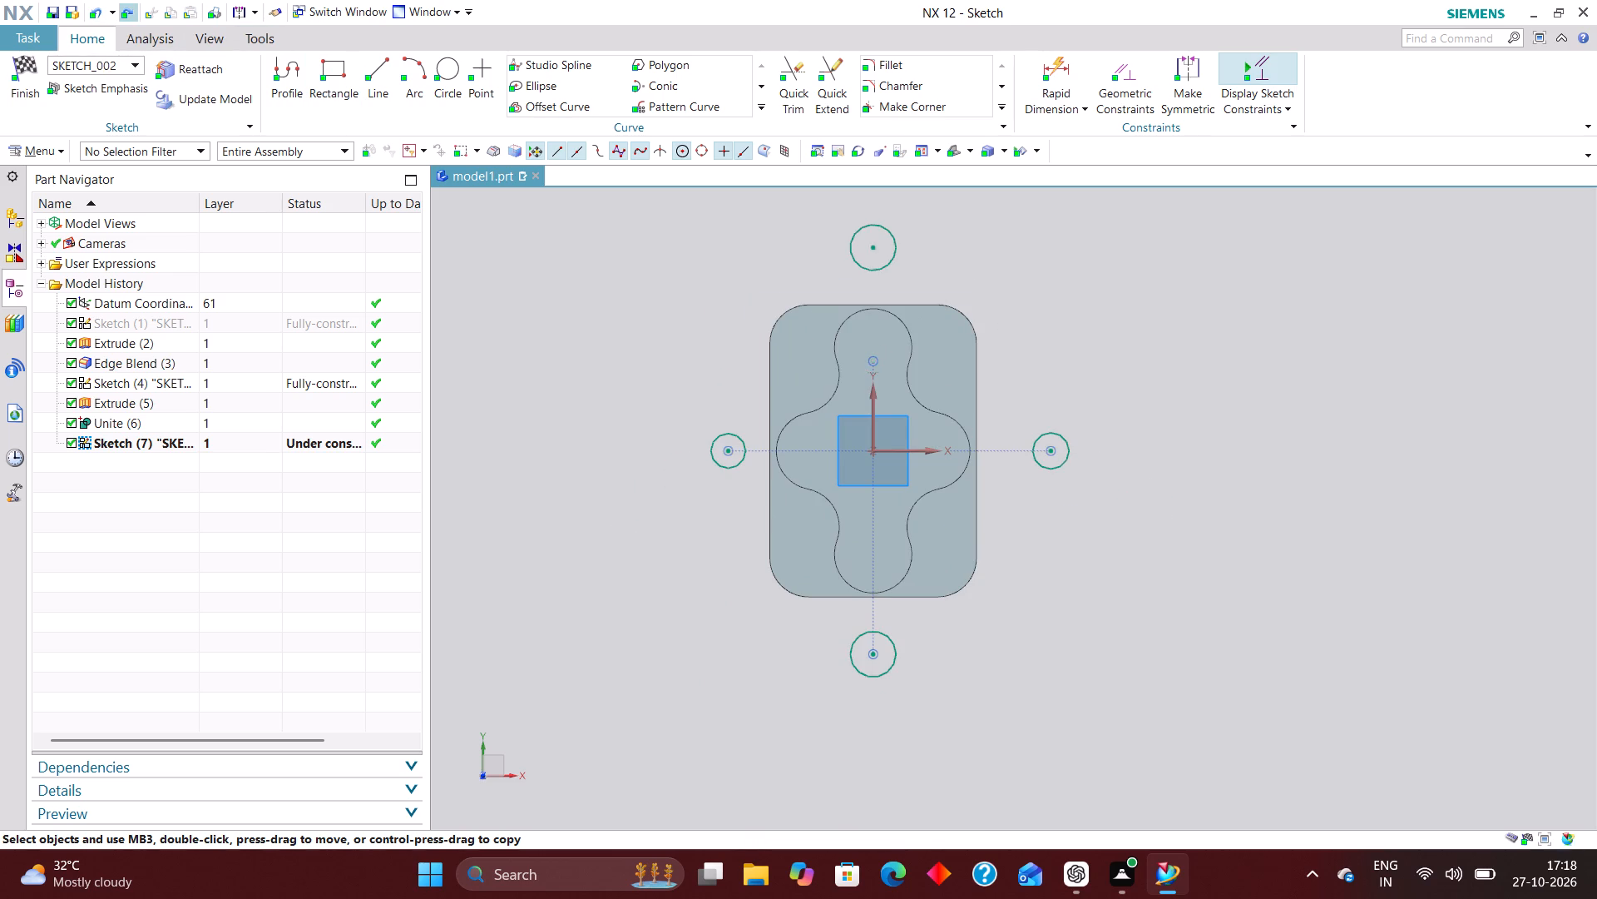
Dimension the vertical distance between the upper and lower circle centres as 80 mm.
left_click(1041, 69)
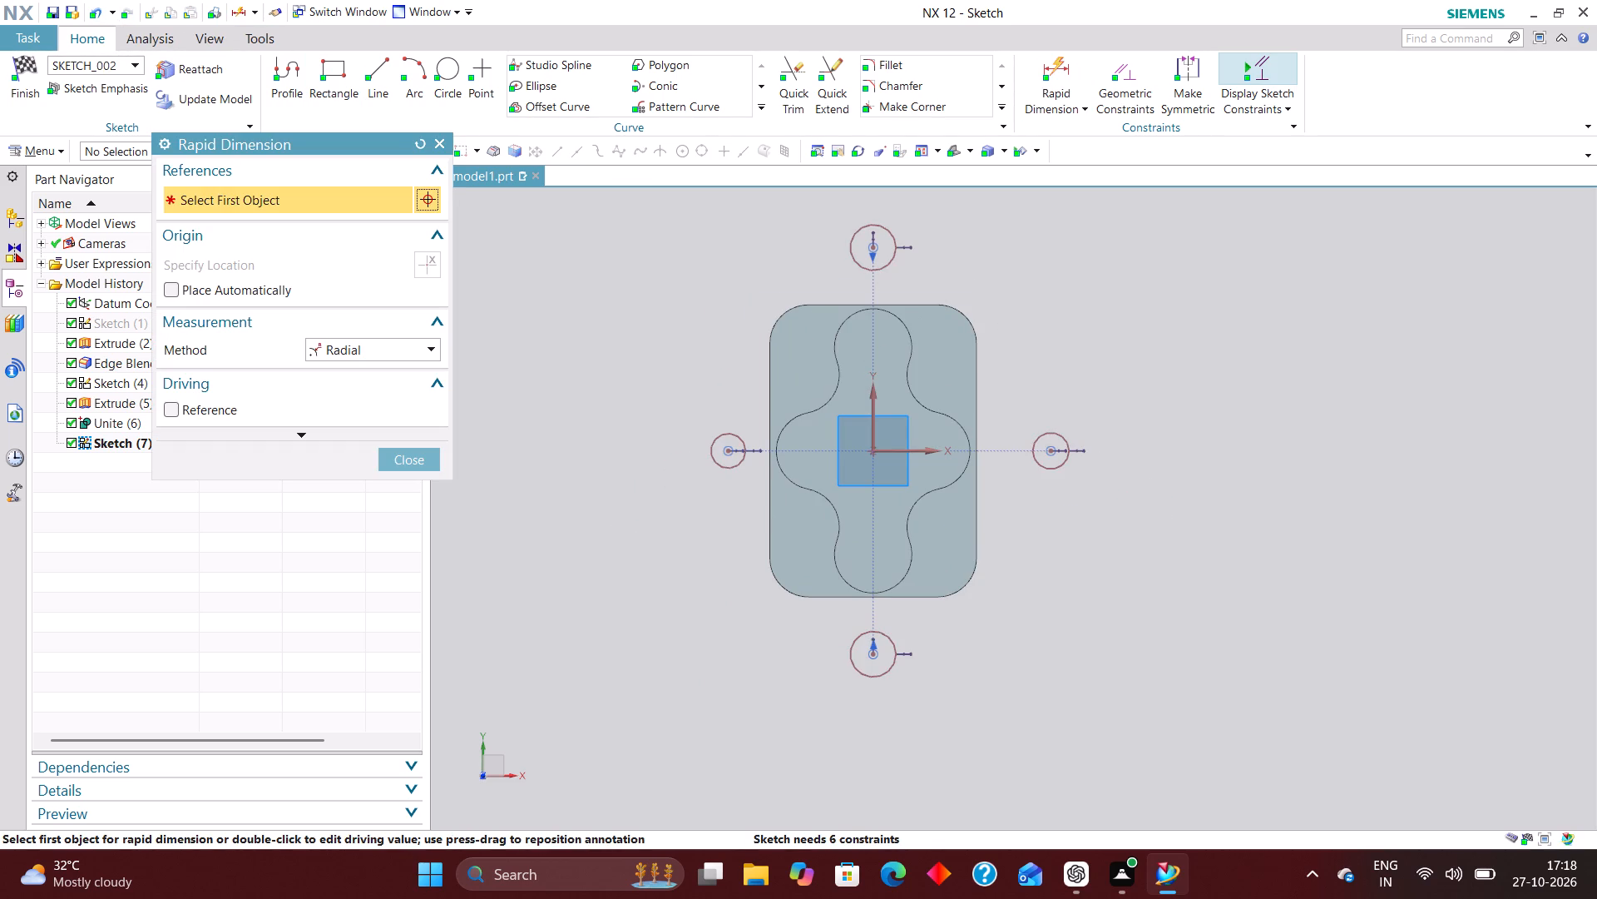
left_click(396, 341)
left_click(386, 370)
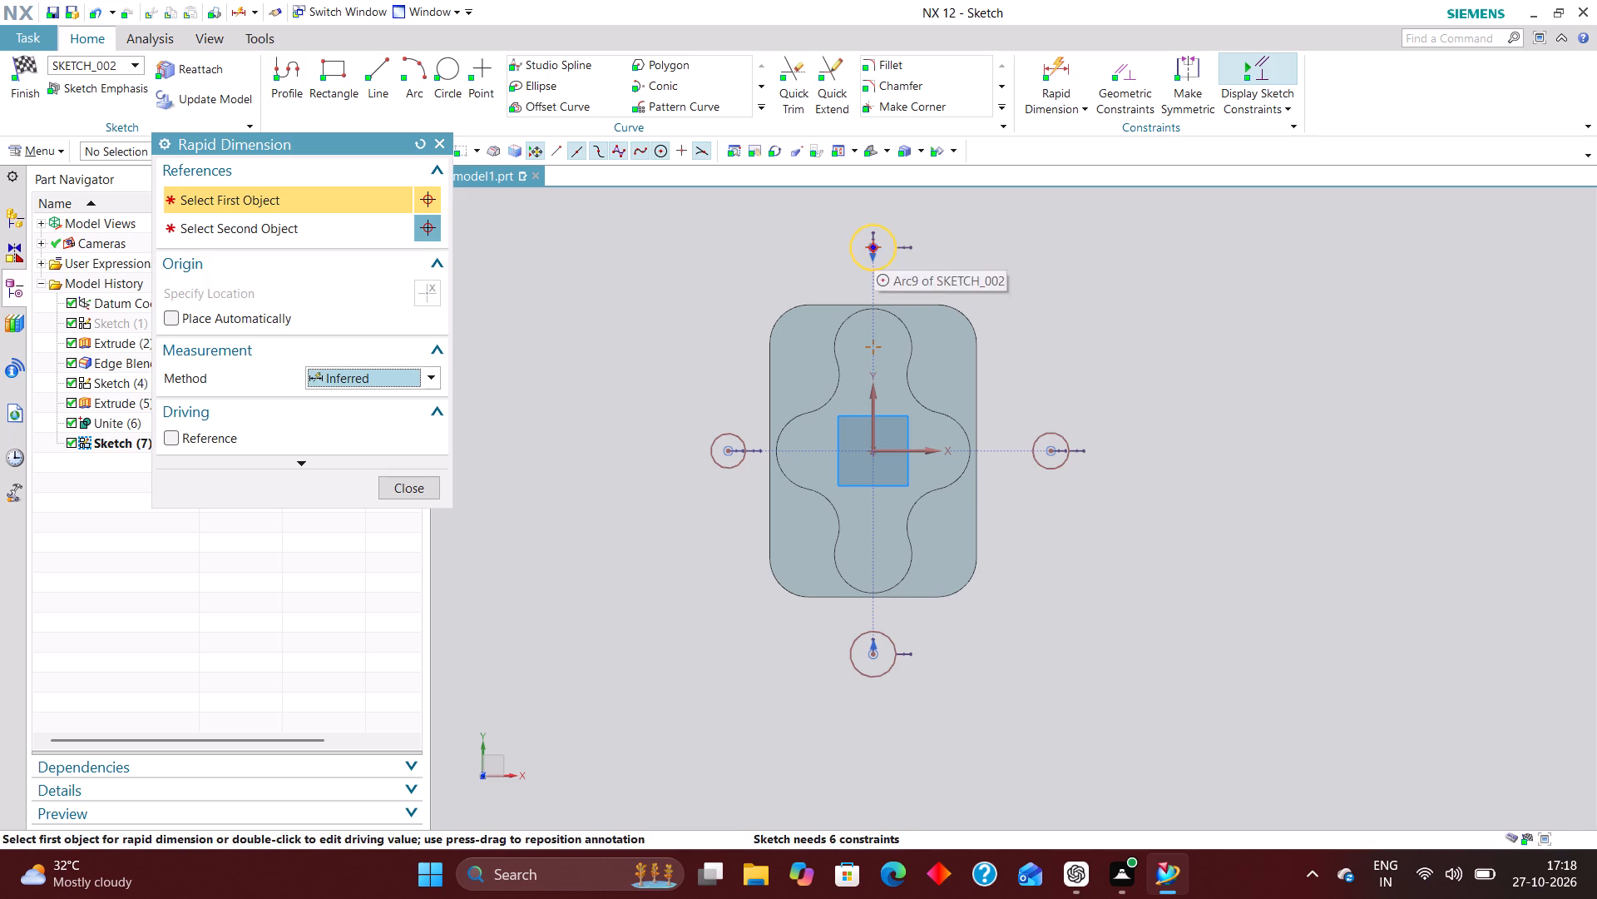
left_click(873, 248)
left_click(884, 628)
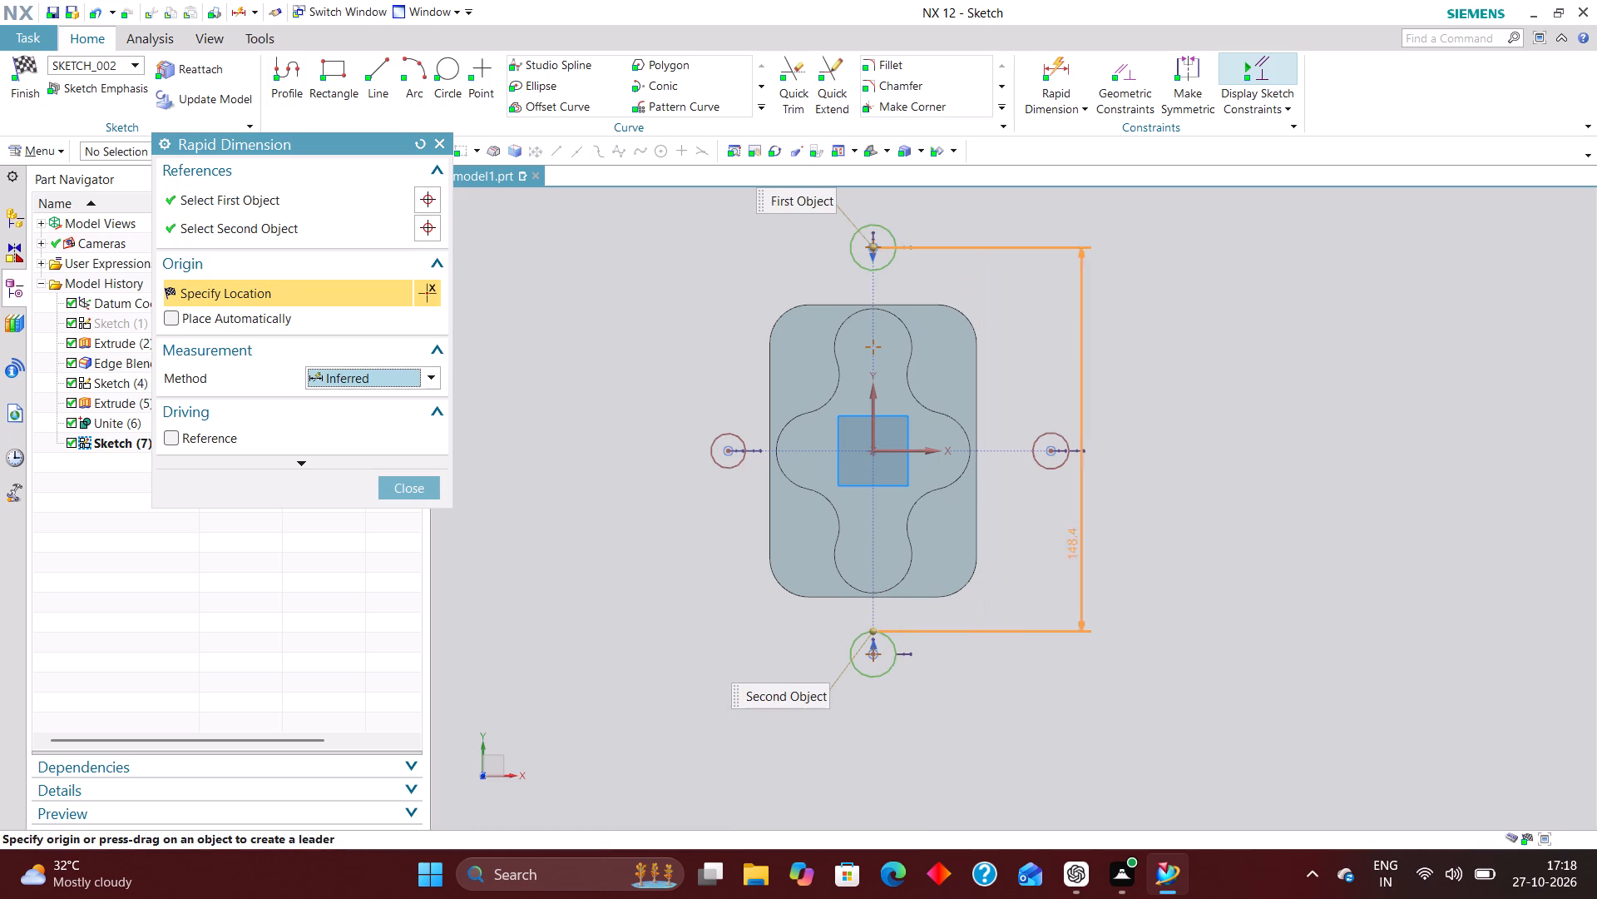
left_click(326, 231)
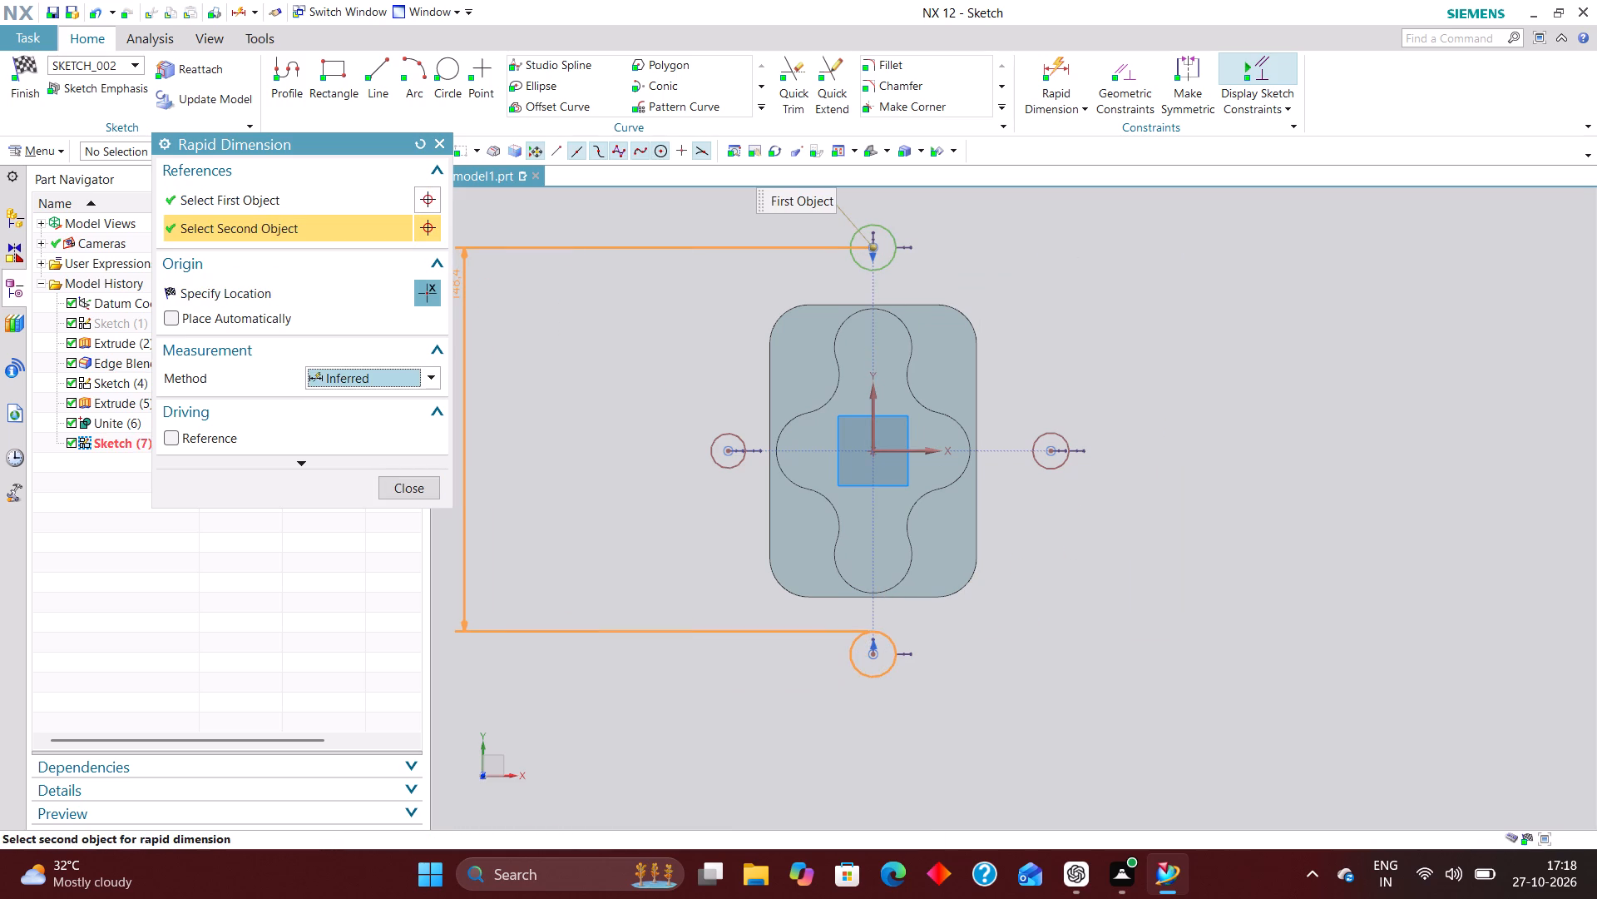
left_click(873, 656)
left_click(1159, 458)
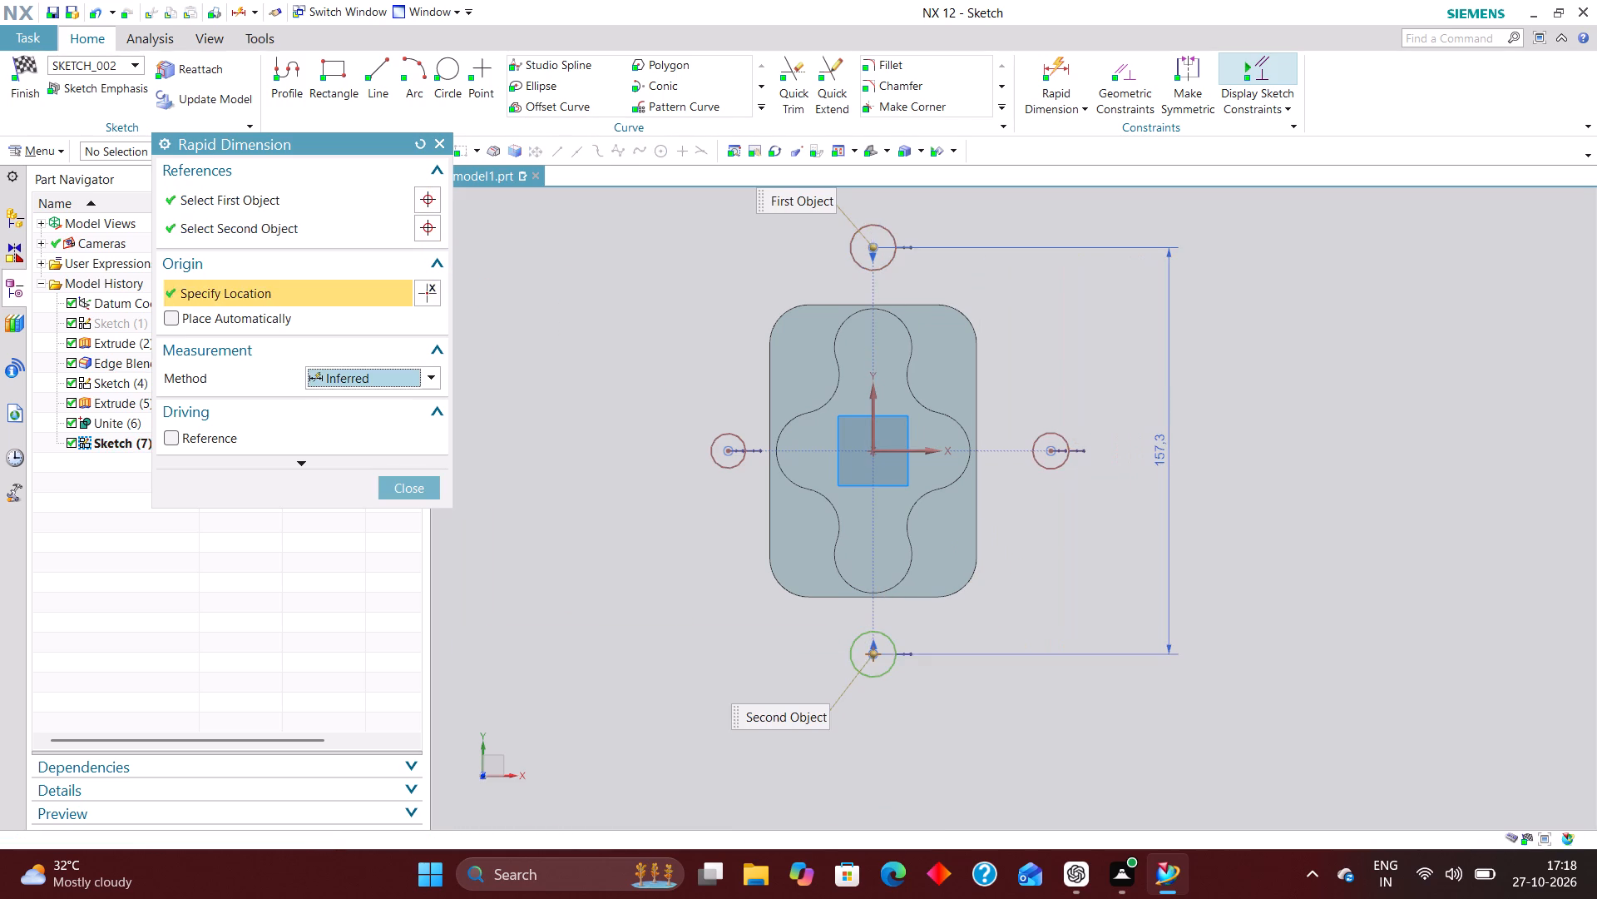
type("80")
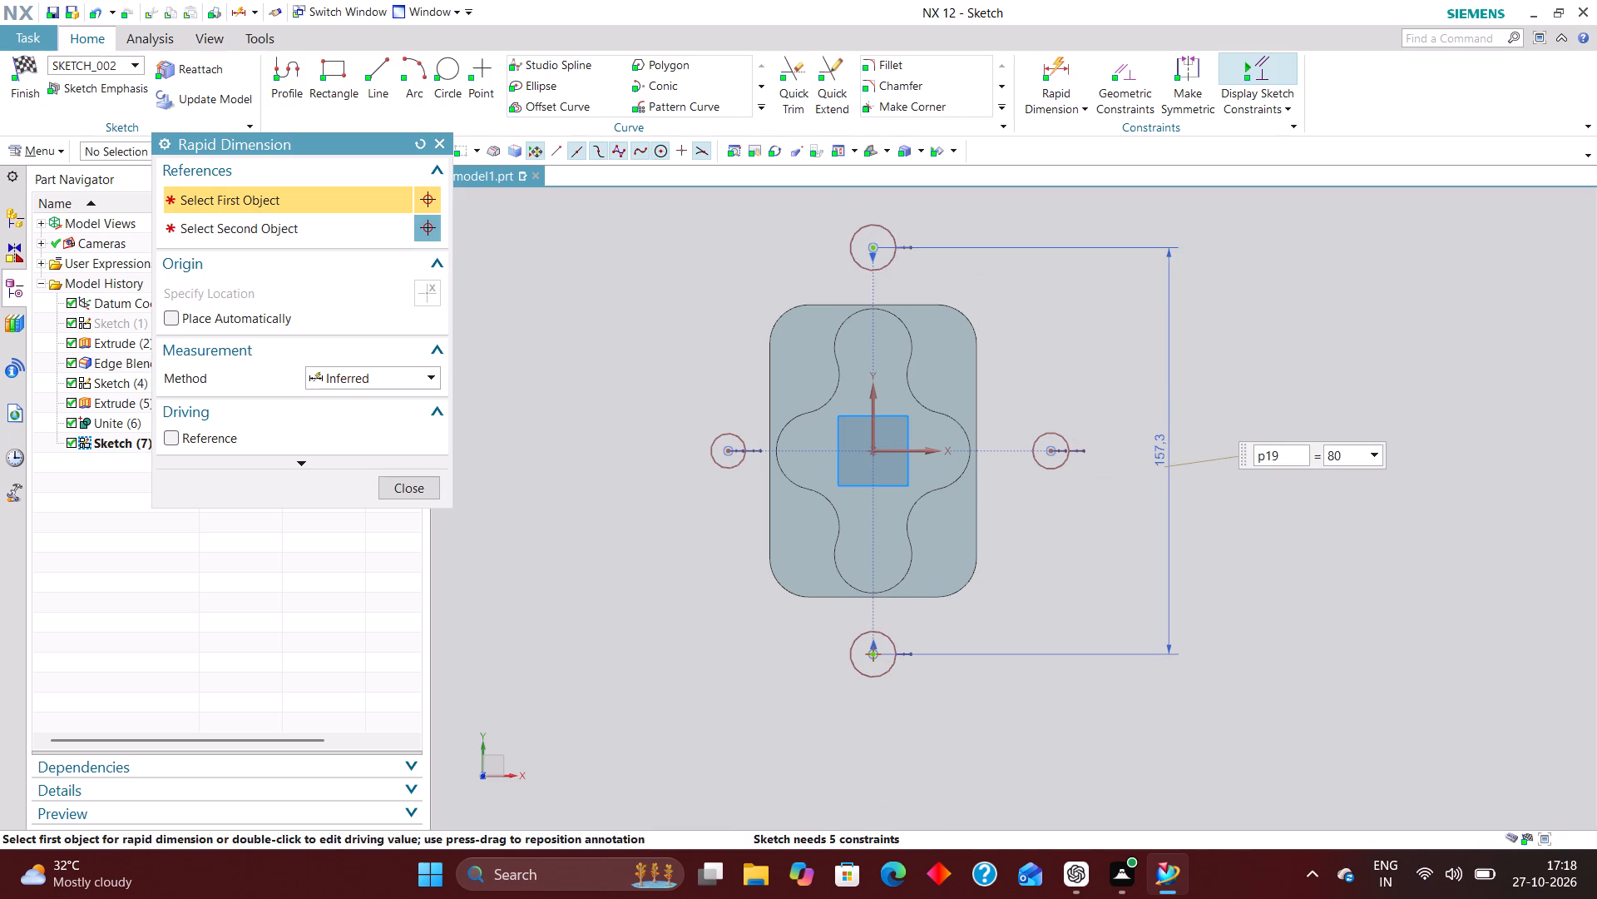
key("Return")
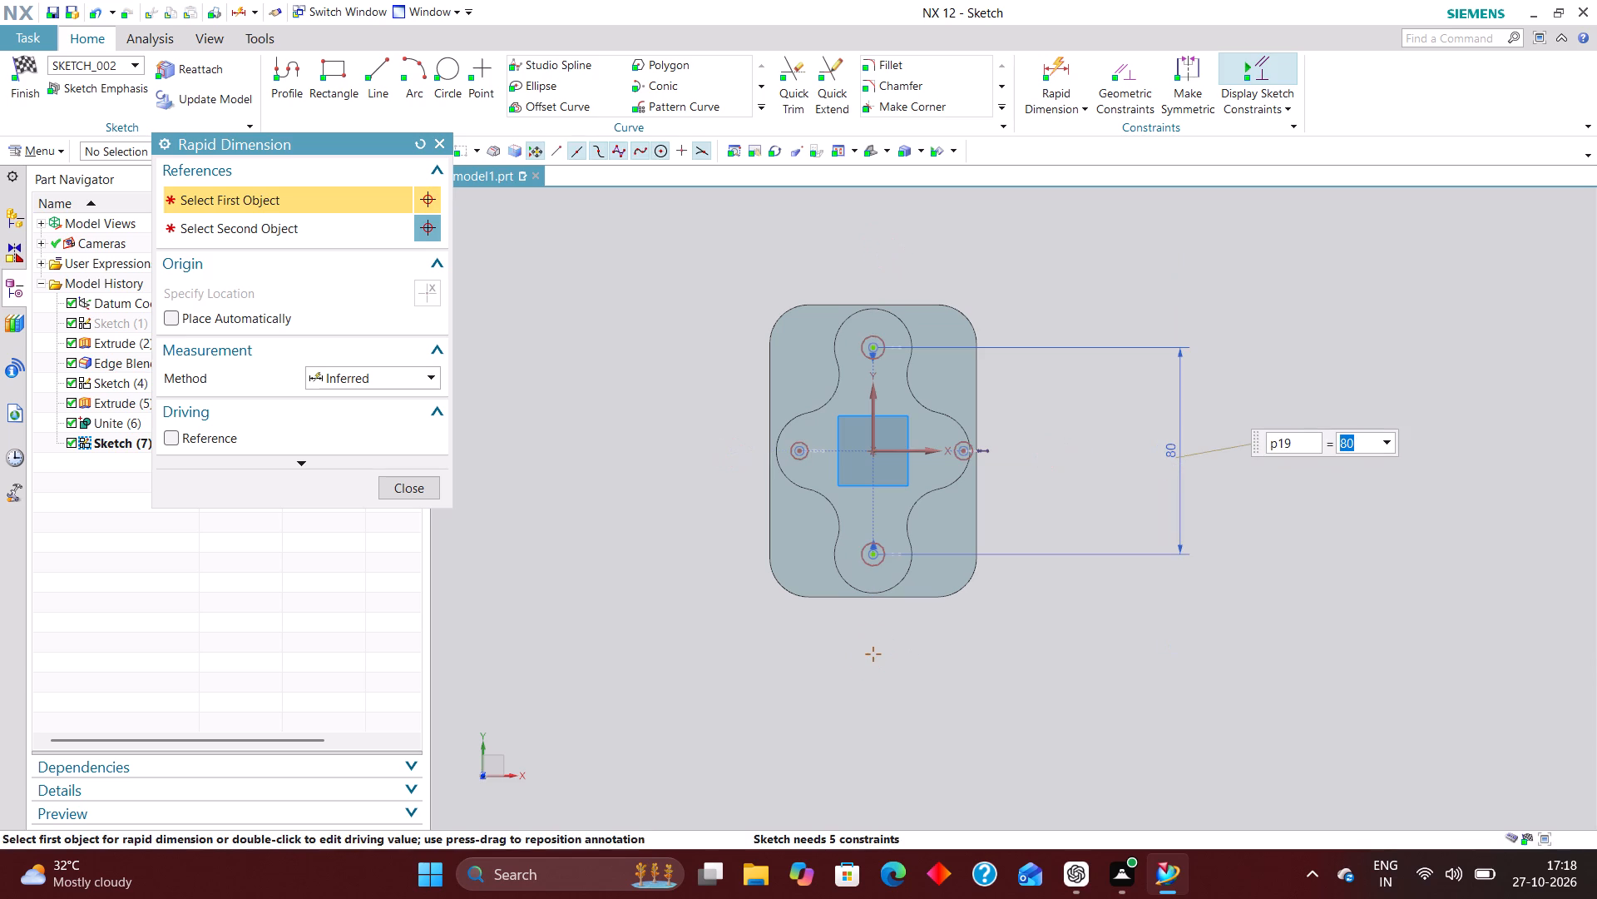
Make the centres of the left and right circles symmetric about the Y axis.
left_click(1196, 67)
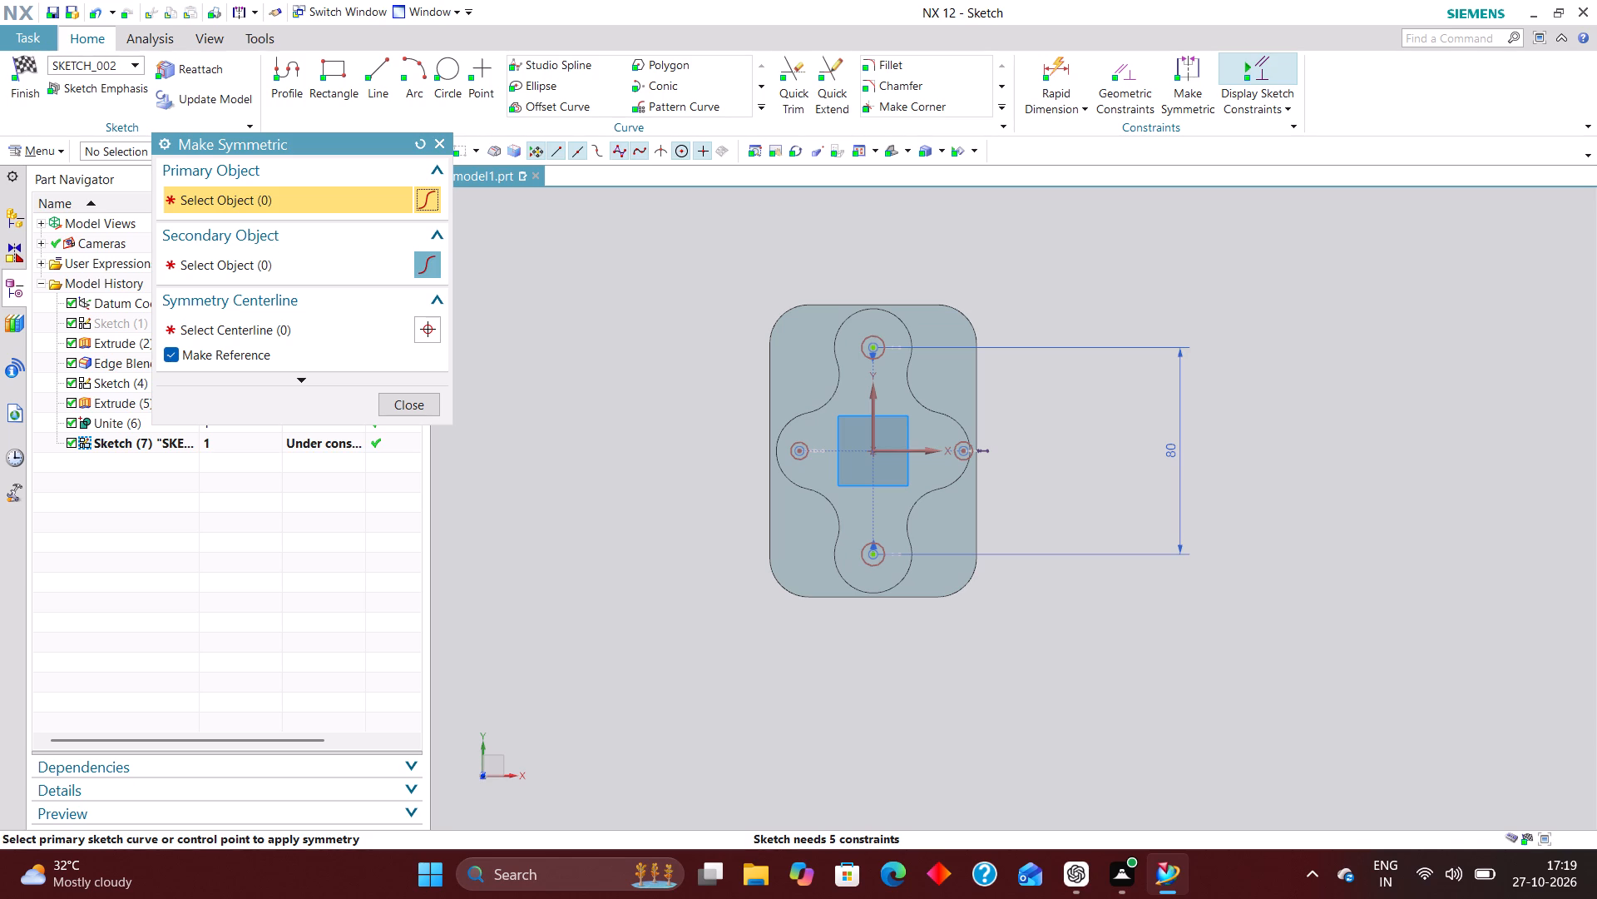
scroll(792, 454, "up", 10)
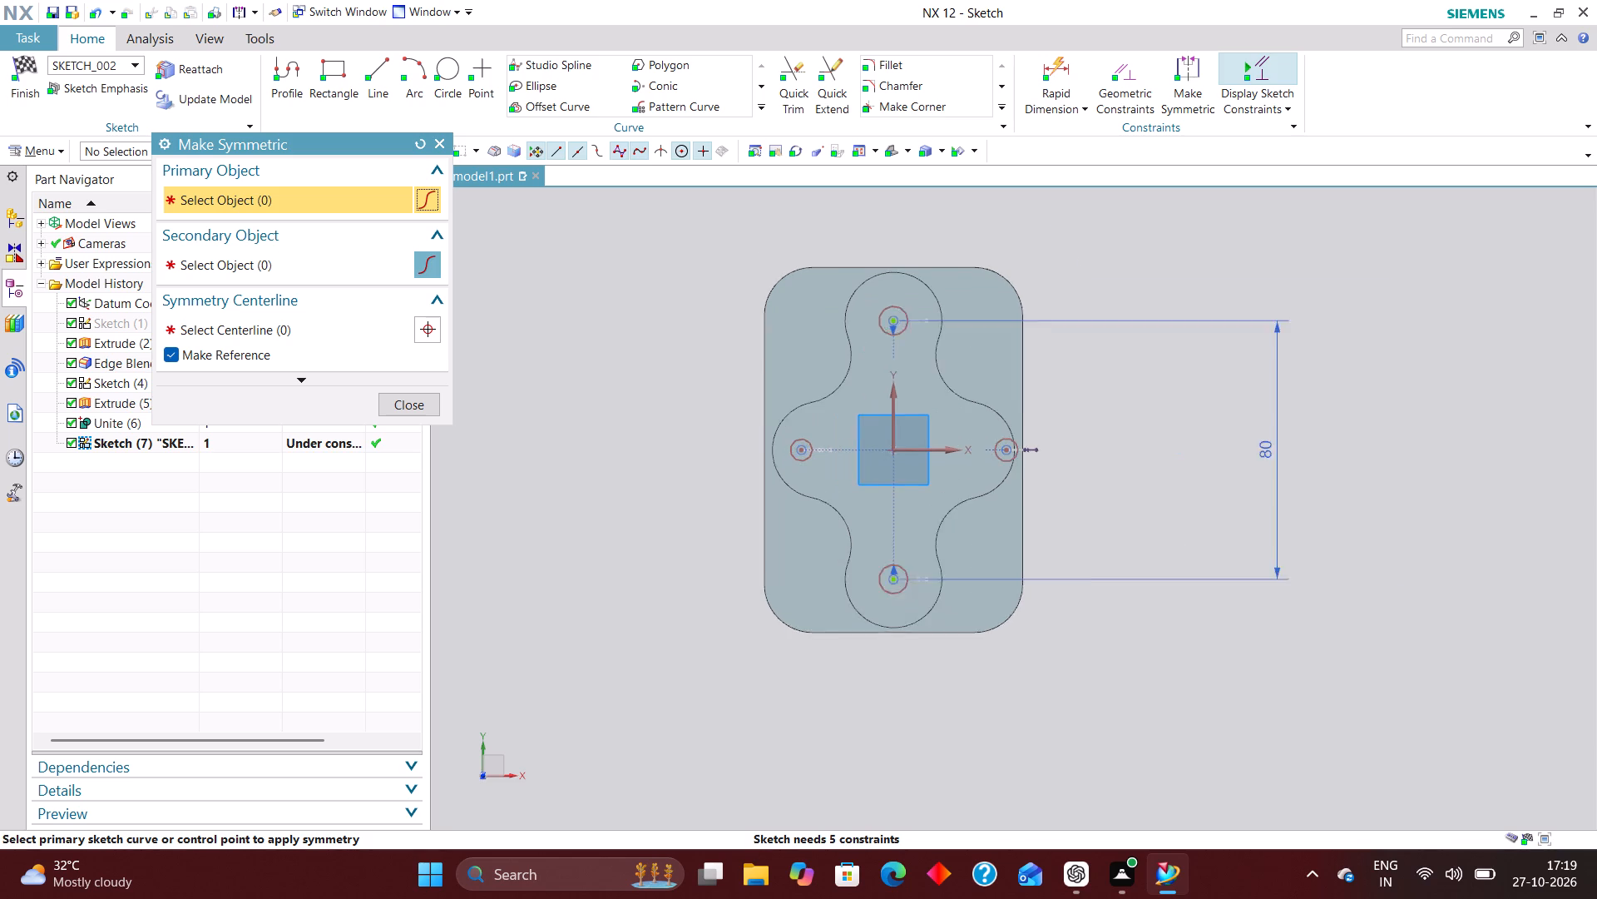
left_click(802, 449)
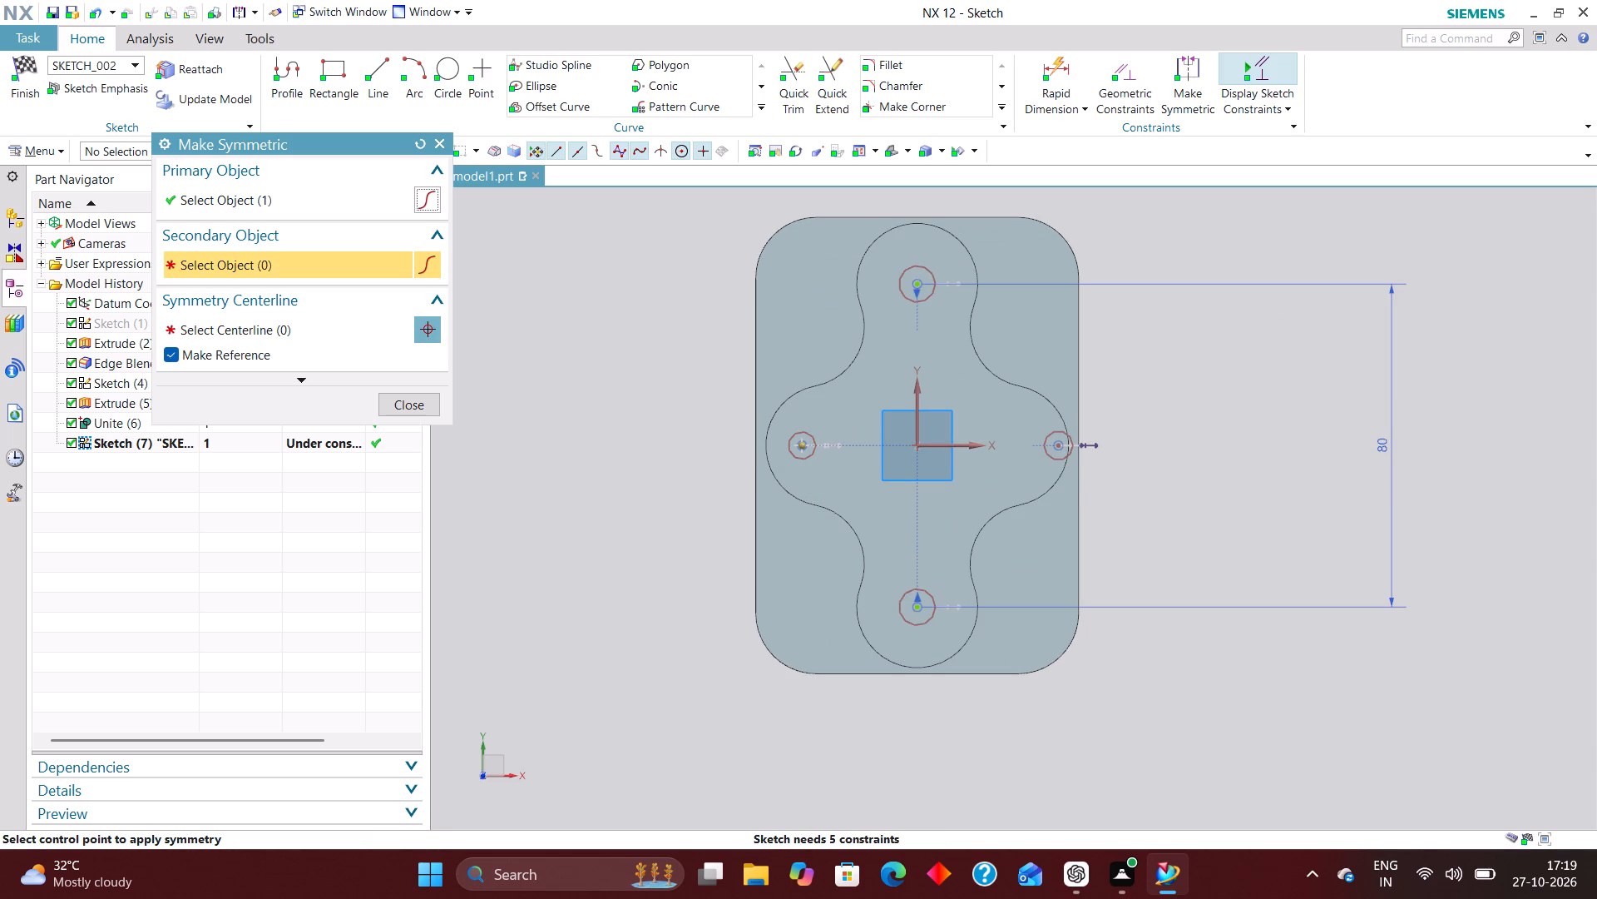
left_click(1061, 447)
left_click(915, 396)
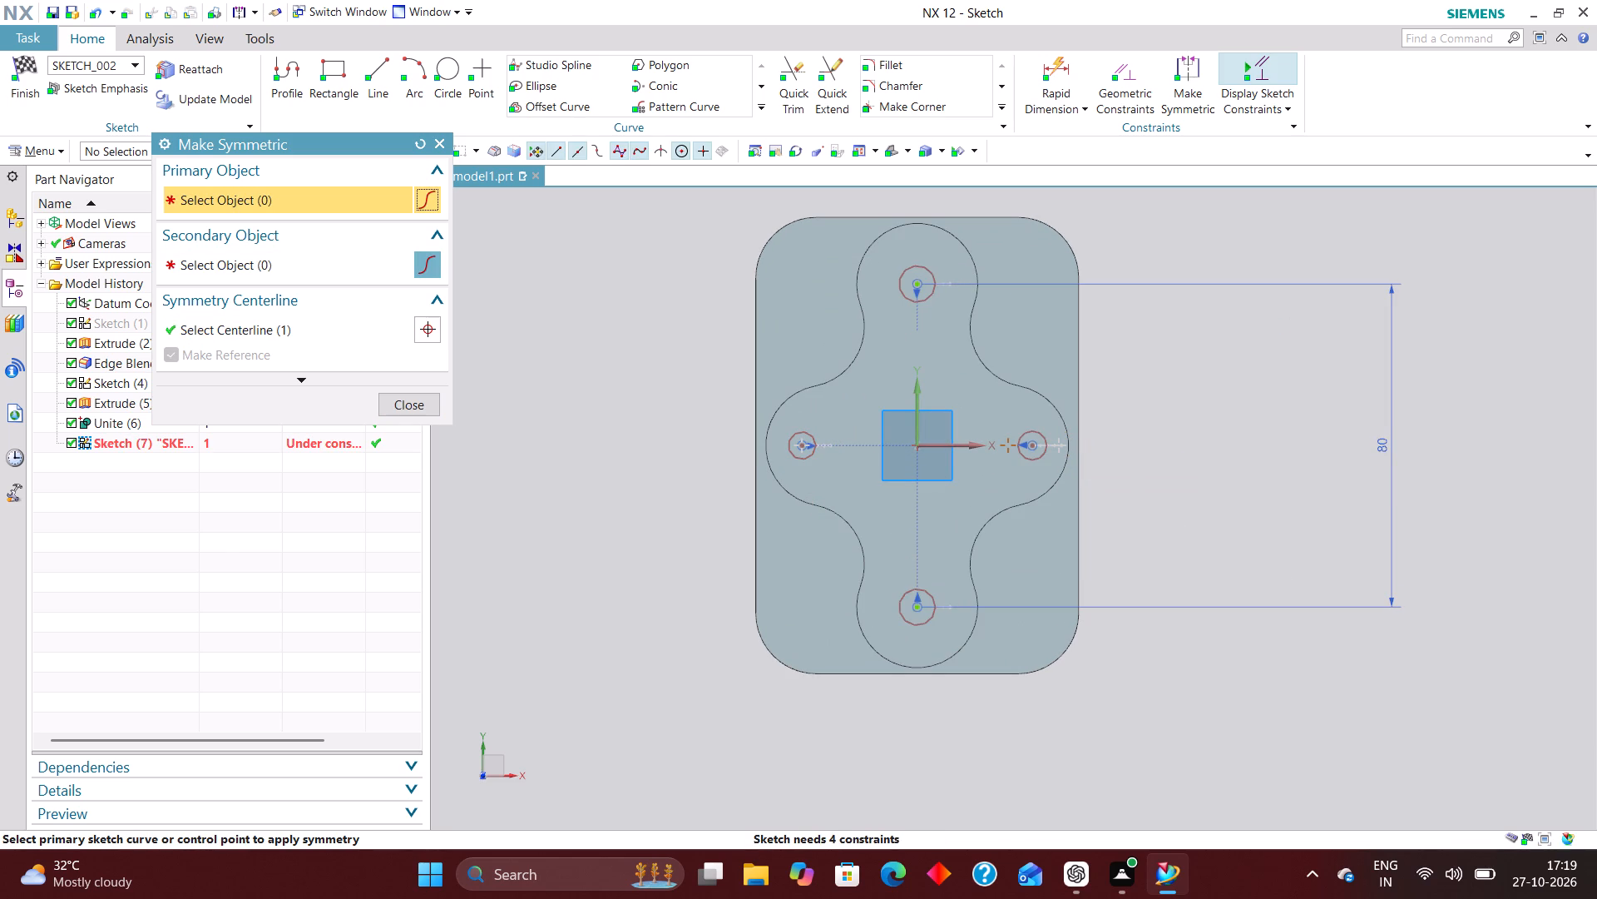
Dimension the horizontal distance between the left and right circle centres as 45 mm.
left_click(1057, 67)
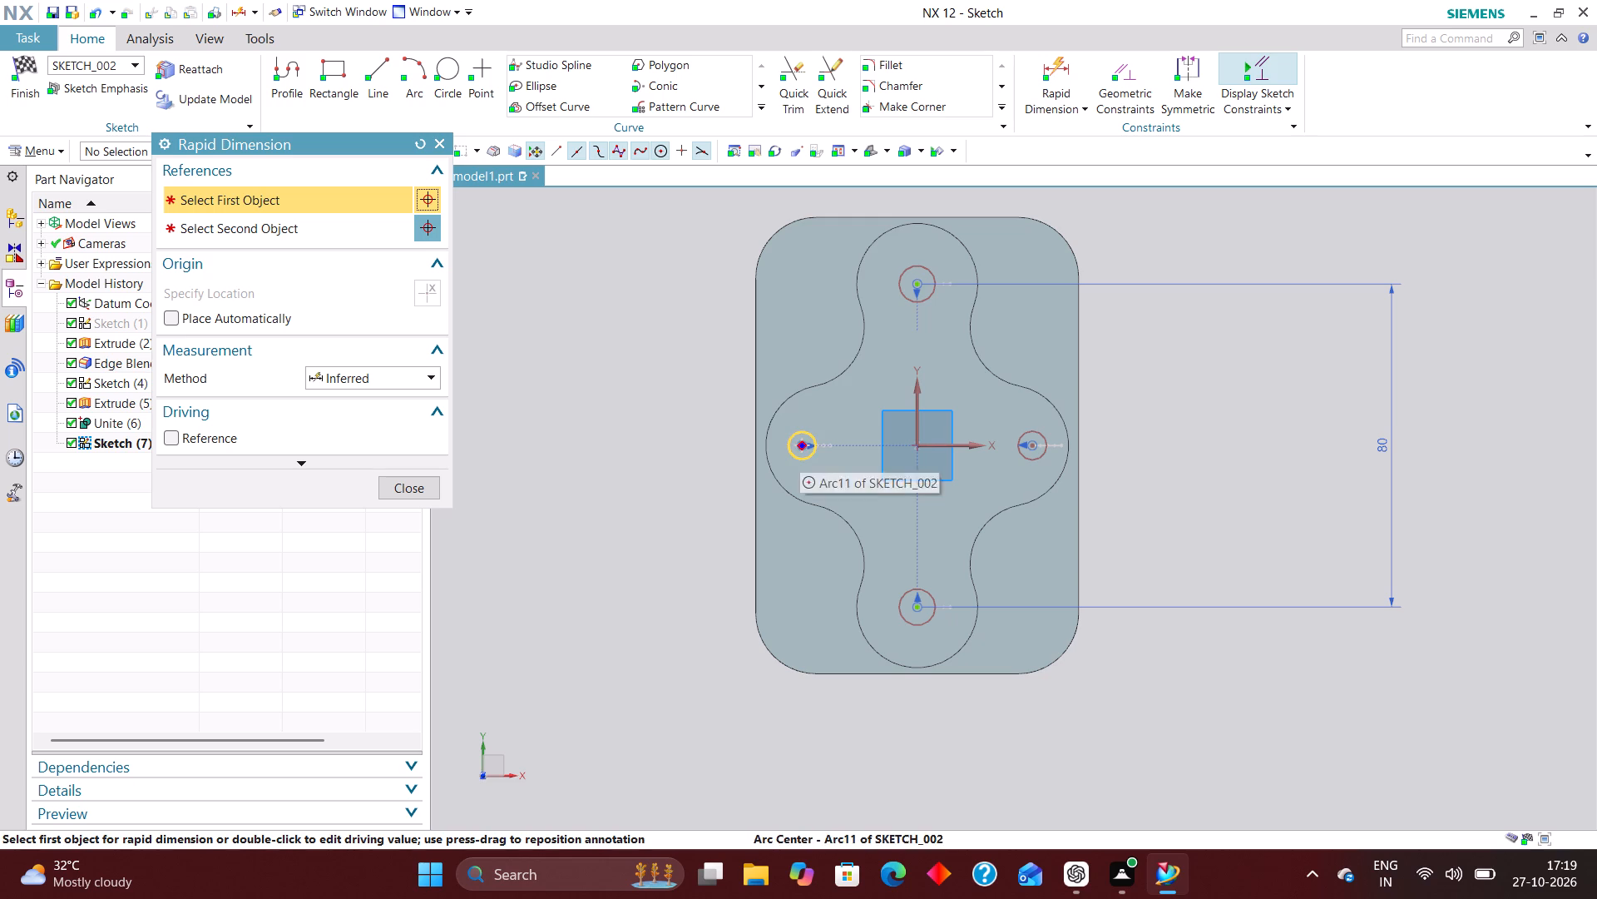
left_click(799, 450)
left_click(1033, 448)
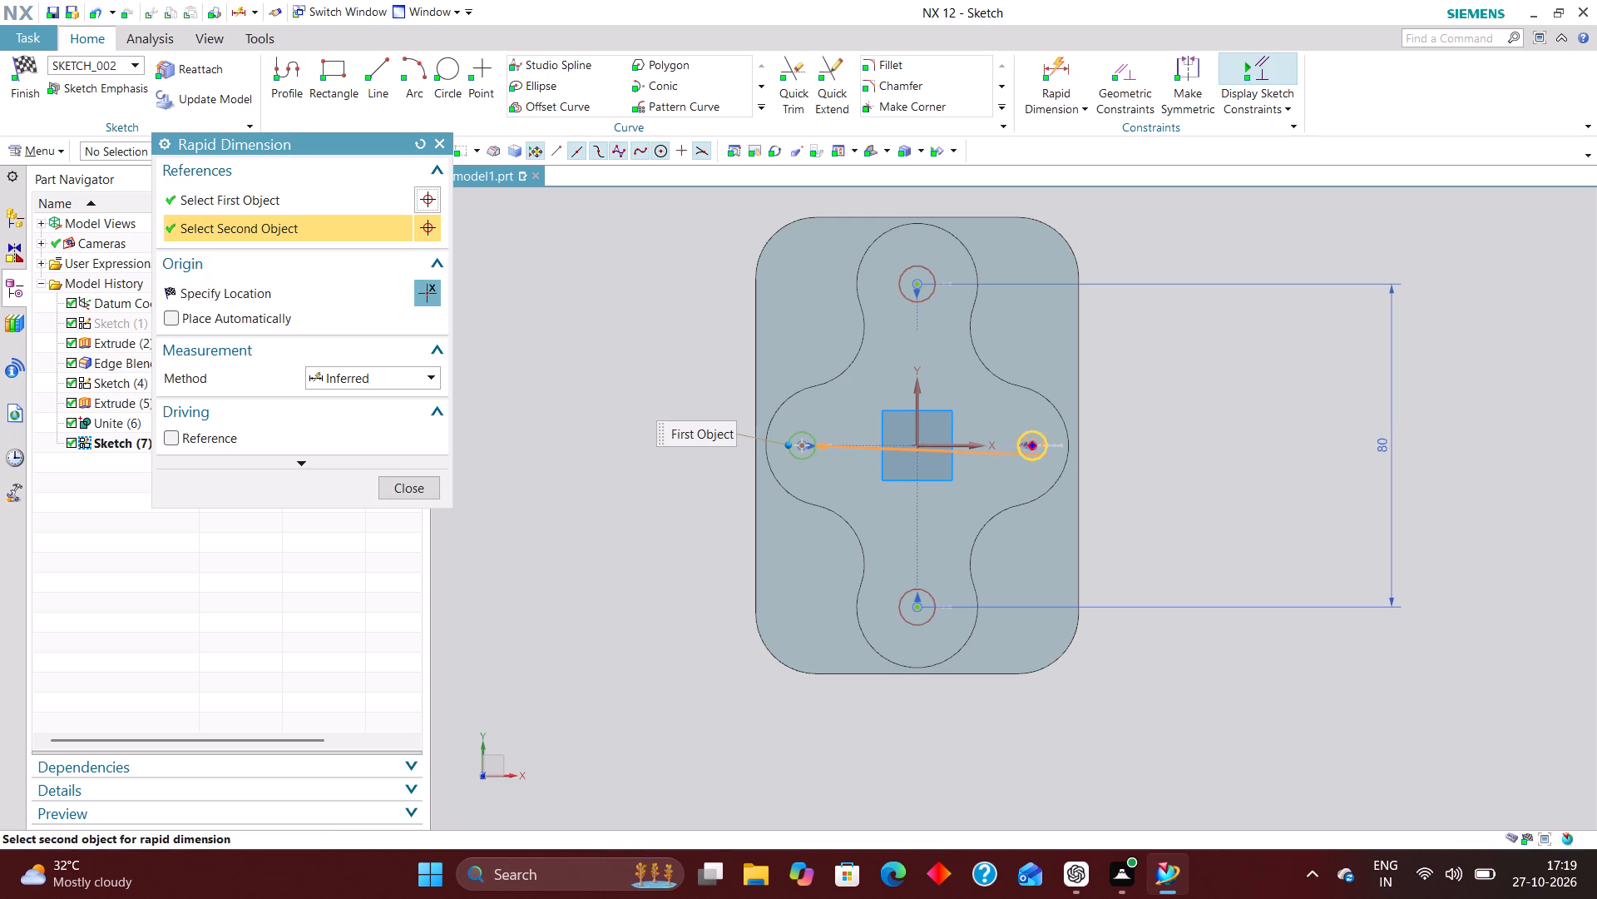
left_click(928, 767)
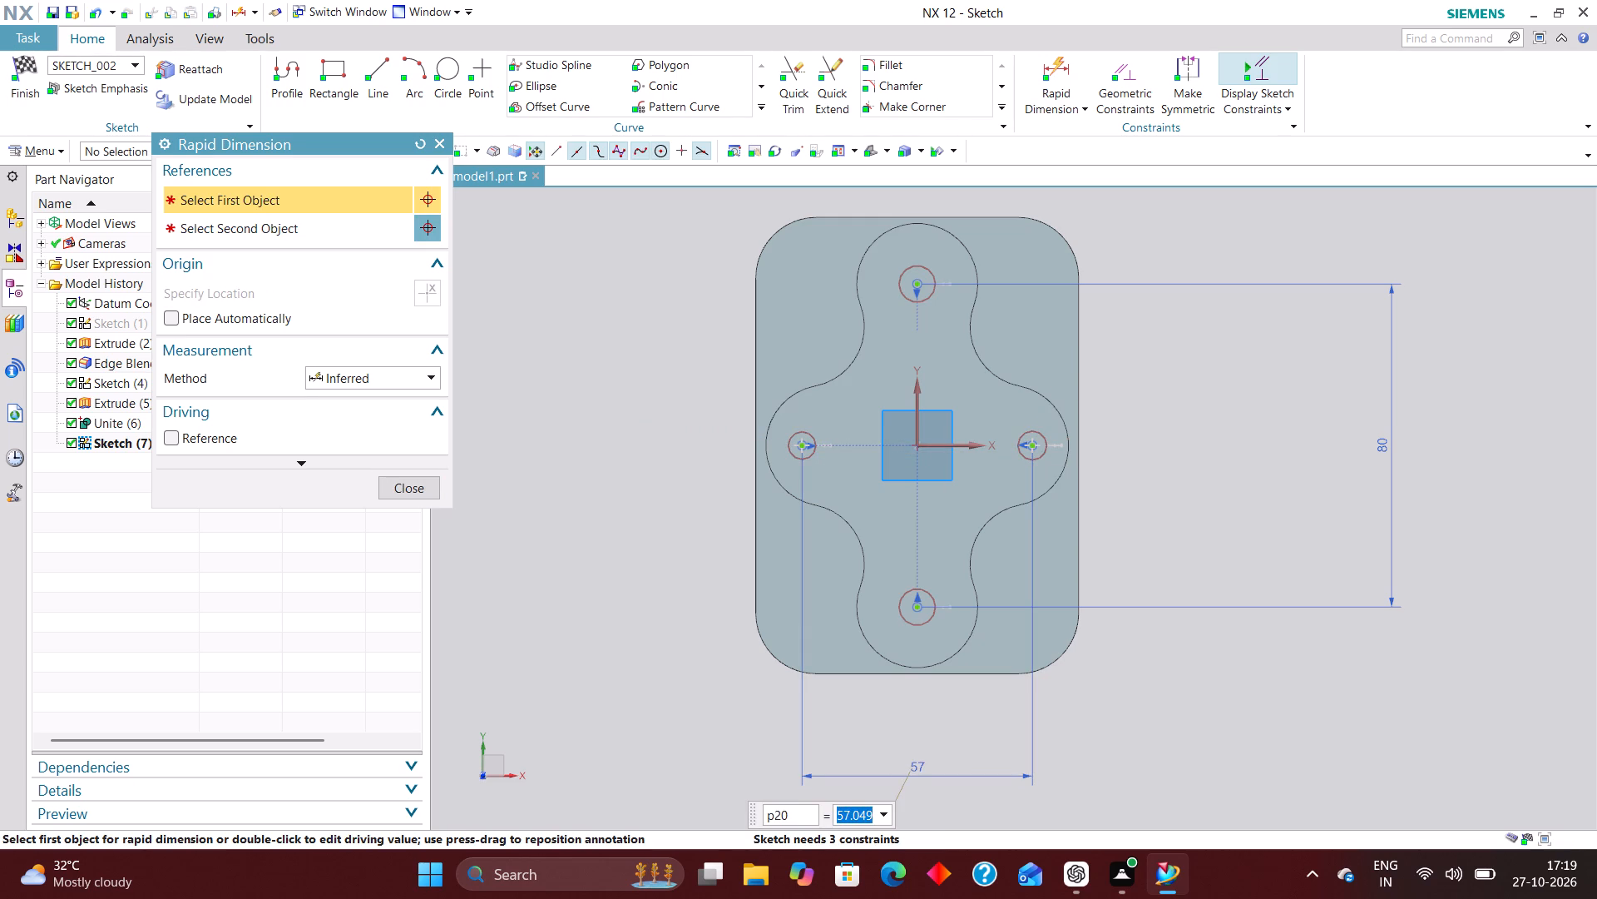
type("45")
key("Return")
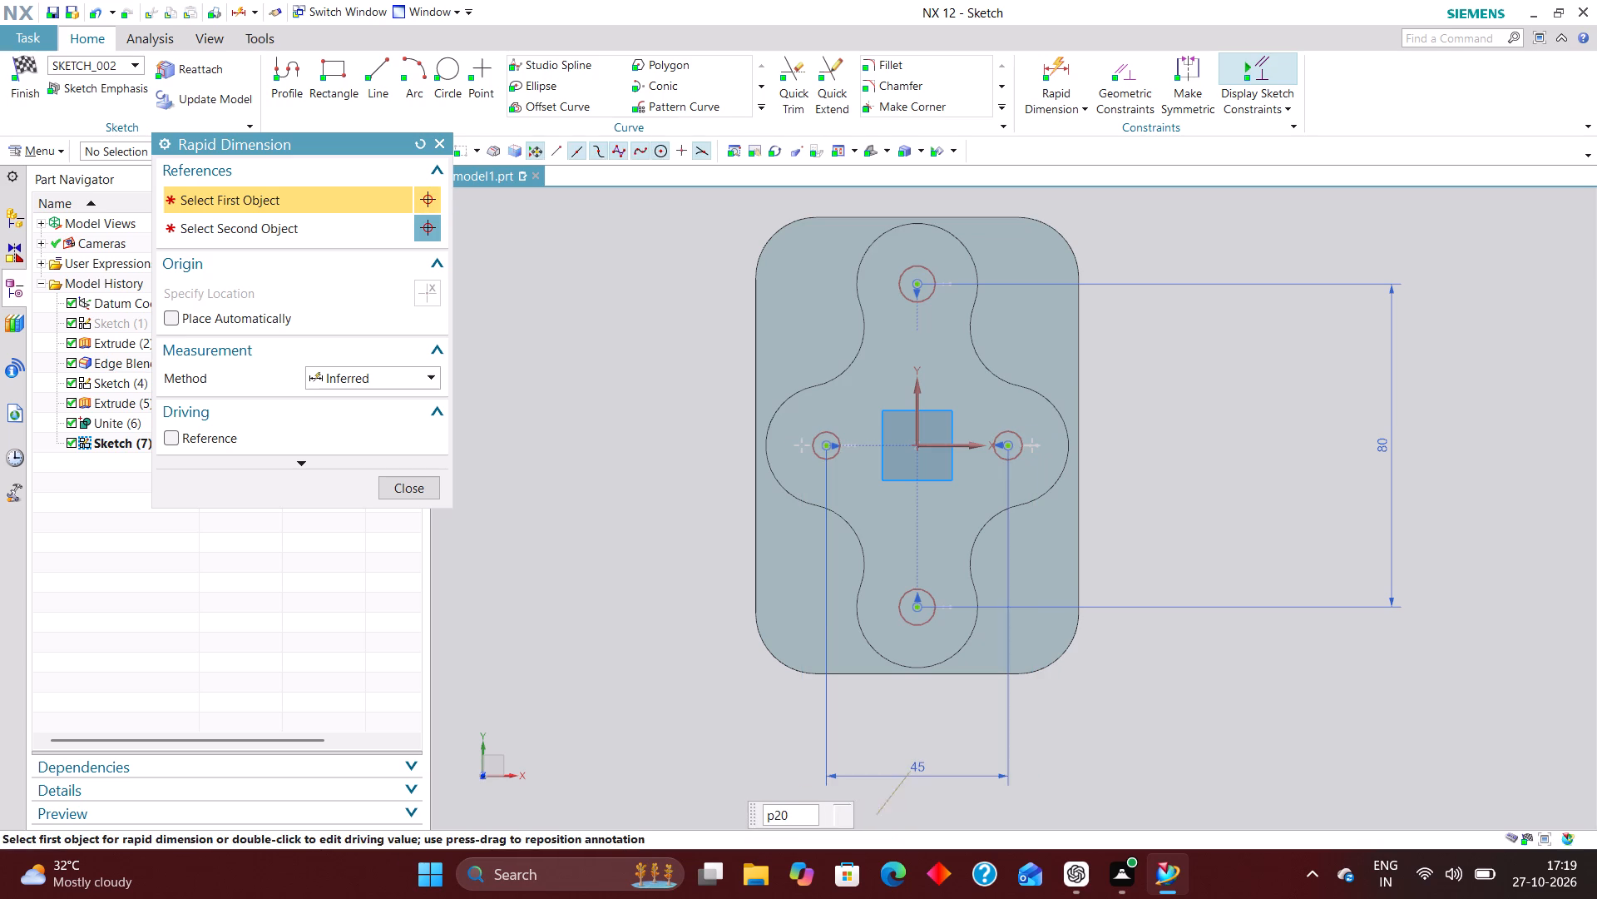
left_click(408, 489)
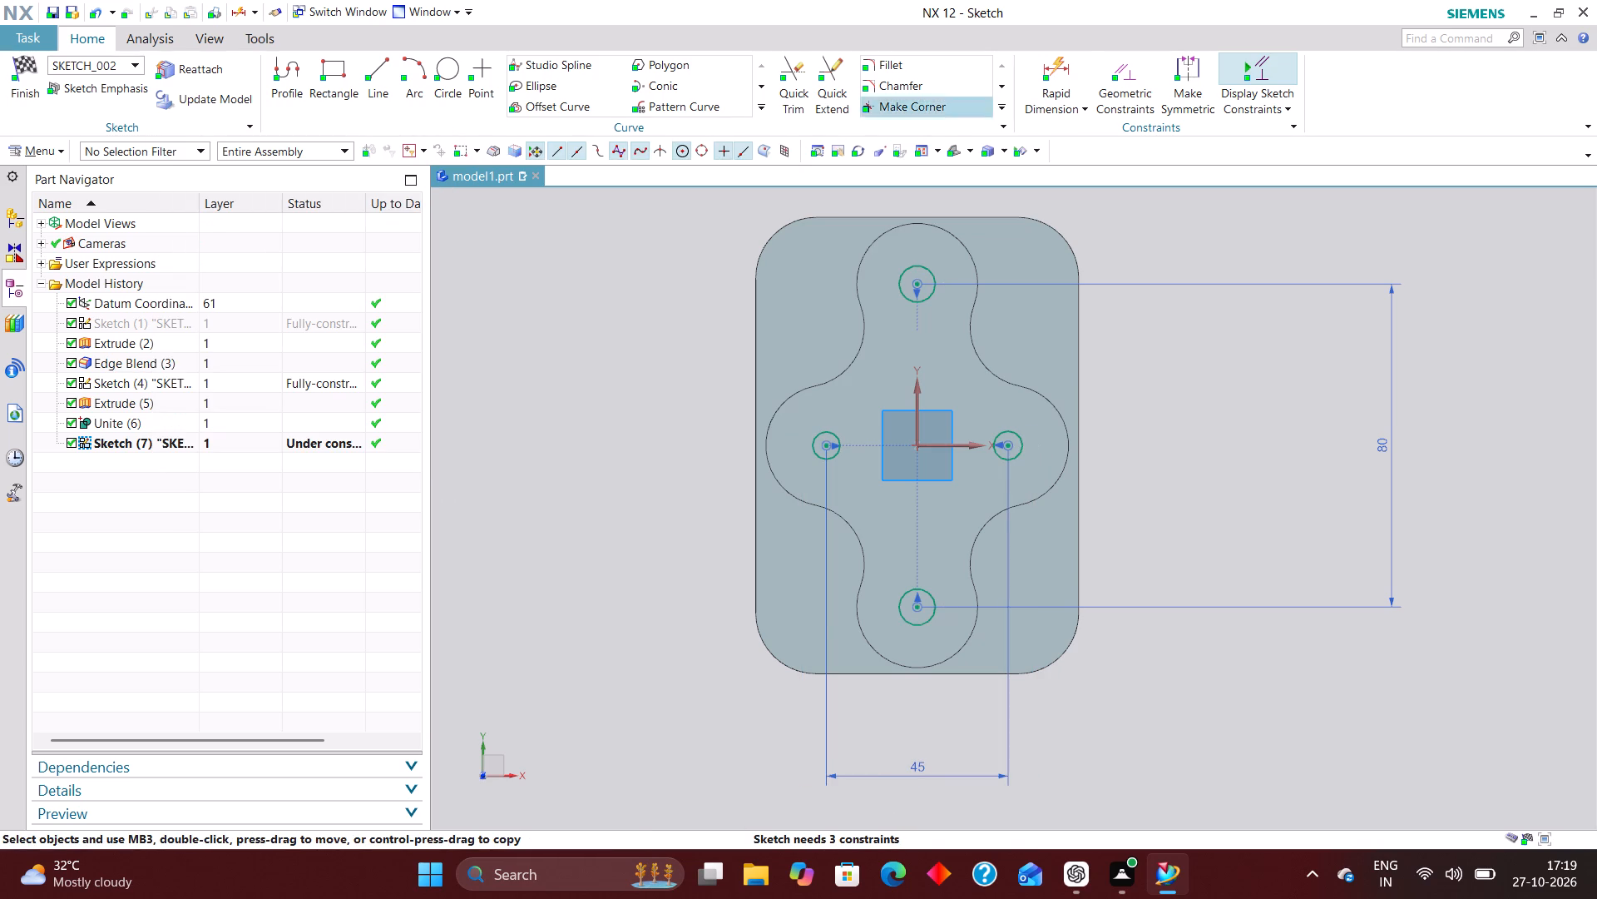
Add a radial dimension of 15 mm to the lower circle.
left_click(1065, 57)
left_click(385, 387)
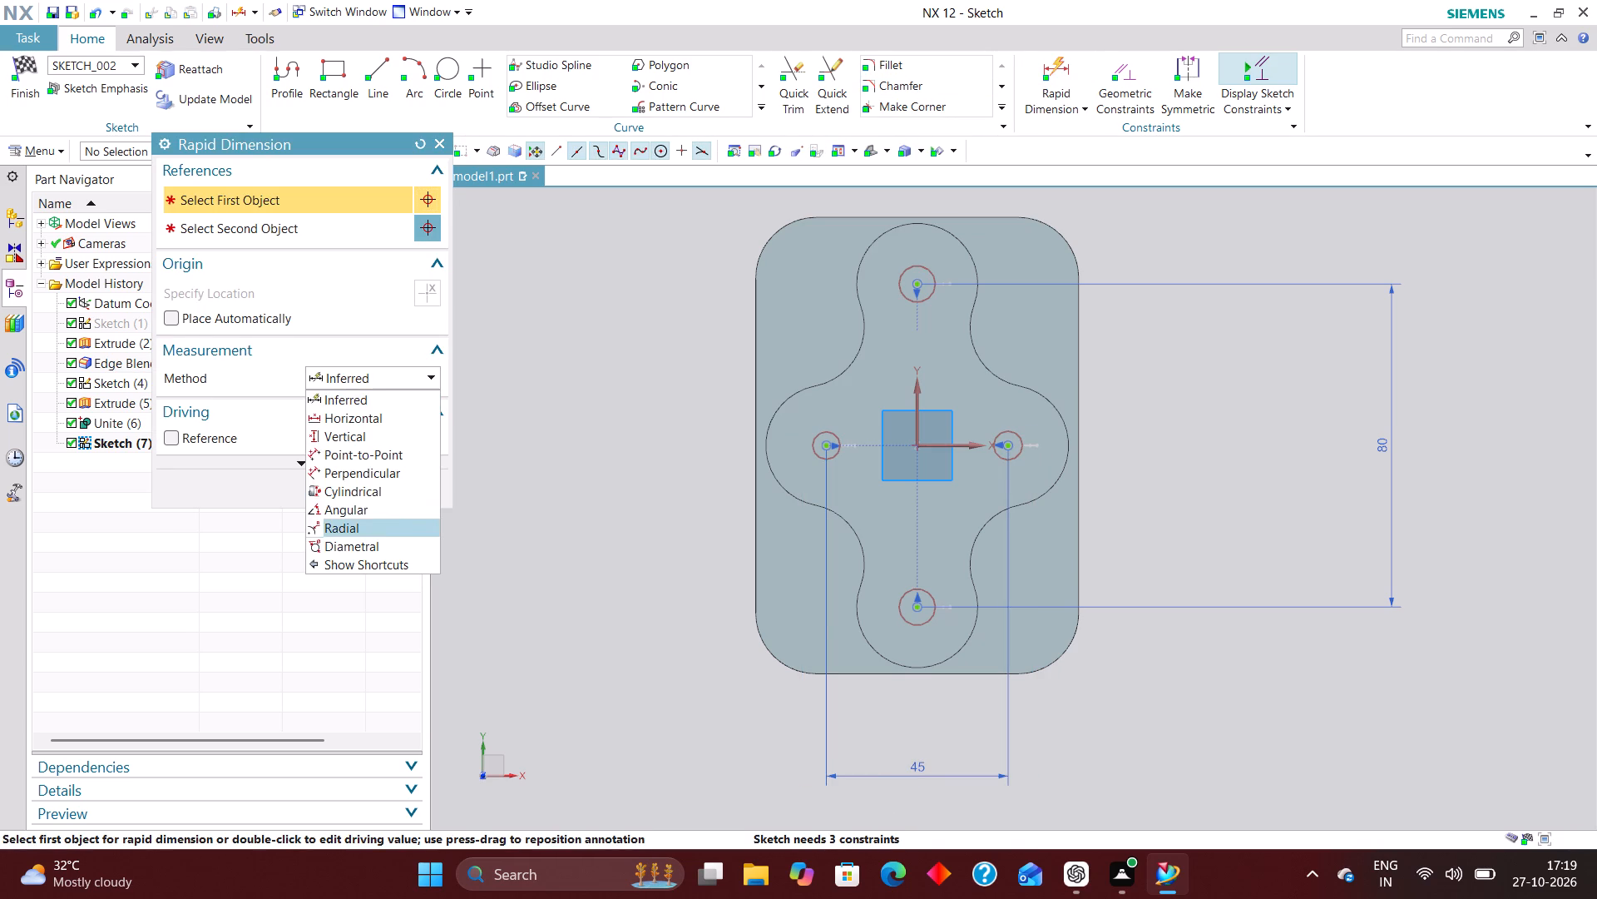
left_click(373, 549)
left_click(428, 350)
left_click(384, 499)
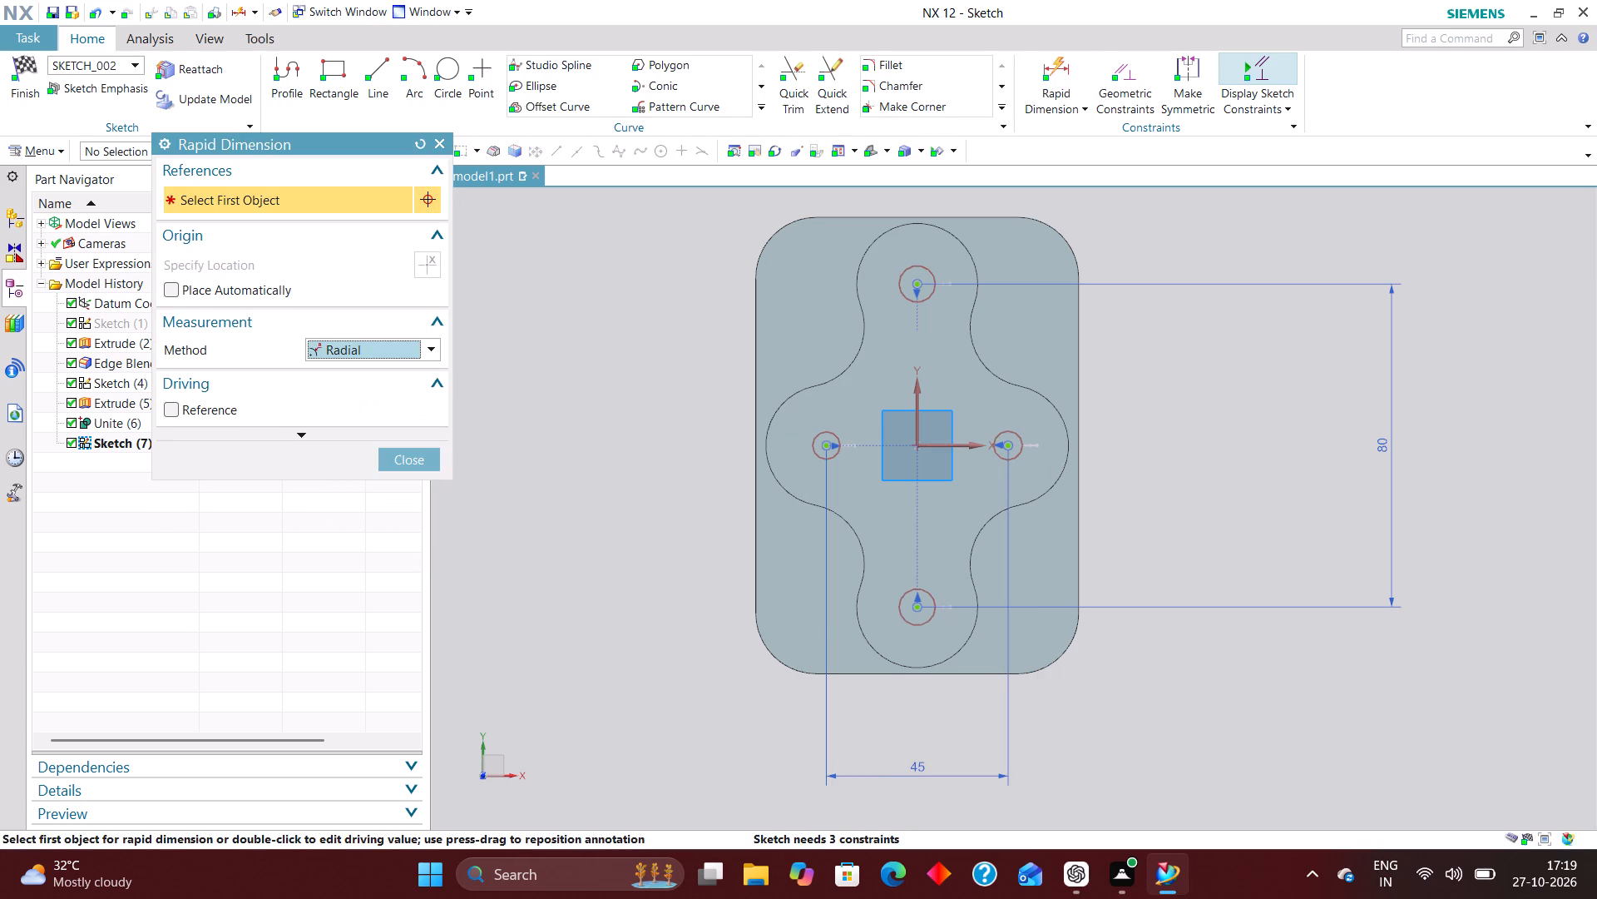
left_click(933, 599)
left_click(1095, 728)
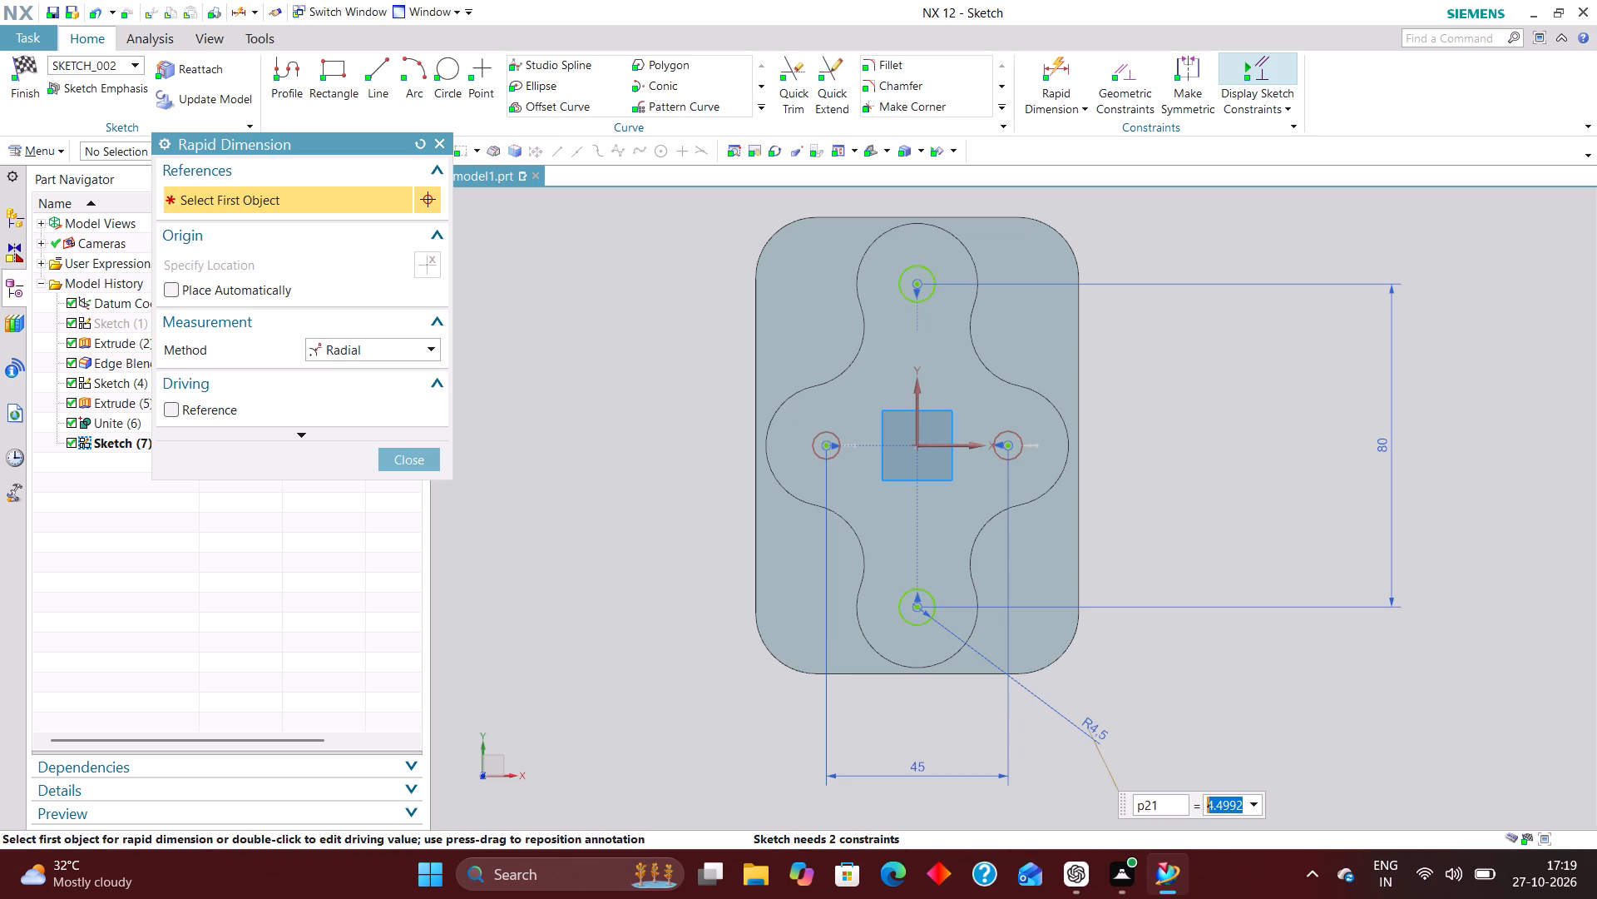
type("15")
key("Return")
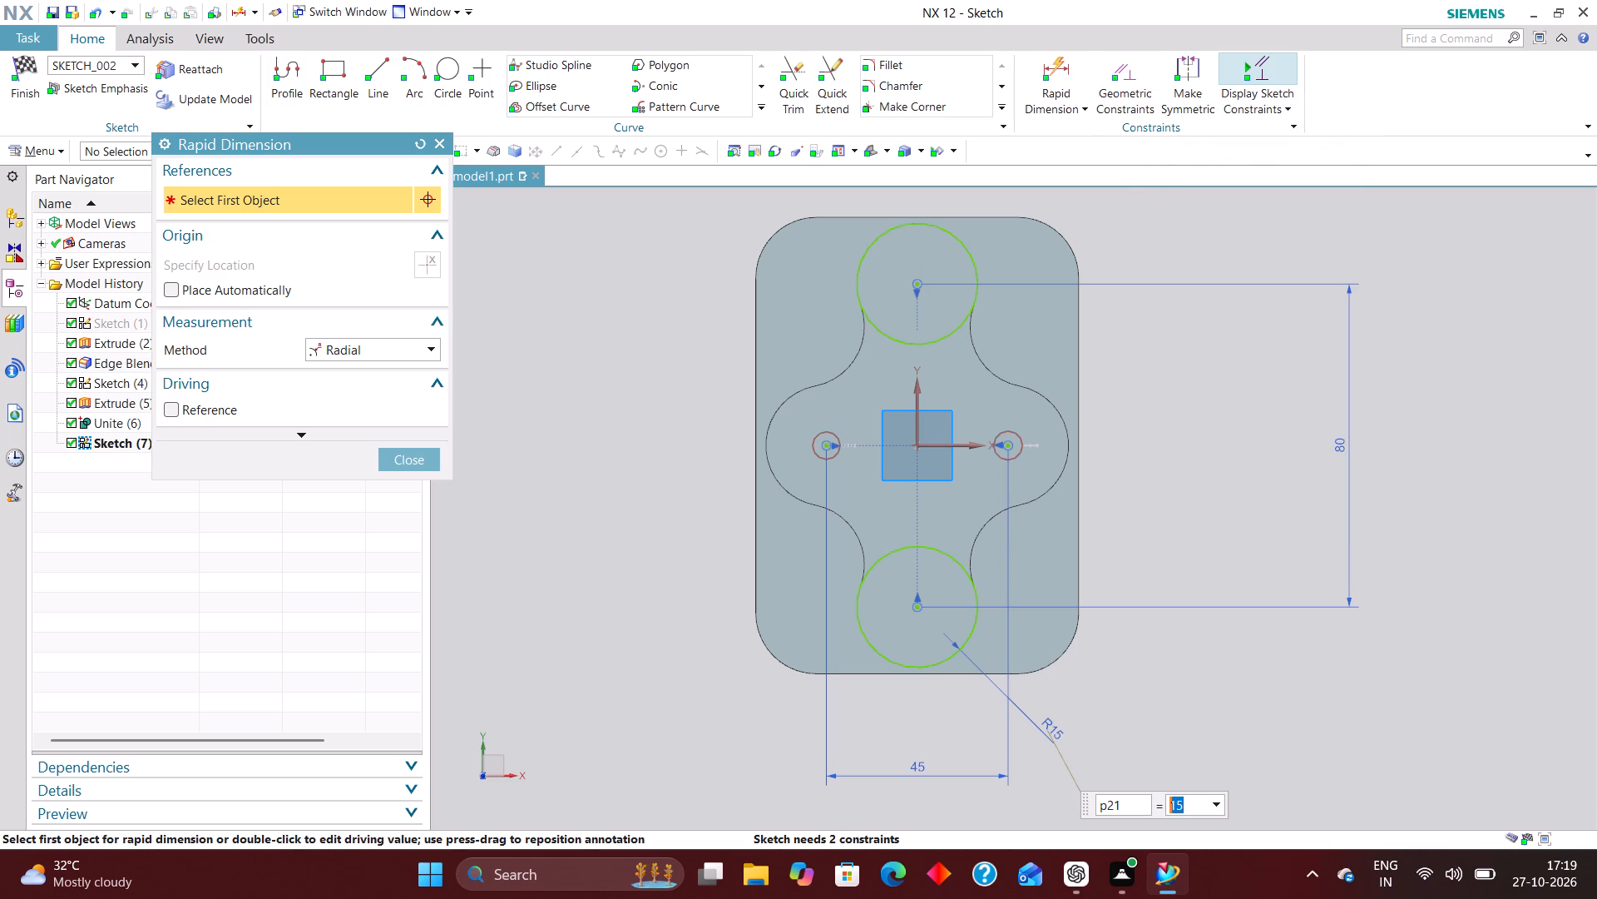
Apply Equal Radius constraints so the left circle matches the upper one and the right circle matches the left one.
left_click(1134, 66)
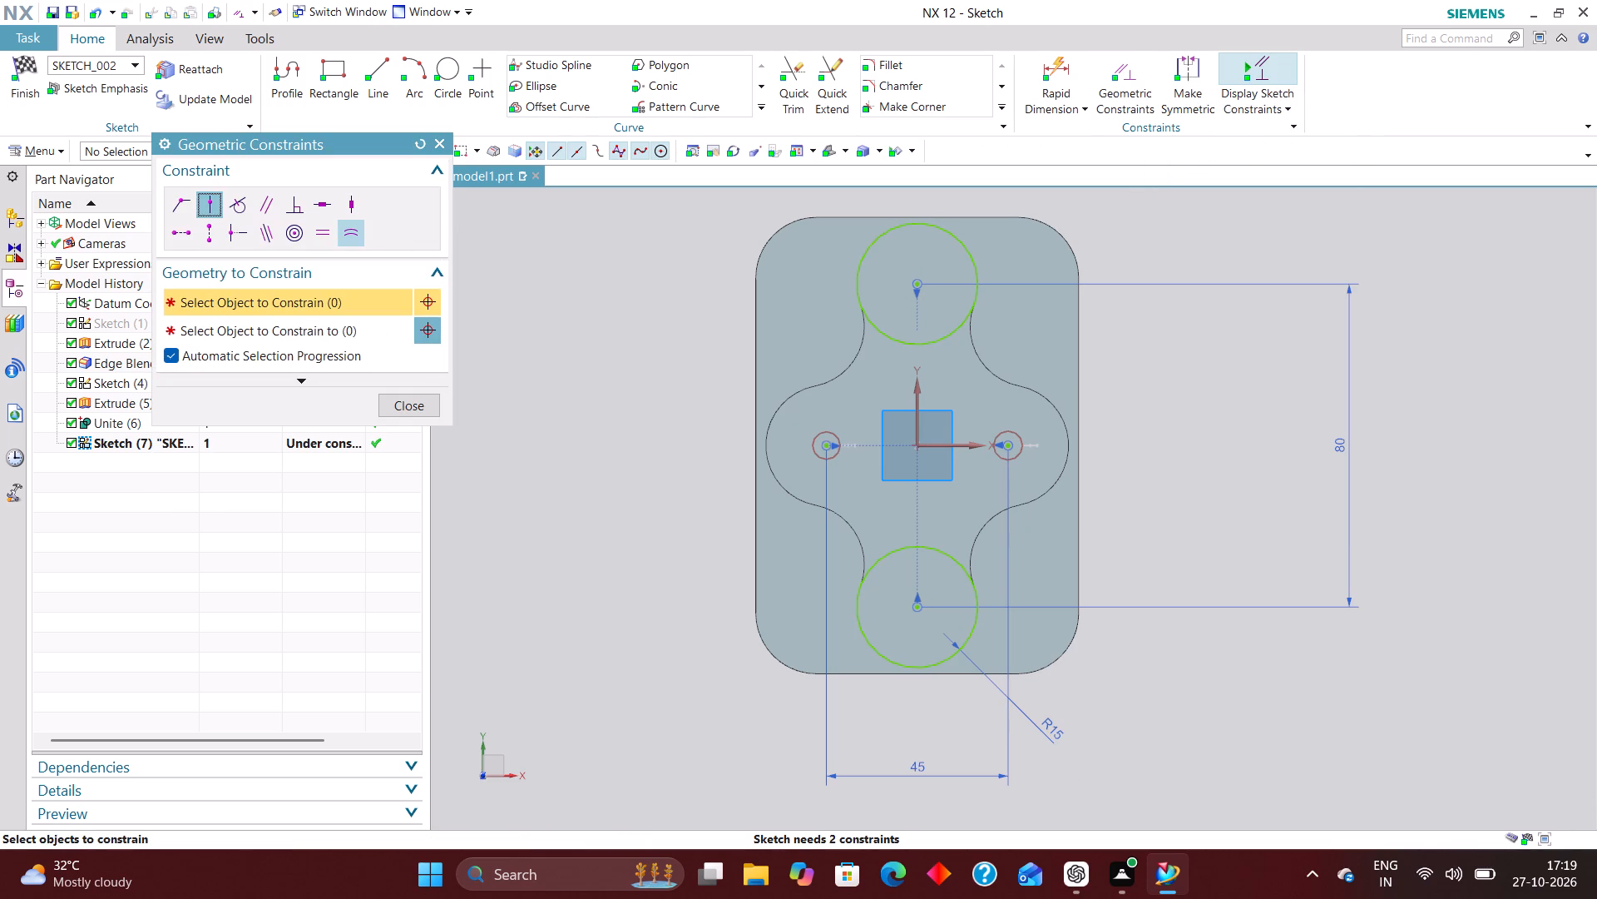
left_click(344, 224)
left_click(898, 335)
left_click(829, 430)
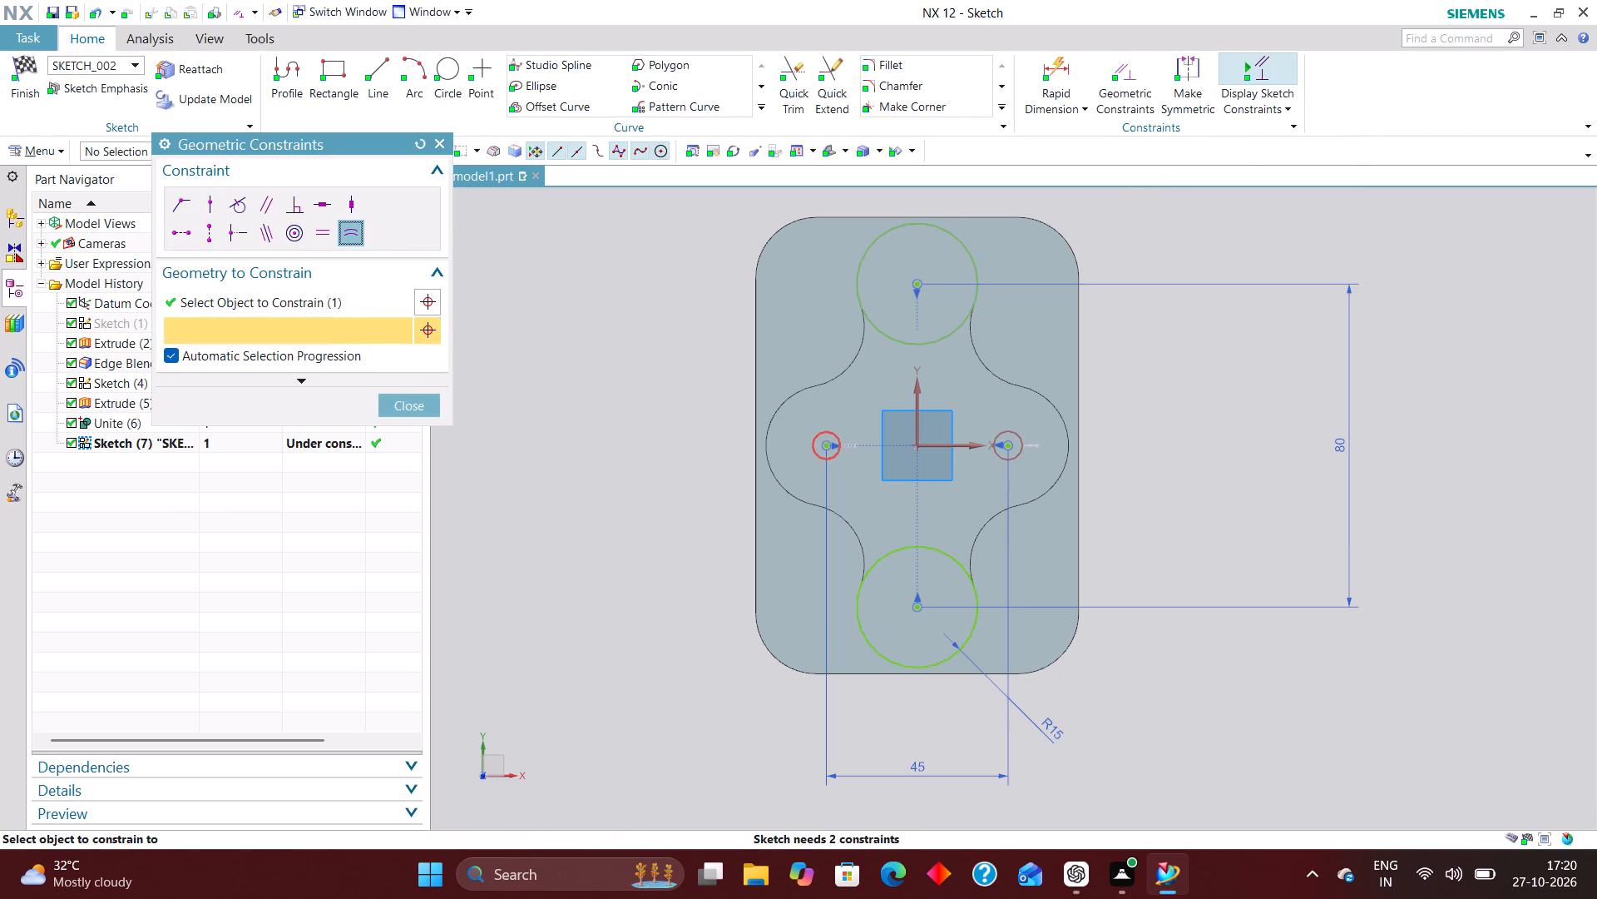
left_click(871, 408)
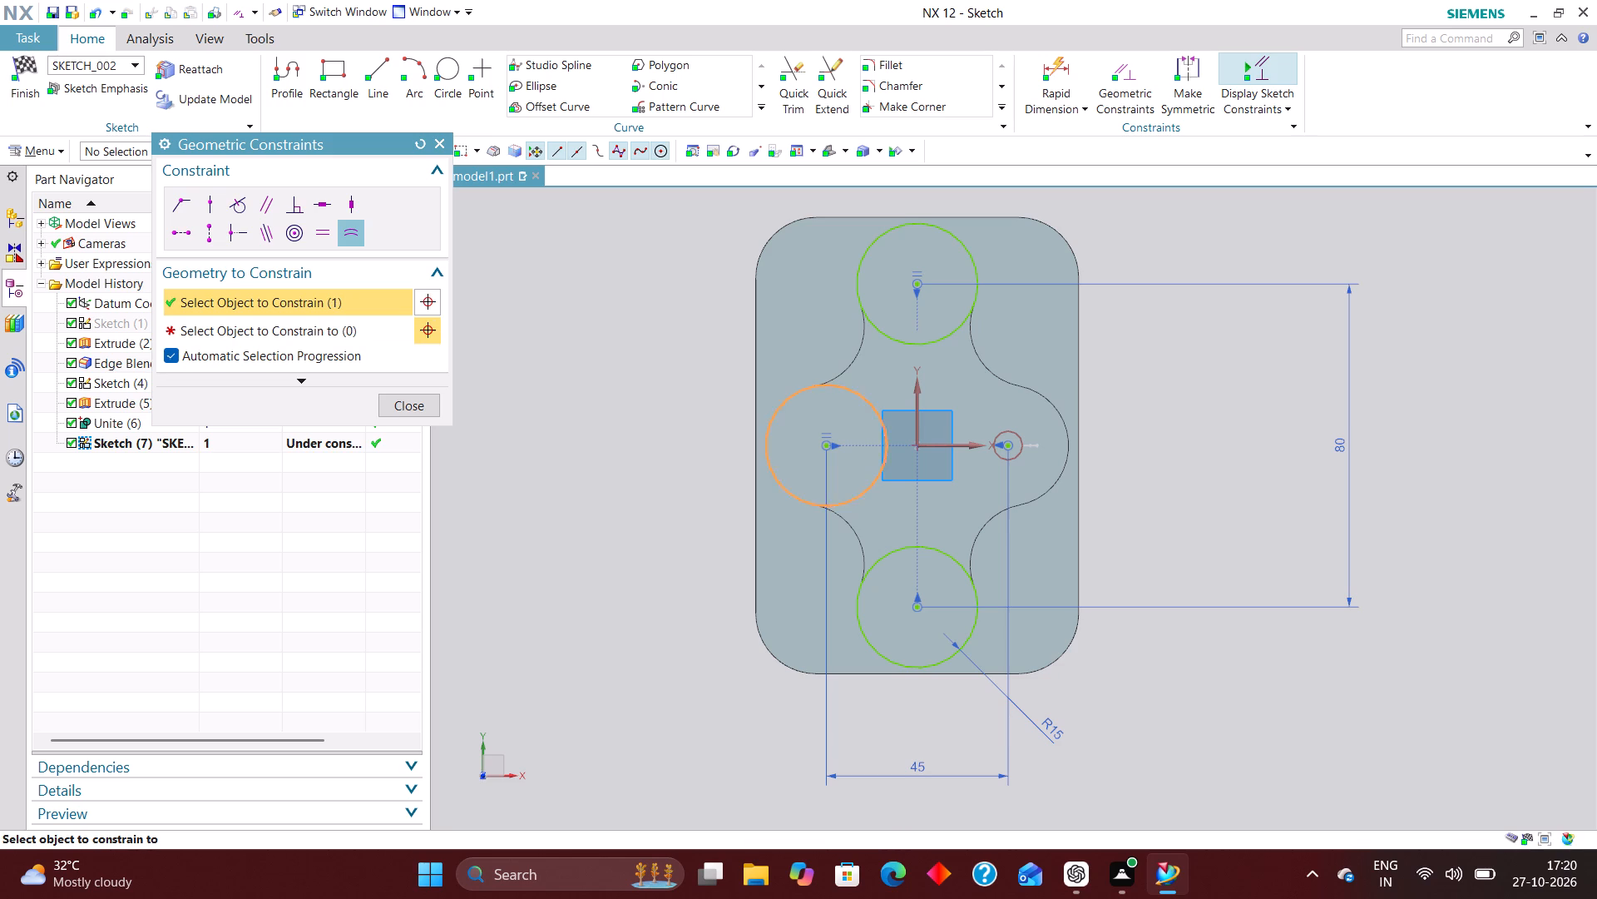
left_click(1016, 433)
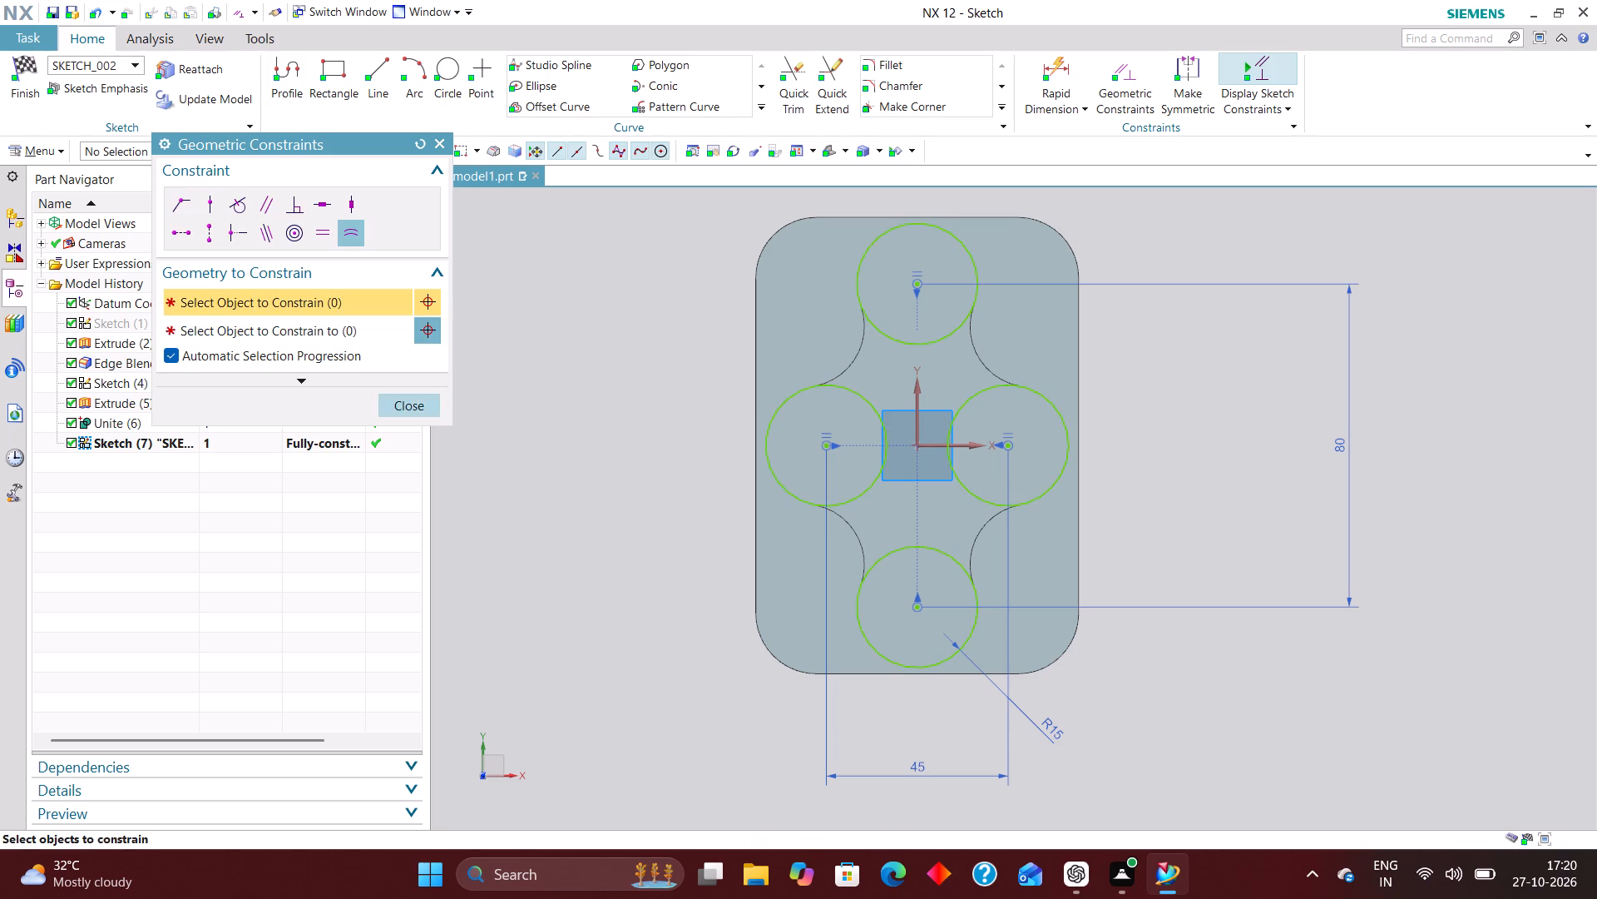
left_click(415, 405)
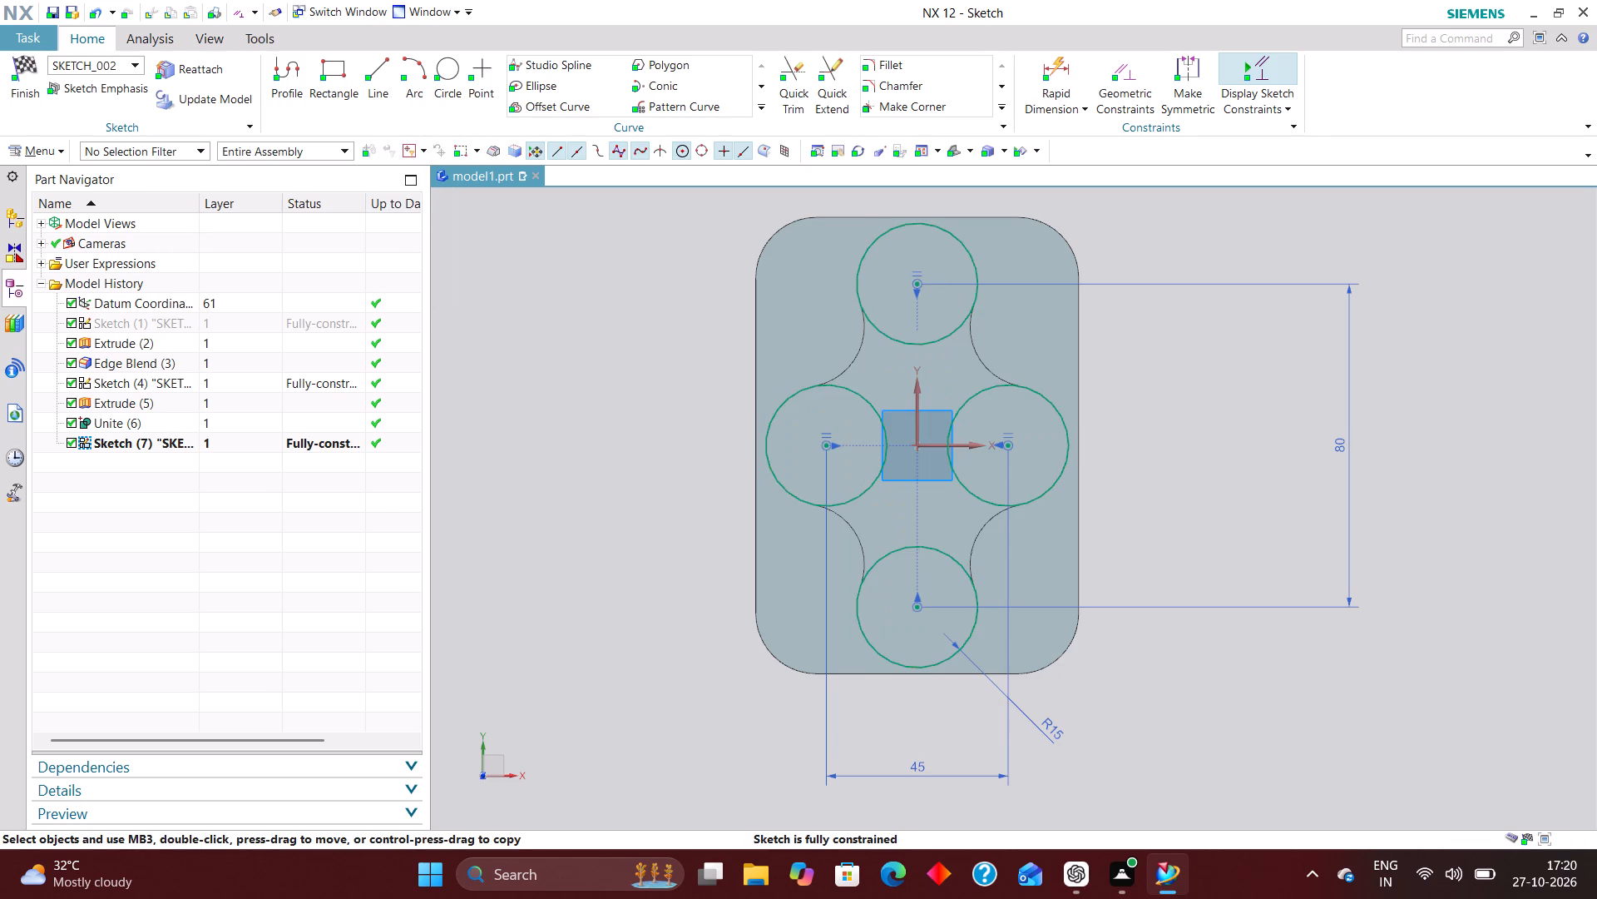
Hide the solid body and the earlier four-lobe profile sketch so only the current sketch's circles remain displayed.
right_click_drag(813, 273, 813, 351)
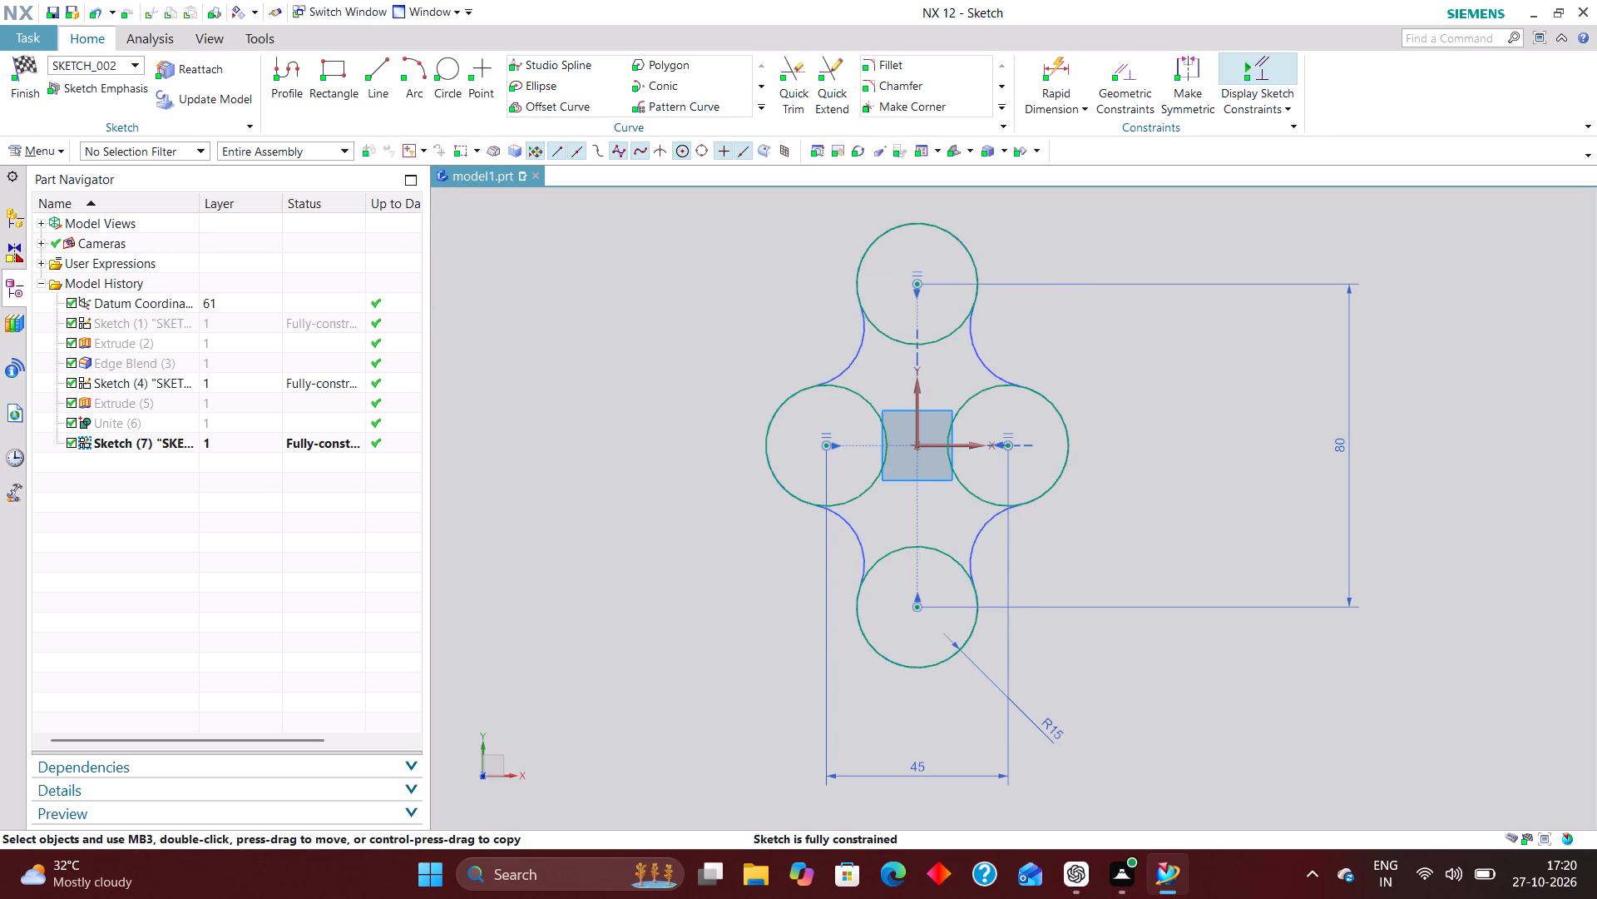
left_click(235, 381)
right_click(237, 380)
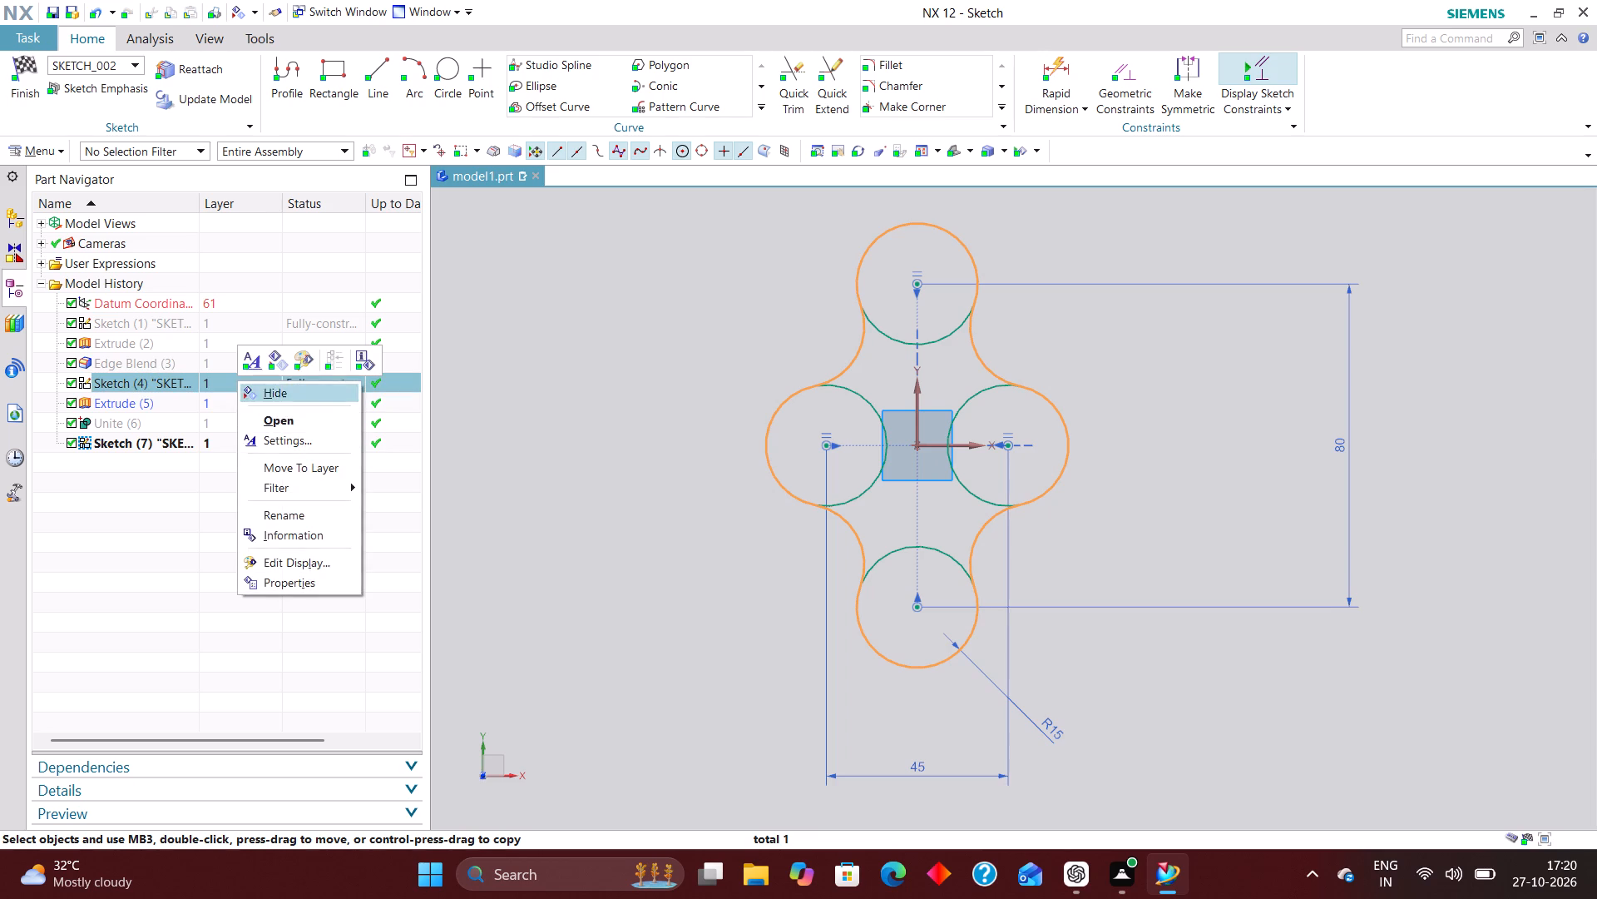
left_click(291, 392)
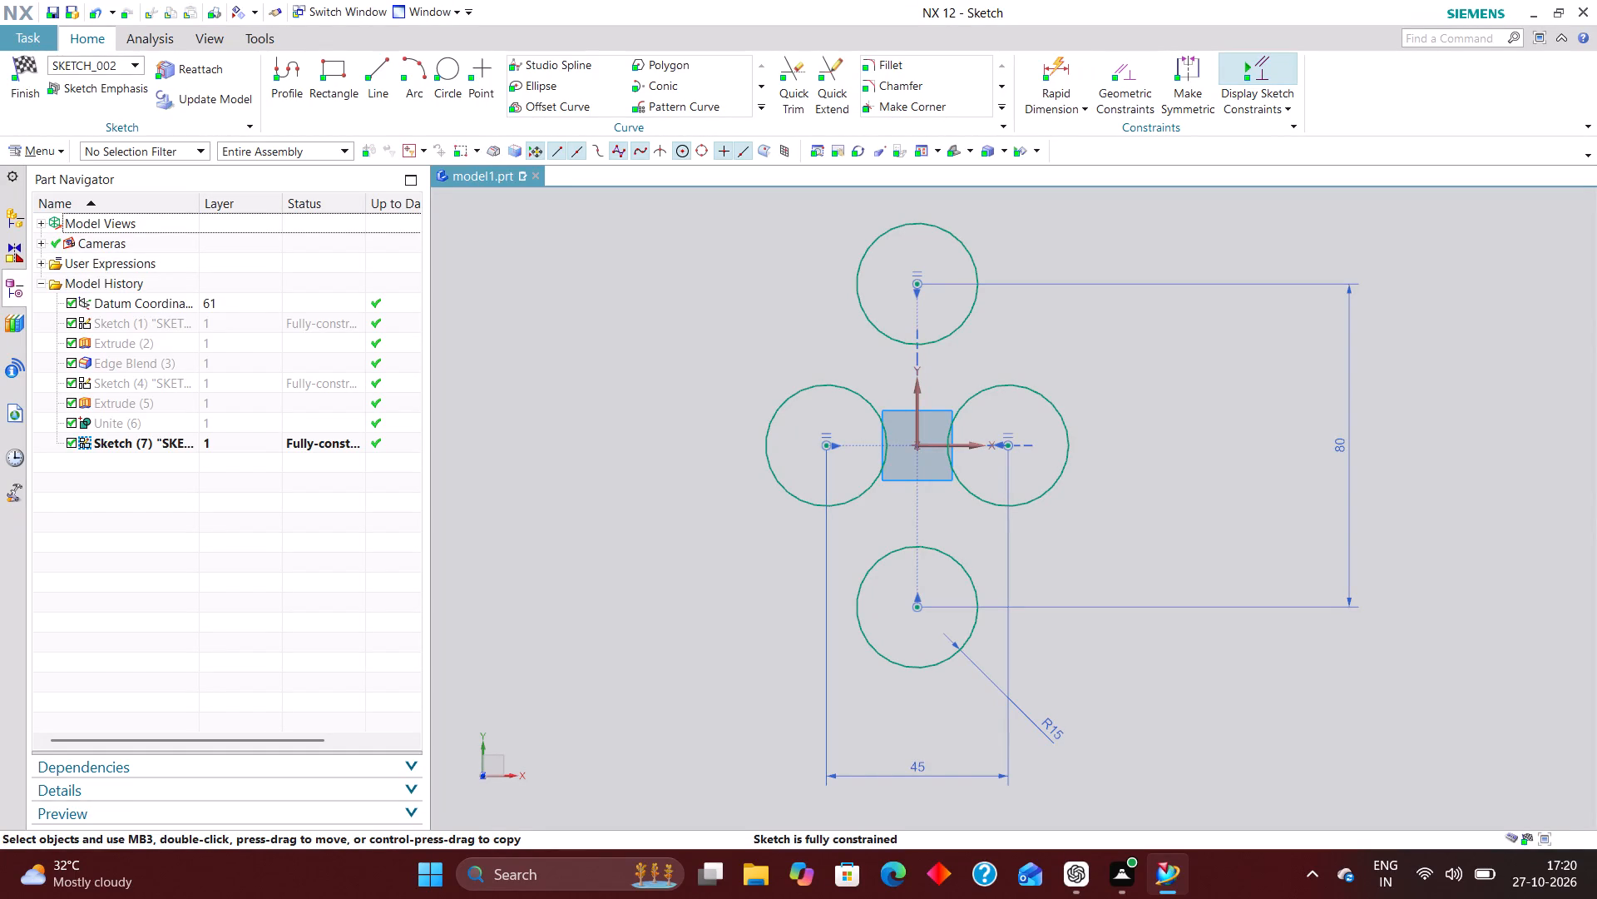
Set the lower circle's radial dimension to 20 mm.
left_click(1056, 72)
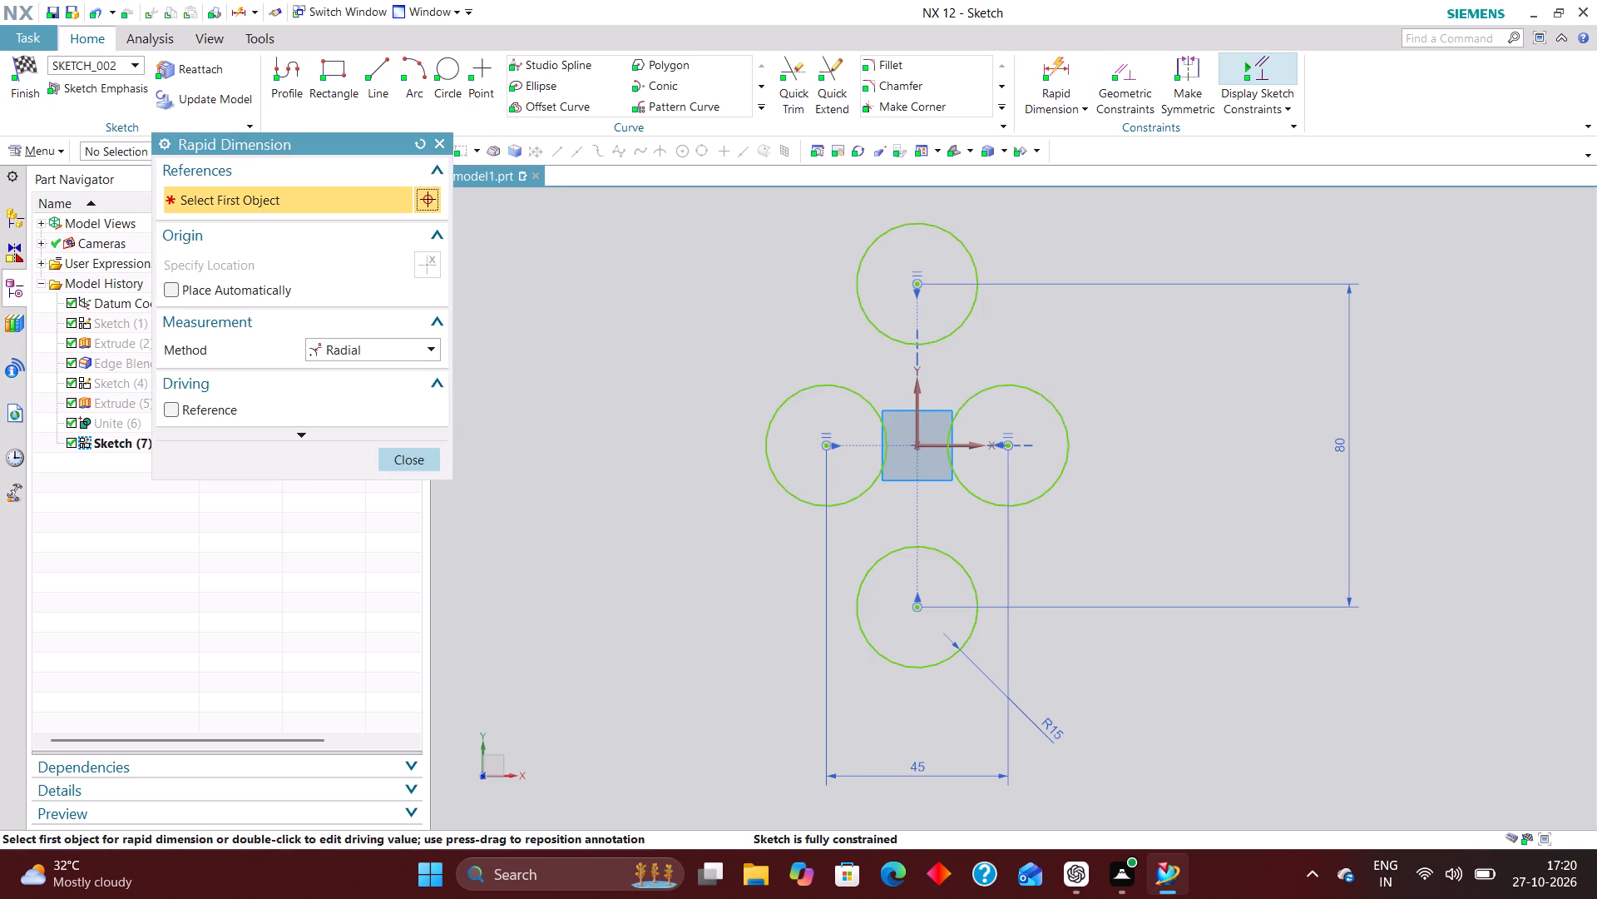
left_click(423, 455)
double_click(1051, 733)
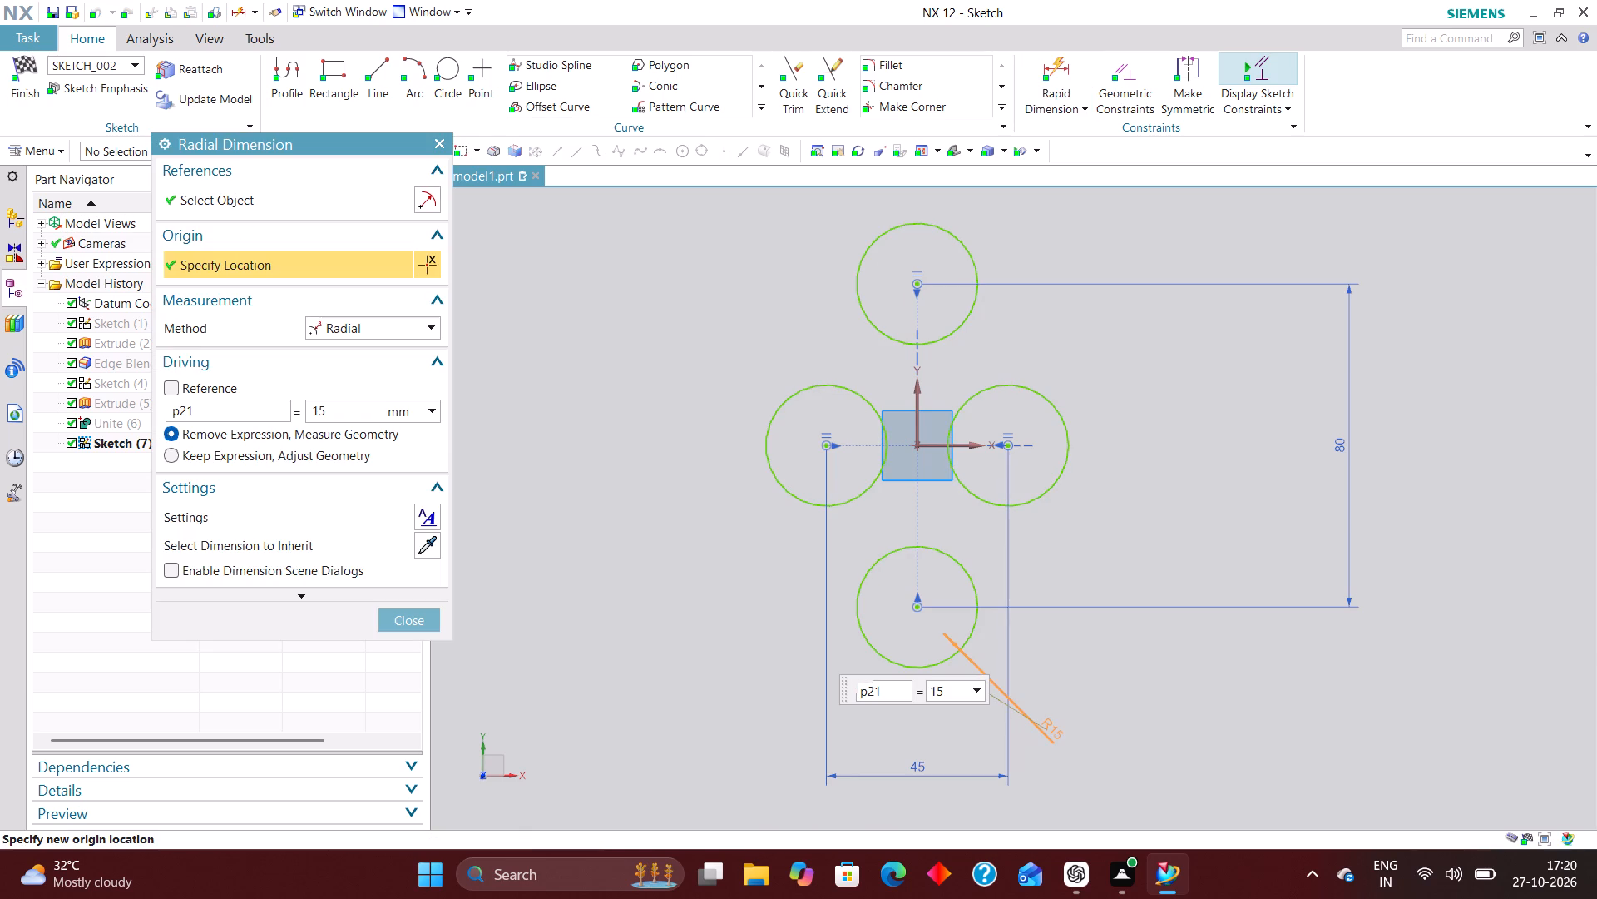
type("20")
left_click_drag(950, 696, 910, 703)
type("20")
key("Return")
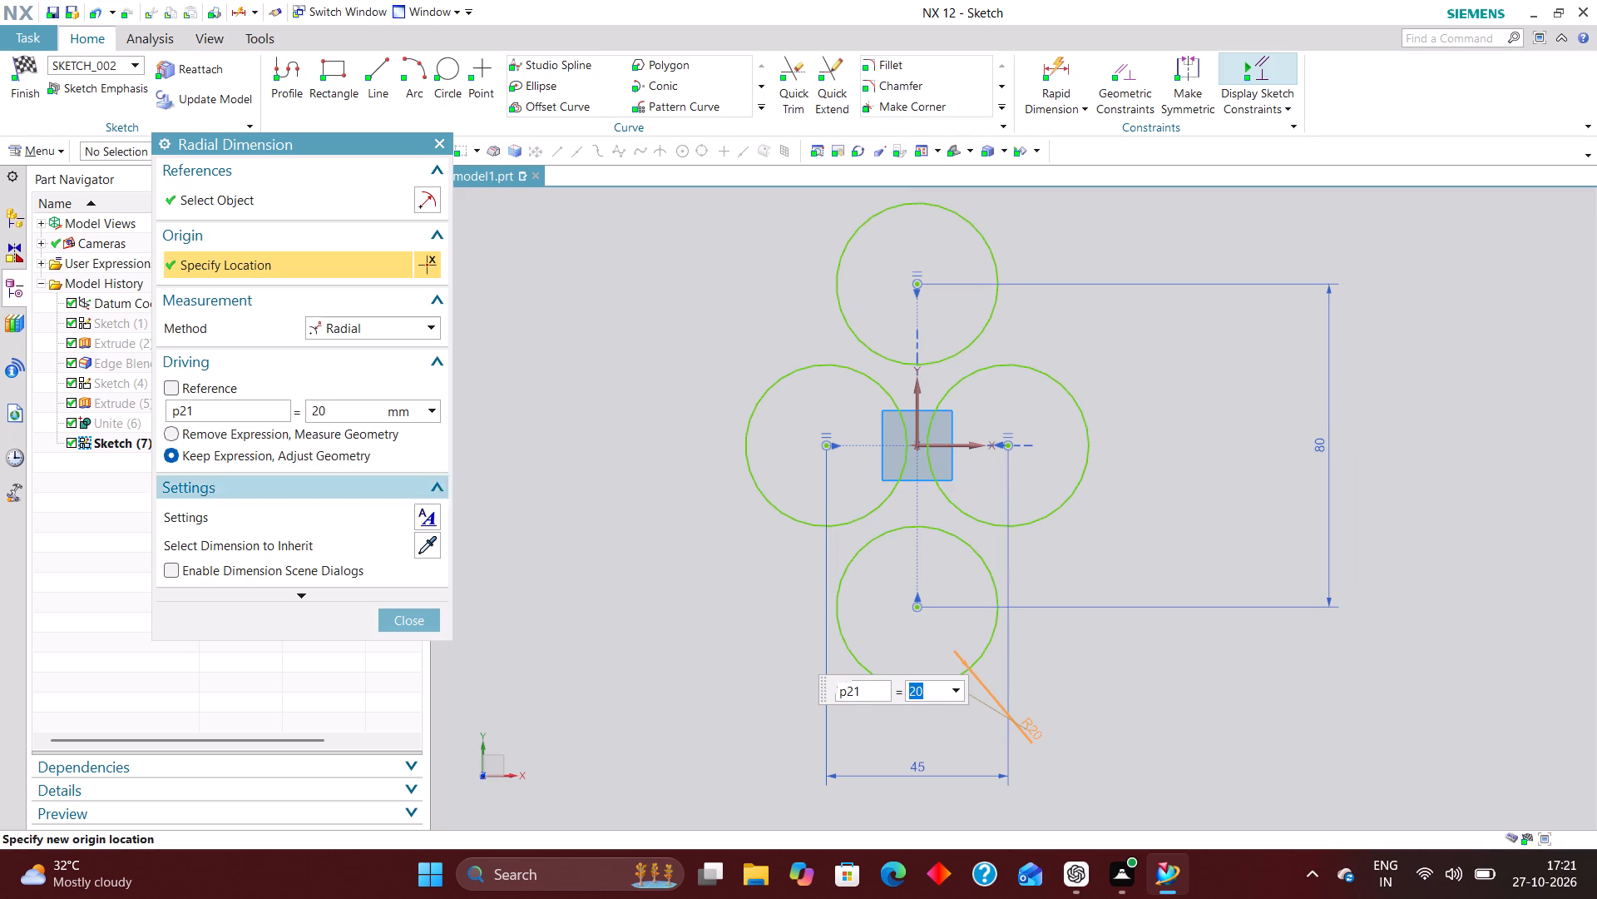
Show the hidden solid body again behind the sketch.
right_click(112, 398)
left_click(128, 410)
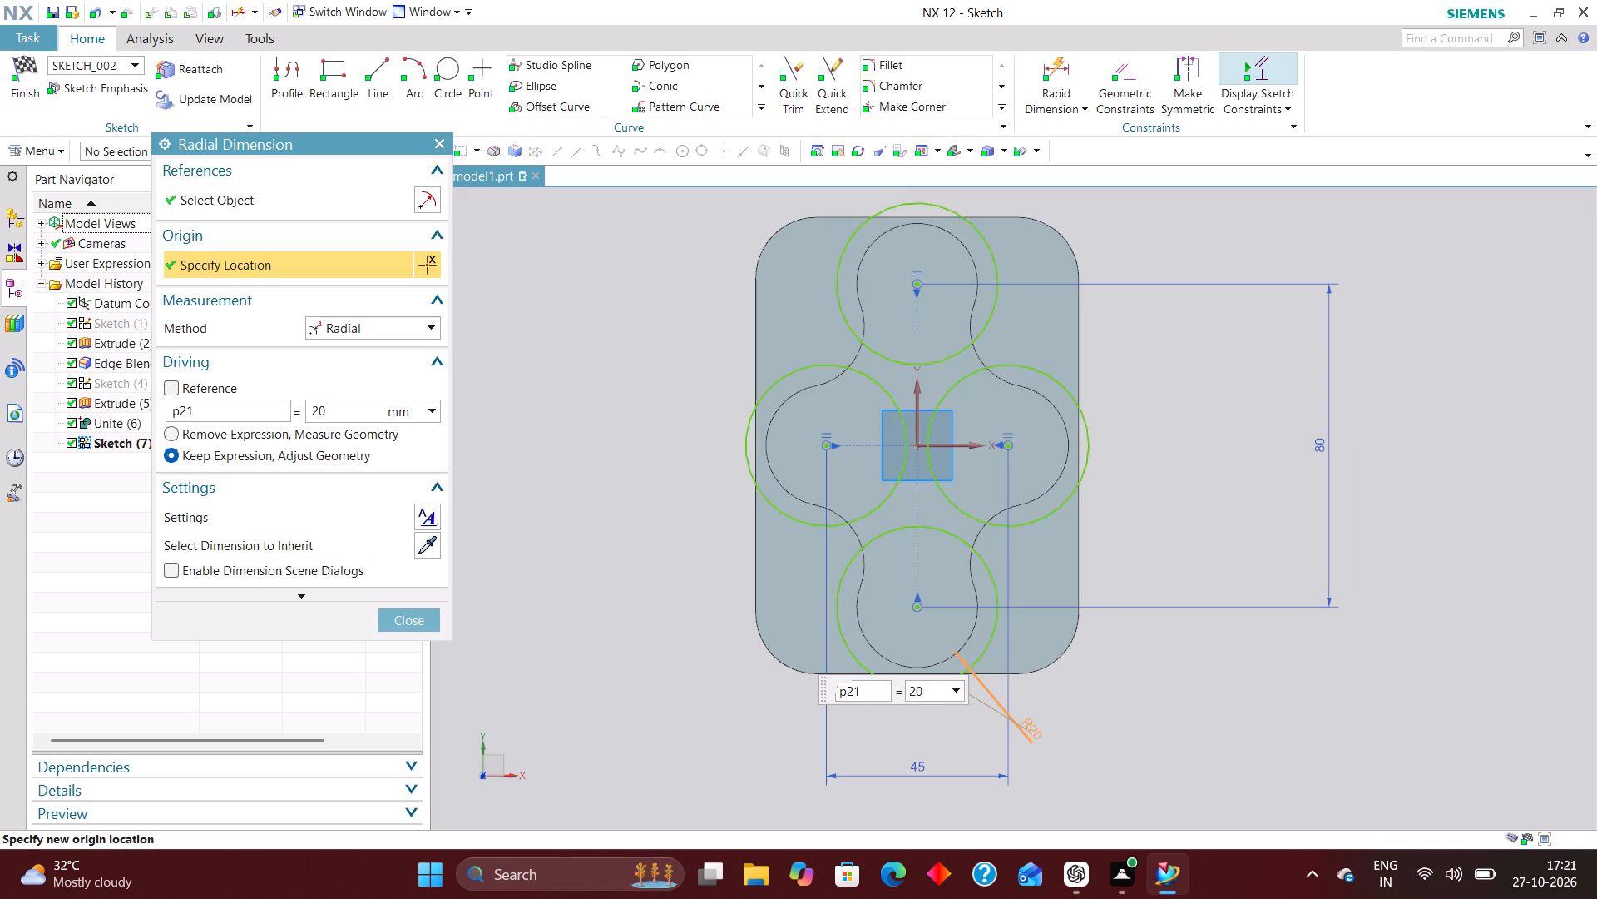
Create a 20 mm radius sketch fillet between the left circle and the upper circle.
scroll(898, 525, "up", 4)
scroll(906, 535, "down", 3)
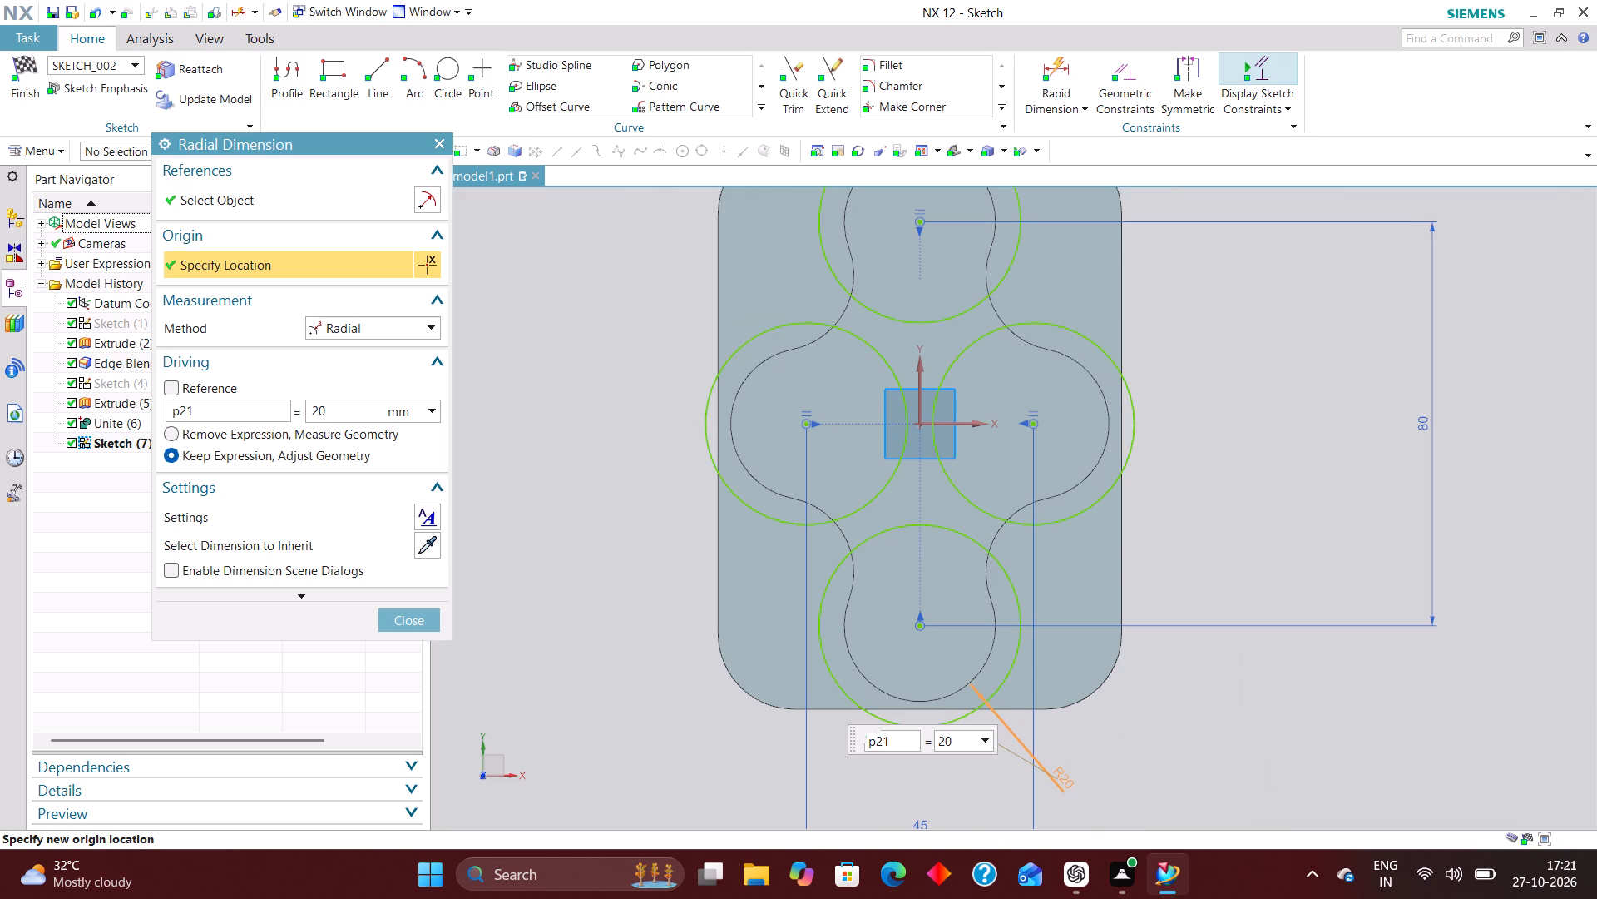
scroll(928, 543, "up", 3)
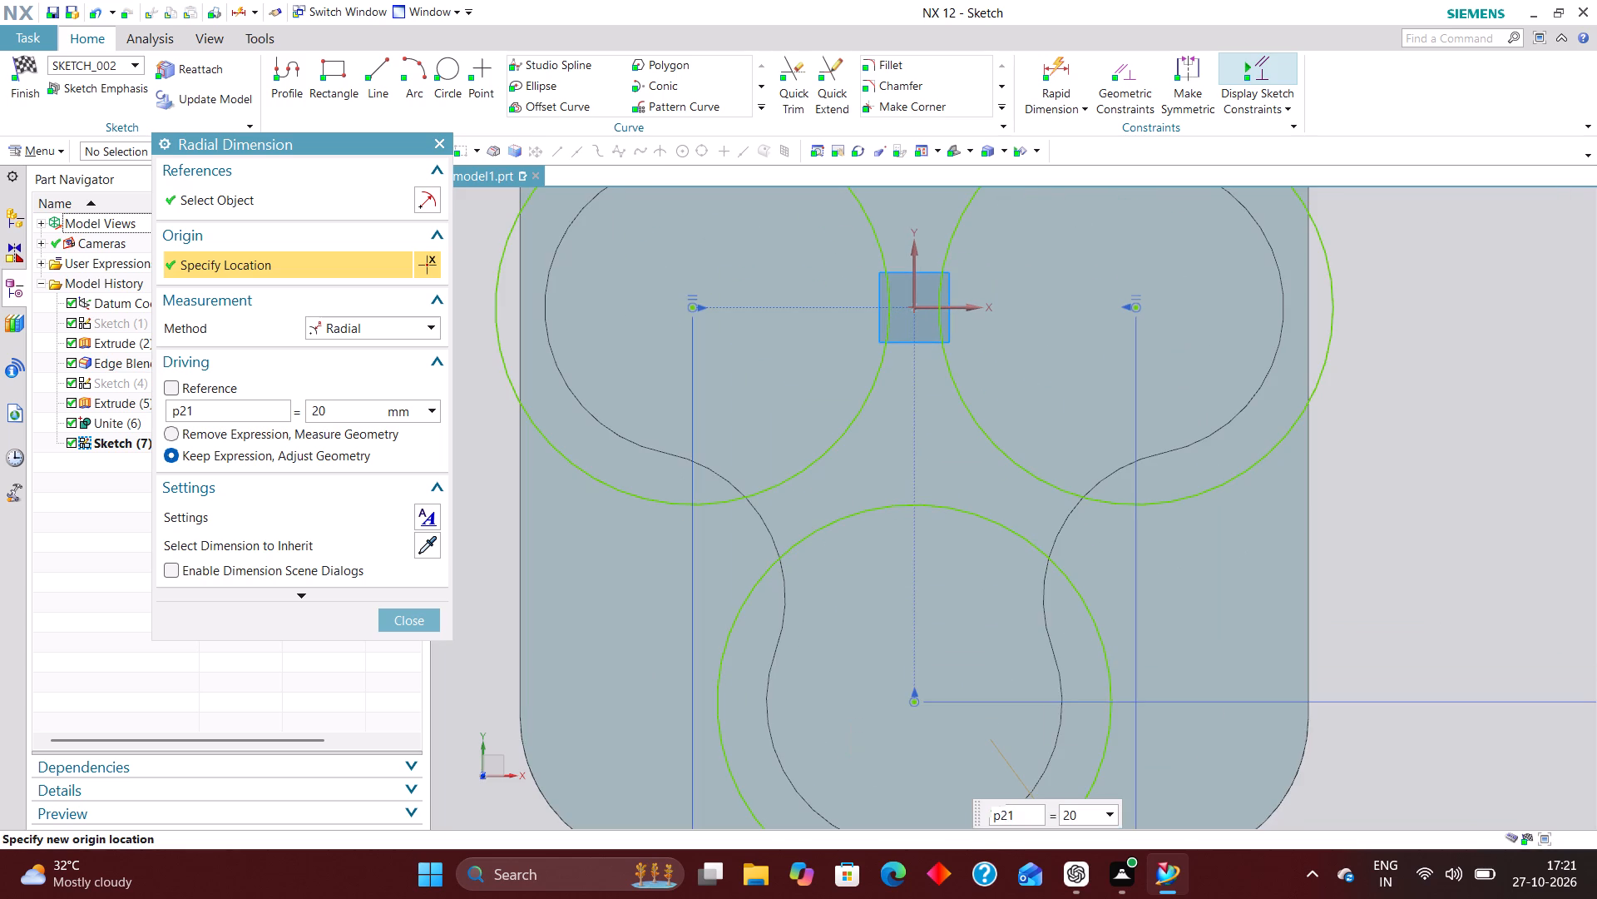
scroll(917, 534, "down", 4)
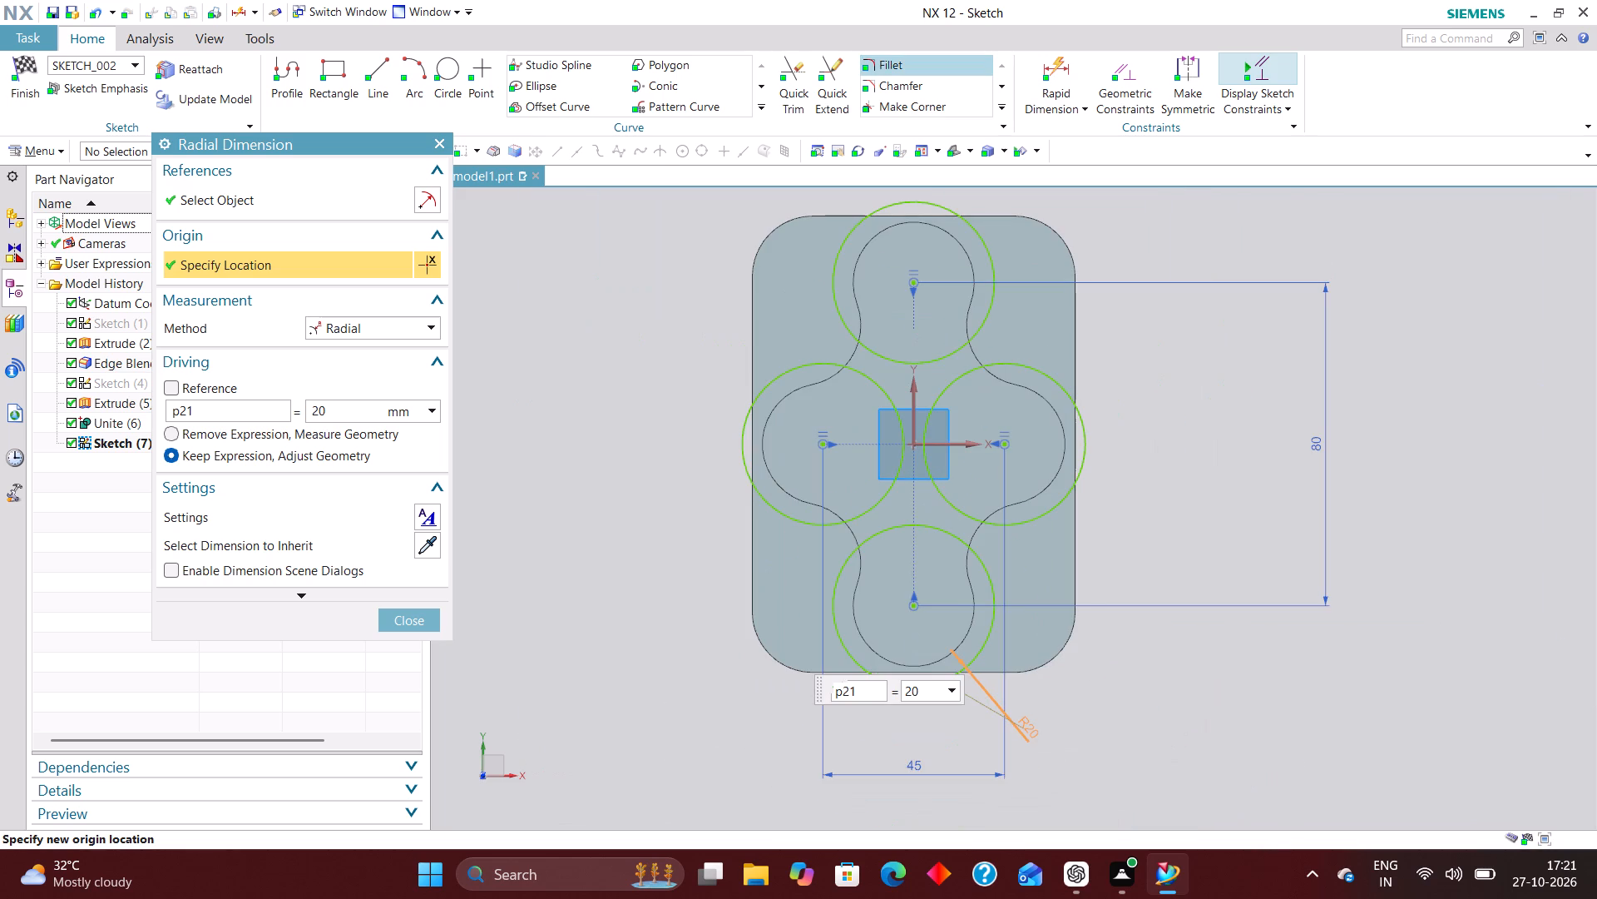
left_click(892, 62)
scroll(871, 355, "up", 5)
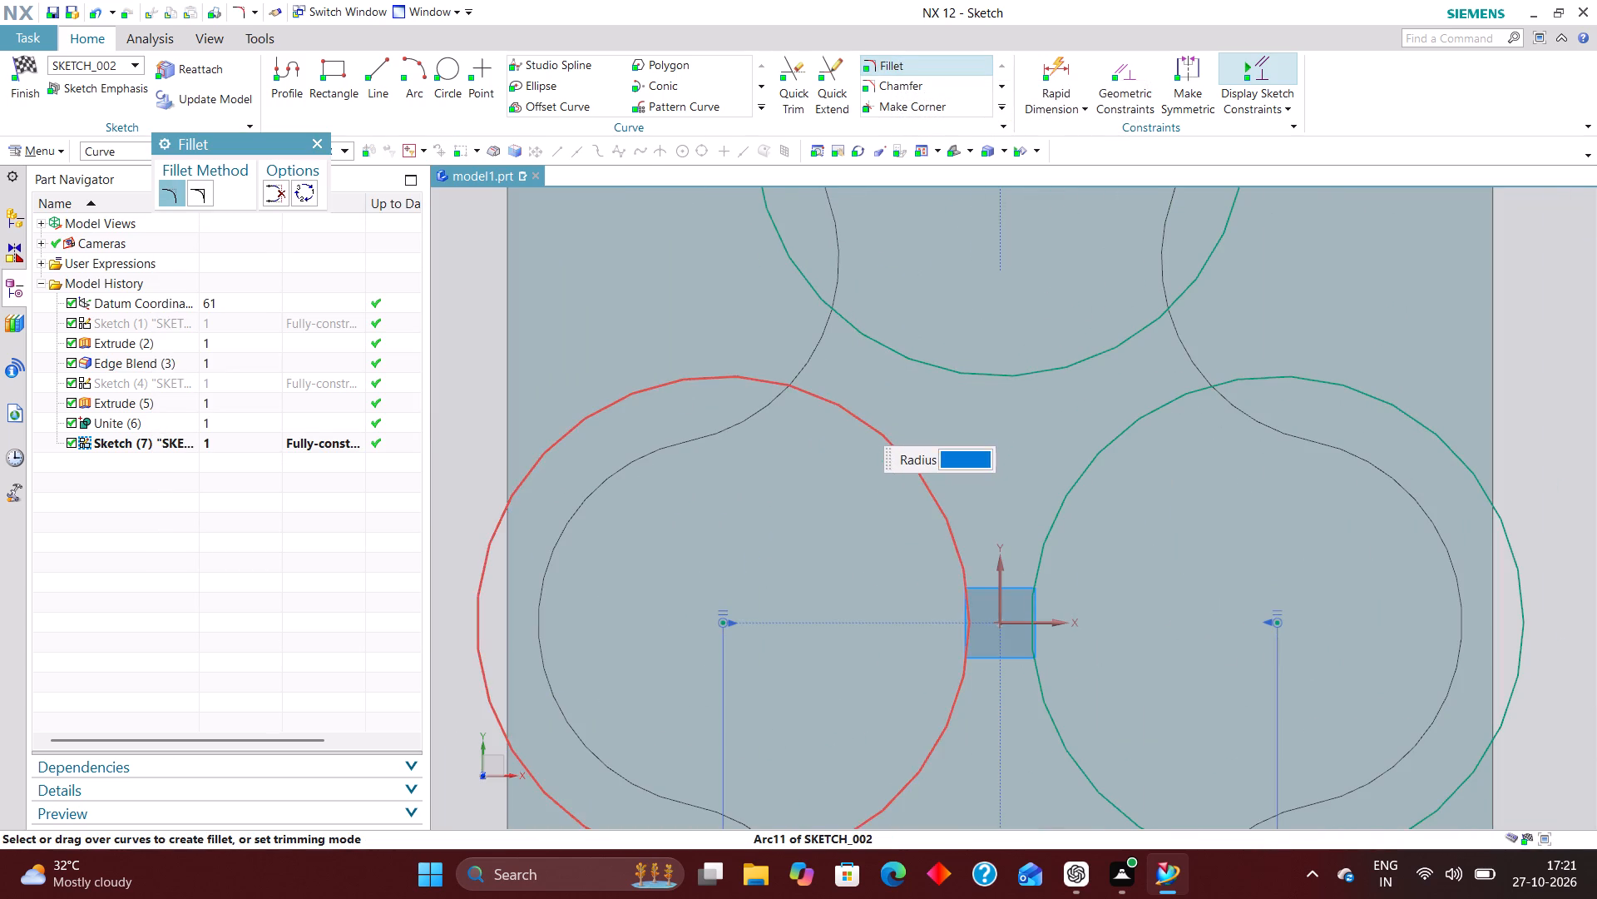
left_click(856, 418)
left_click(898, 355)
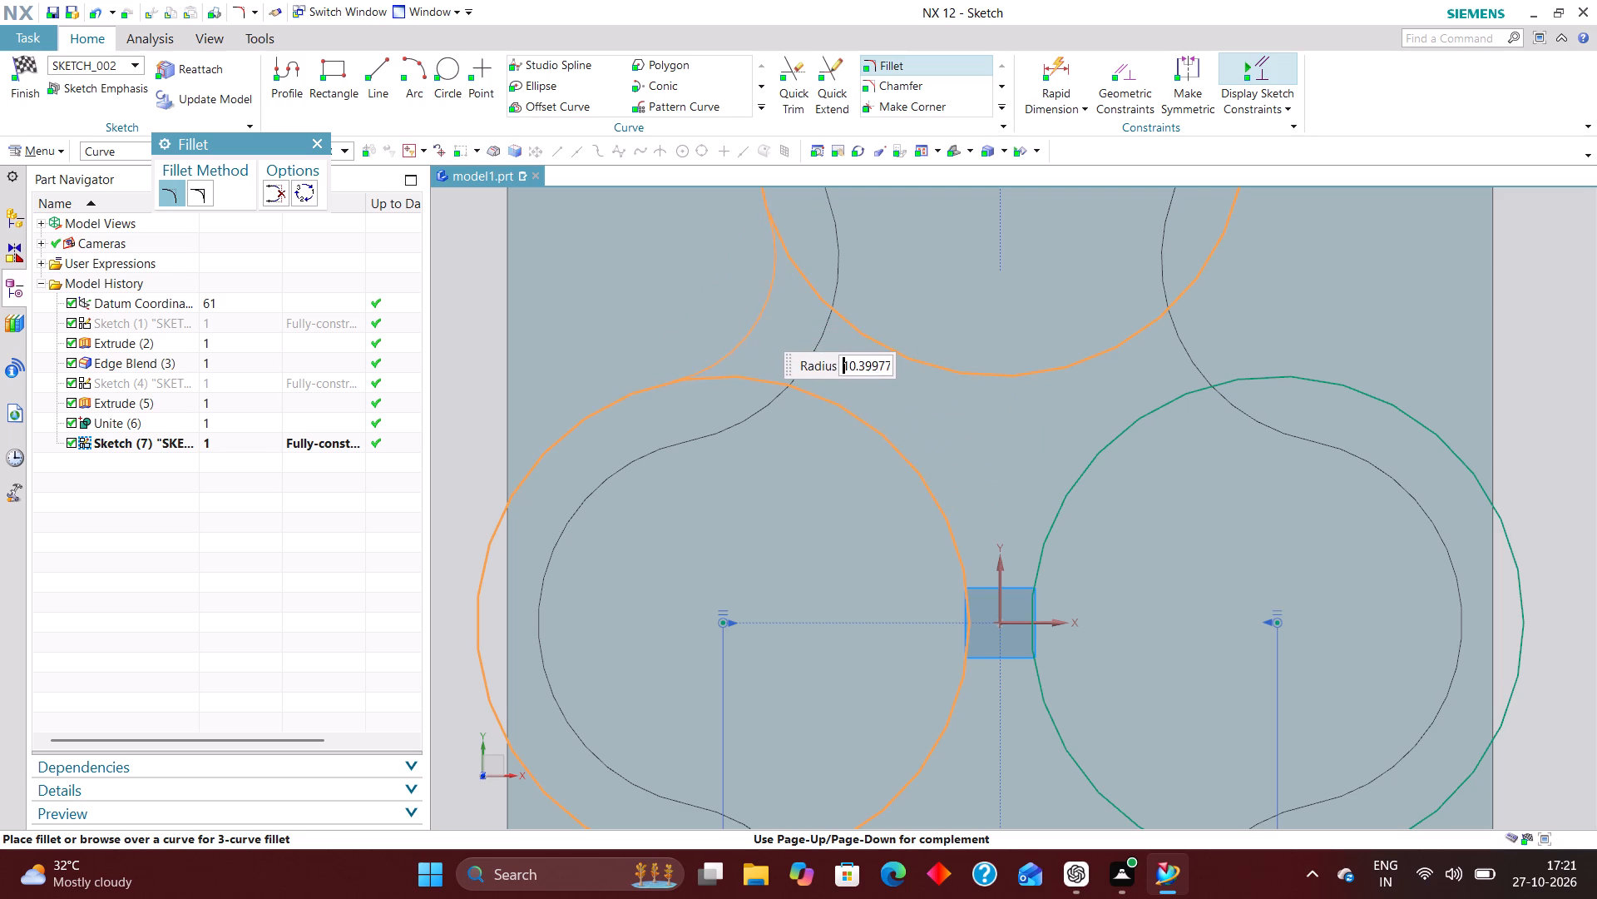
type("20")
key("Return")
scroll(719, 344, "down", 4)
scroll(730, 430, "down", 1)
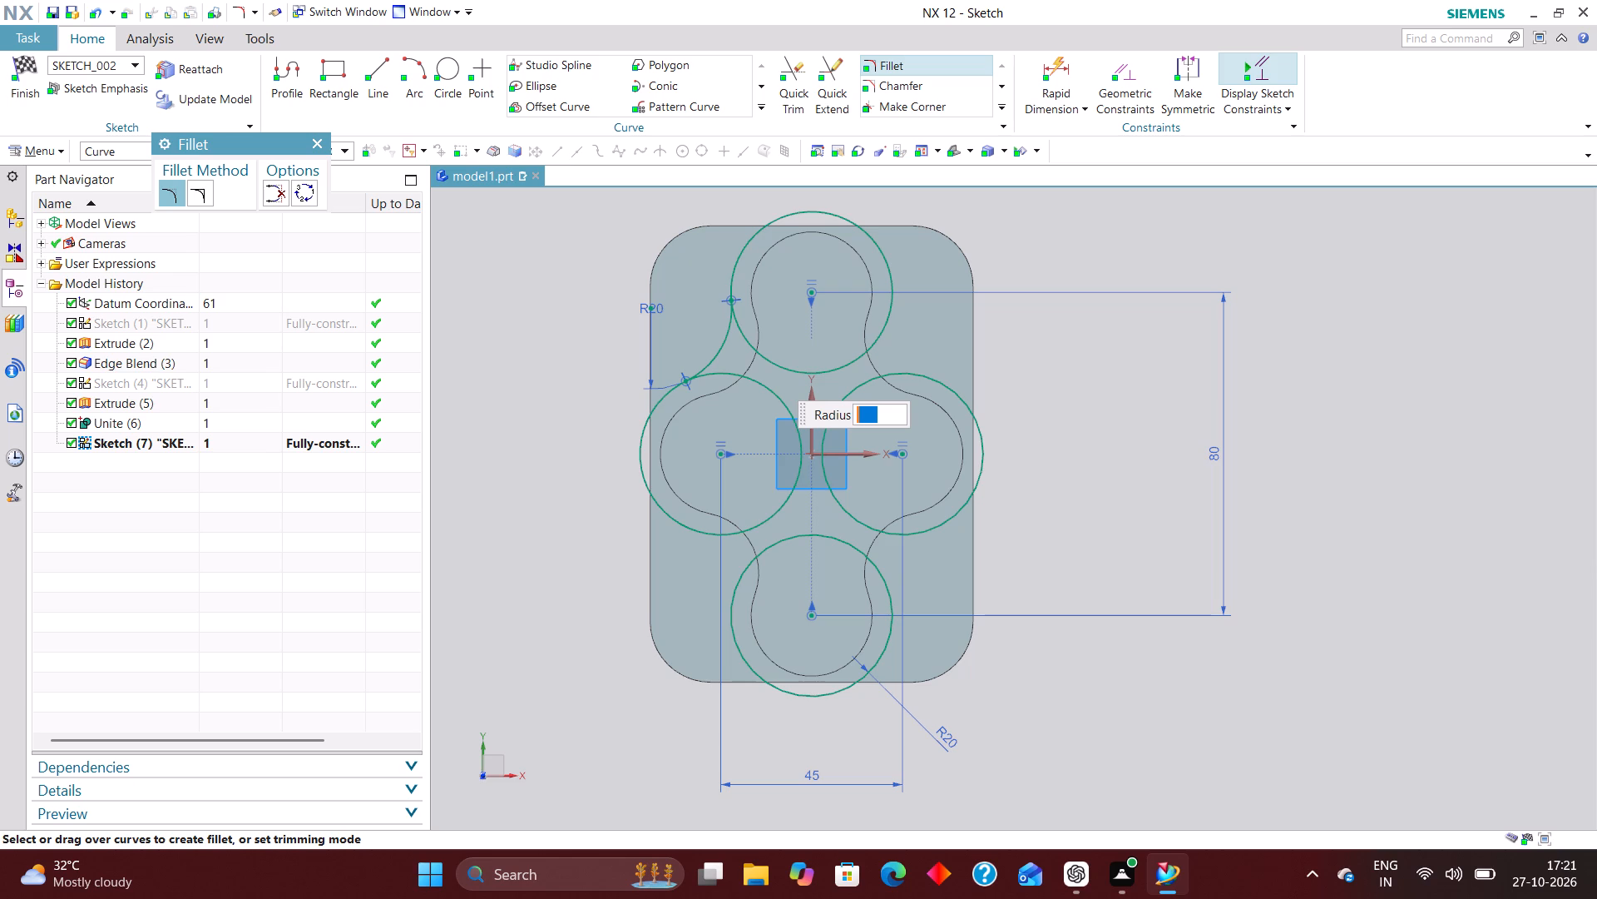
scroll(660, 318, "up", 4)
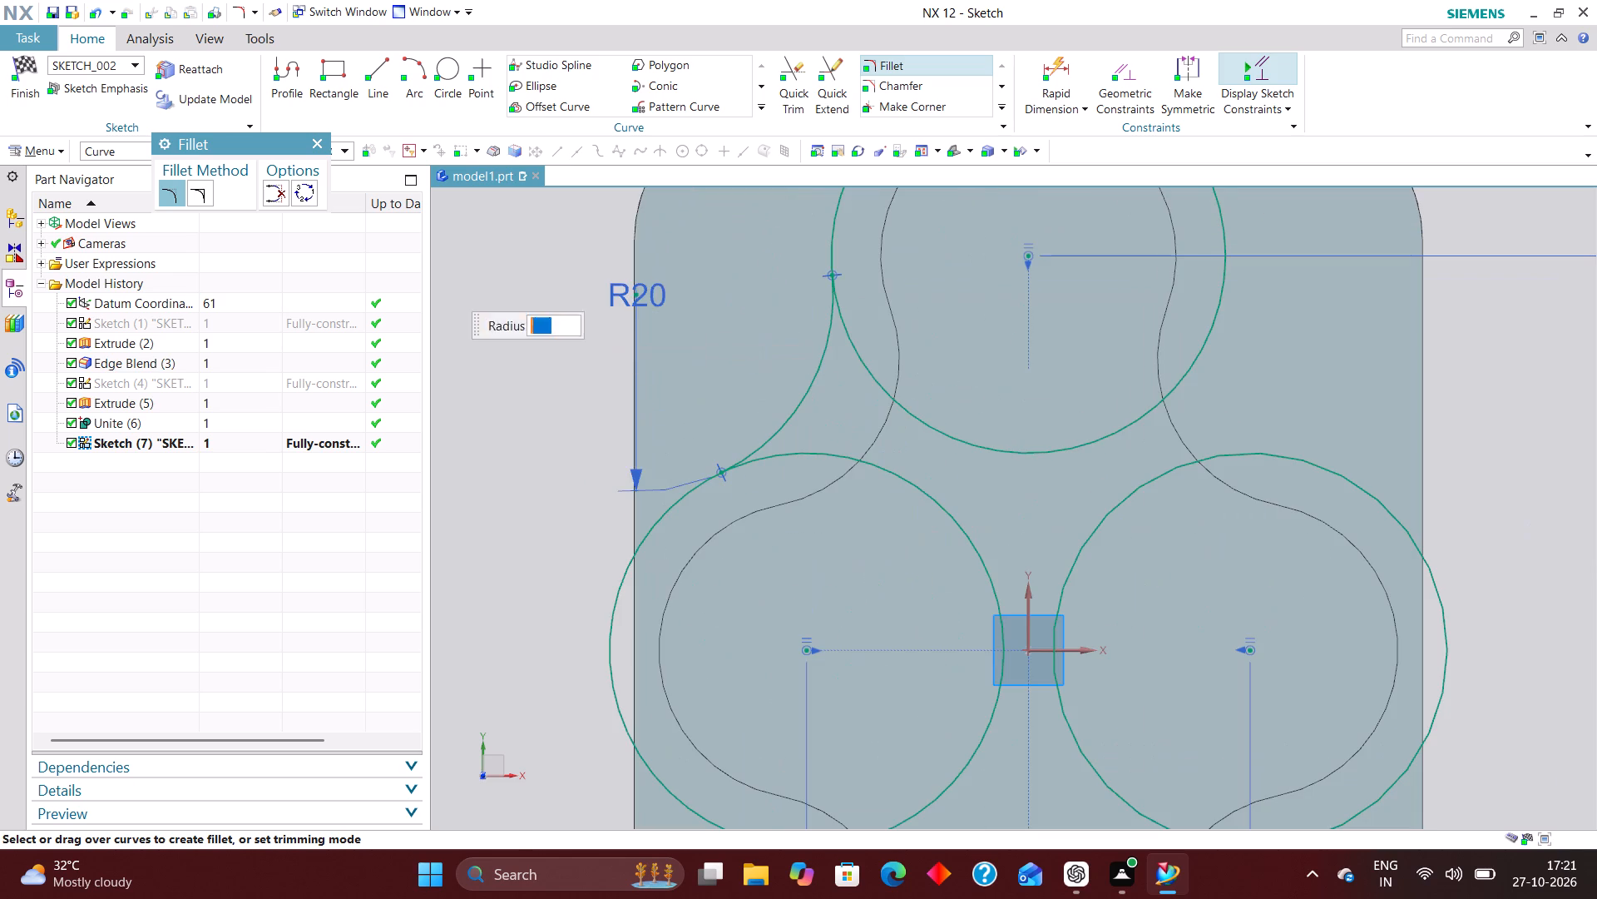
left_click(317, 140)
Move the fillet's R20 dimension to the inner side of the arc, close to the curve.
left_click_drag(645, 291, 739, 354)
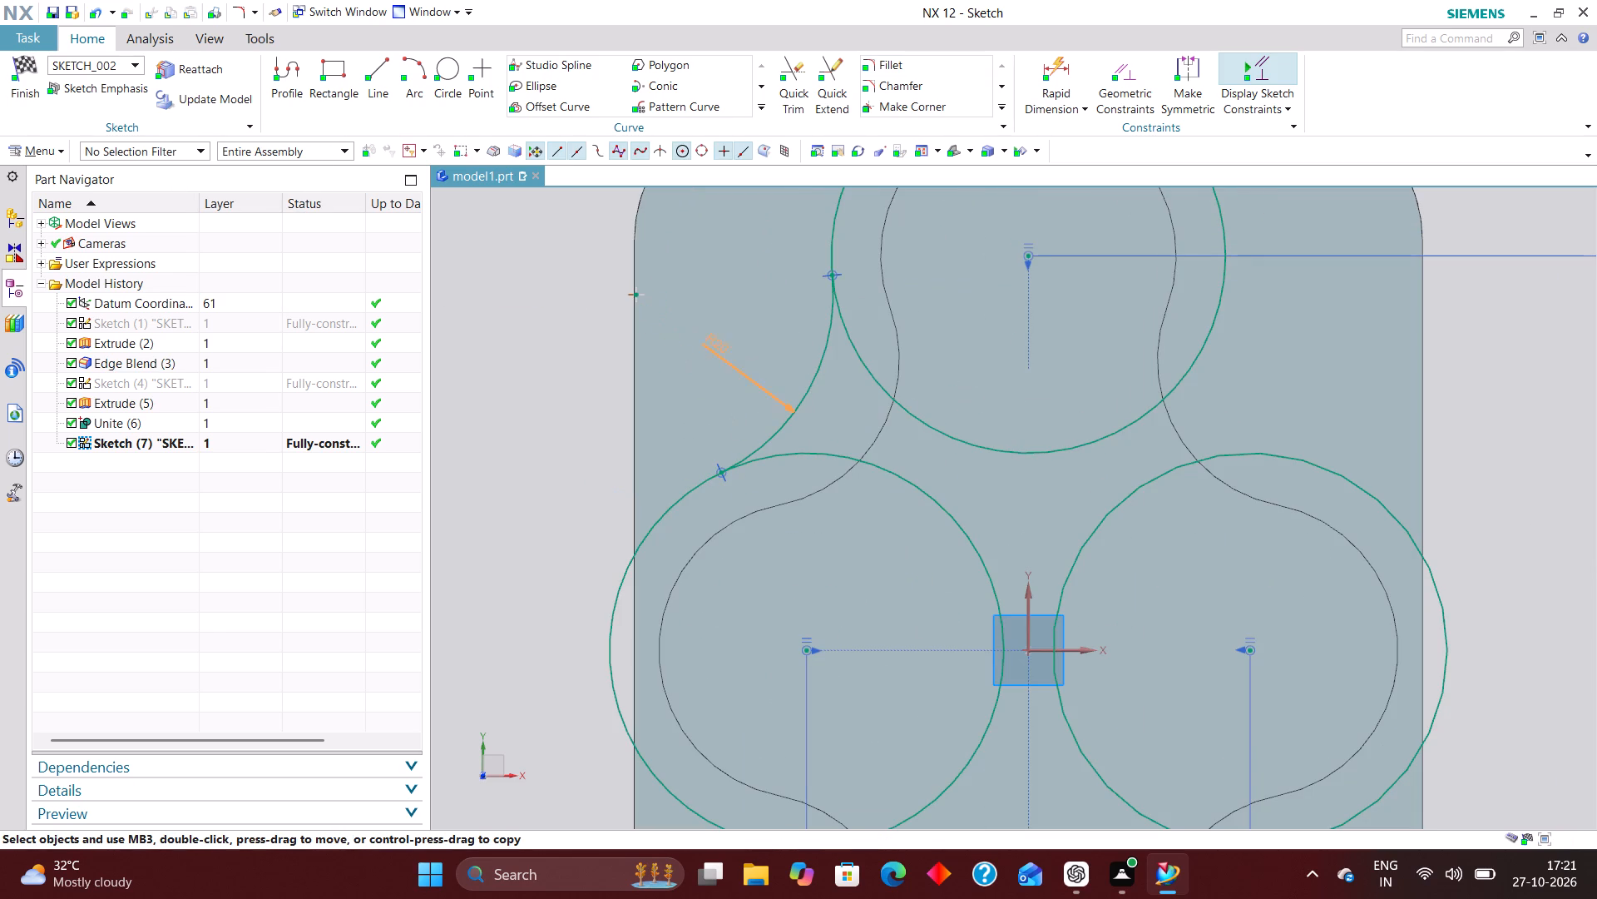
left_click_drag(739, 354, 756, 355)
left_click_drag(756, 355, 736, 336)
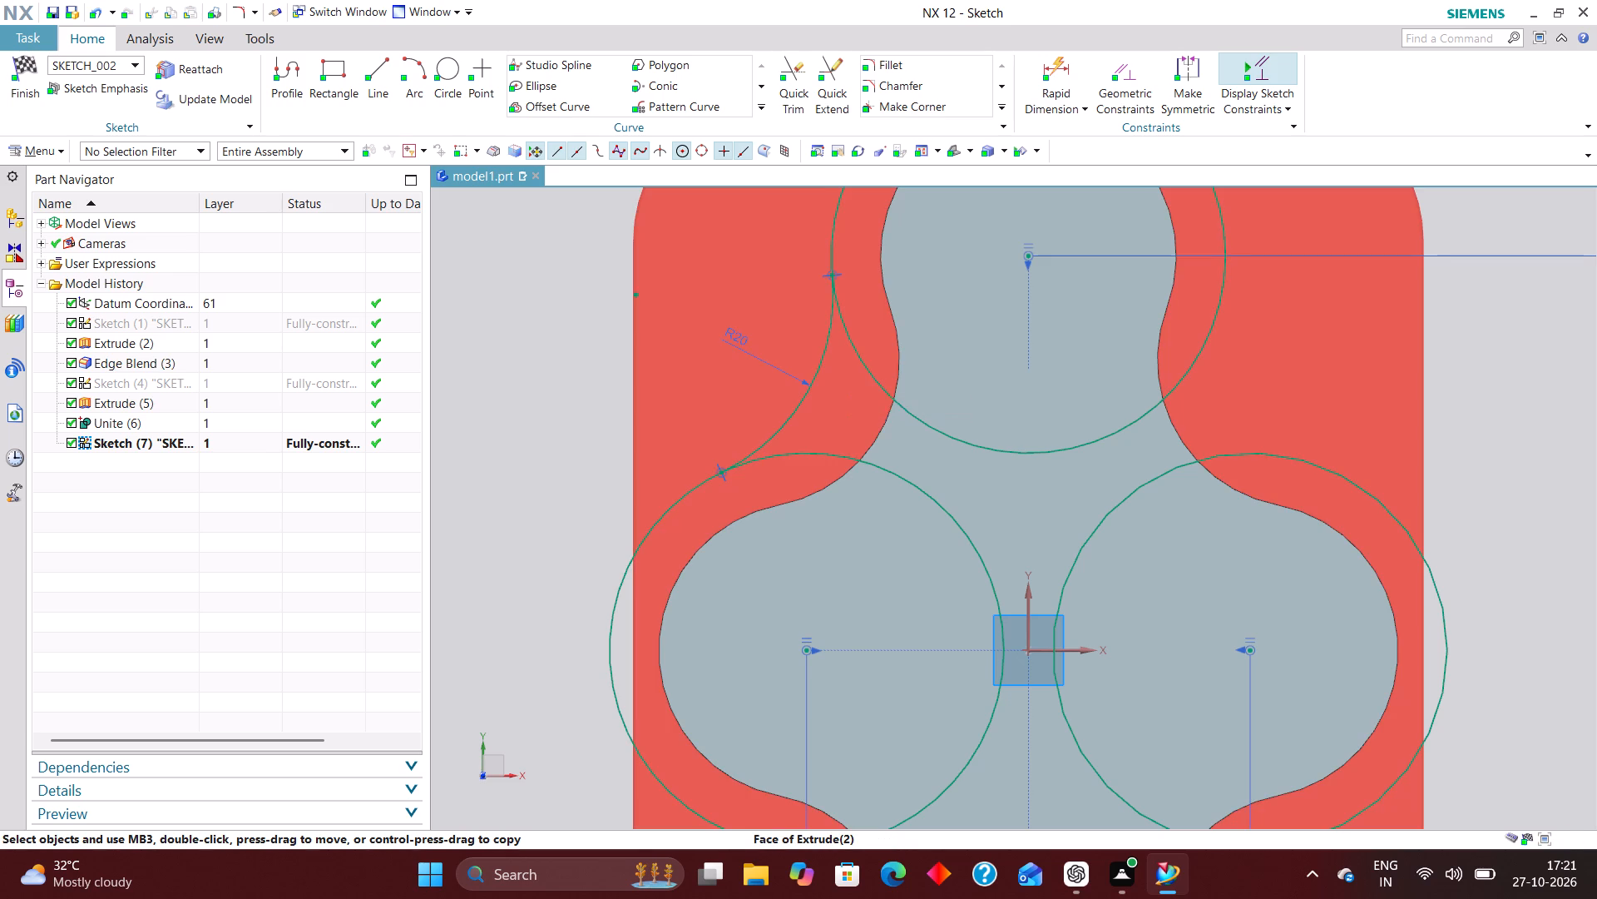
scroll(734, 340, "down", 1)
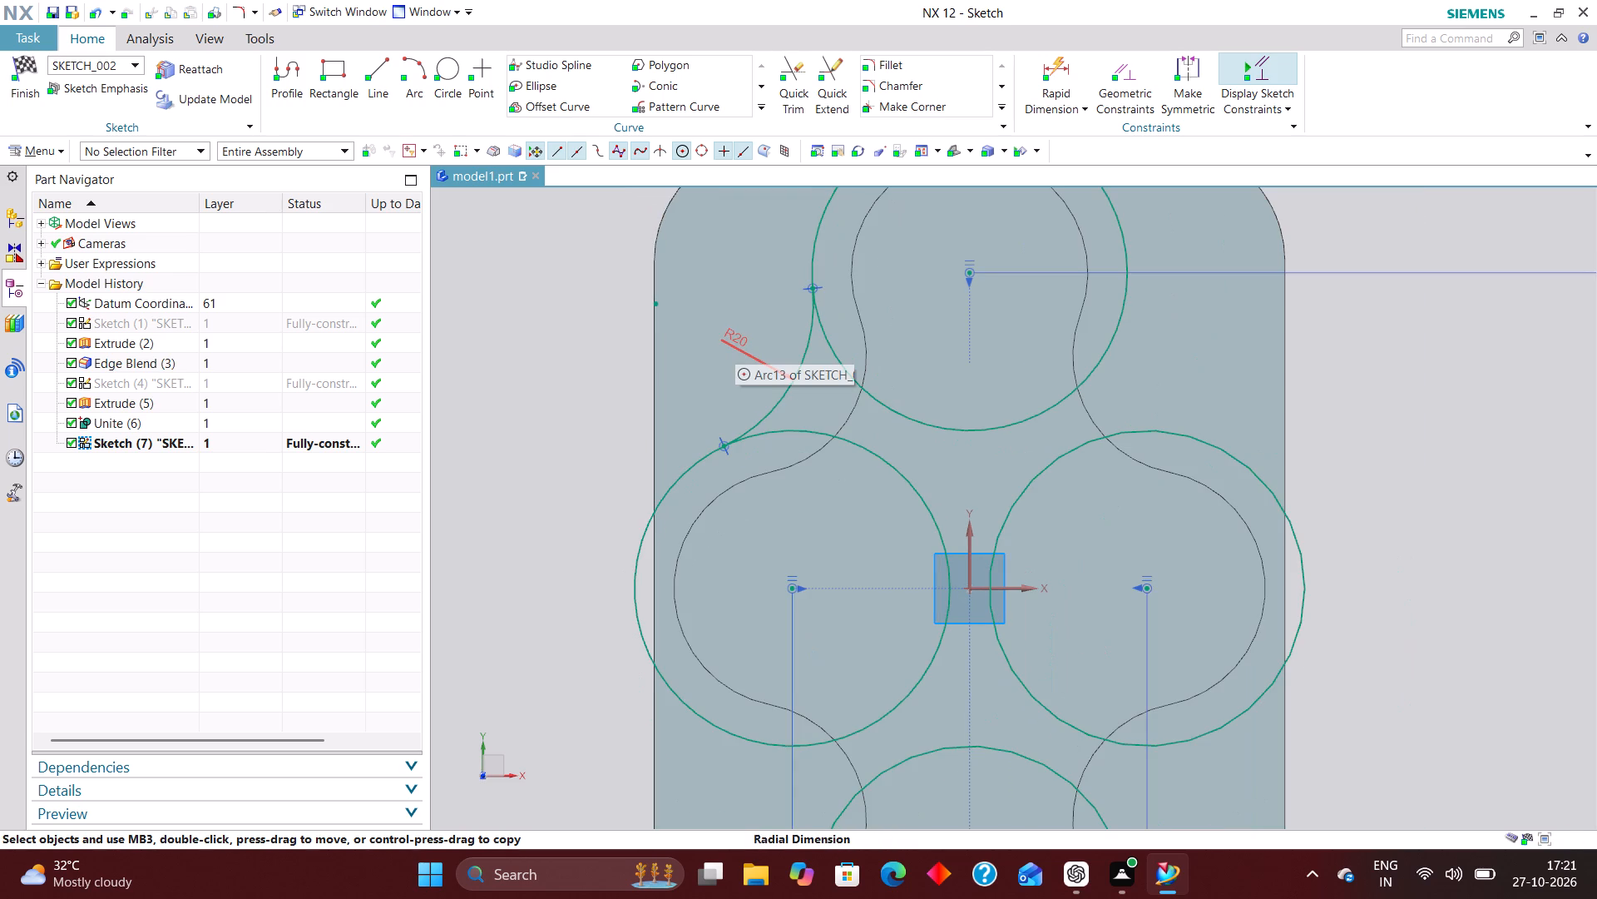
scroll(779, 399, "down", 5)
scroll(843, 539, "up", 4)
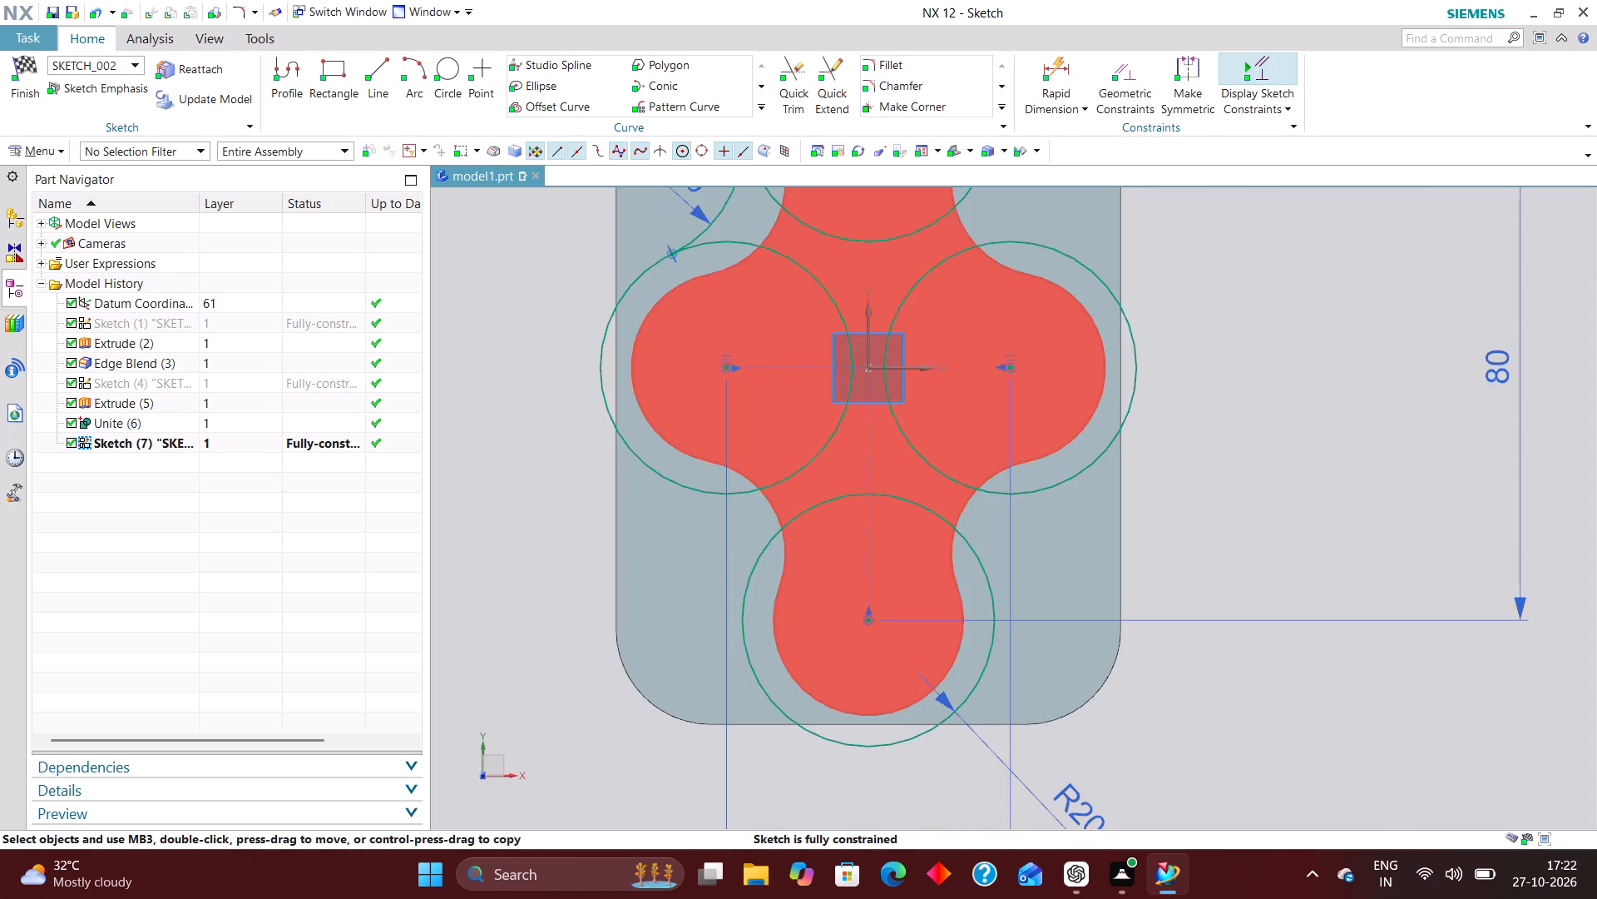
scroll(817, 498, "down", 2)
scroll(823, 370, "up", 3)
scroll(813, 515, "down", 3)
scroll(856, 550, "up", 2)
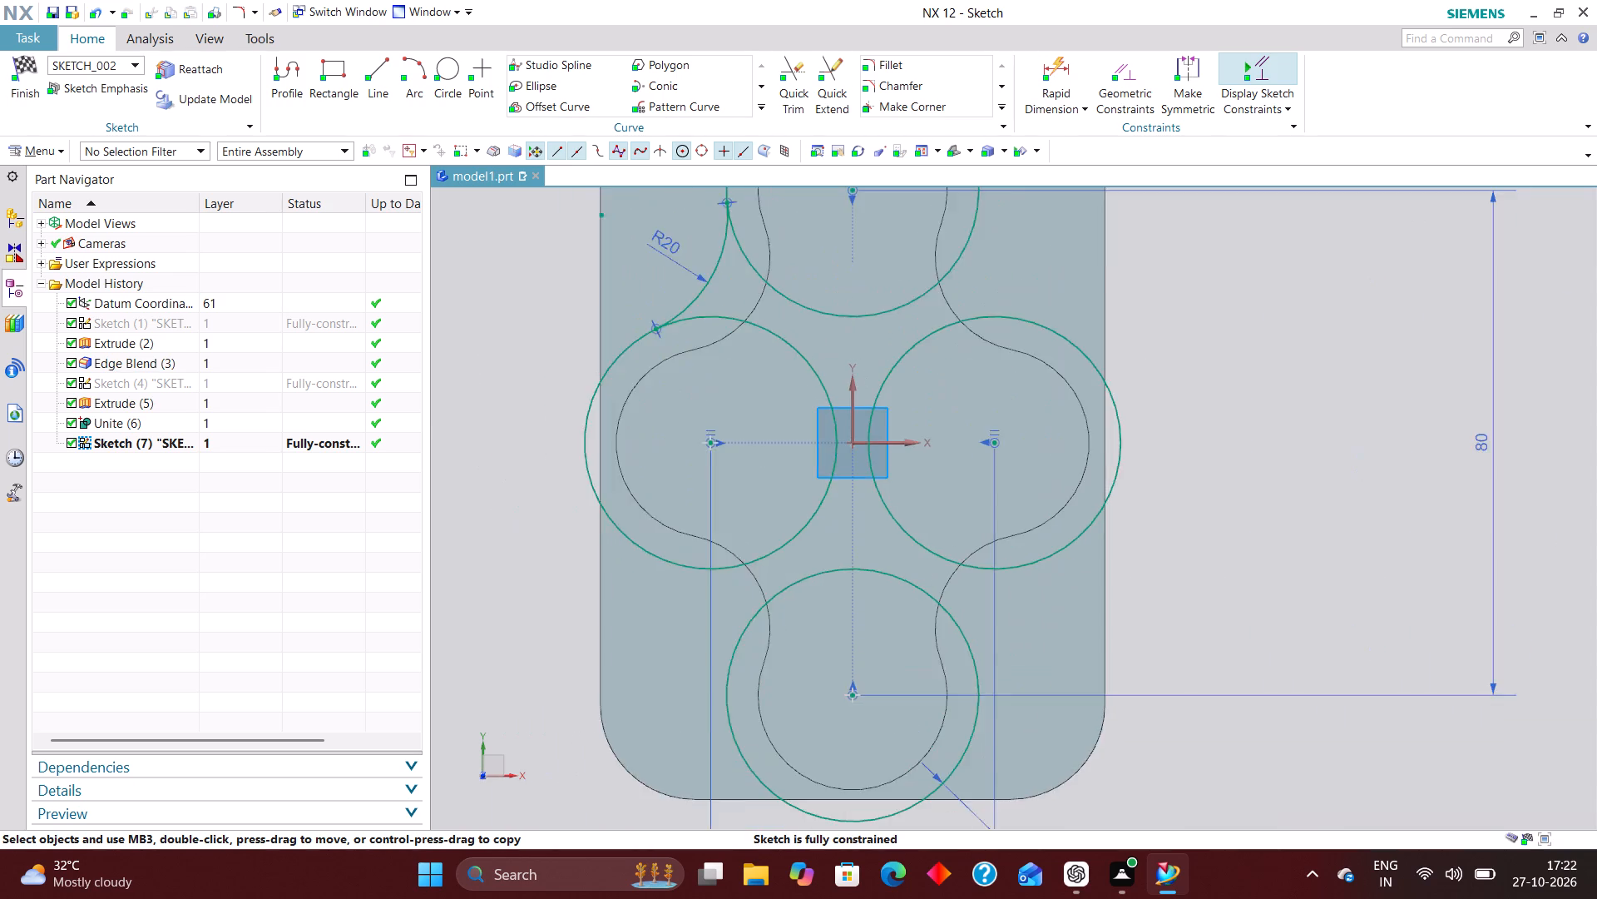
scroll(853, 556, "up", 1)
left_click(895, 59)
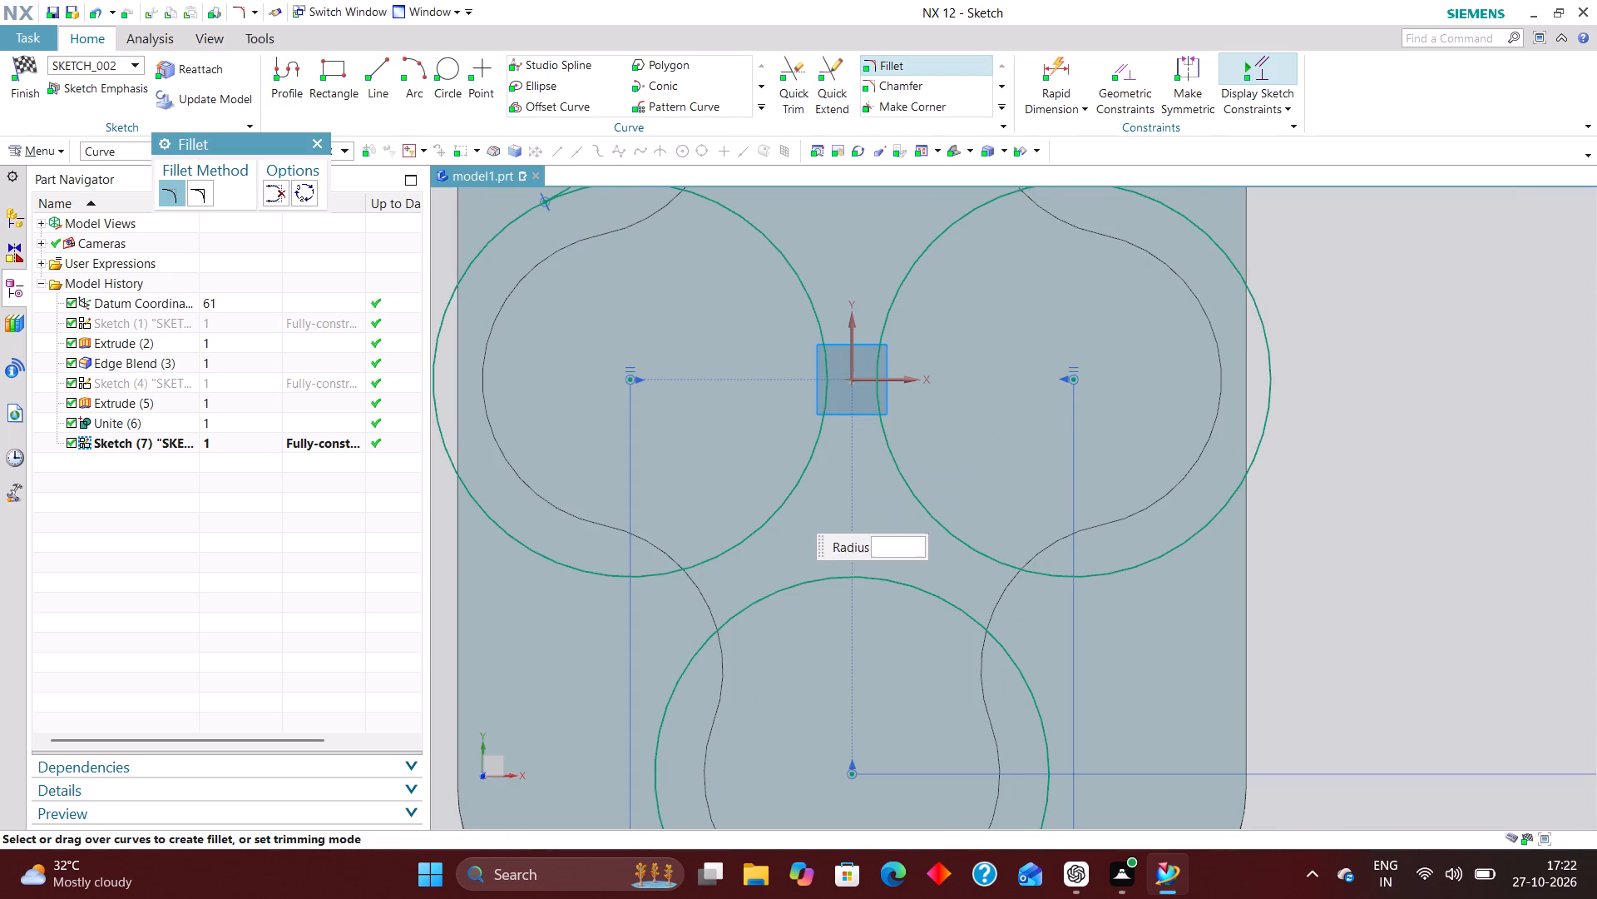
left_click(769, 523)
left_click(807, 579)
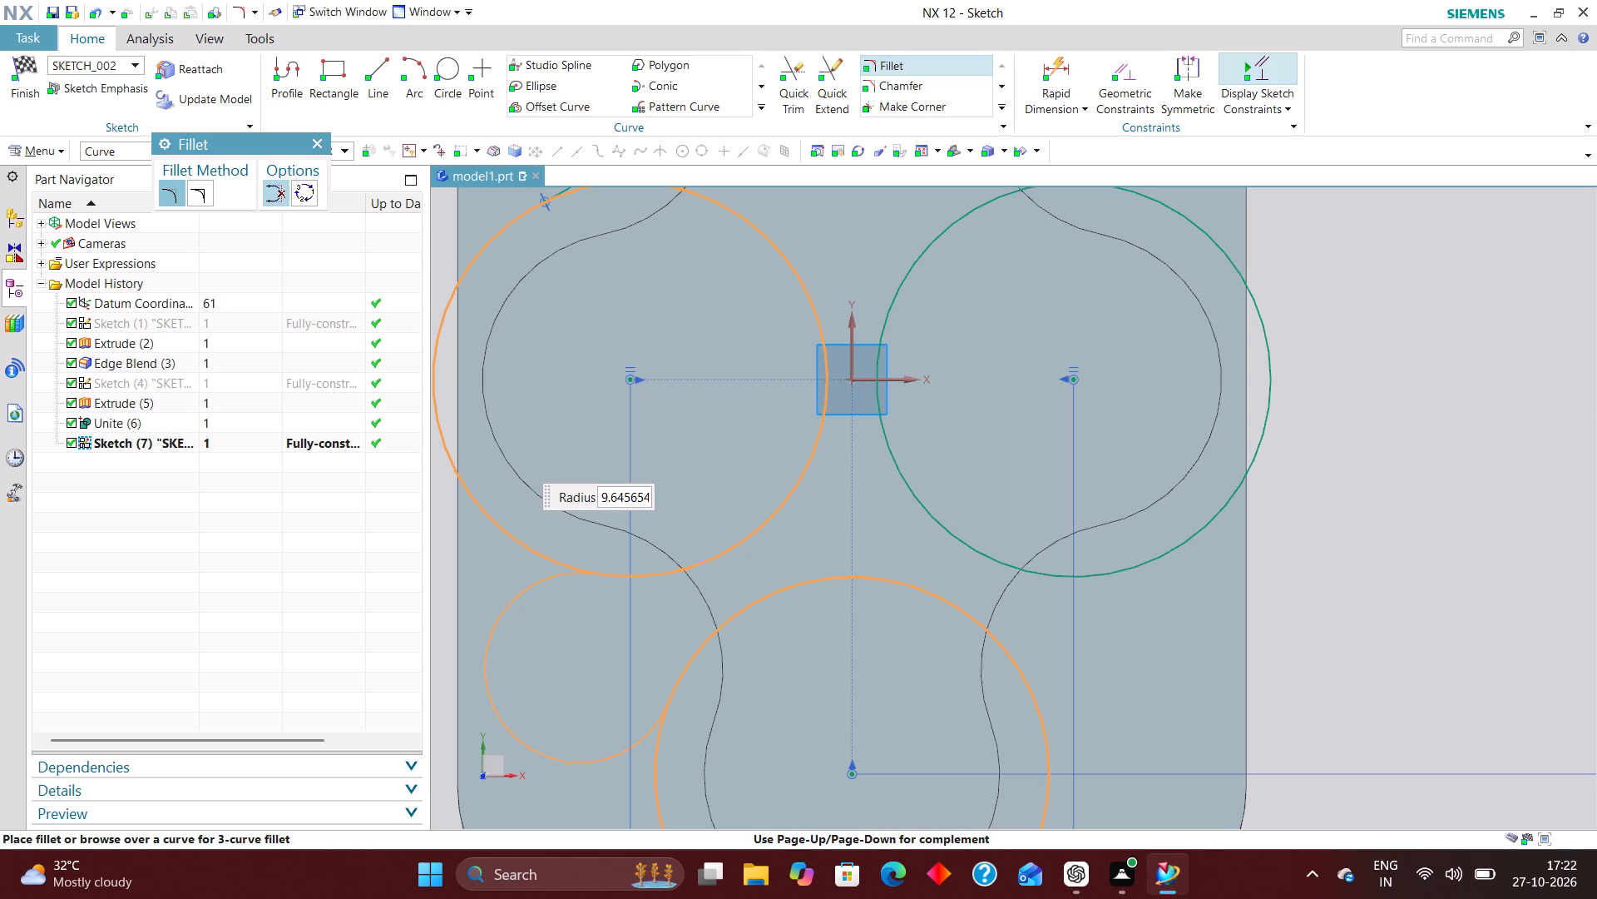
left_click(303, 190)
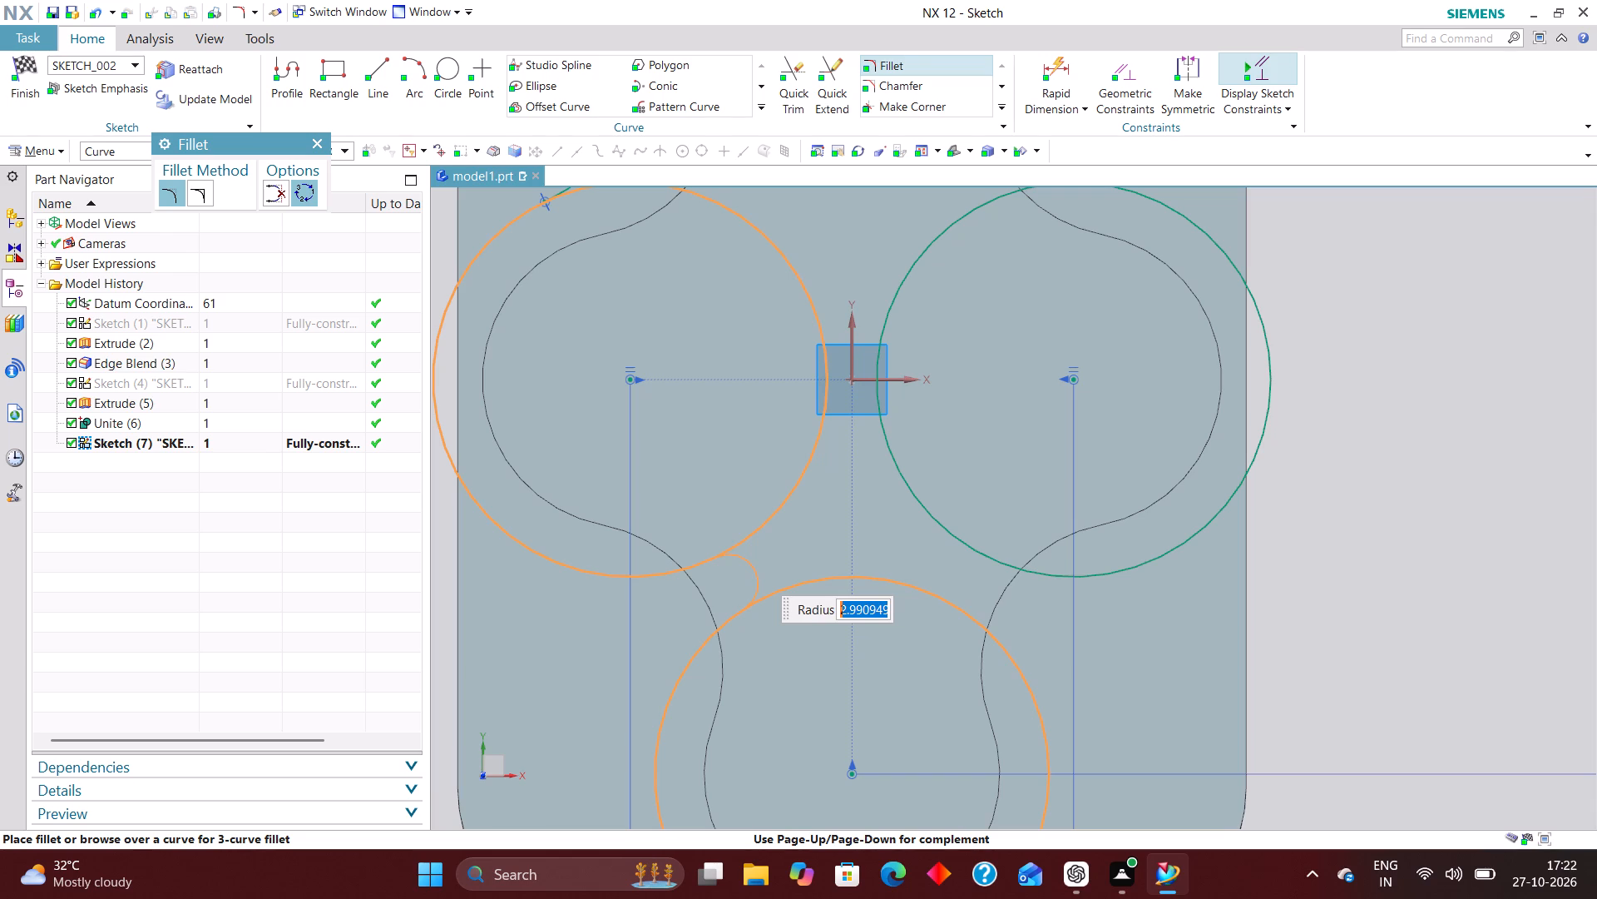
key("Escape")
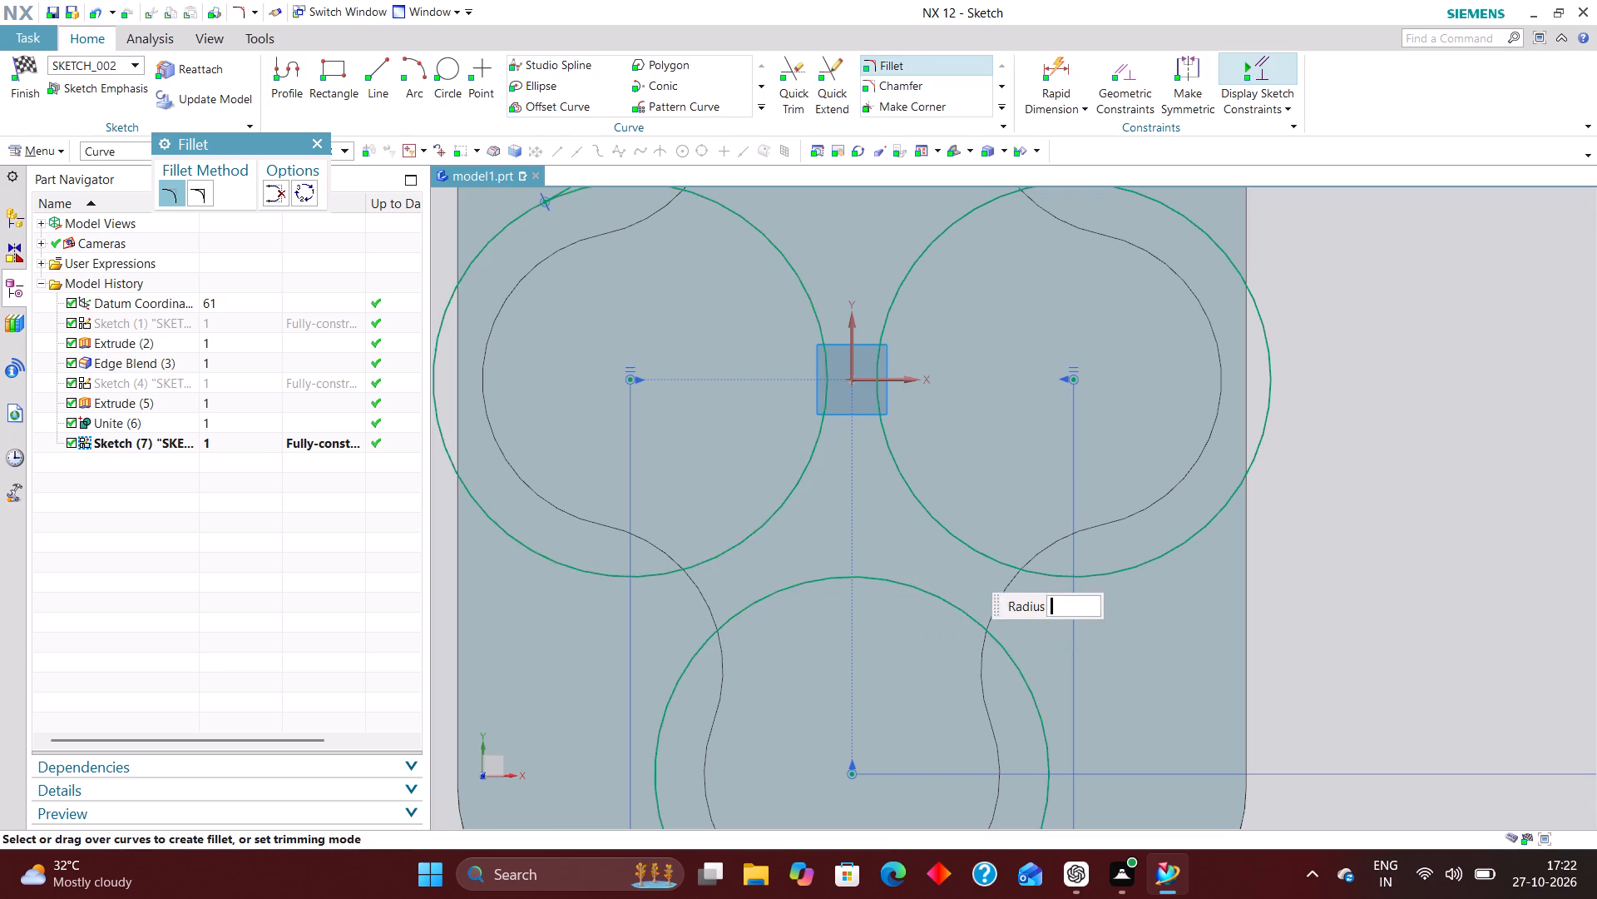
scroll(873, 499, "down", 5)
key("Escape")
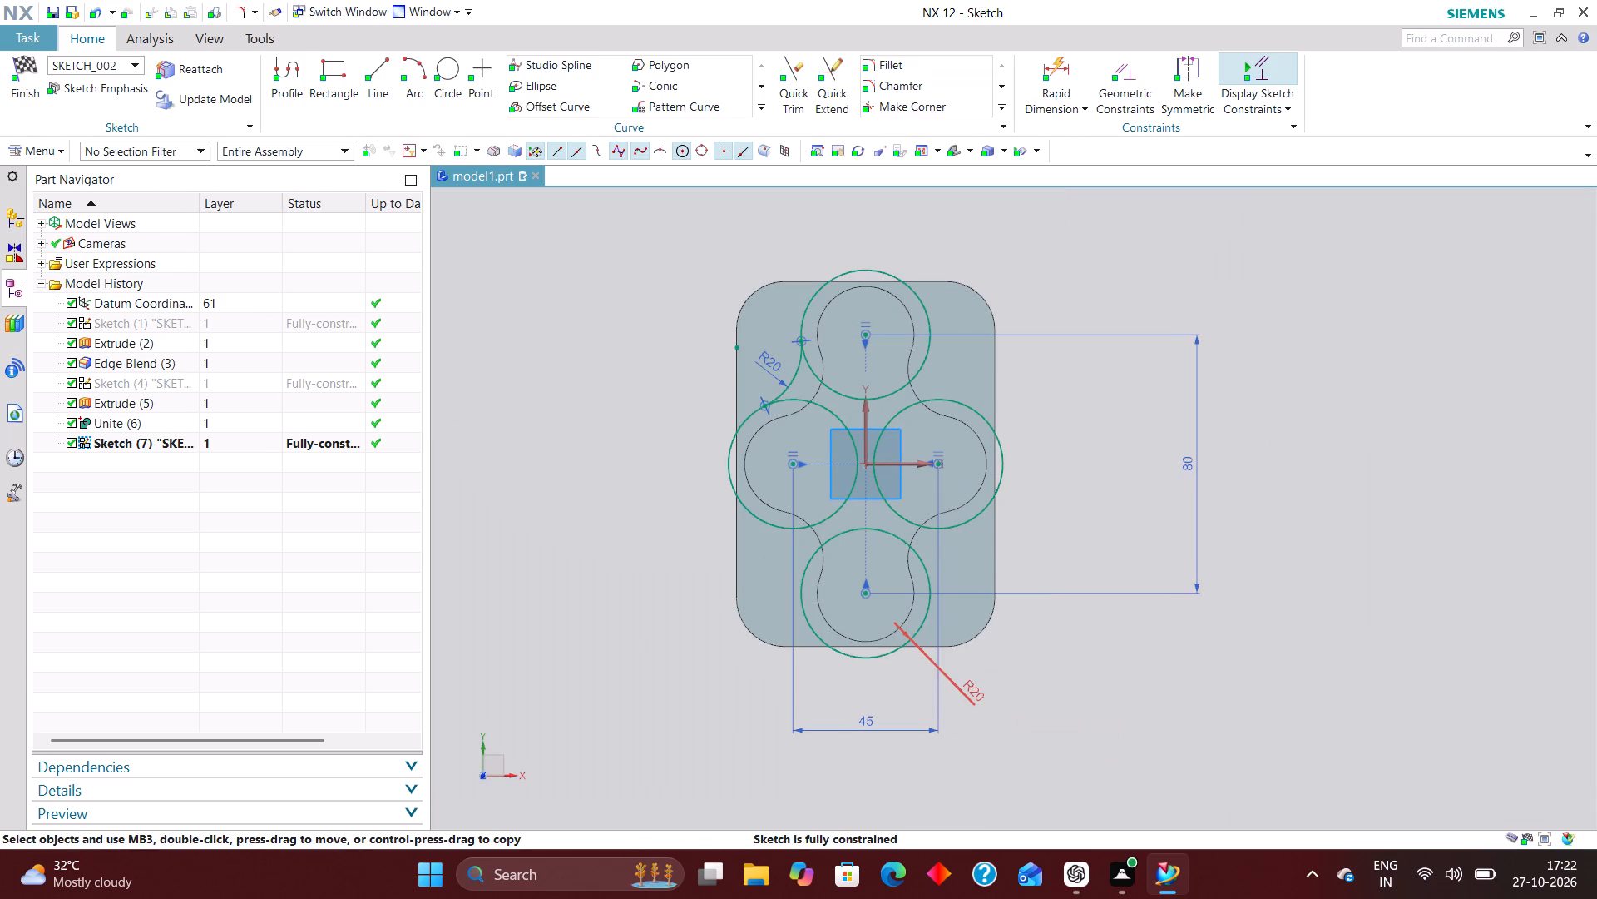
Set the lower circle's radial dimension to 15 mm.
double_click(977, 688)
key("1")
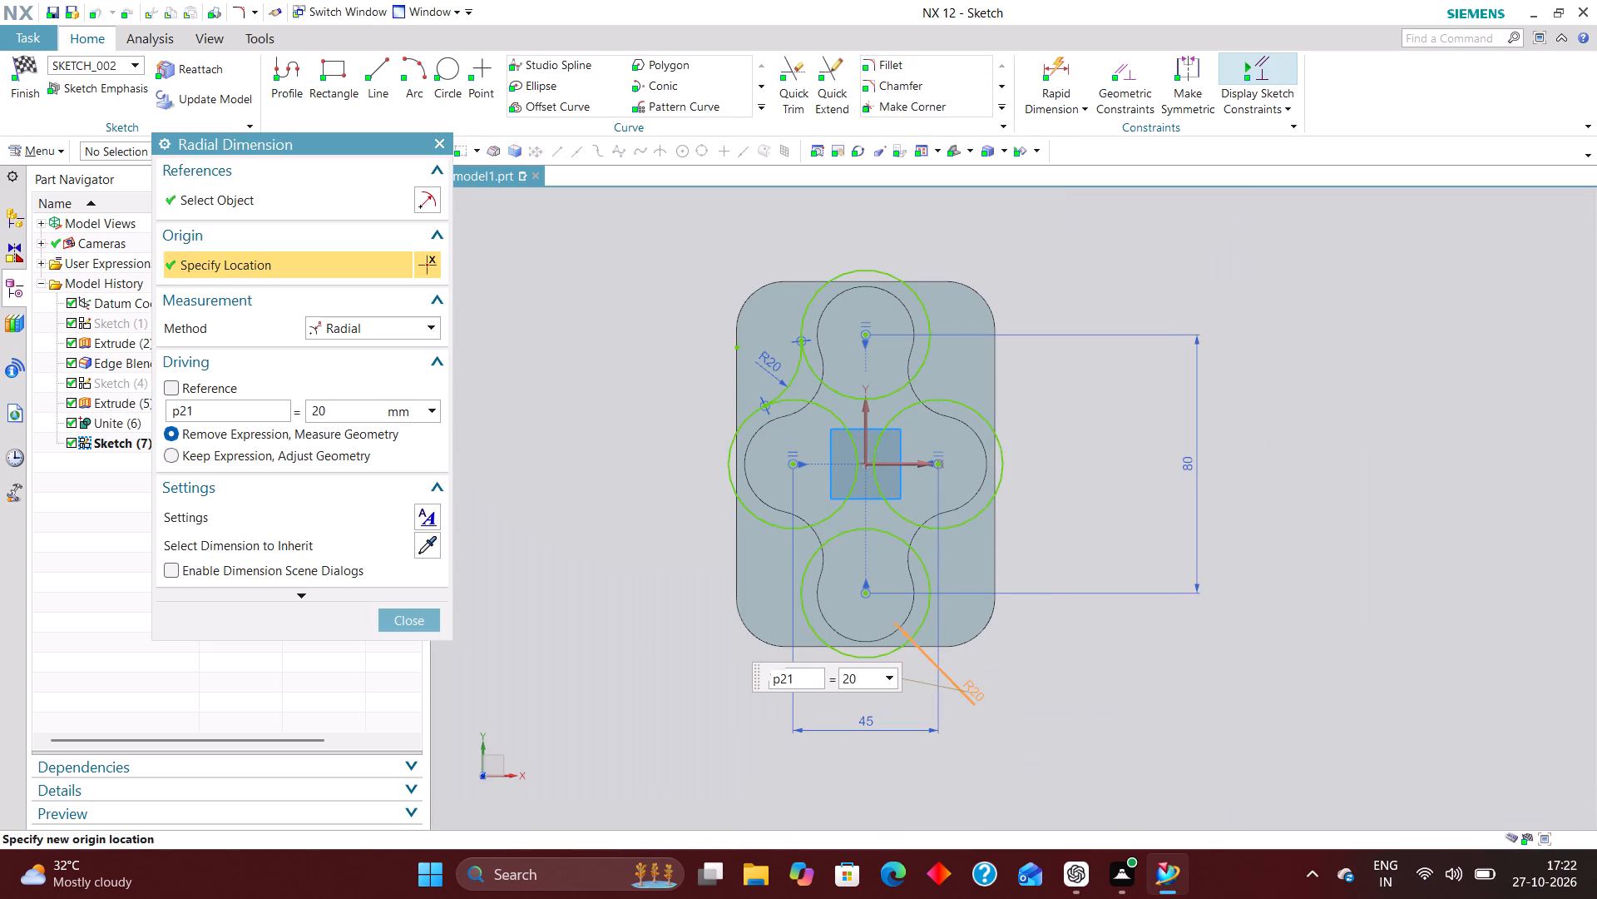
key("5")
left_click_drag(869, 674, 759, 681)
key("1")
key("5")
key("Return")
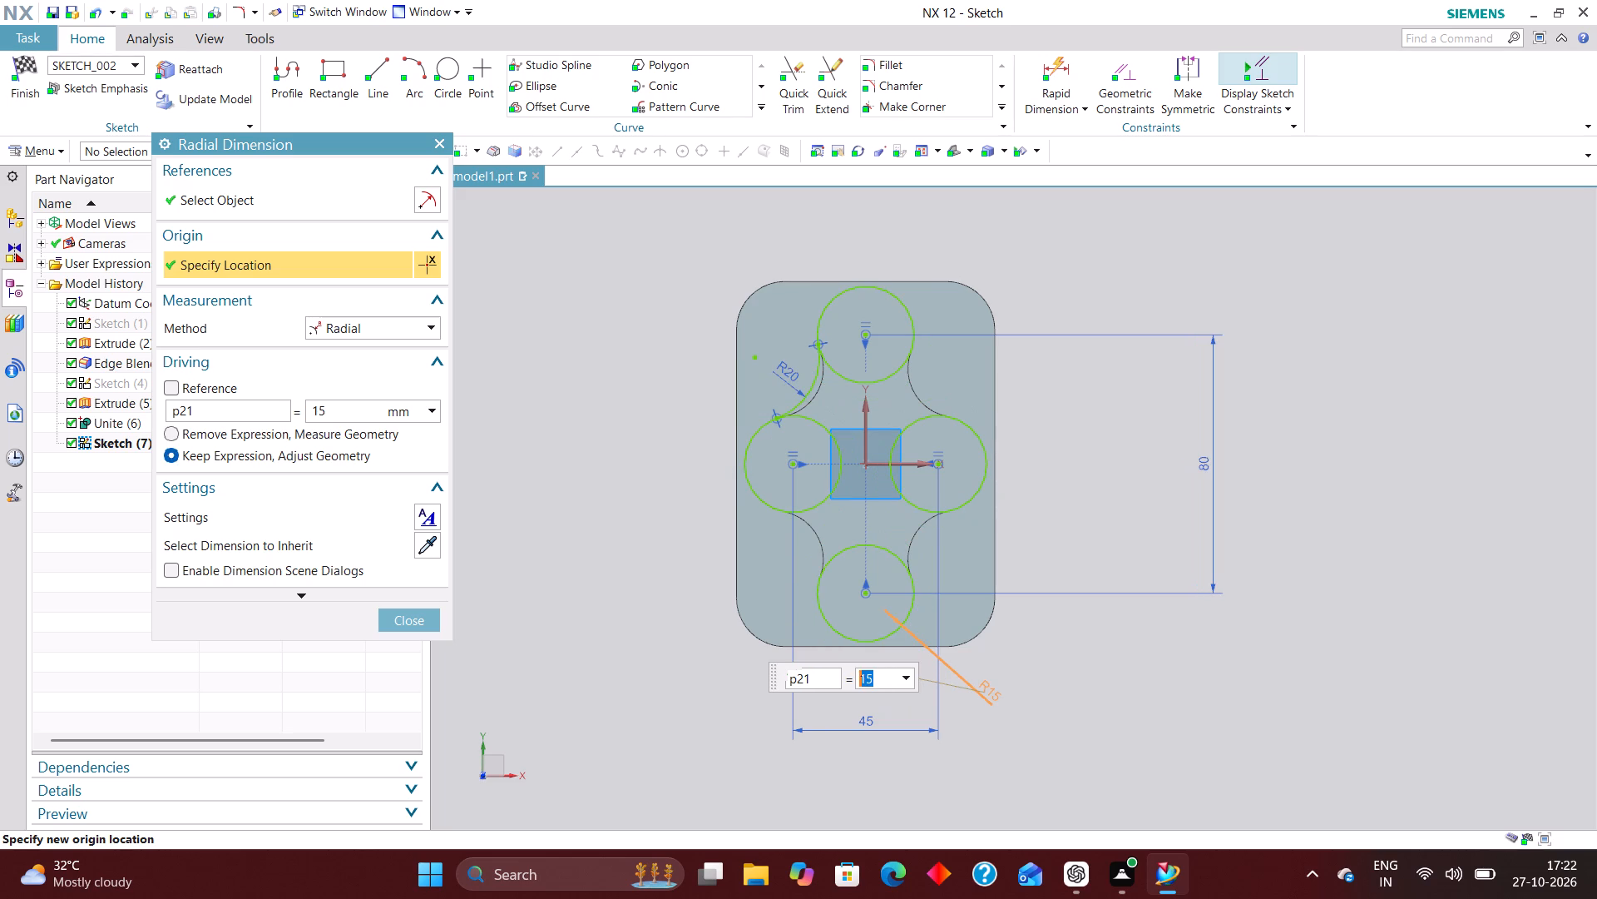
scroll(838, 504, "up", 4)
scroll(849, 537, "down", 4)
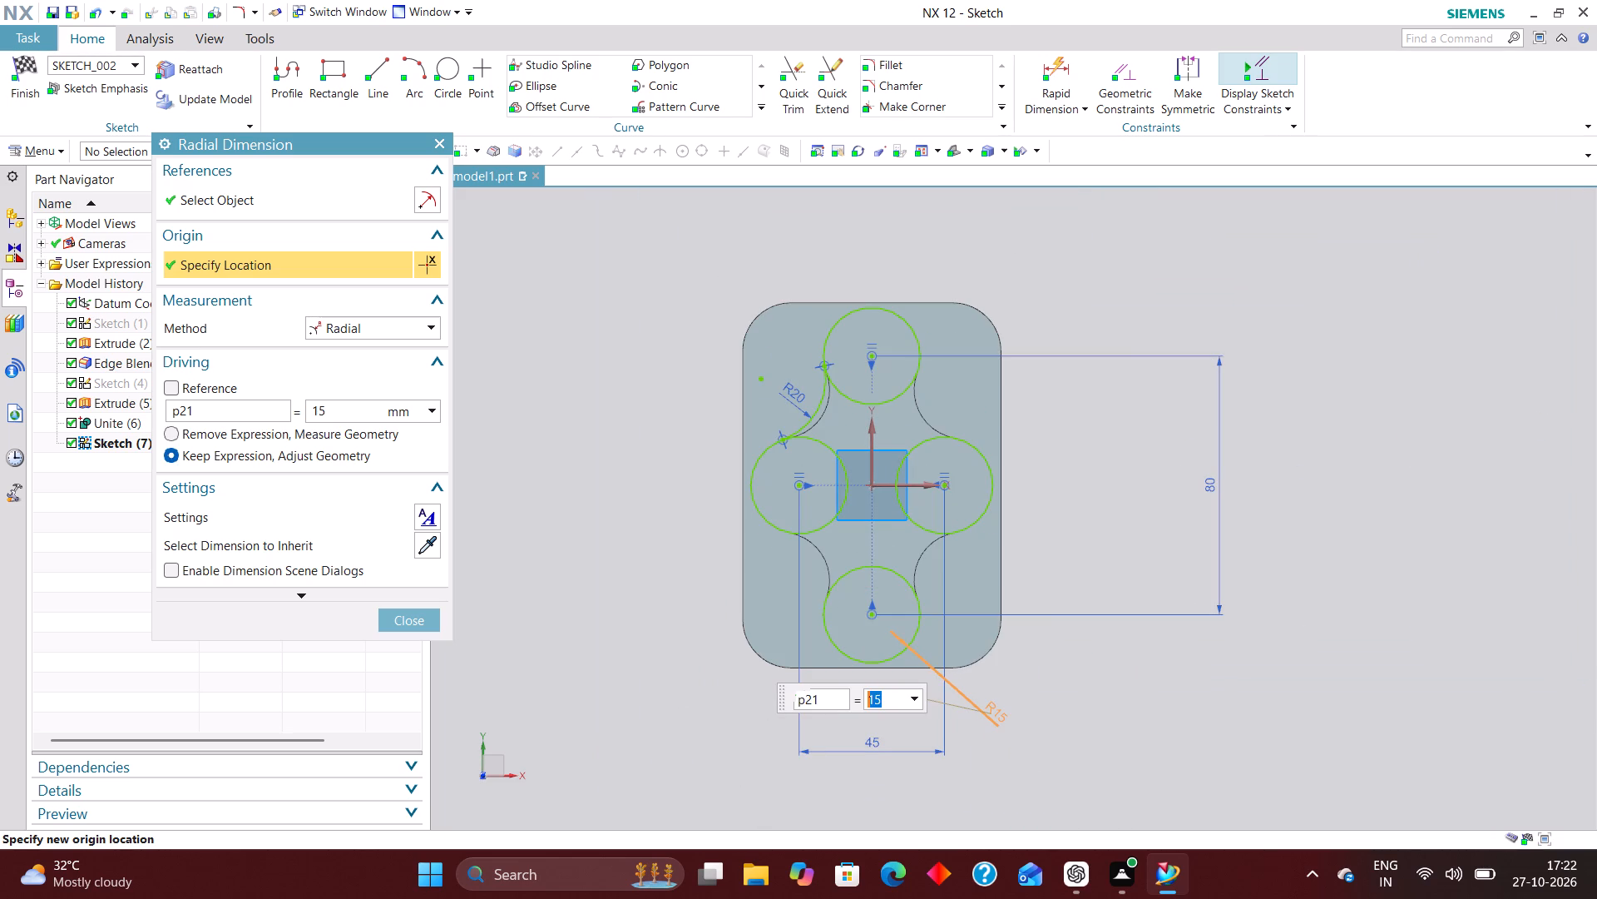
right_click_drag(808, 396, 753, 395)
left_click(401, 626)
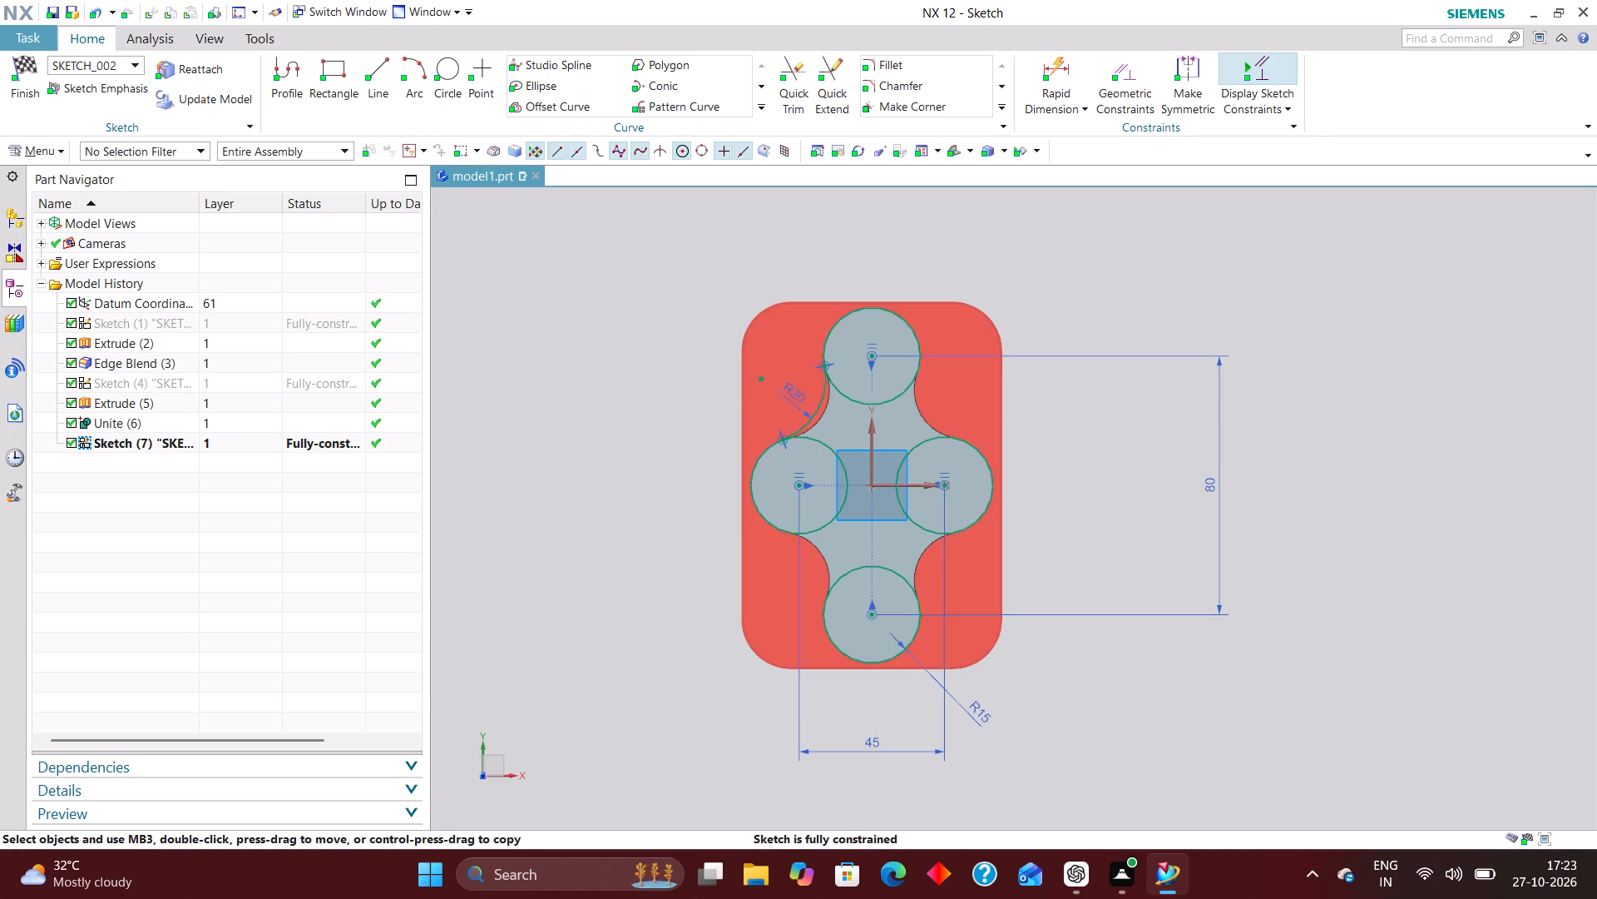
Delete the R20 radial dimension from the fillet arc between the left and upper circles.
right_click_drag(799, 390, 734, 385)
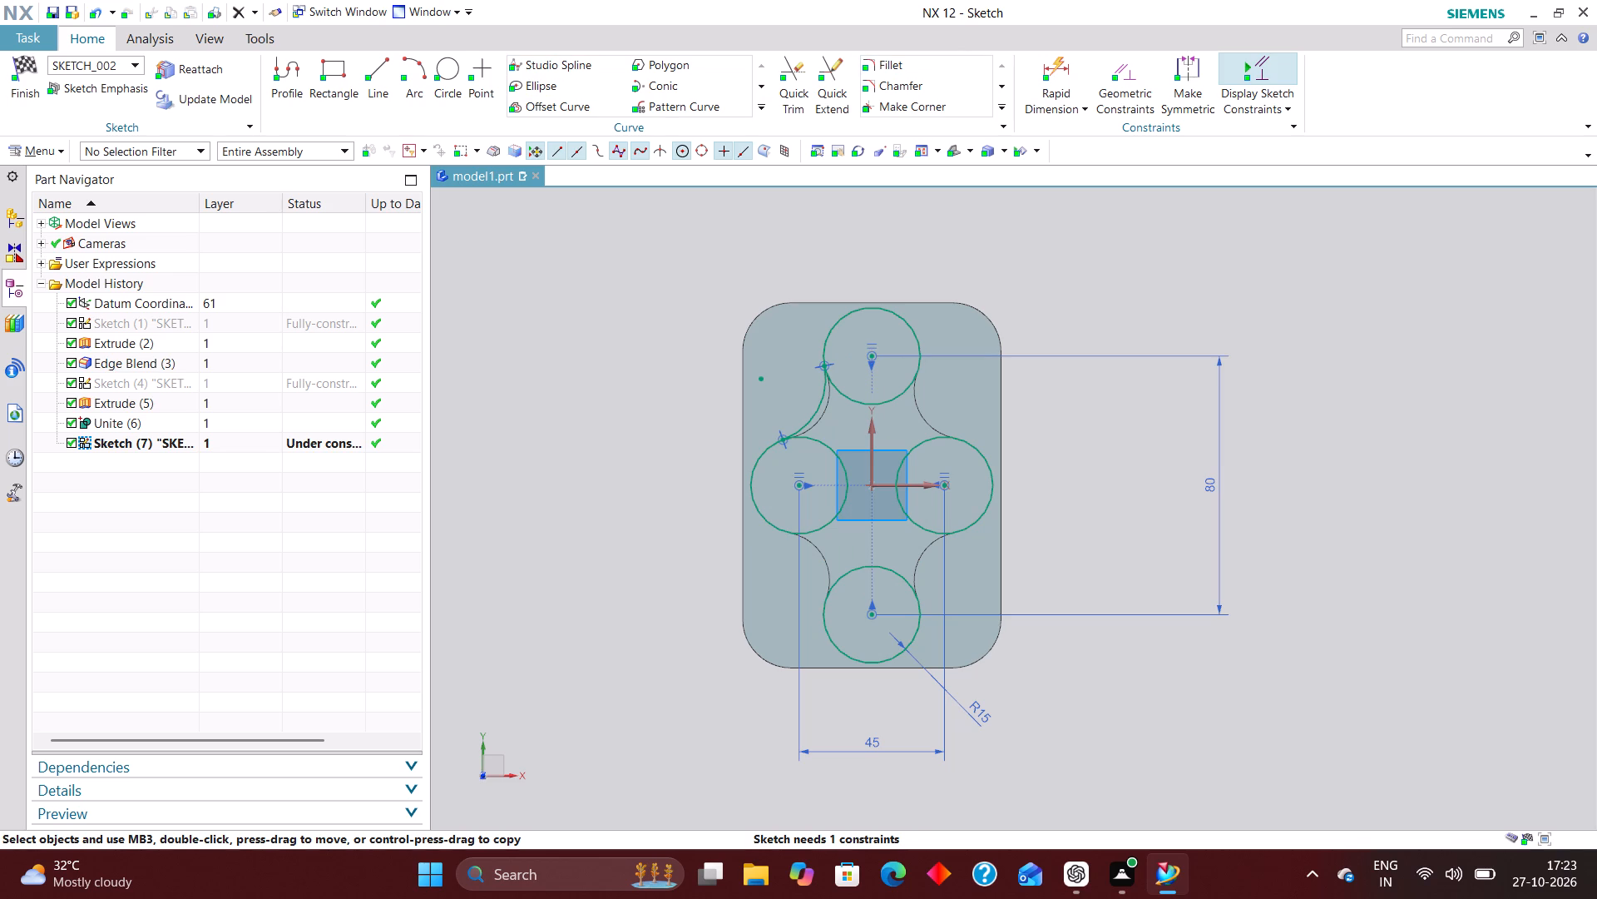
Draw four 40 mm diameter circles concentric with the left, upper, right and lower sketch circles.
left_click(451, 71)
left_click(800, 484)
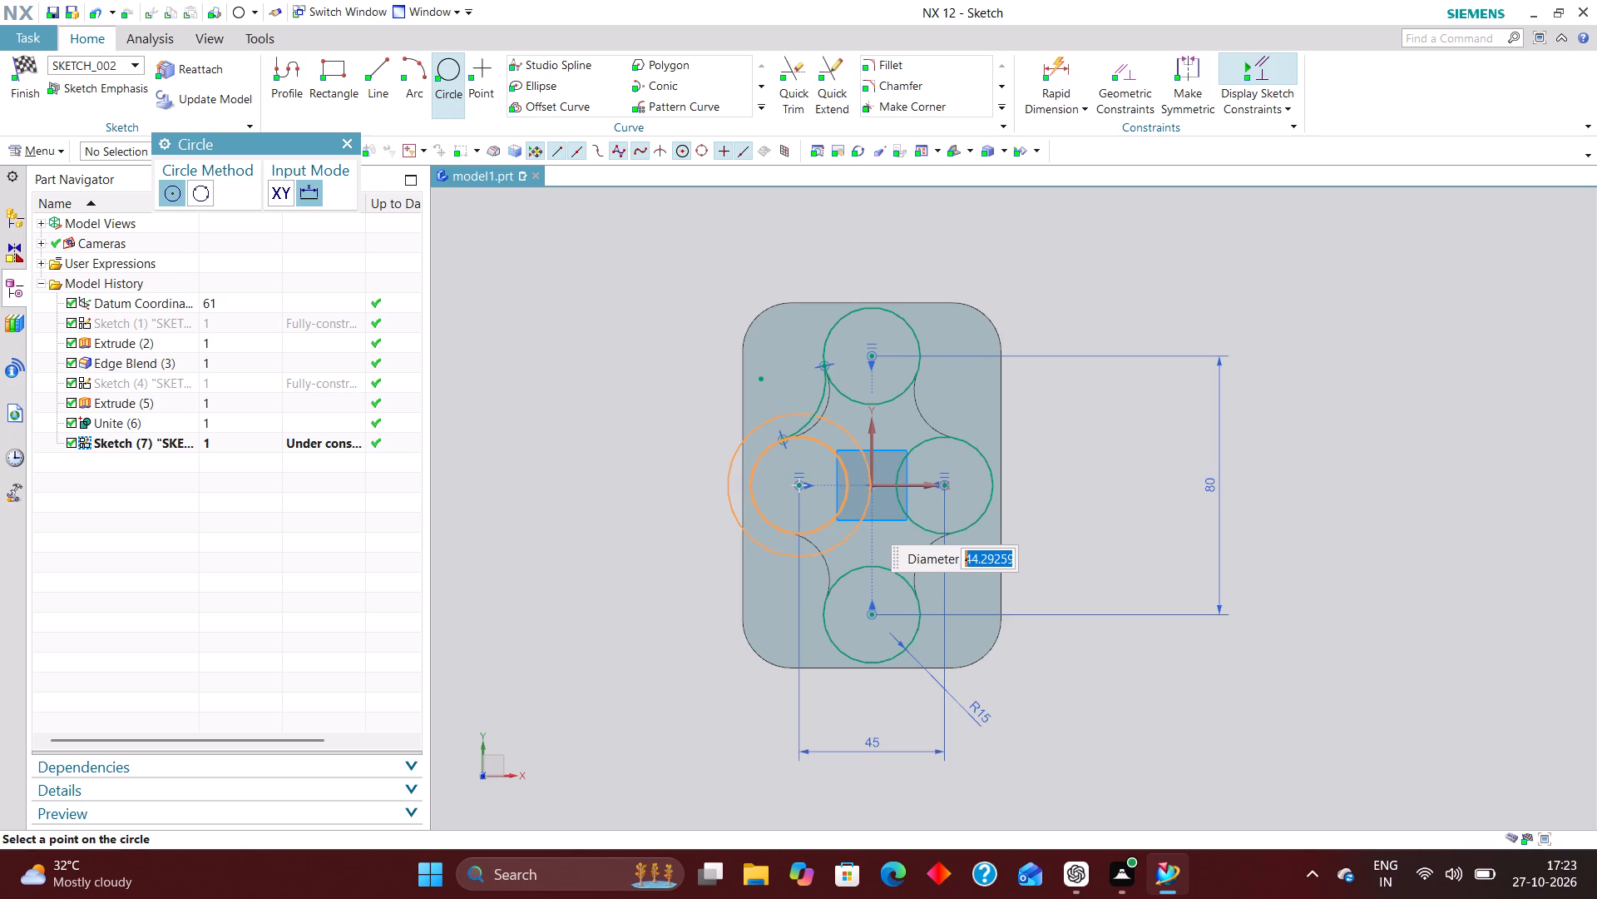
type("40")
key("Return")
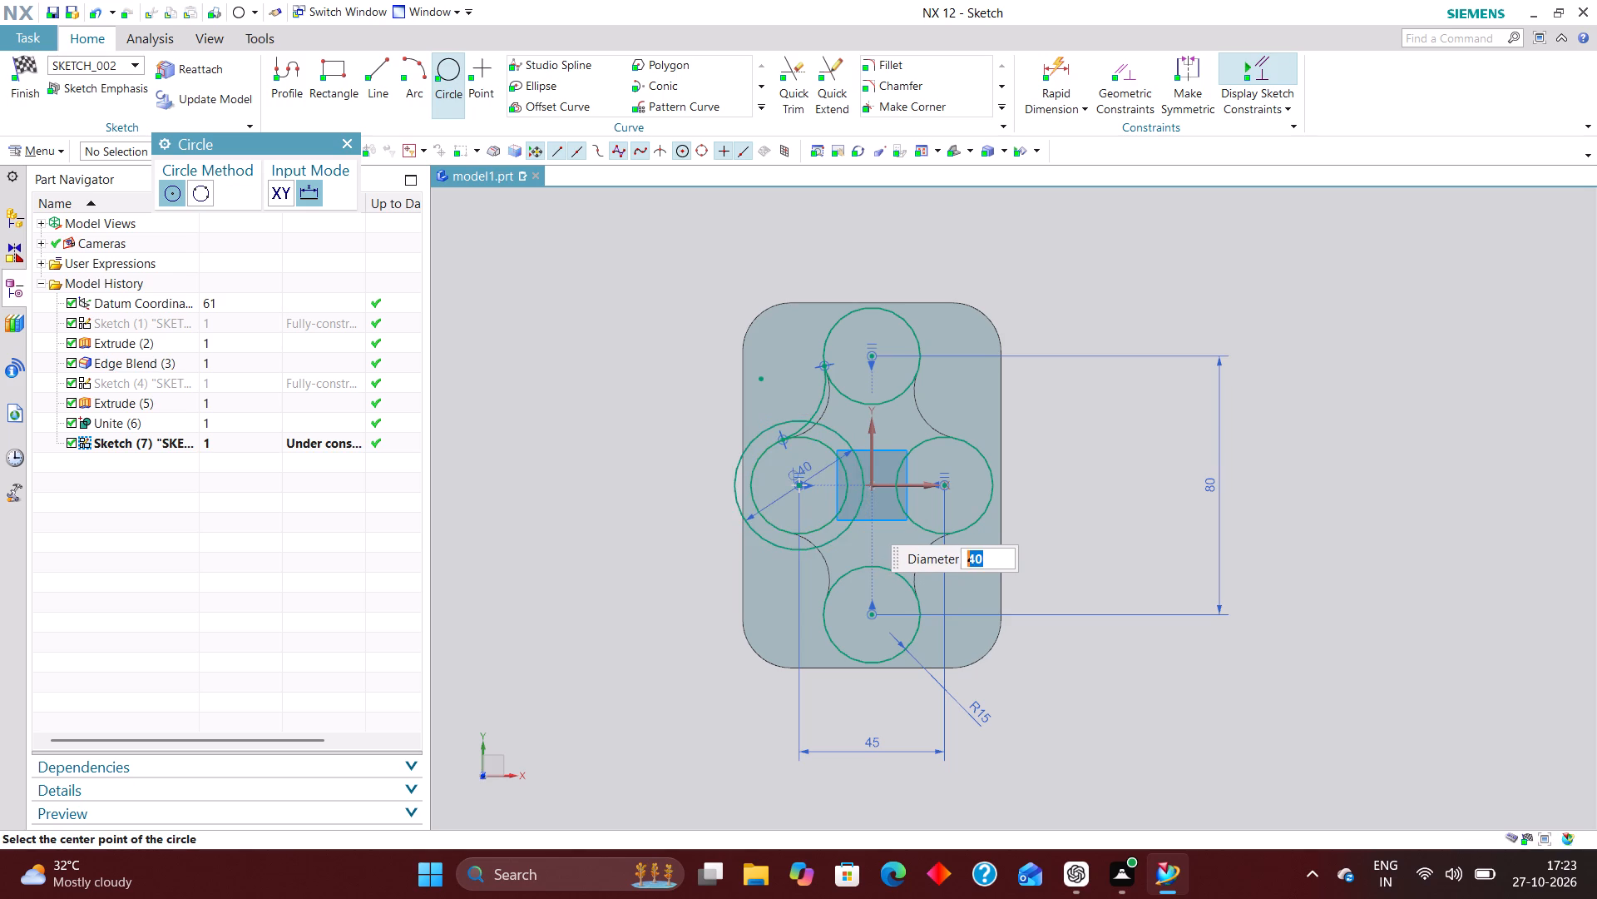
left_click(358, 139)
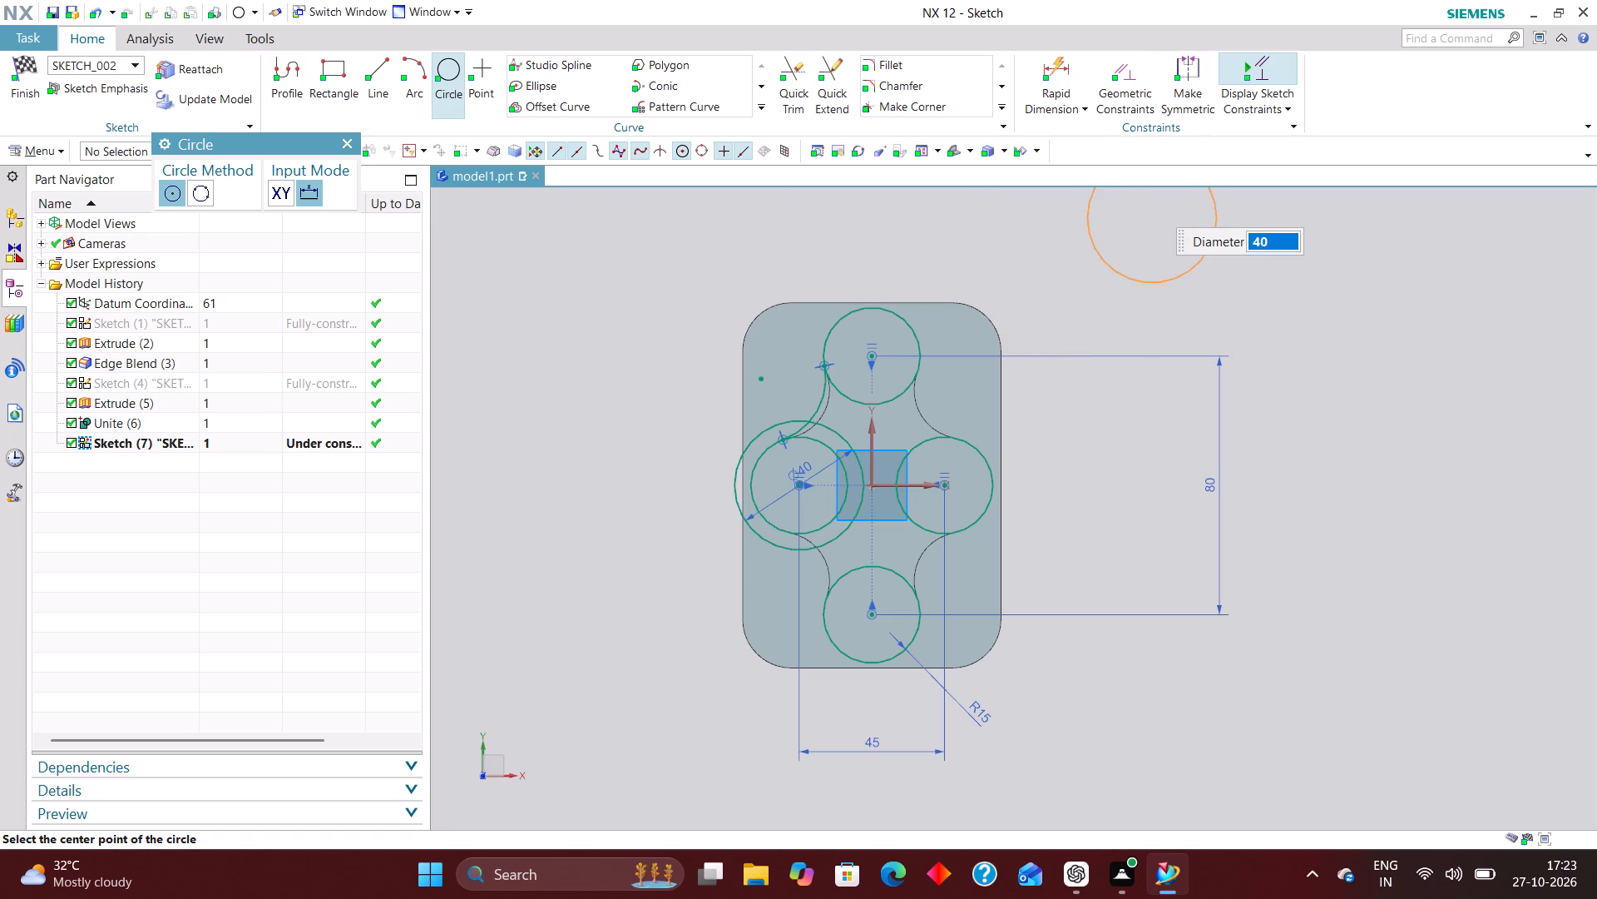
left_click(875, 354)
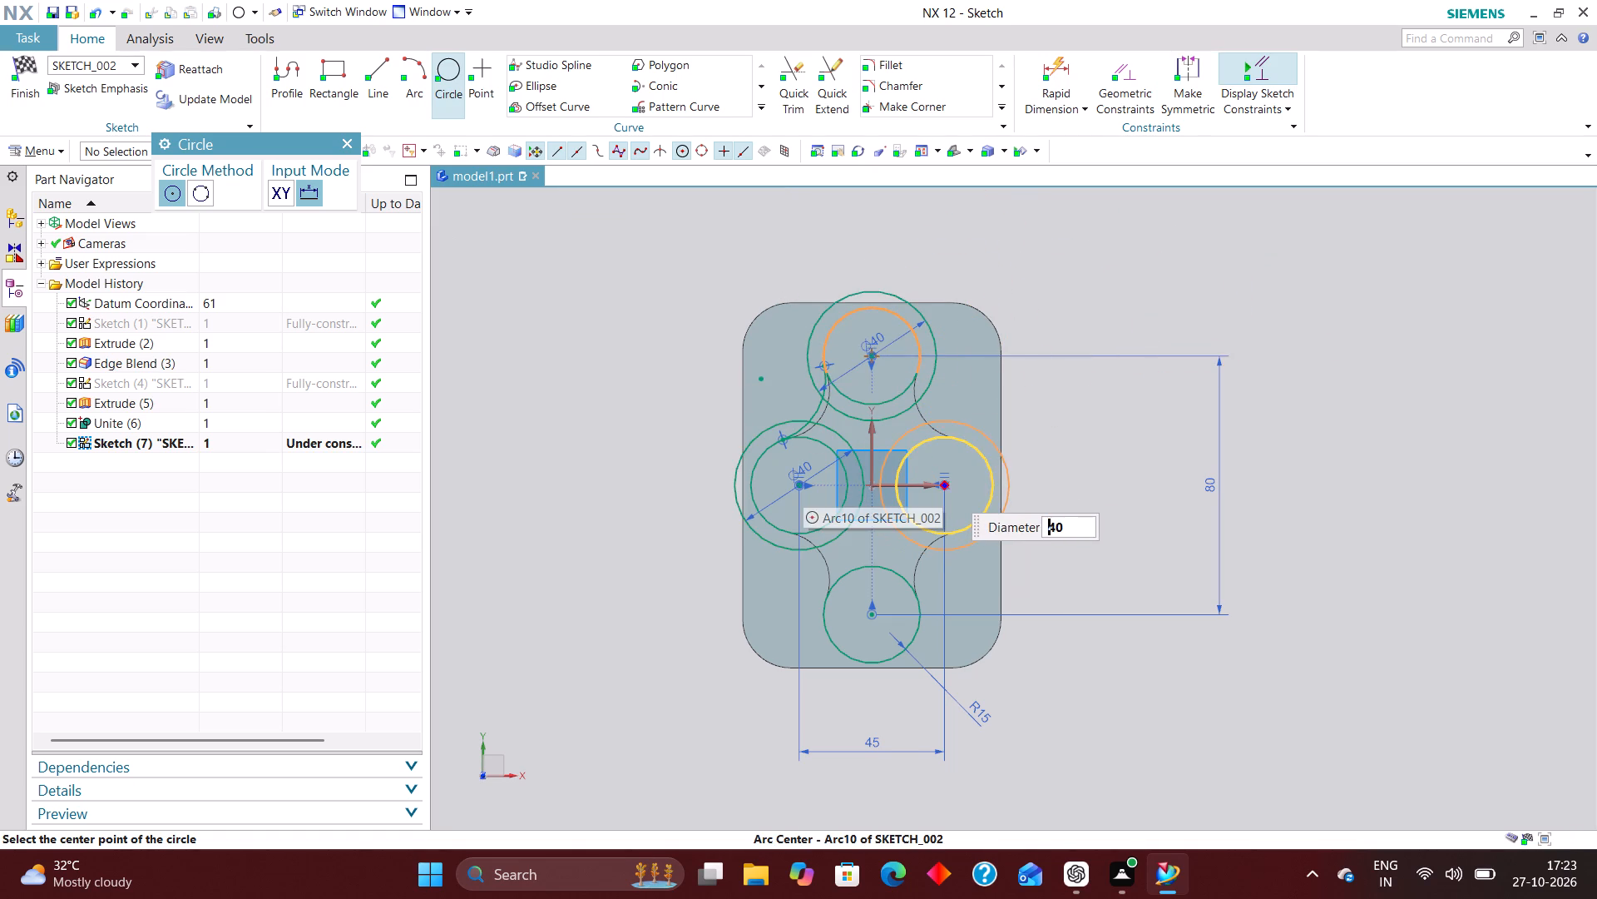
left_click(944, 485)
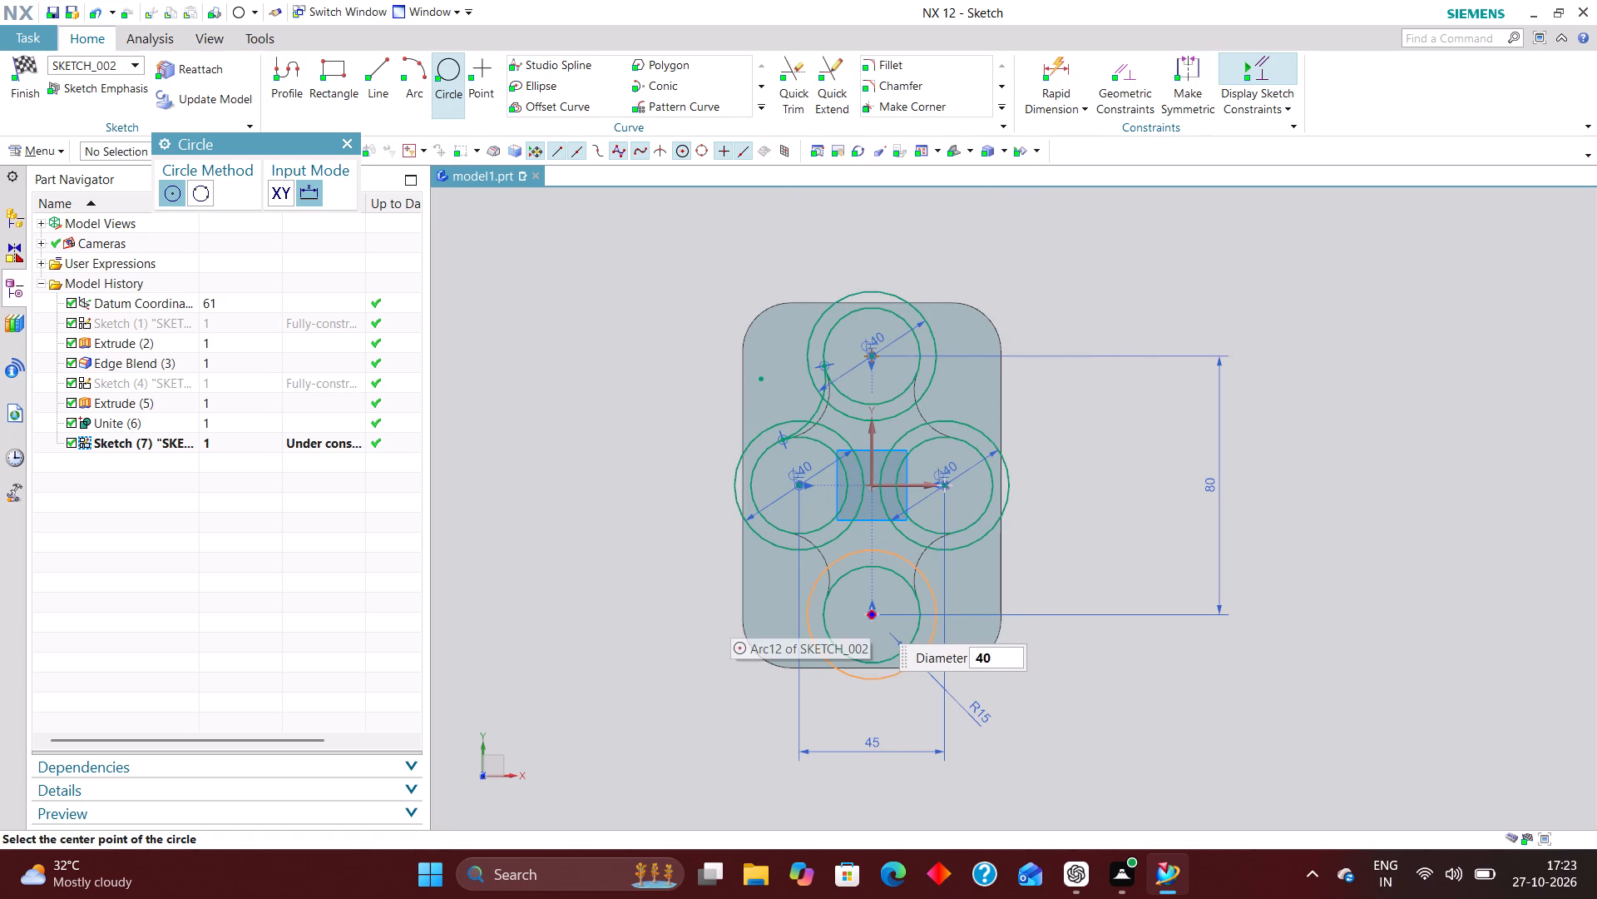
left_click(870, 616)
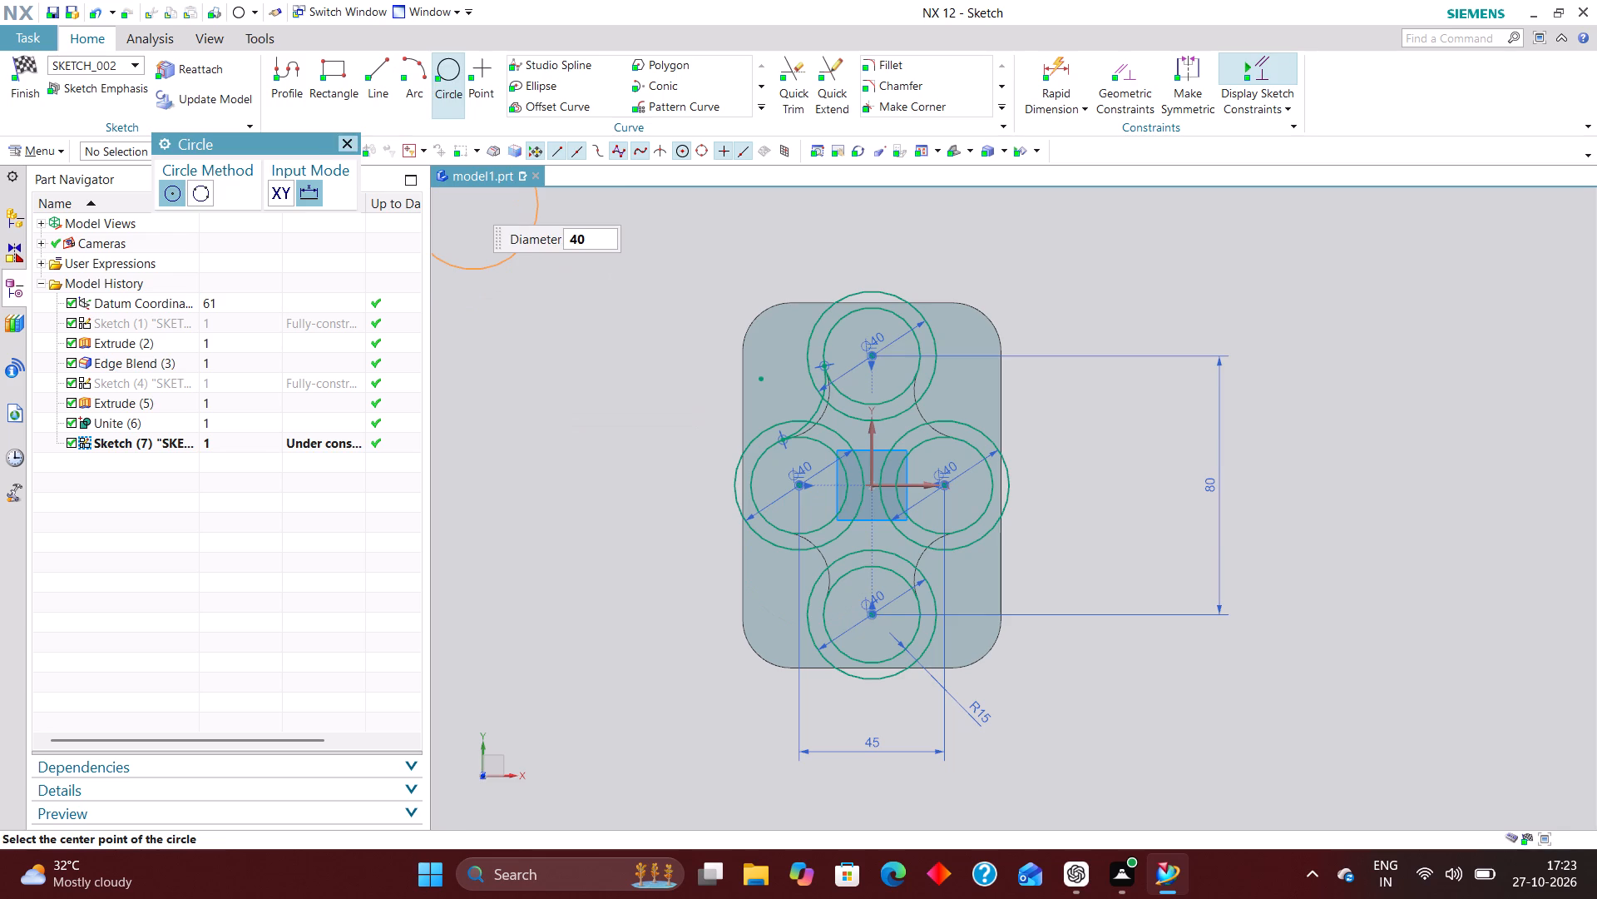
left_click(354, 144)
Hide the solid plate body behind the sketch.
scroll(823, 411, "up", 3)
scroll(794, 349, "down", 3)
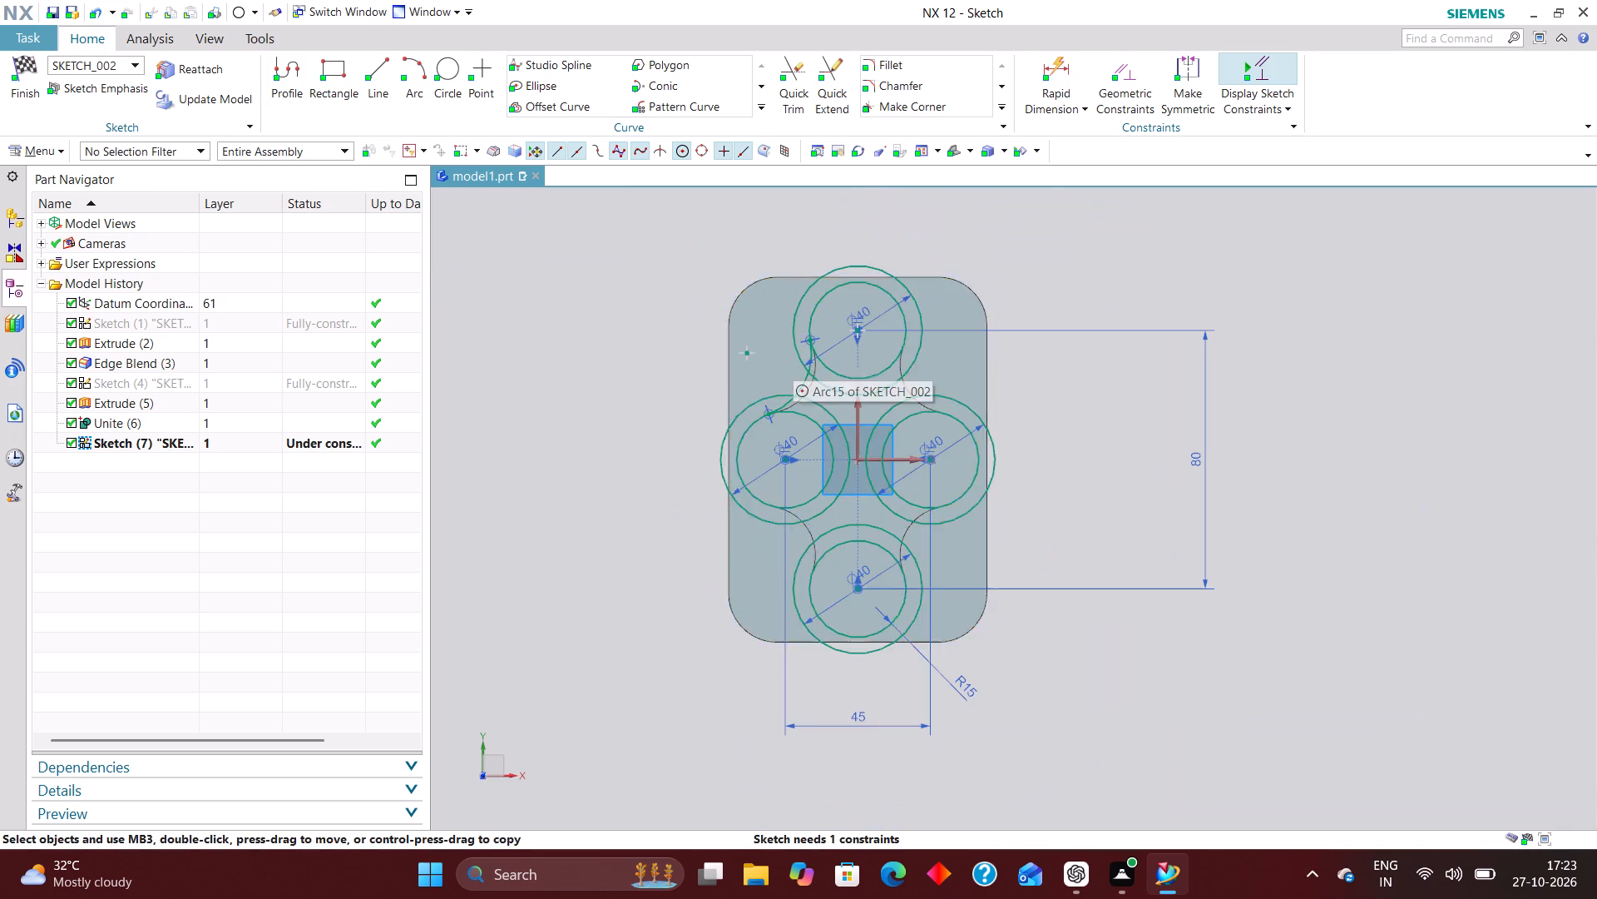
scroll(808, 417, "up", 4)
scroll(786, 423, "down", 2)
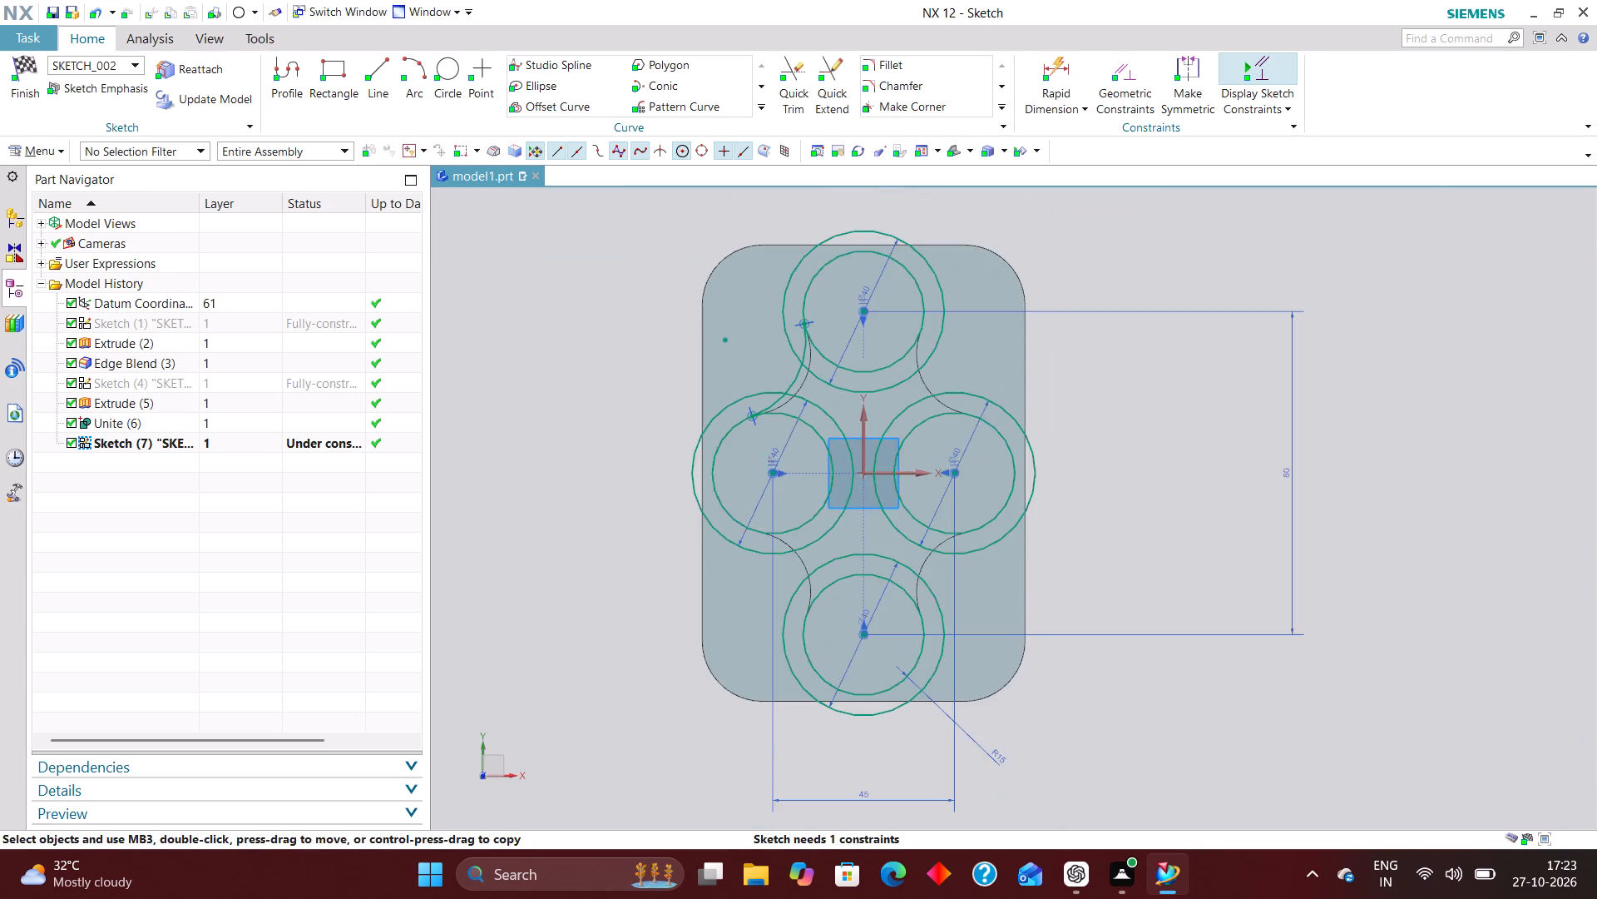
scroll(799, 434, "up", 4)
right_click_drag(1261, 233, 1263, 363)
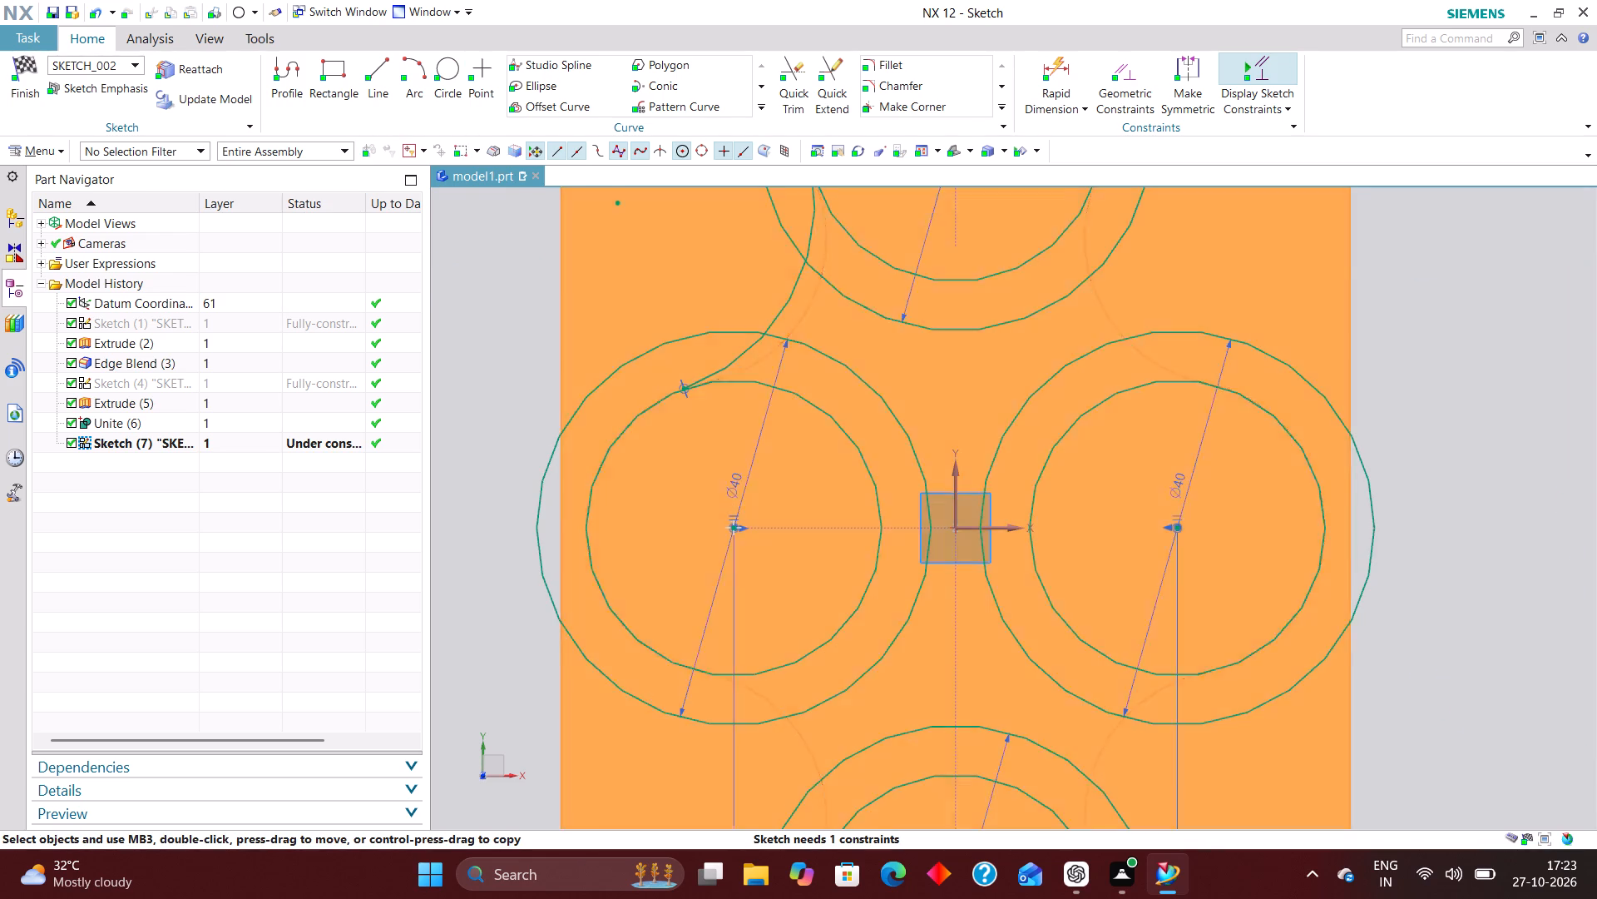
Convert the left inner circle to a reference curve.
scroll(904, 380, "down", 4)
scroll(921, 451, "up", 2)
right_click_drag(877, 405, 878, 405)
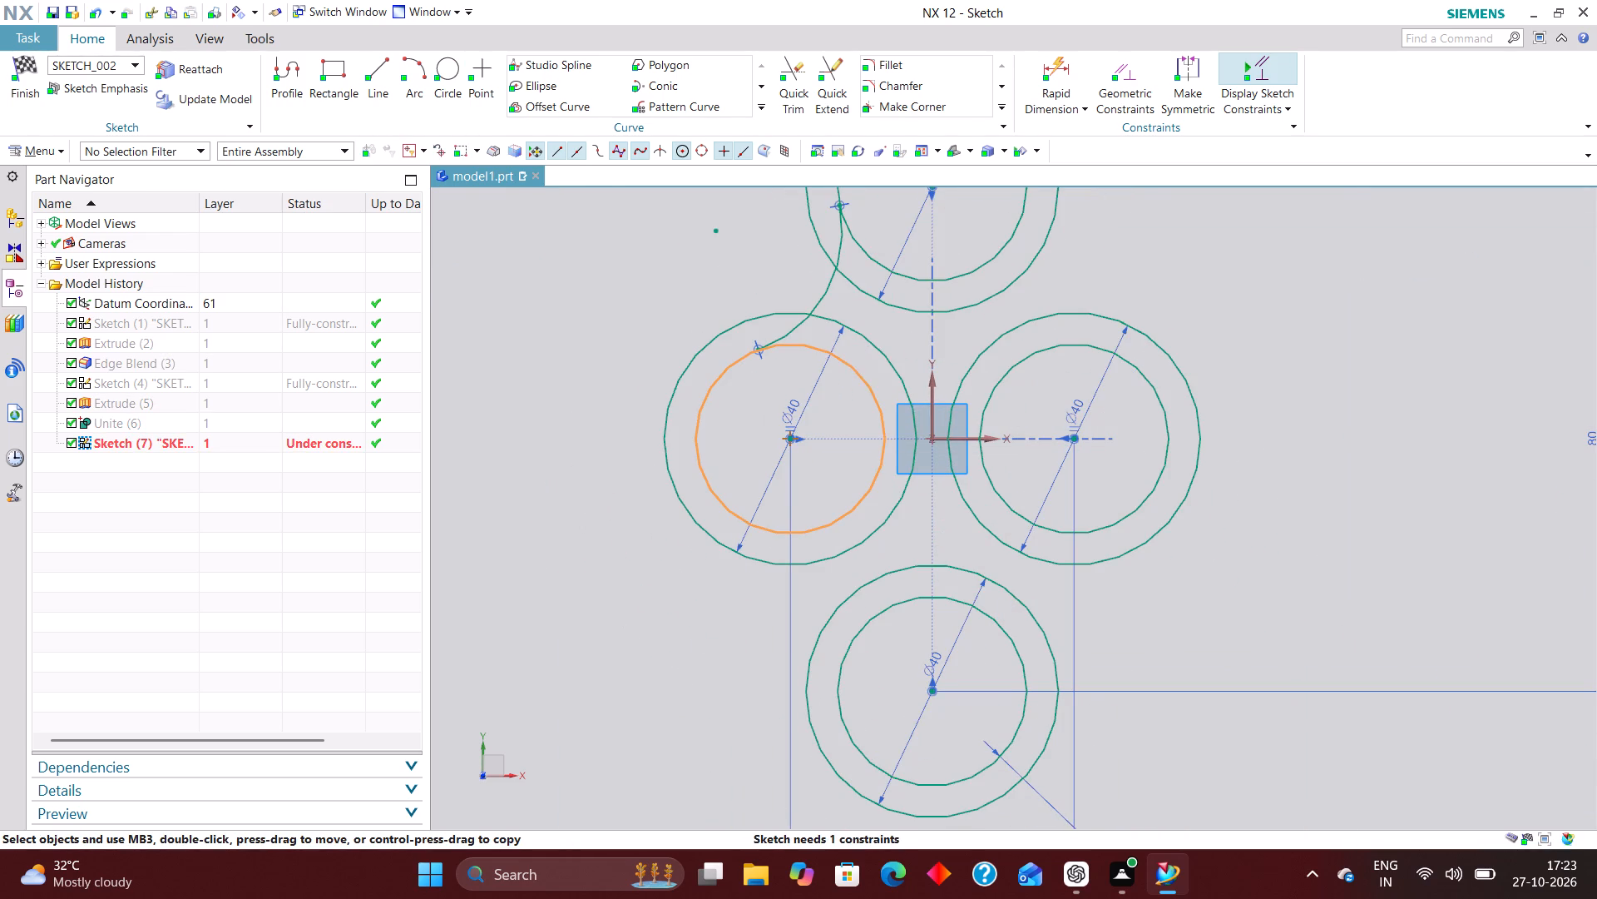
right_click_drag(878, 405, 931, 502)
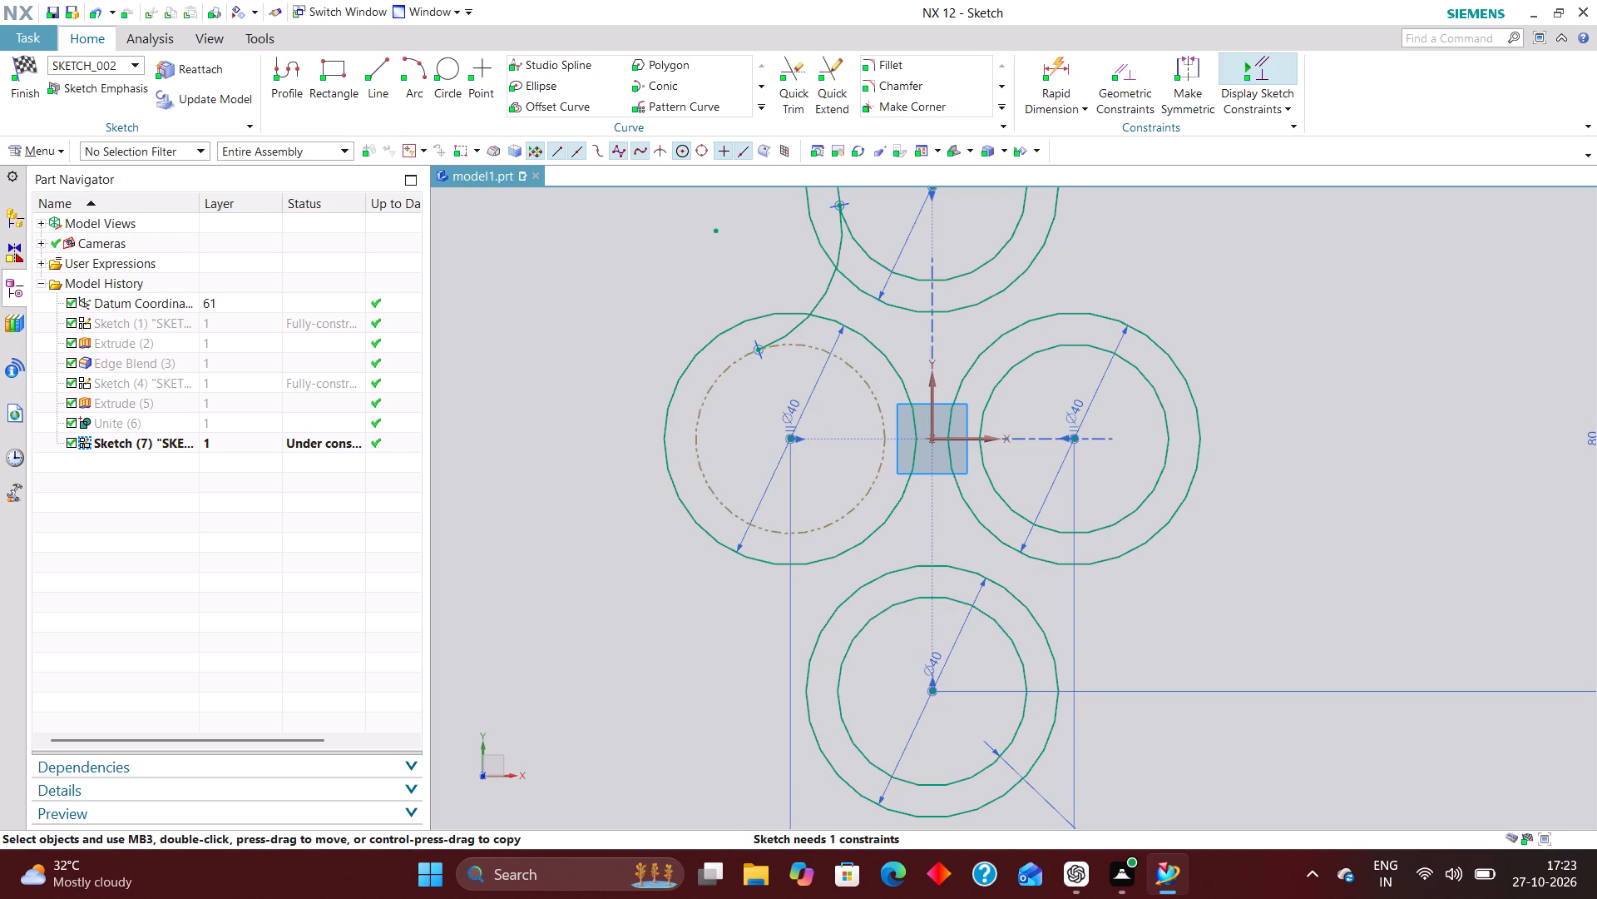
Delete the 40 mm diameter dimensions from the right, lower and upper outer circles, keeping the one on the left circle.
scroll(1073, 419, "down", 2)
right_click(1082, 418)
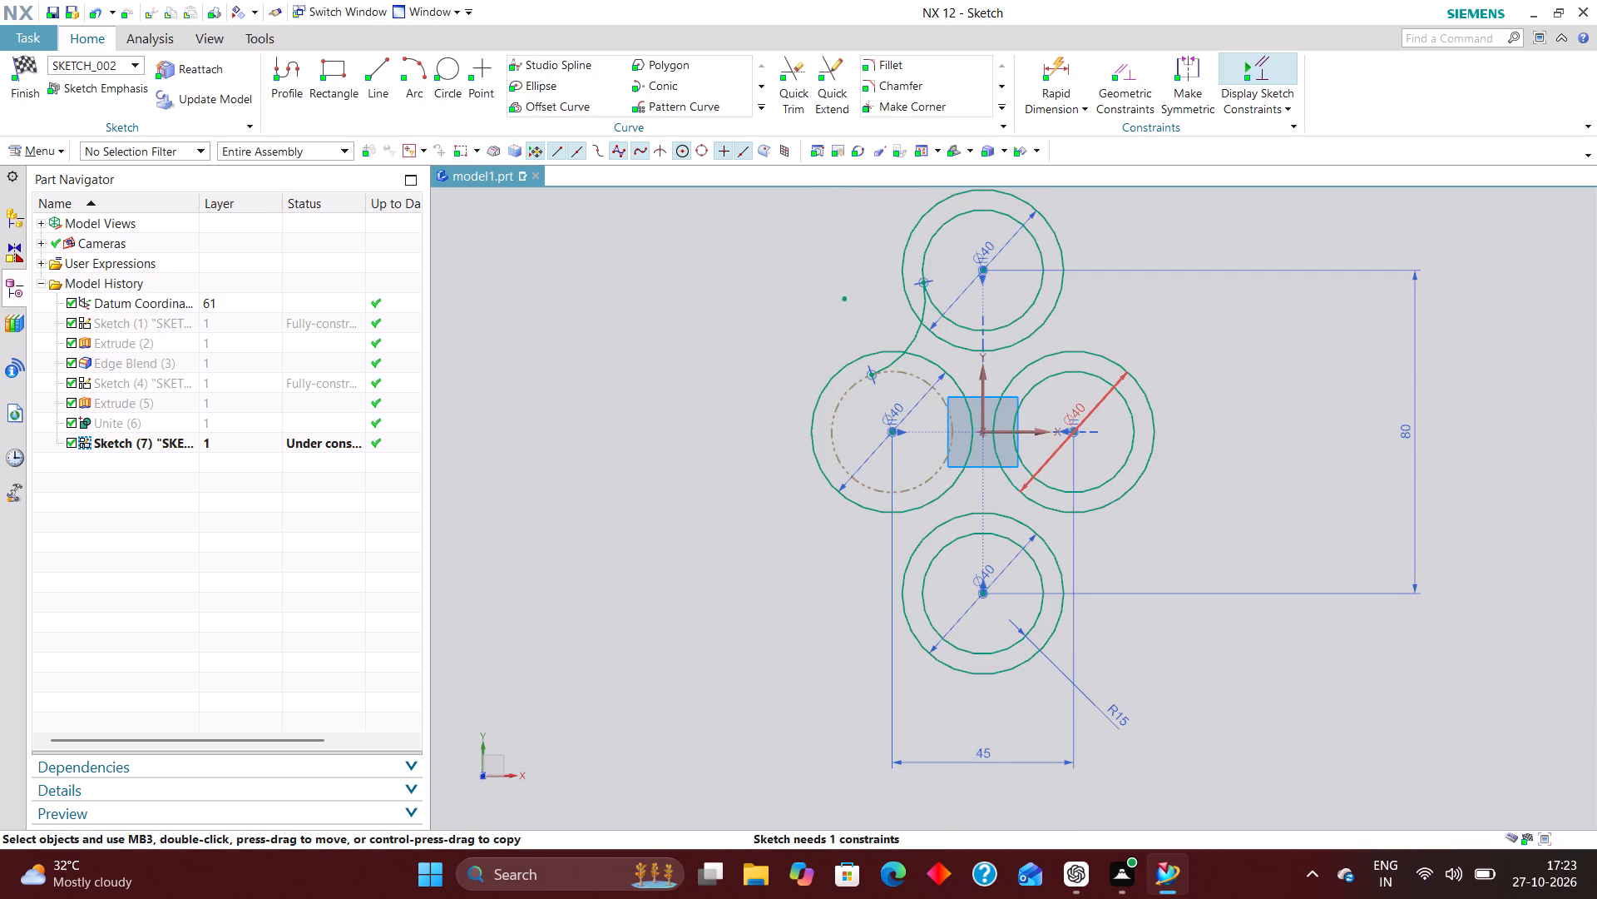
right_click_drag(1092, 405, 1016, 411)
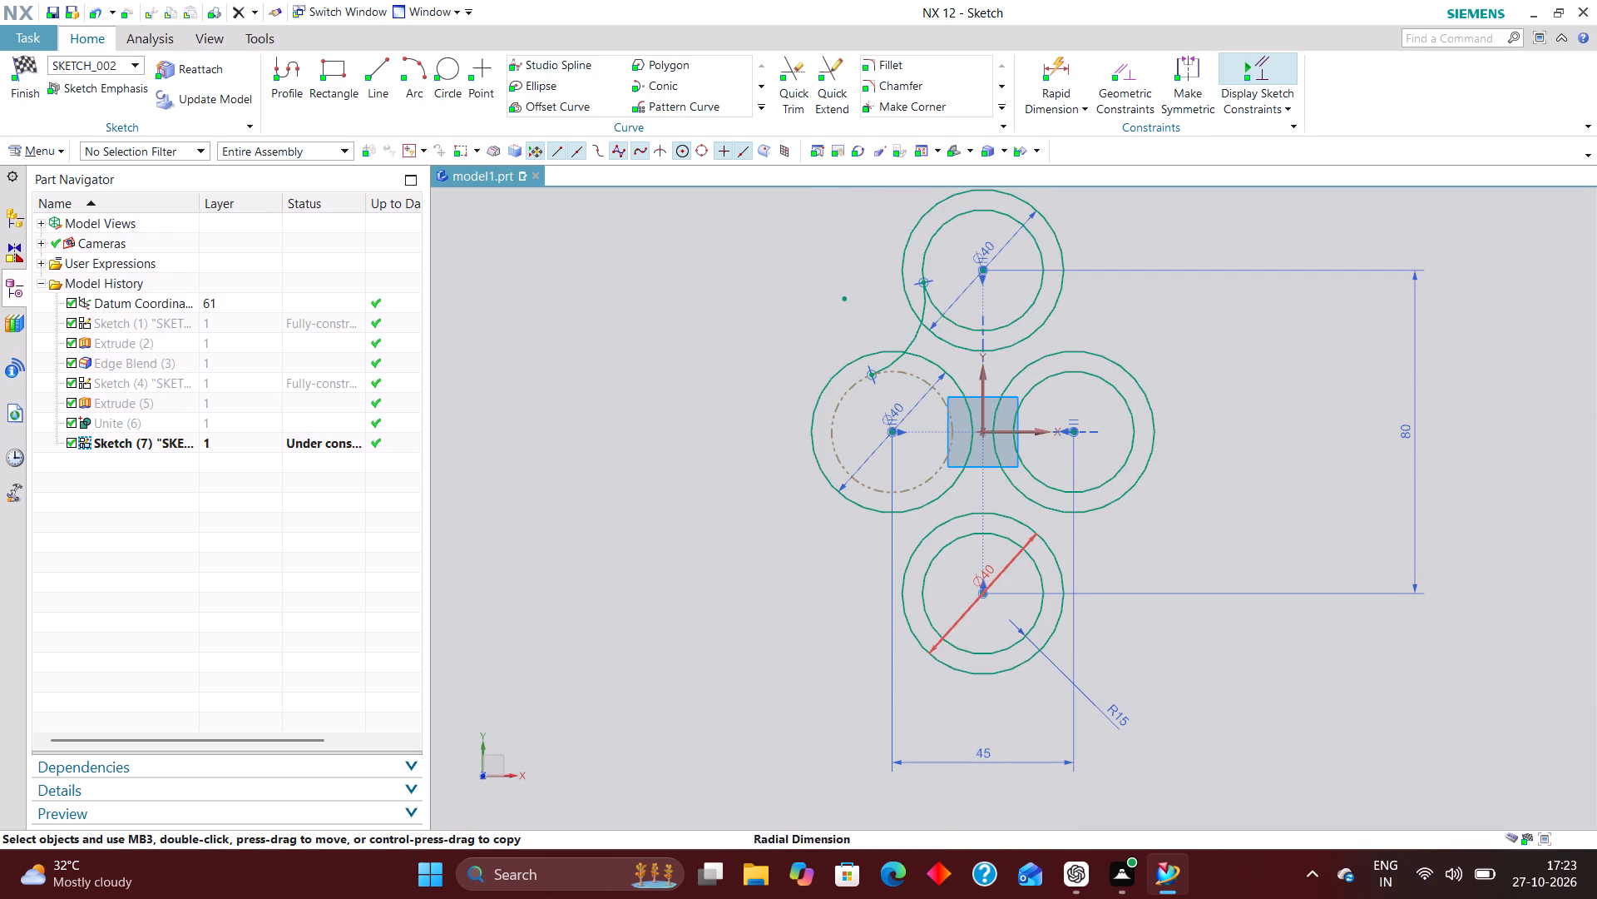
right_click_drag(1012, 559, 915, 574)
right_click_drag(1007, 238, 892, 238)
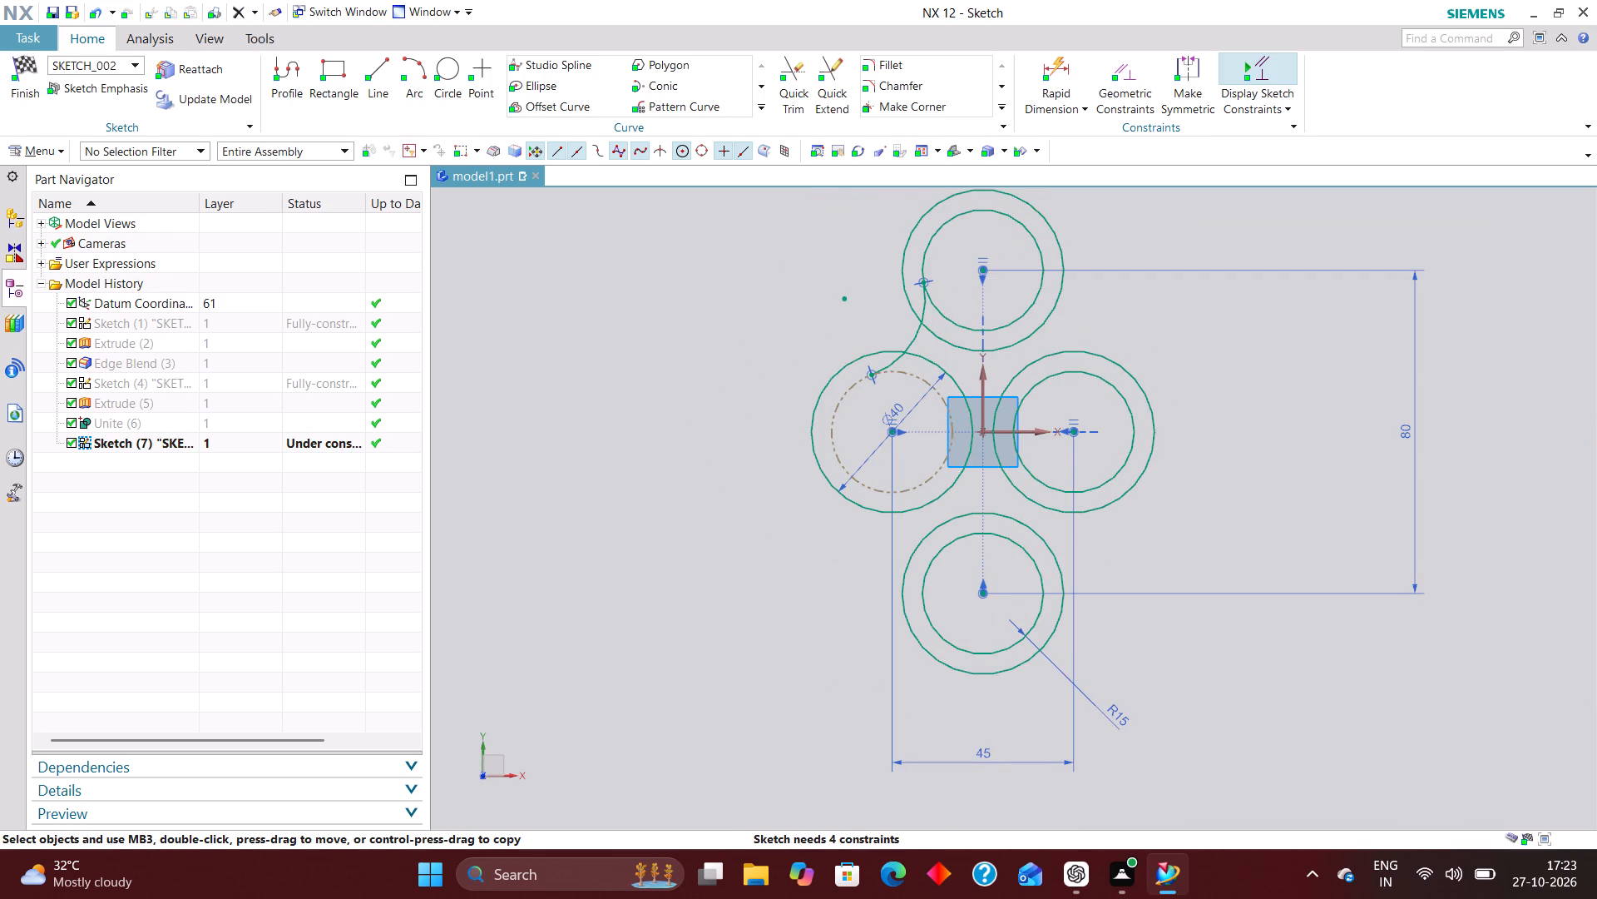
Apply equal radius constraints linking the left outer circle to the lower, right and upper outer circles.
left_click(1120, 57)
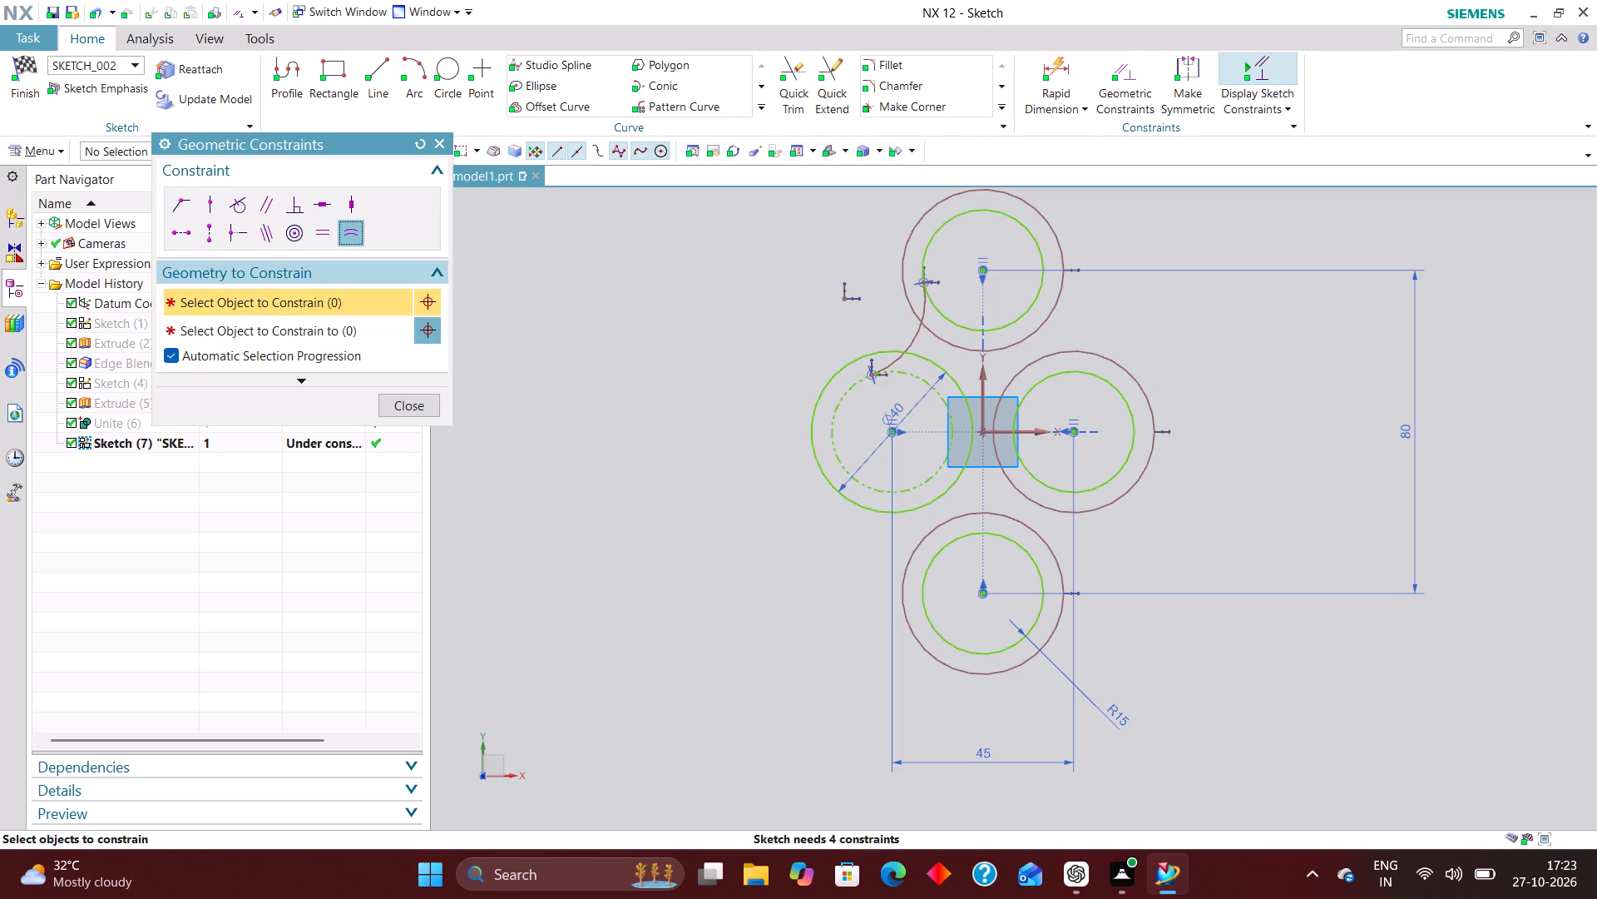
left_click(846, 462)
left_click(1051, 489)
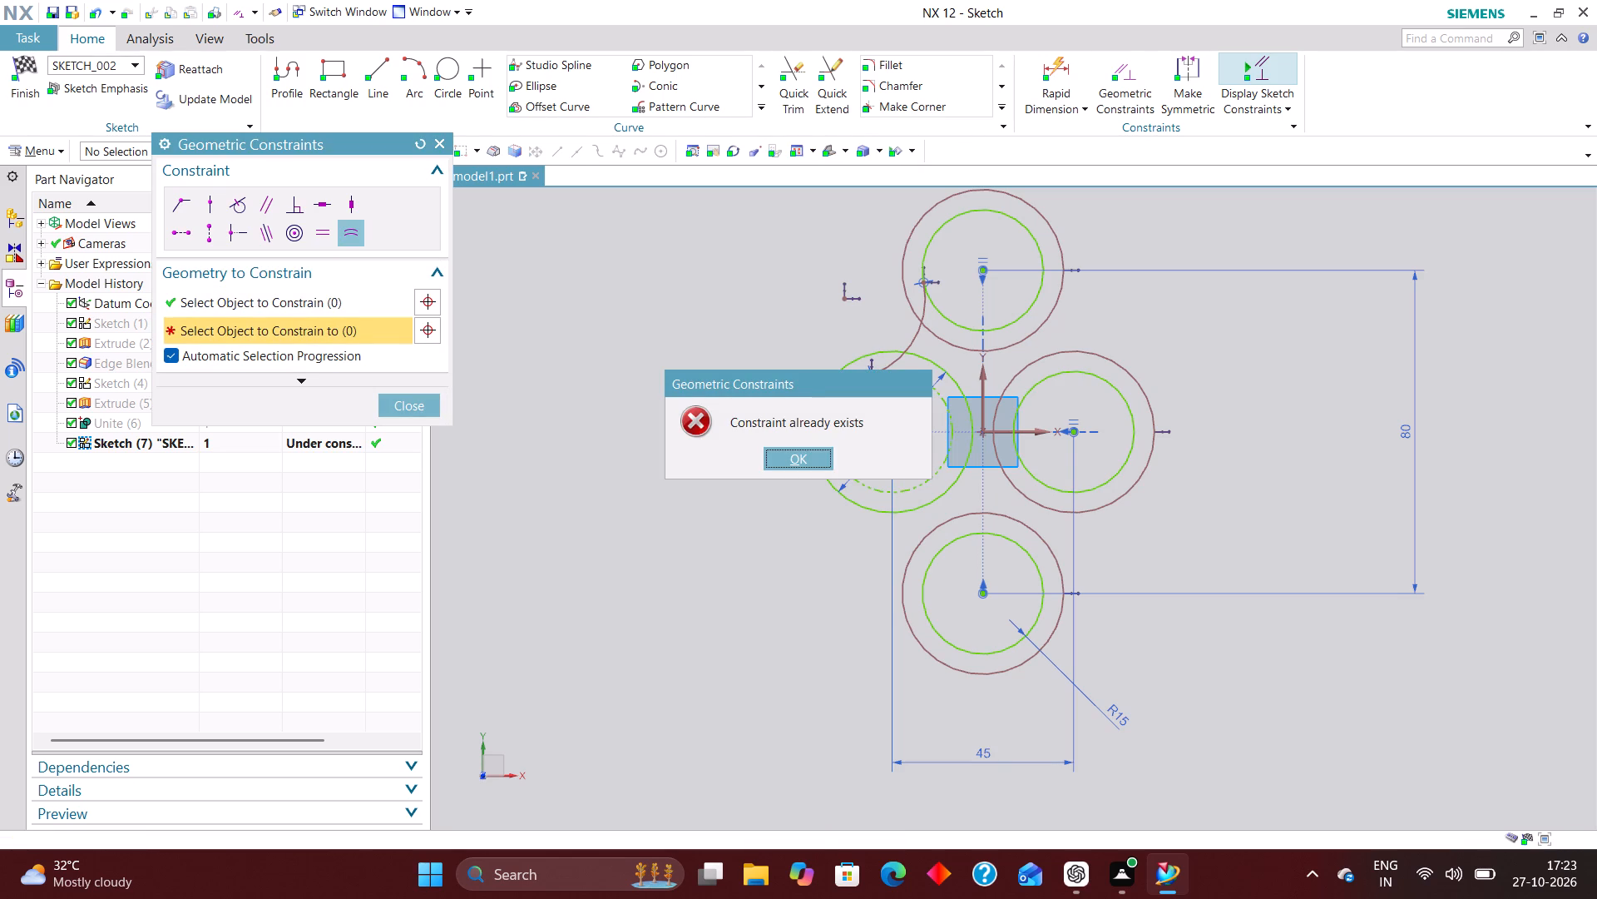
left_click(815, 469)
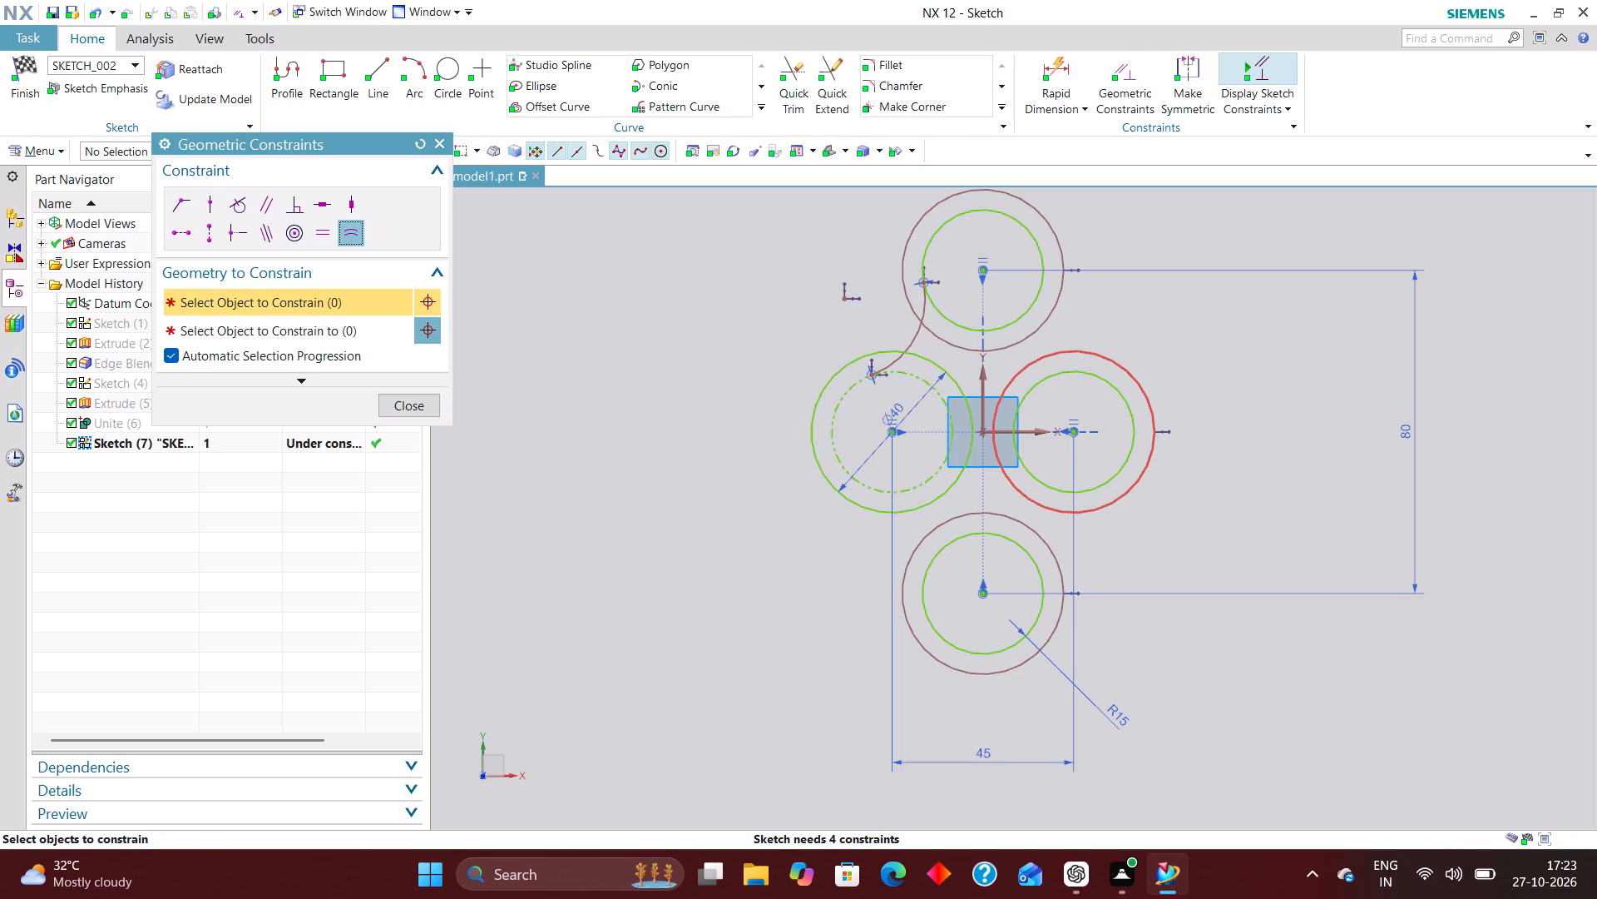
left_click(840, 492)
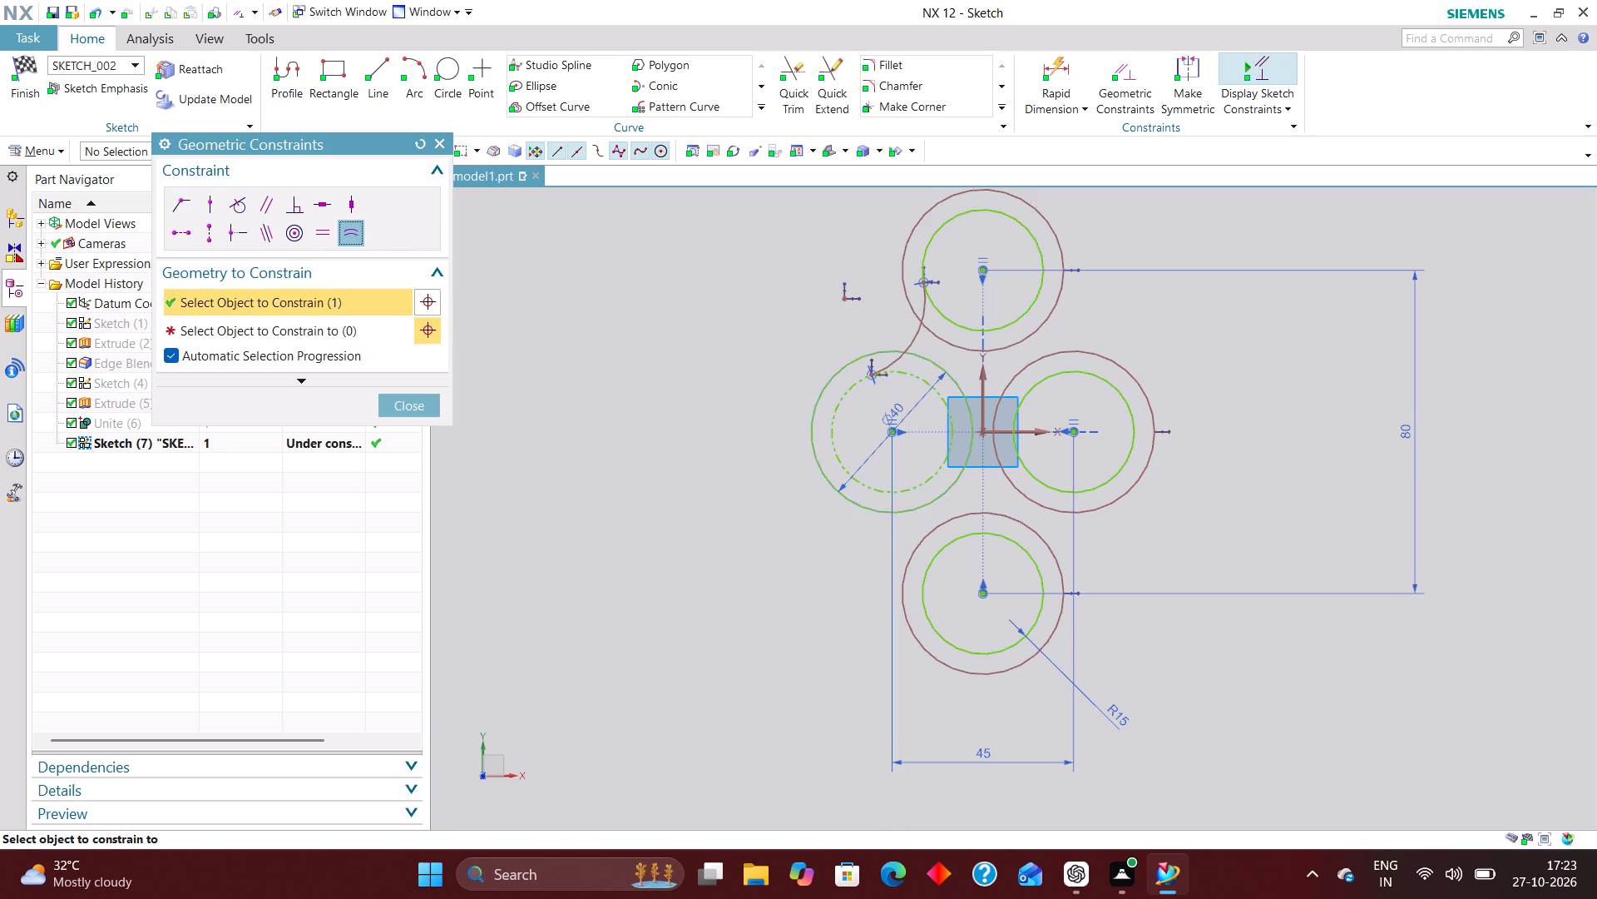
left_click(926, 652)
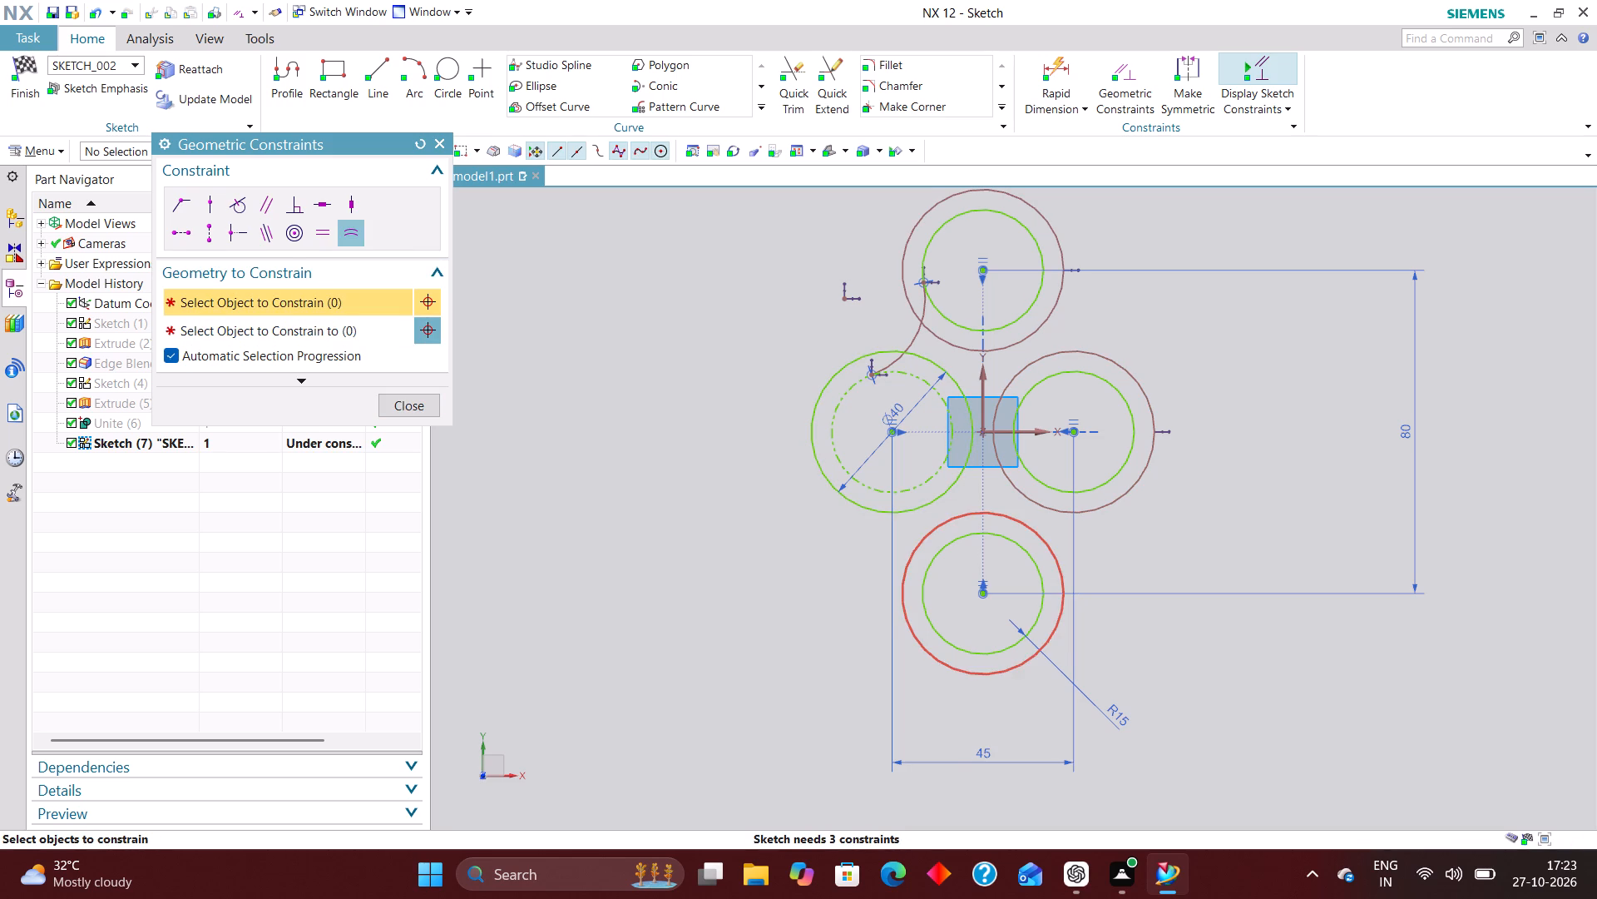
left_click(1061, 571)
left_click(1100, 504)
left_click(1128, 495)
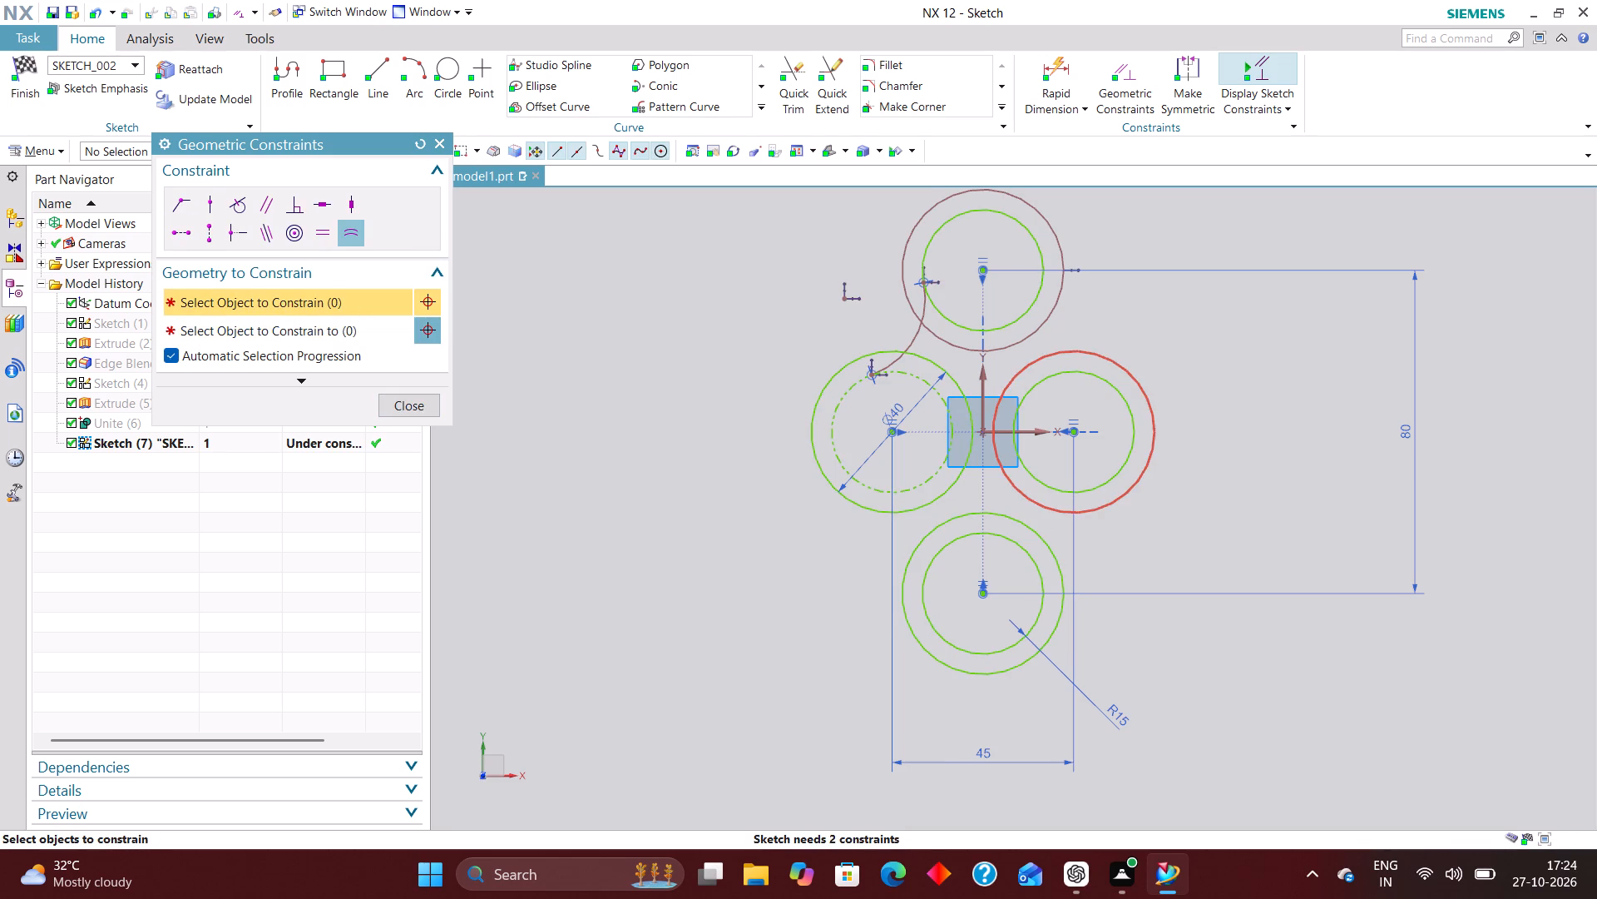
left_click(1064, 305)
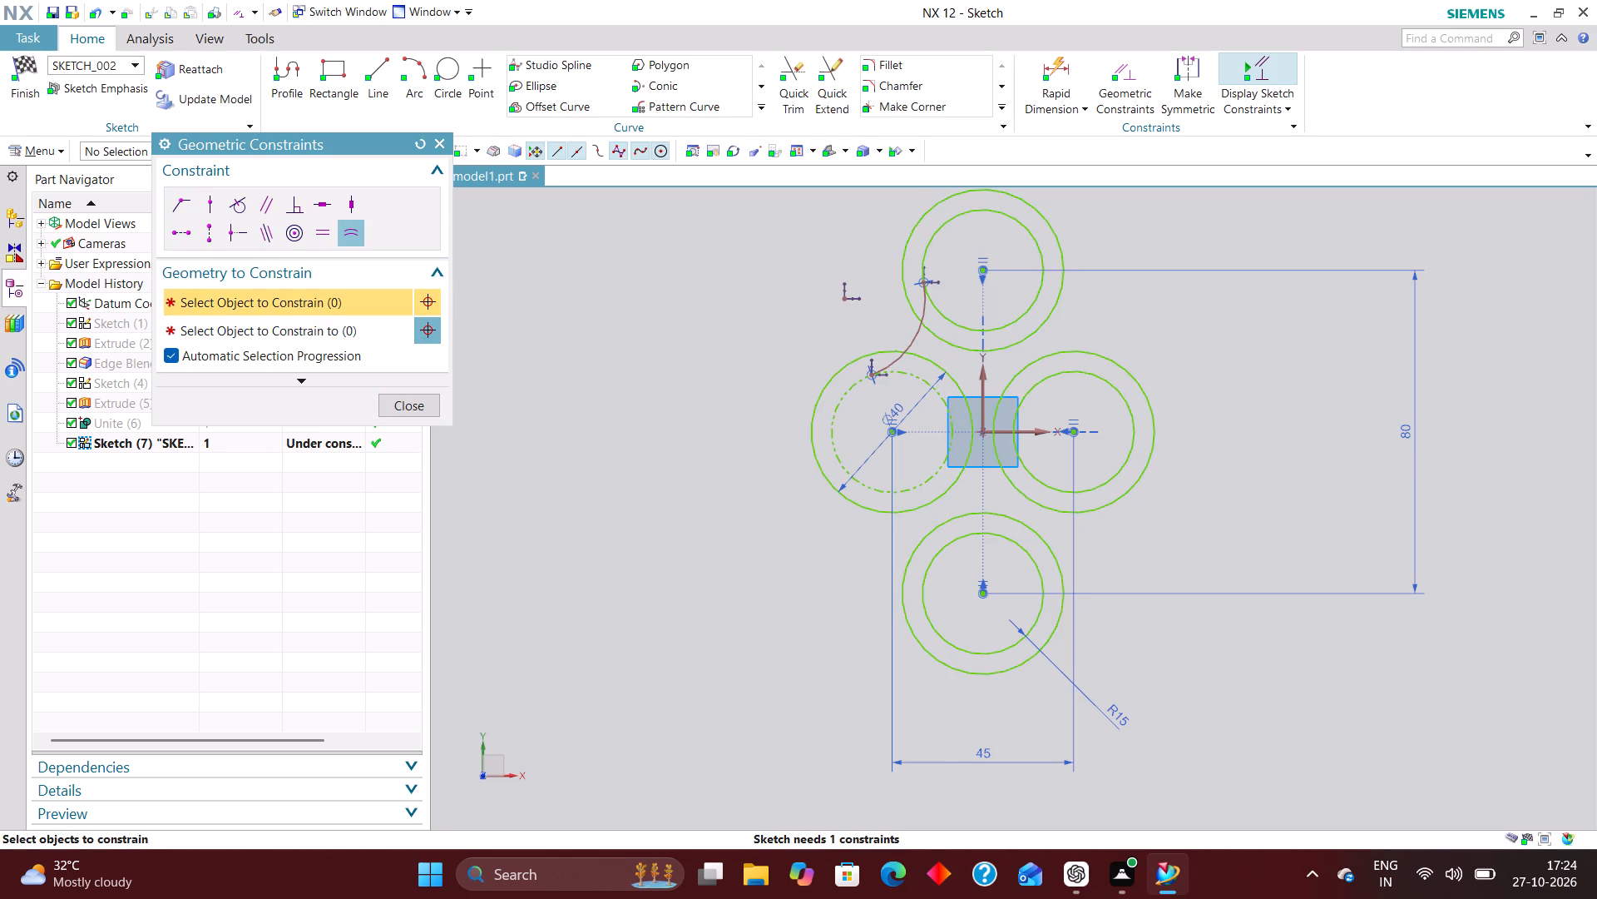
left_click(427, 408)
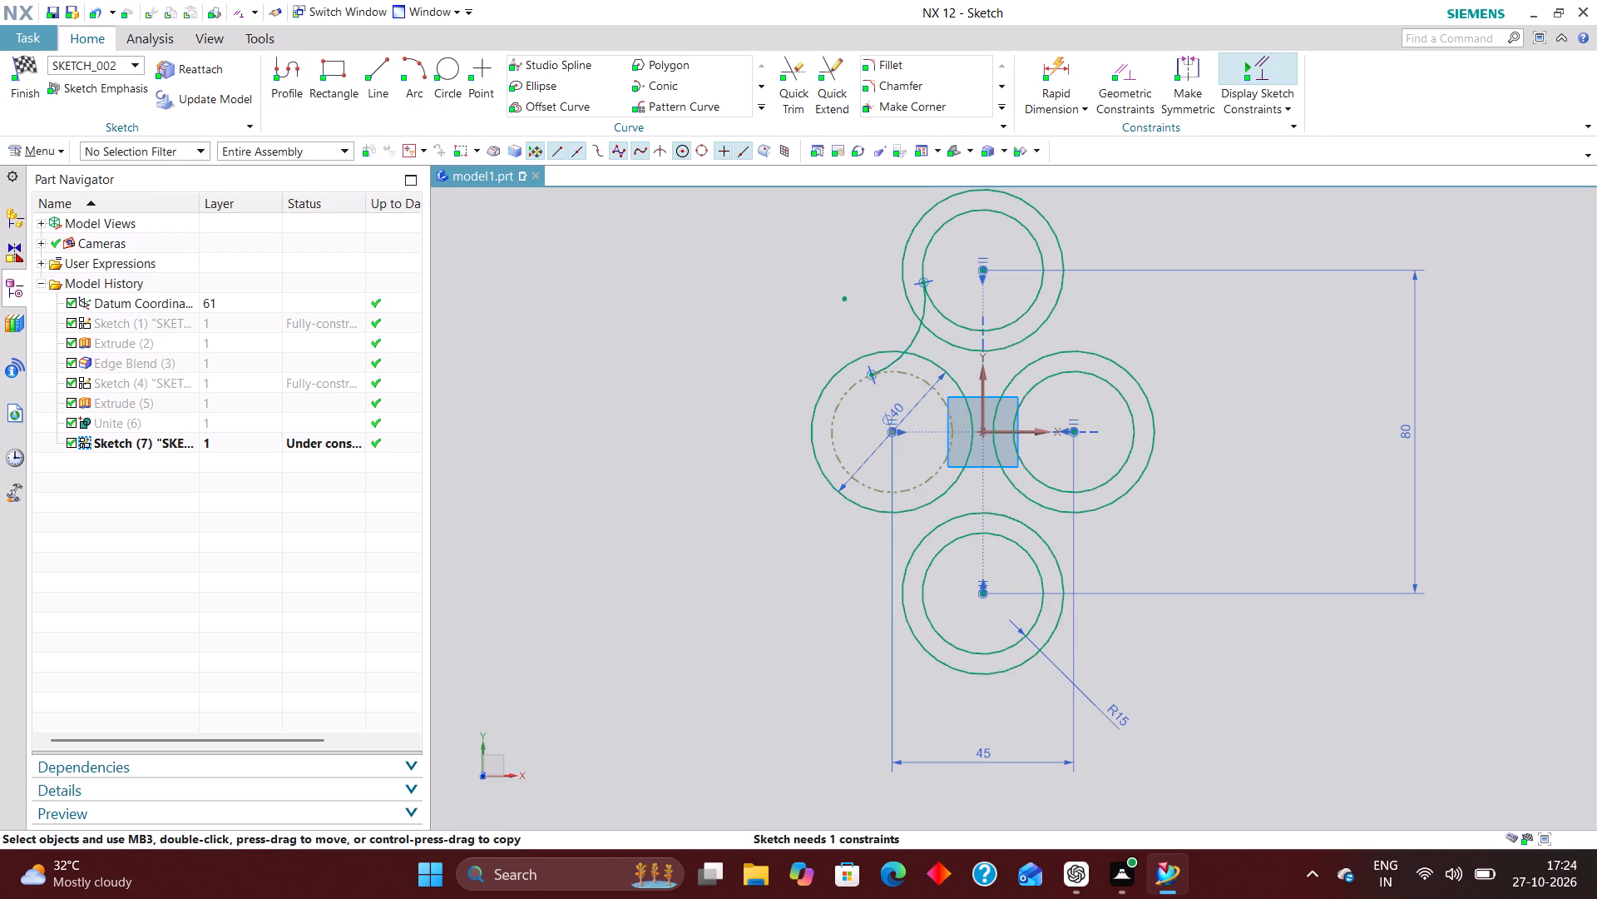
Convert the right, upper and lower inner circles to reference curves.
scroll(844, 357, "down", 1)
scroll(881, 343, "up", 3)
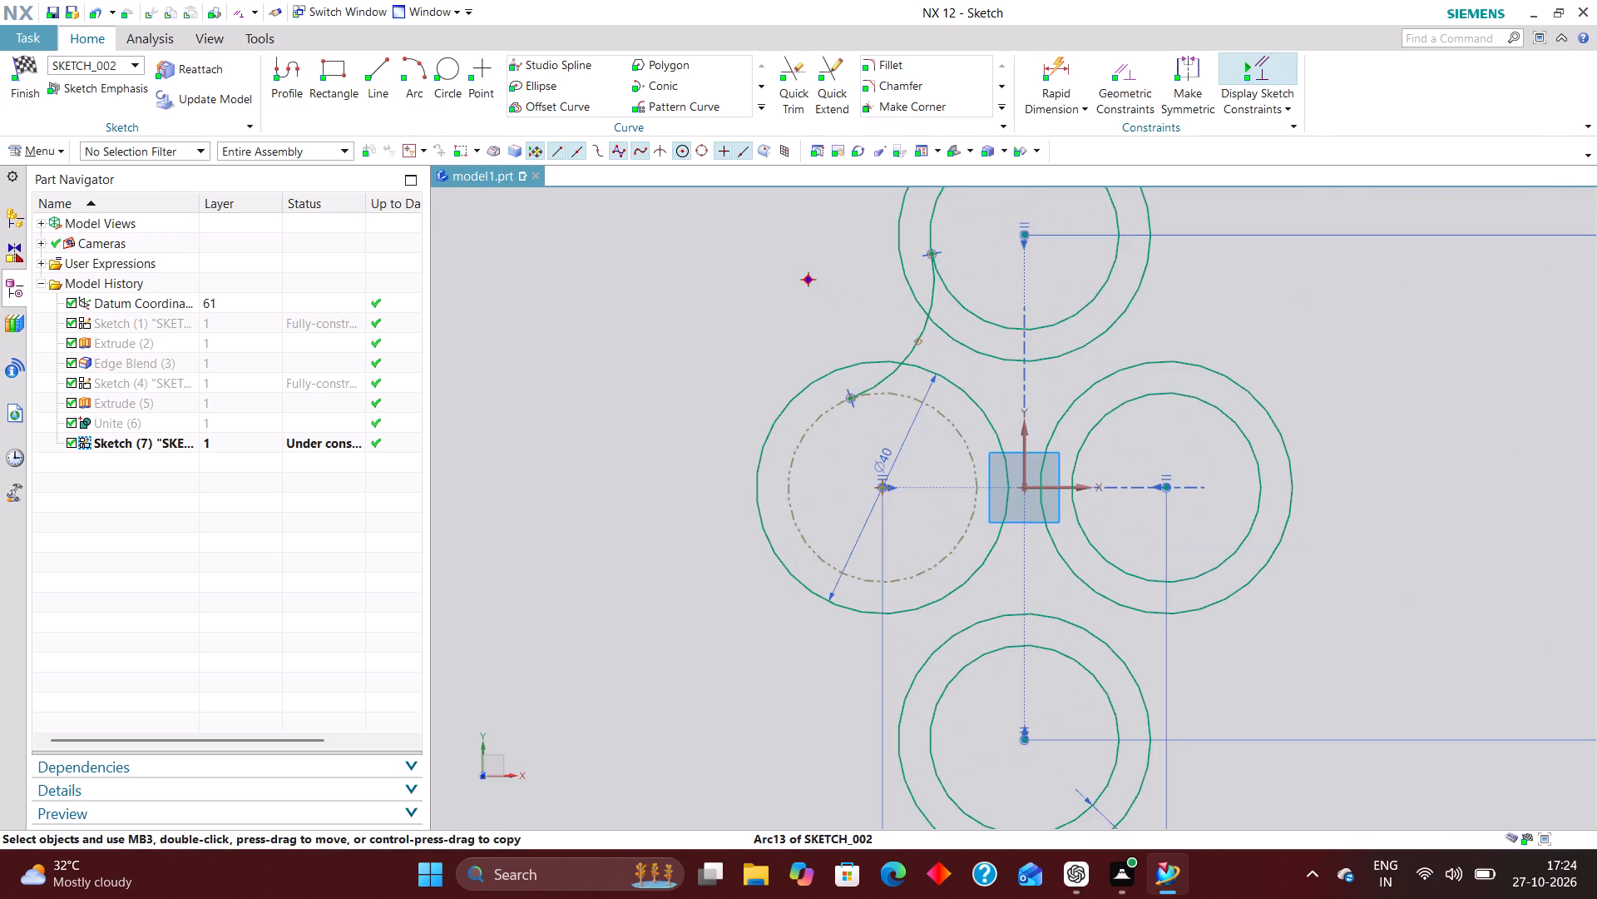
scroll(844, 347, "down", 1)
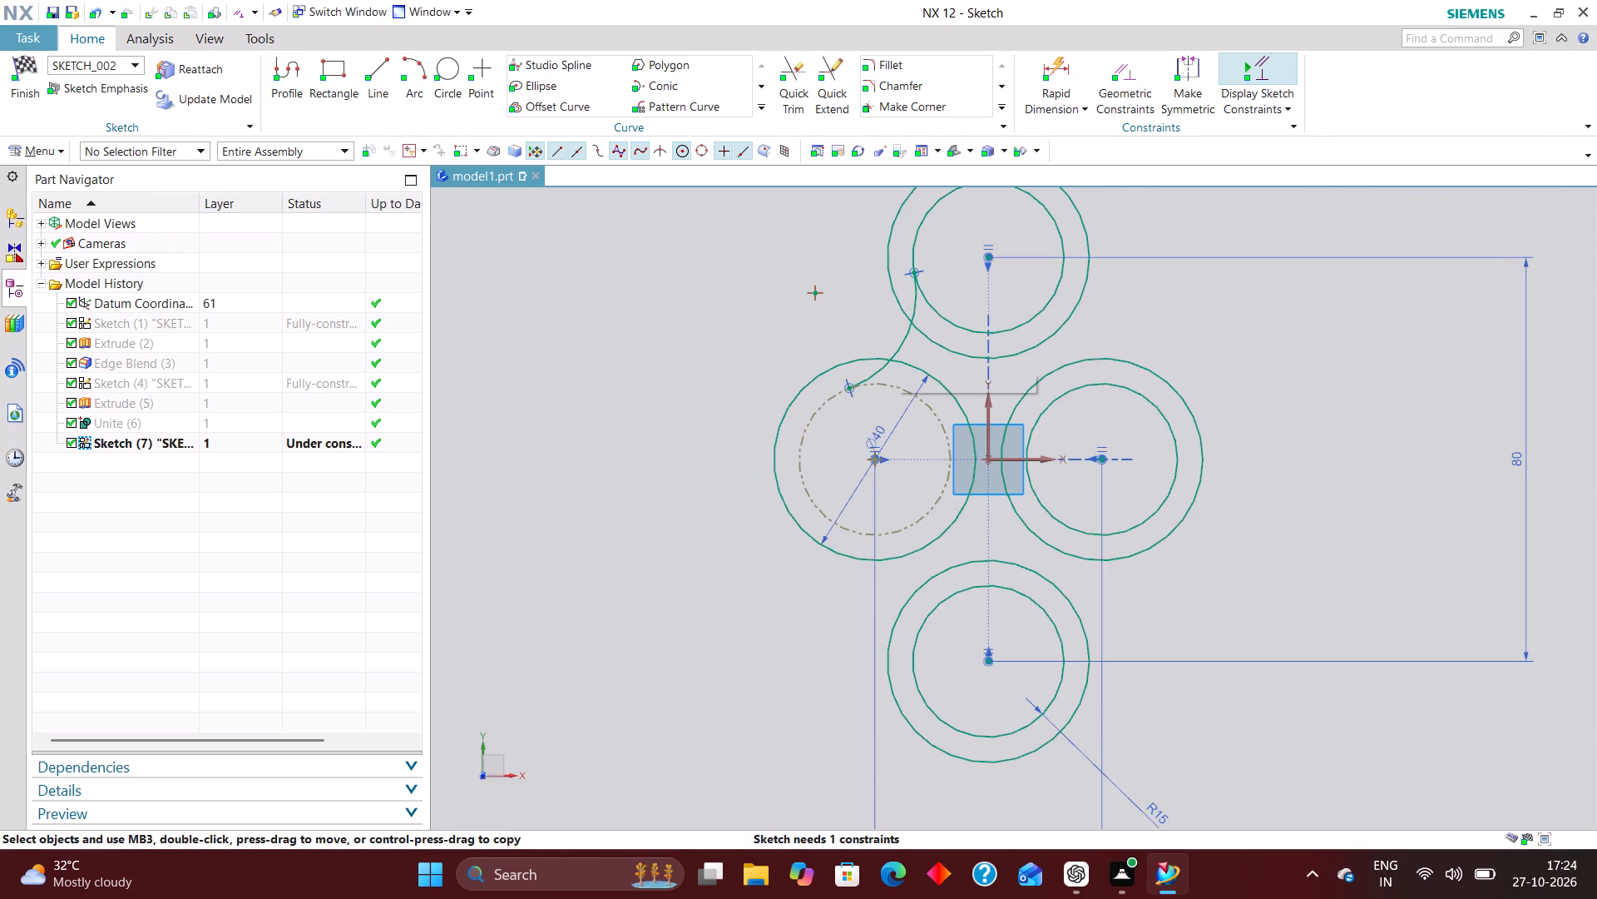
right_click_drag(1133, 390, 1162, 446)
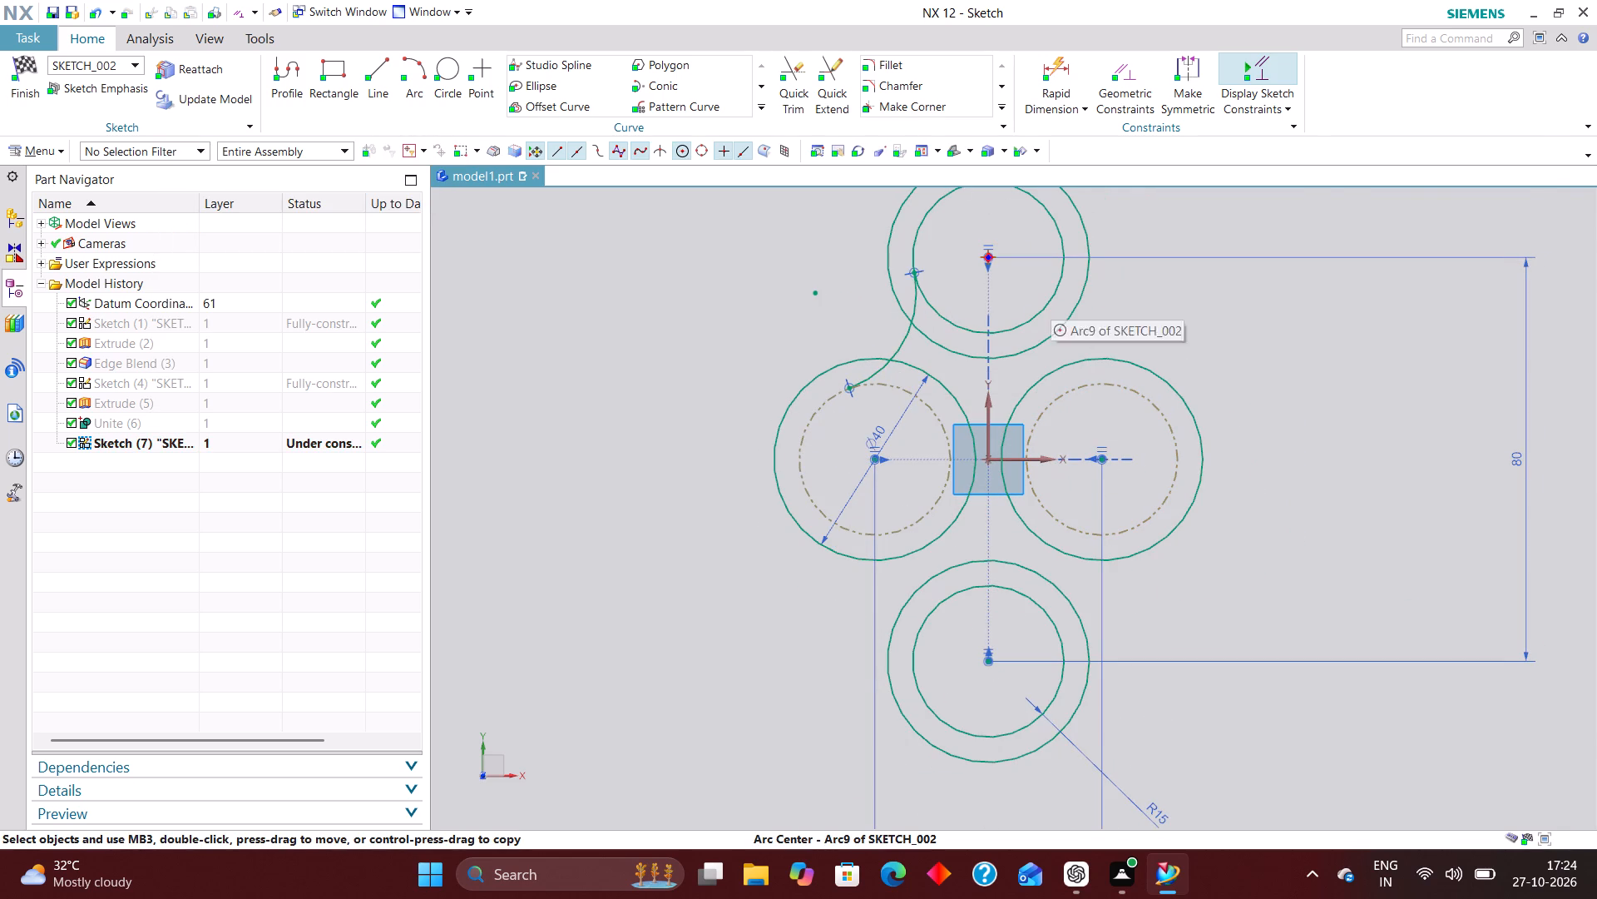
right_click_drag(1051, 297, 1077, 326)
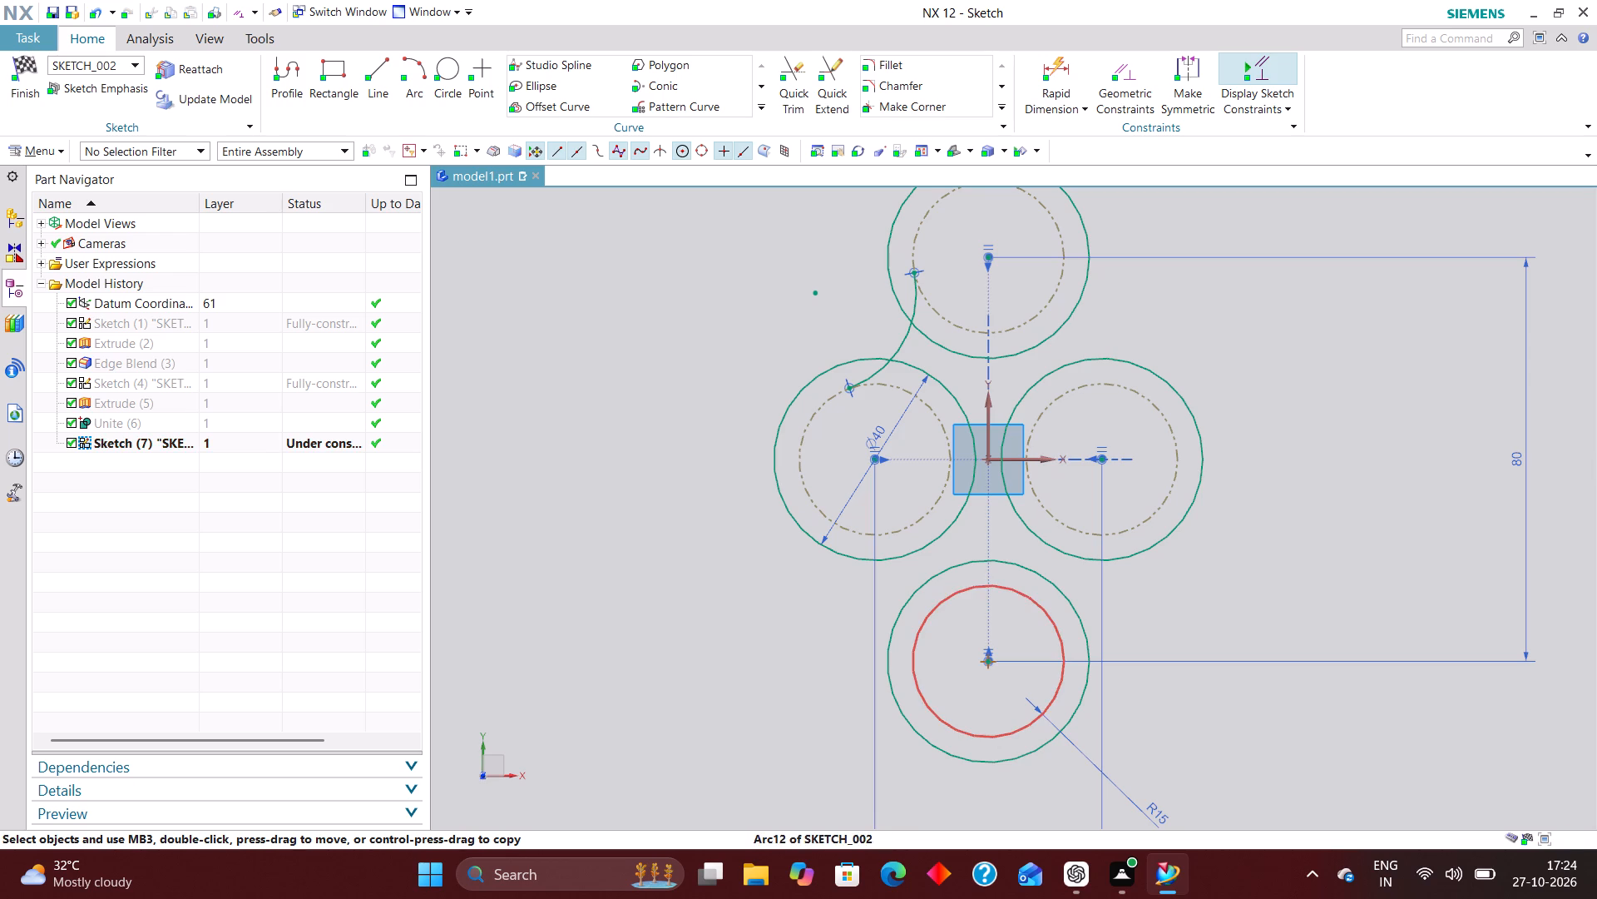
right_click_drag(1056, 623, 1072, 645)
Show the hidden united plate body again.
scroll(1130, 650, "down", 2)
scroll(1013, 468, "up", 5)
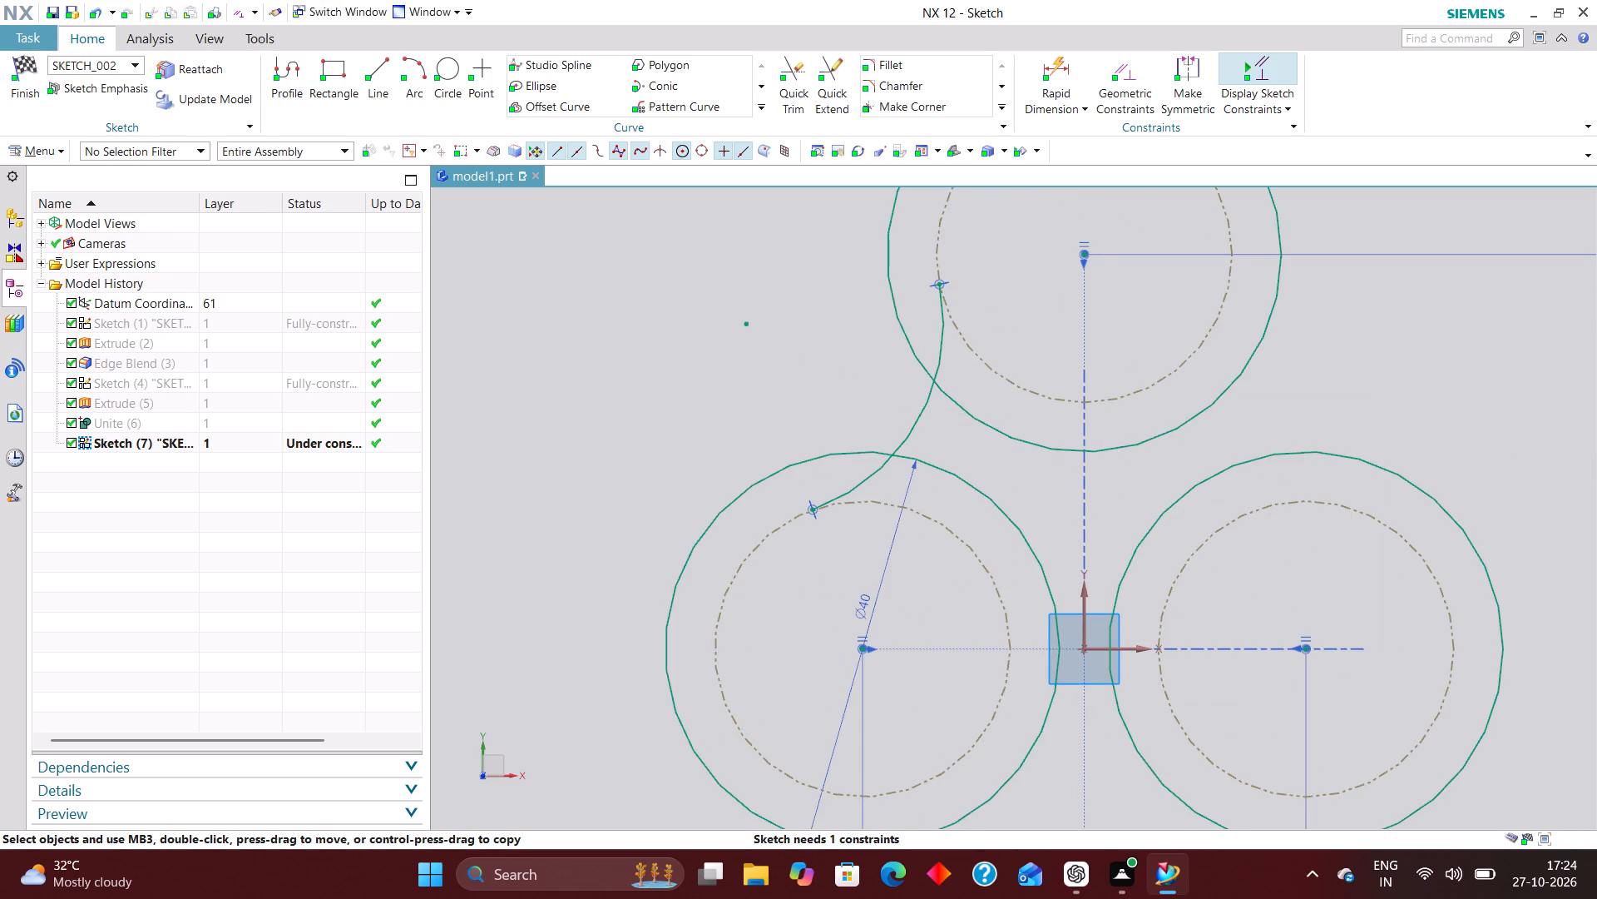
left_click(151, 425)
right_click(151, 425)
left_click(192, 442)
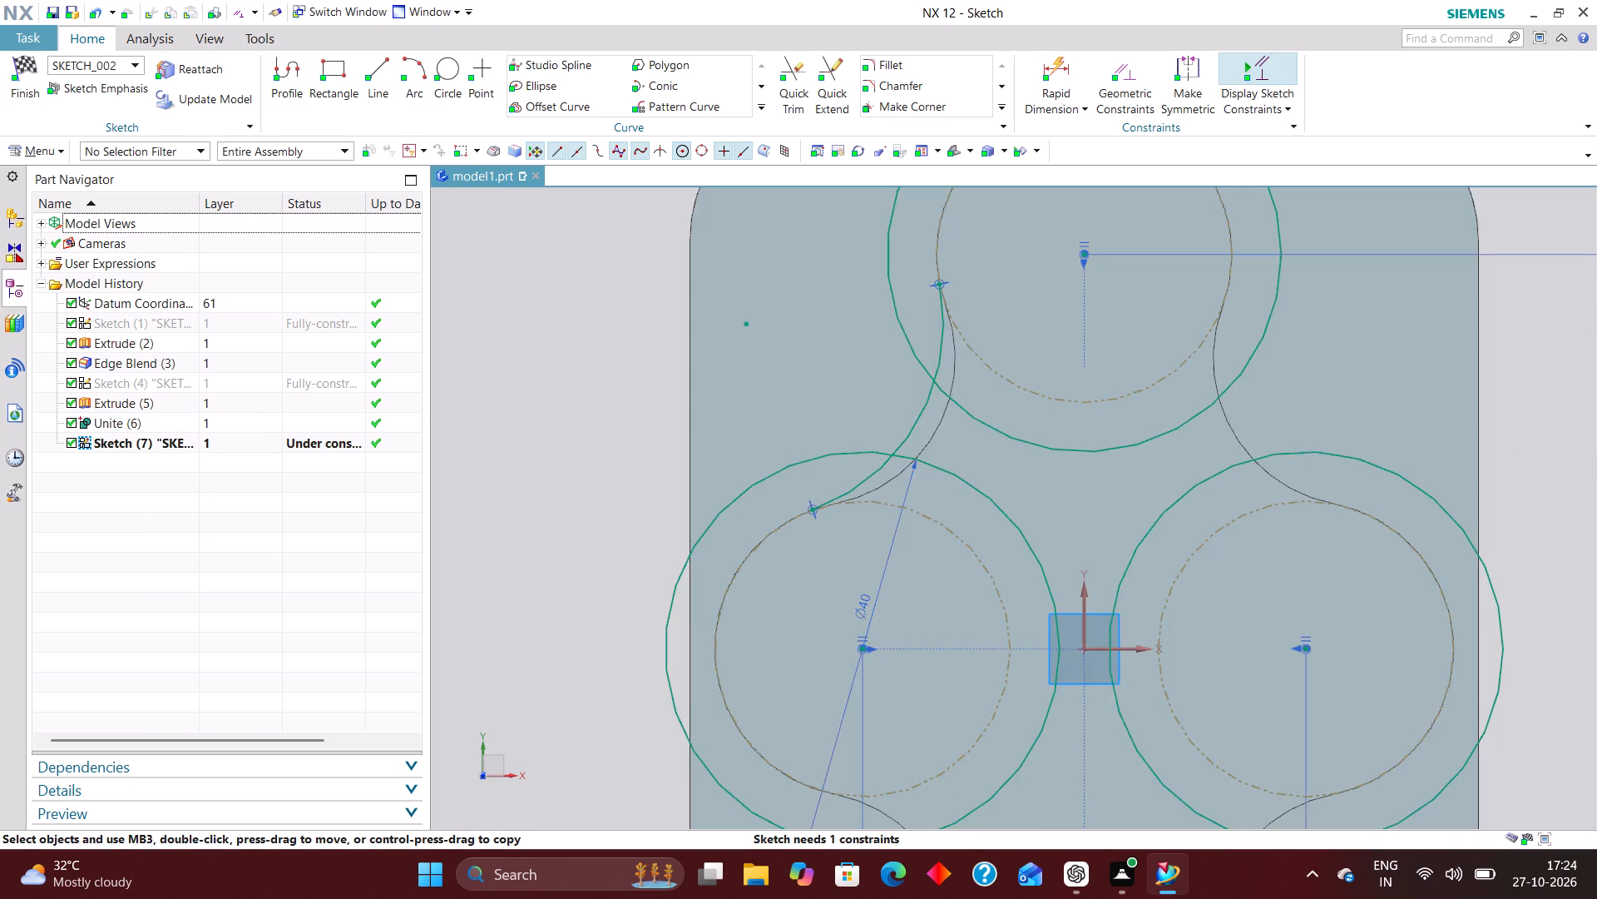
Delete the fillet arc between the left and upper circles.
scroll(570, 479, "down", 3)
scroll(734, 471, "up", 3)
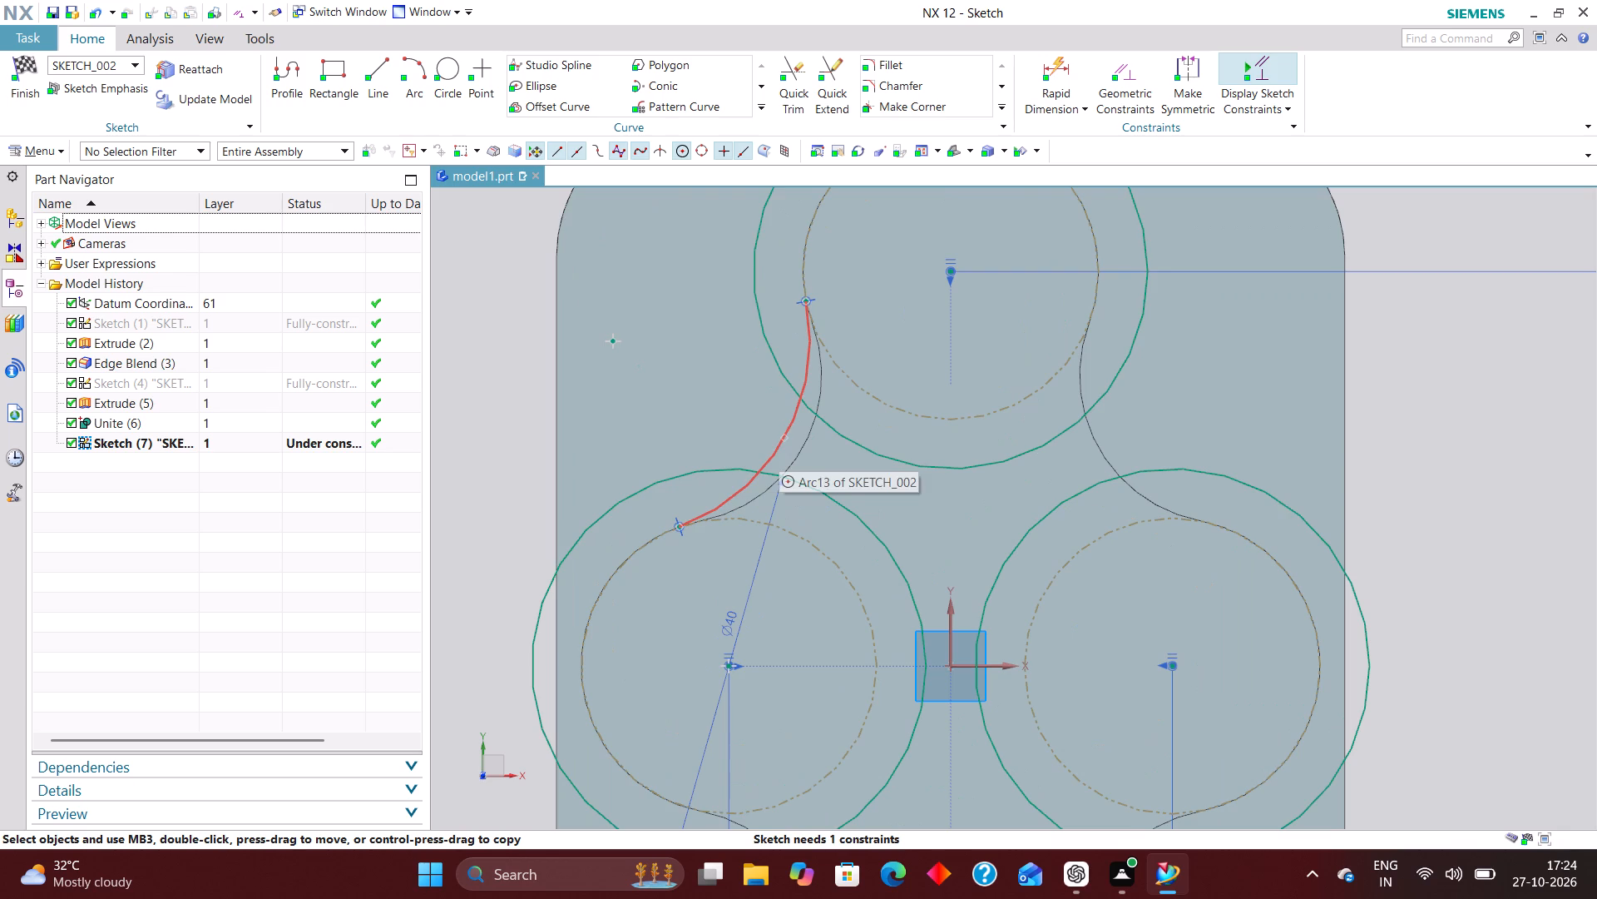
right_click_drag(779, 449, 691, 451)
Convert the left inner reference circle back to an active sketch curve.
scroll(681, 427, "down", 4)
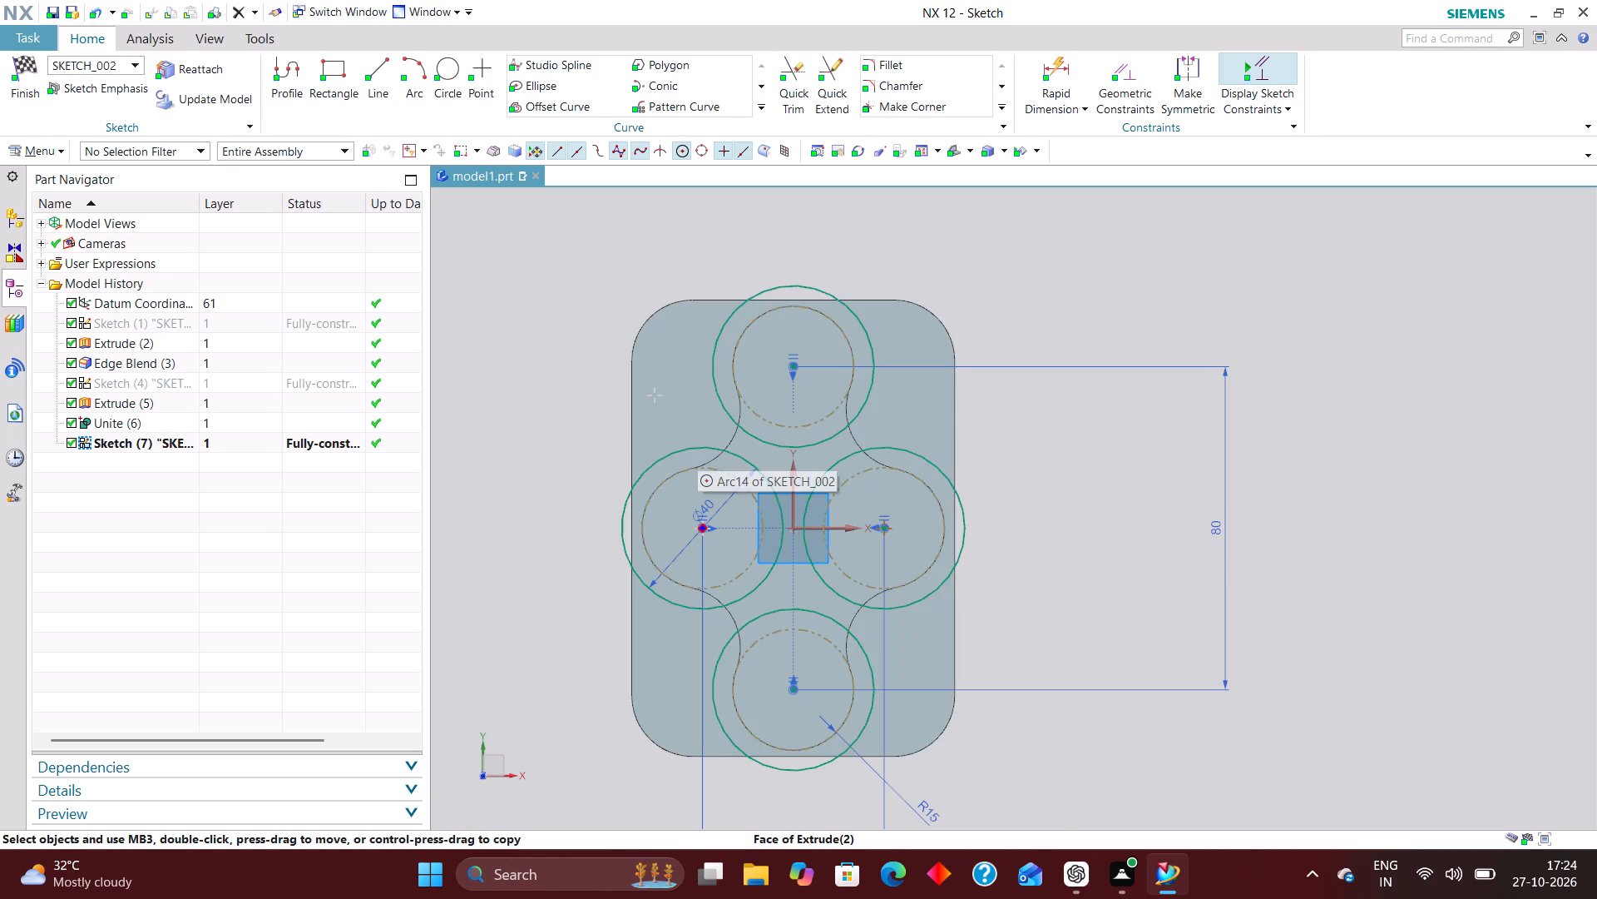
scroll(750, 513, "up", 4)
right_click_drag(754, 488, 864, 627)
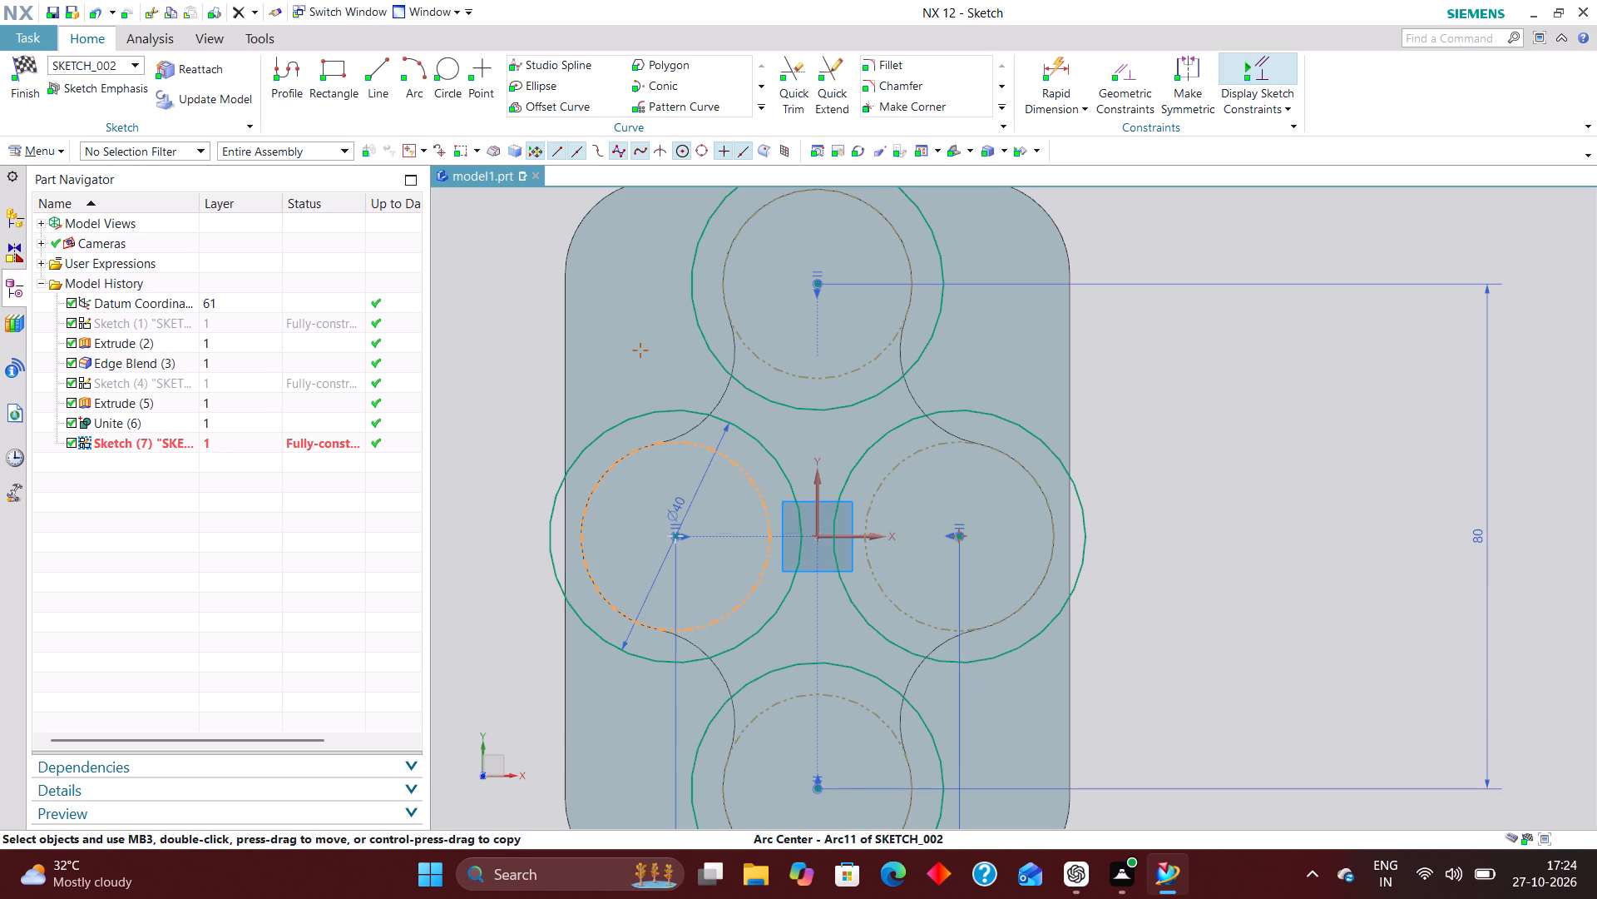
Hide the solid plate body so that only the sketch curves are displayed.
right_click(901, 454)
left_click(986, 311)
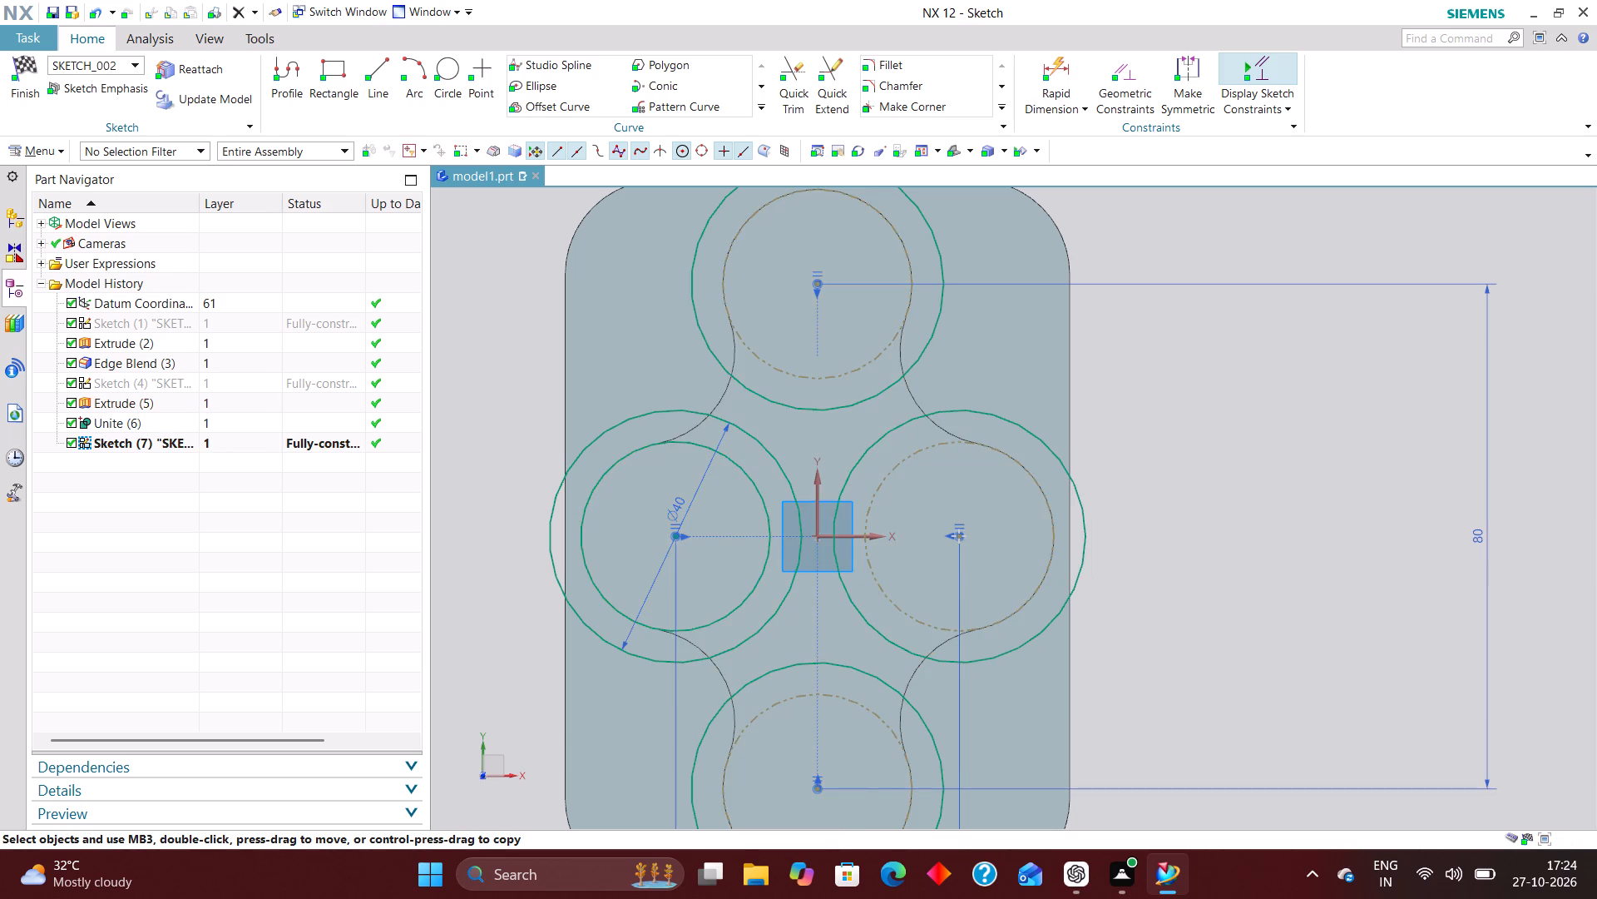
right_click(918, 447)
right_click_drag(959, 290, 975, 362)
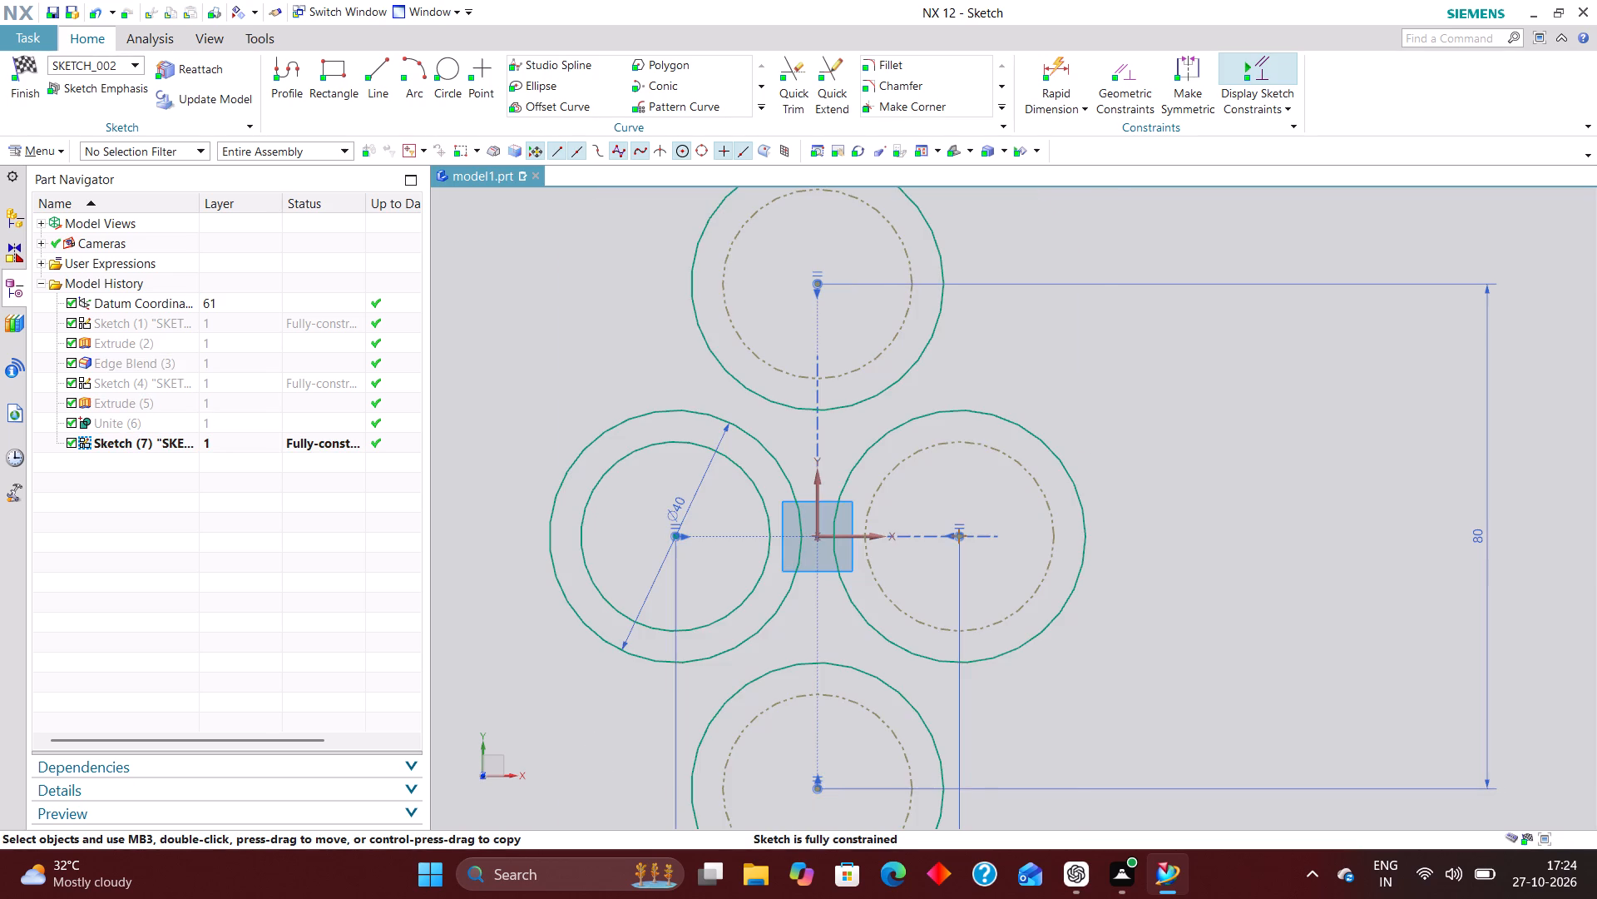
Convert the right, upper and lower inner reference circles back to active sketch curves.
right_click_drag(950, 440, 1300, 686)
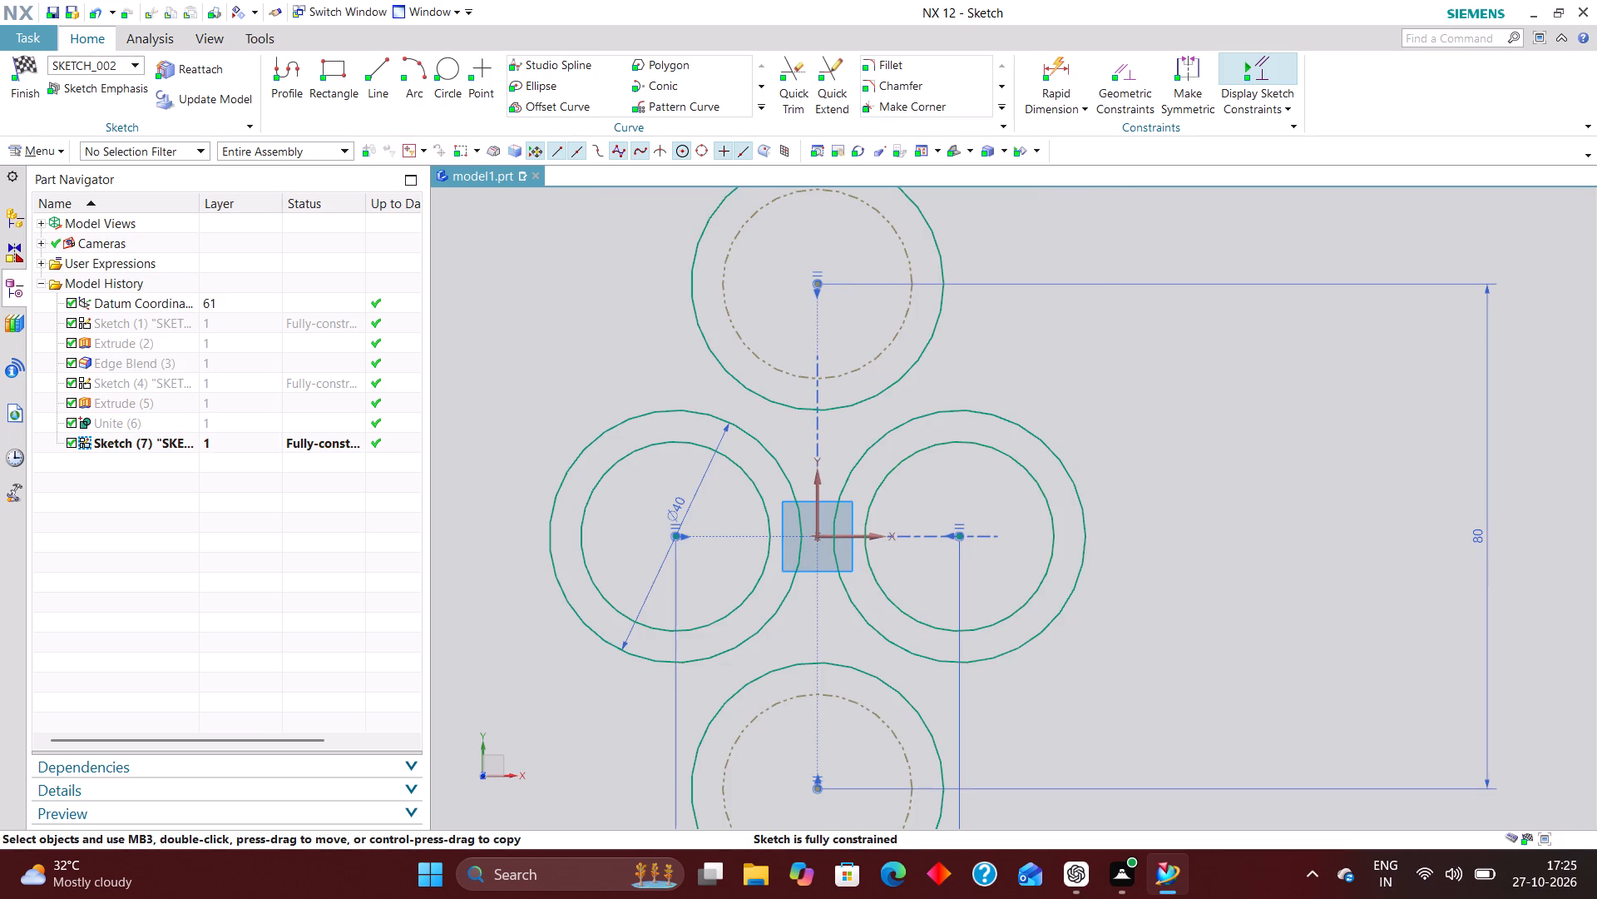
right_click_drag(887, 345, 936, 439)
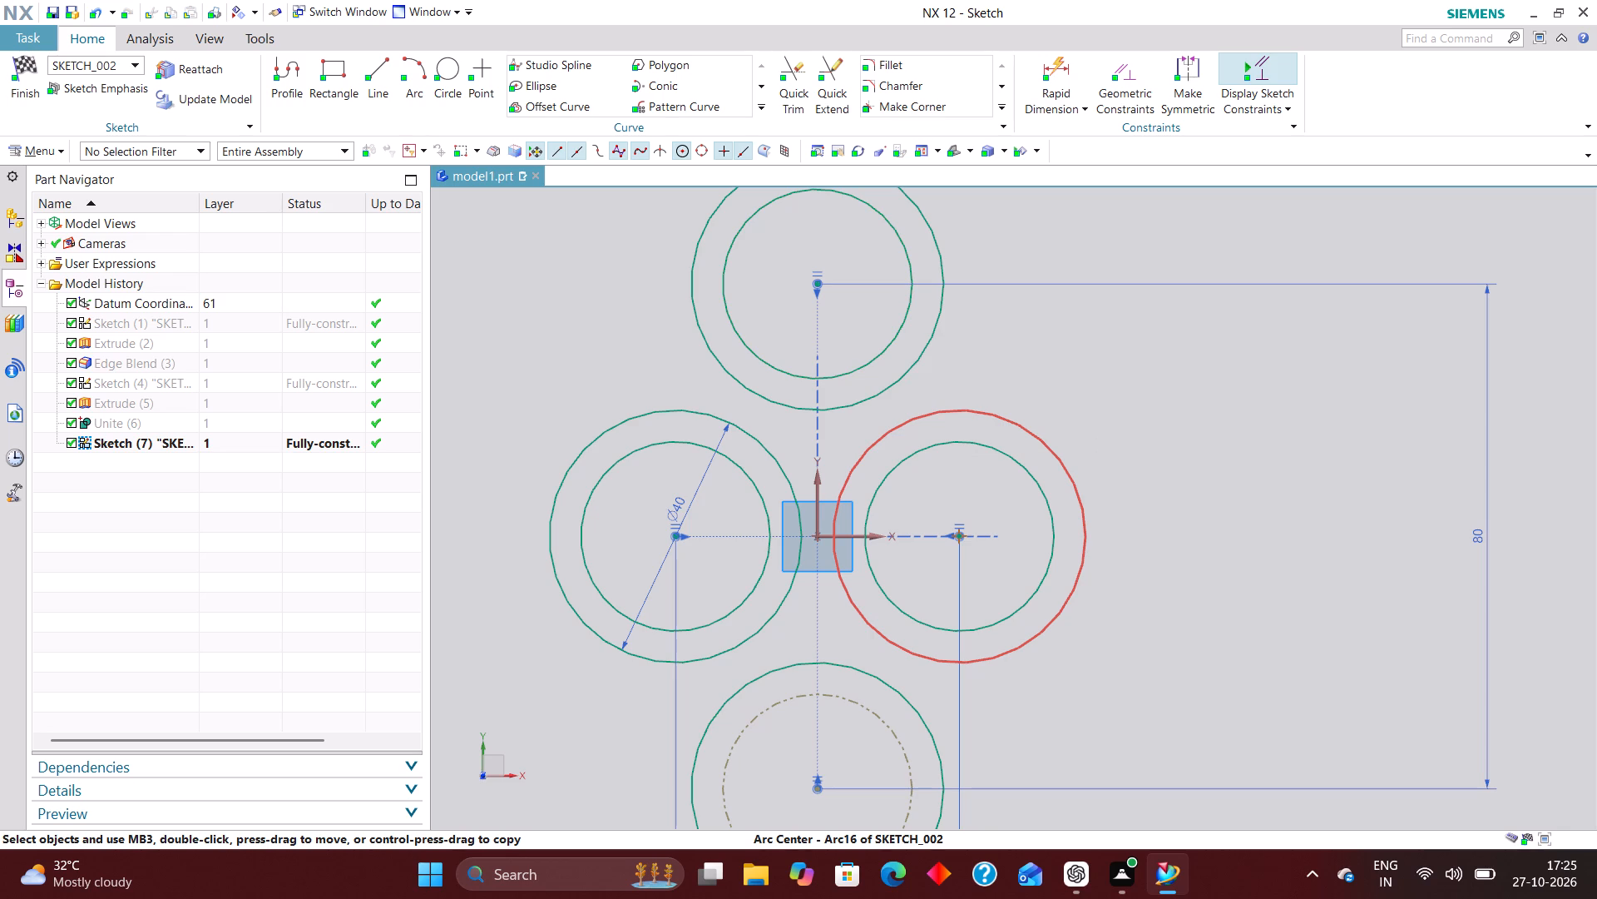
scroll(986, 311, "down", 3)
scroll(967, 556, "up", 4)
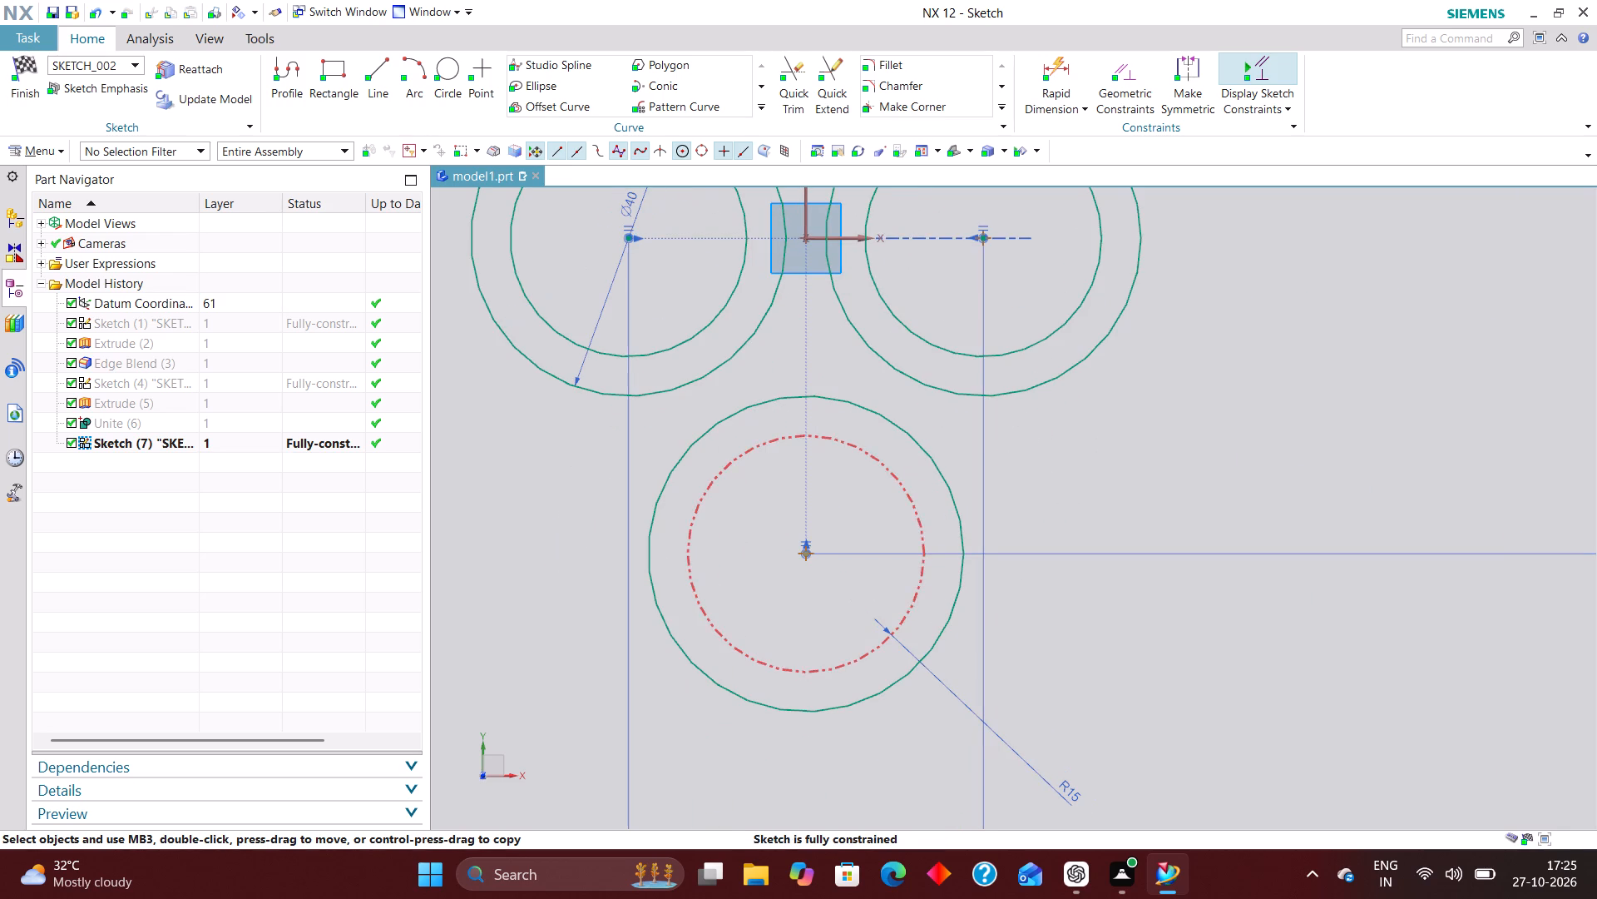
right_click_drag(911, 495, 988, 628)
Quick Trim away the larger outer circles at all four positions, keeping only the inner circles.
scroll(1001, 642, "down", 3)
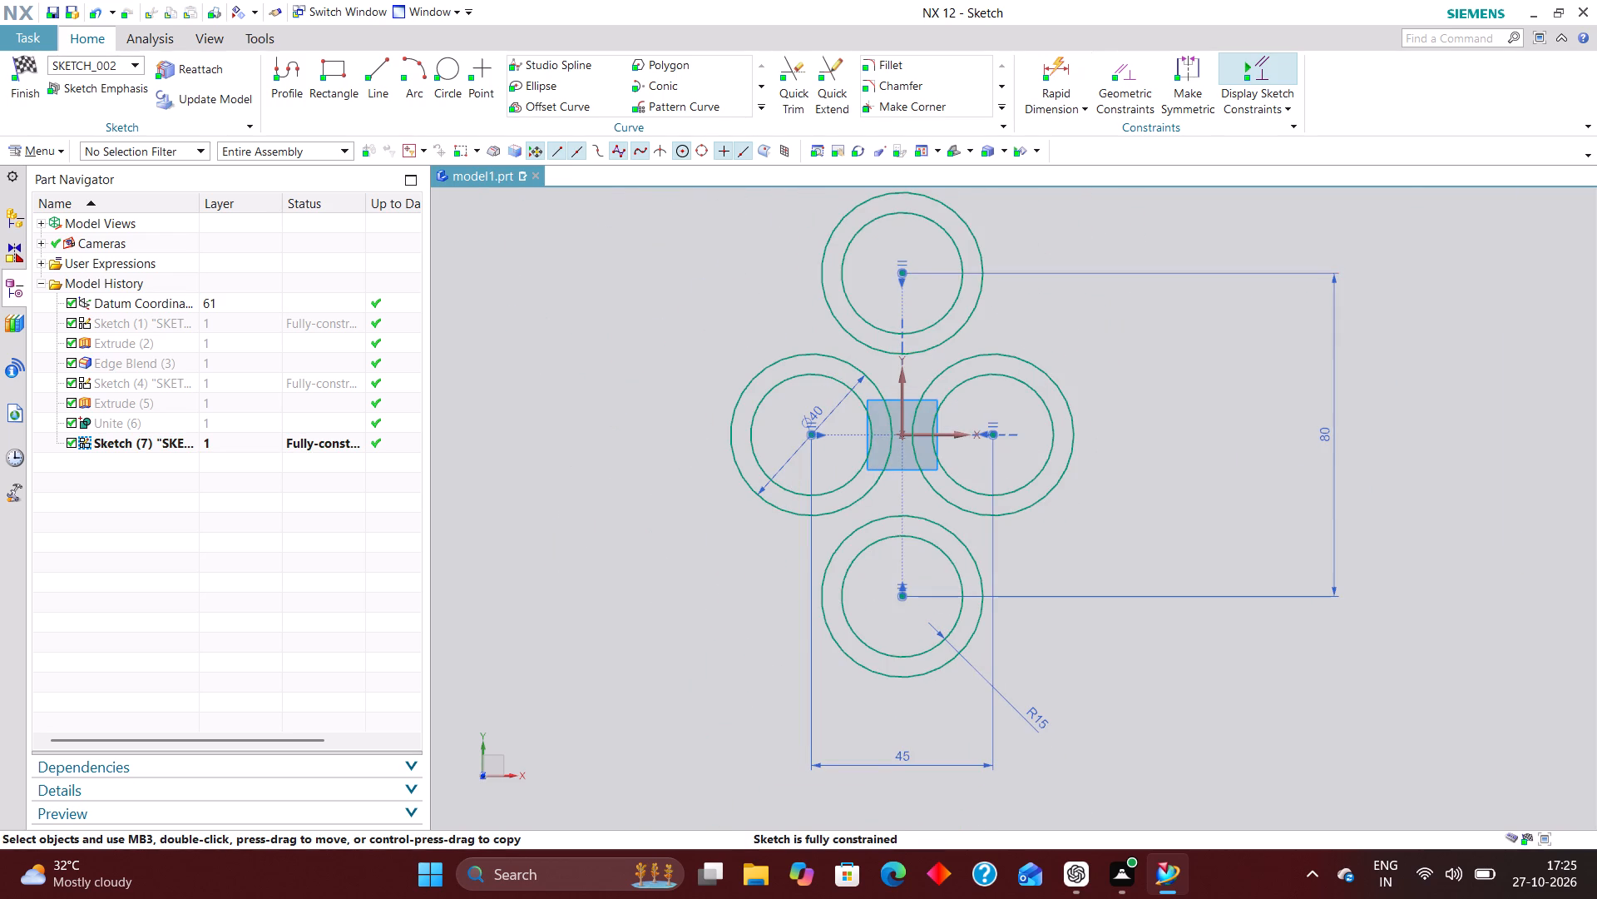
left_click(798, 70)
left_click(966, 224)
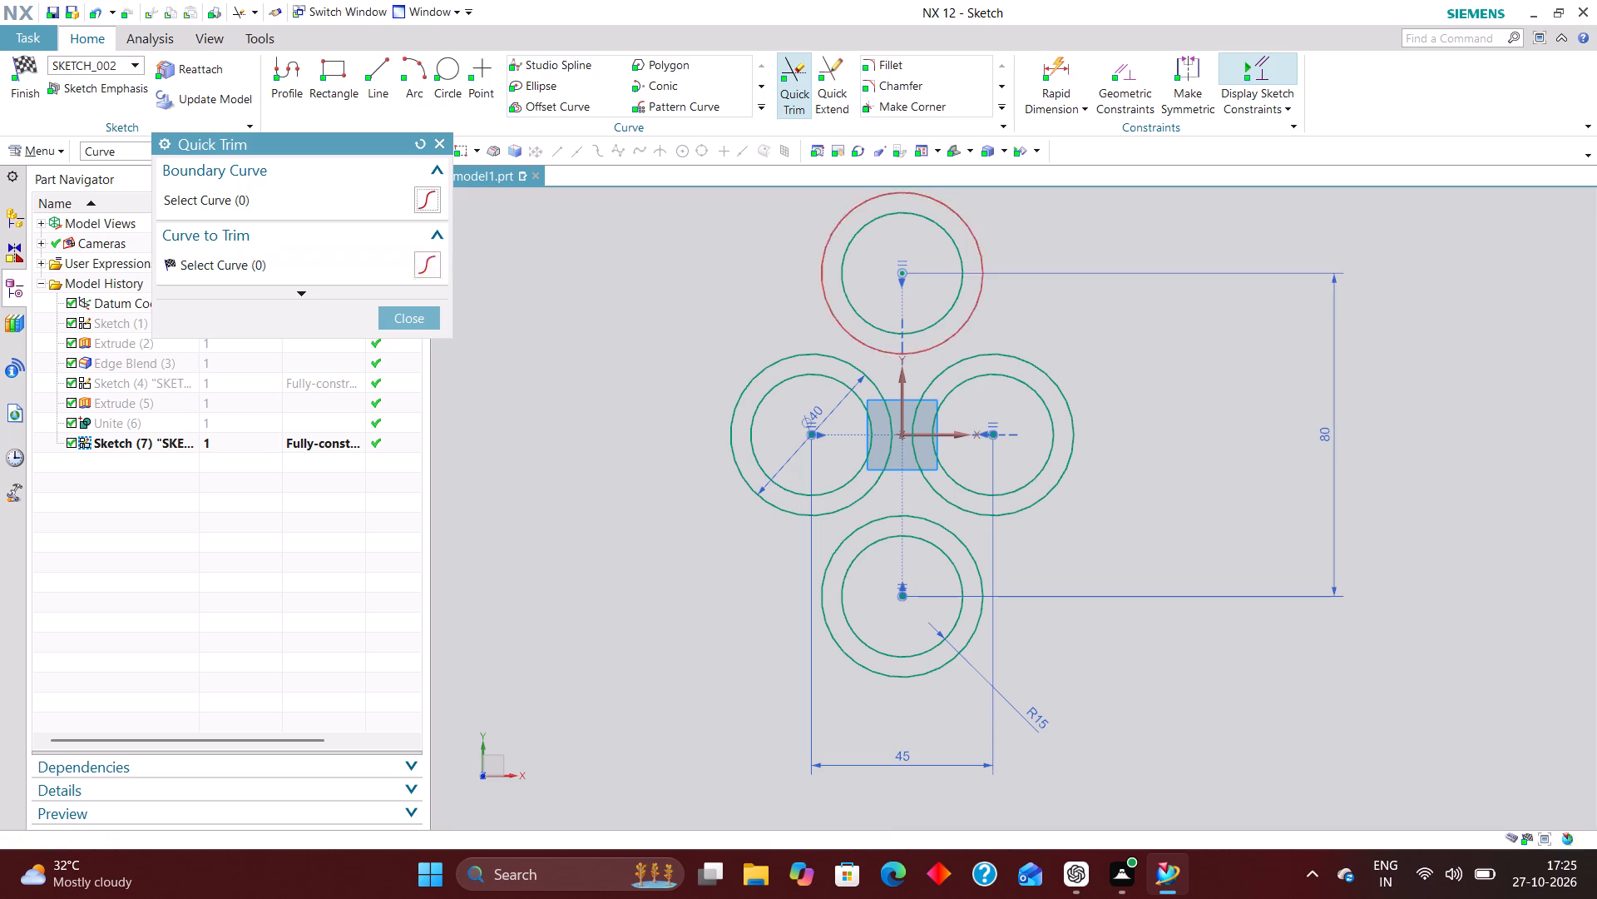
left_click(1060, 384)
left_click(970, 568)
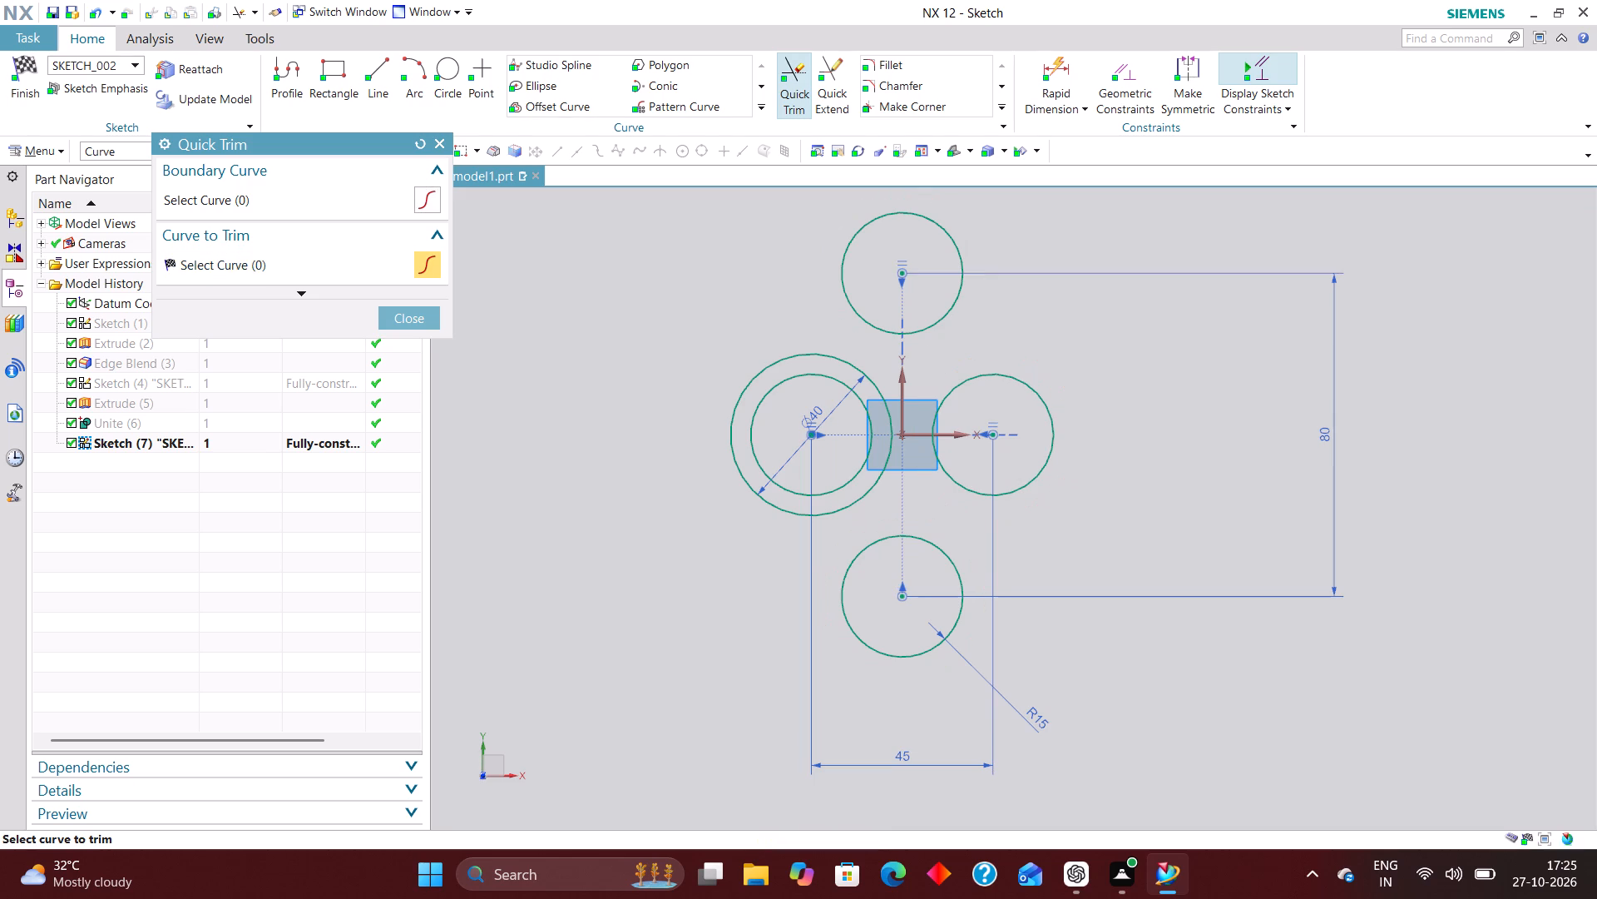
left_click(870, 498)
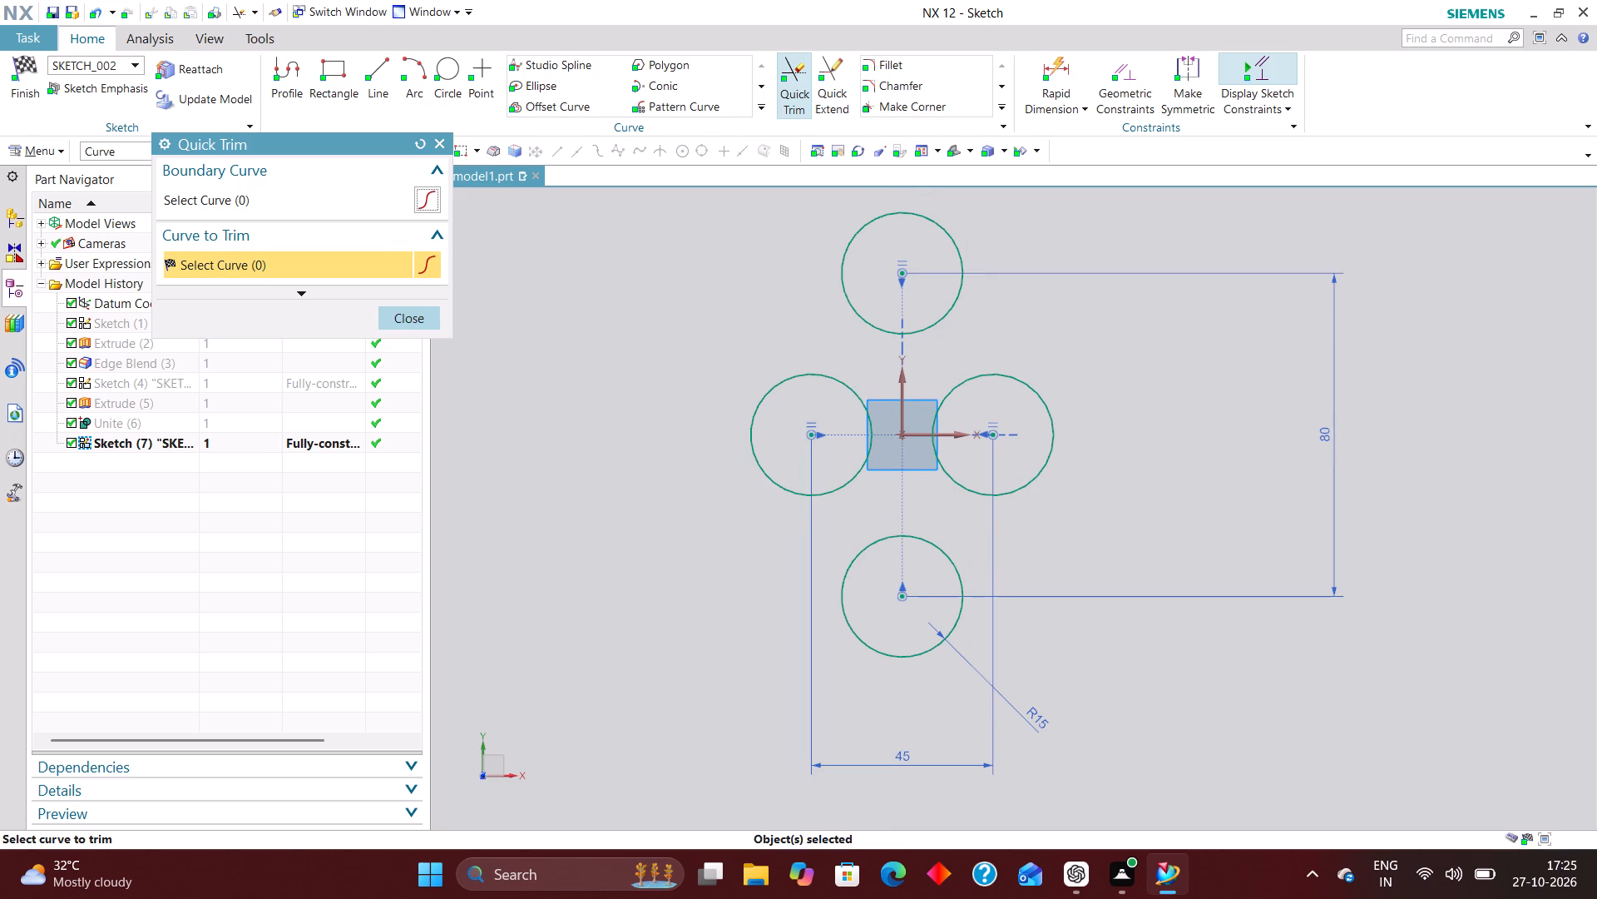
left_click(416, 315)
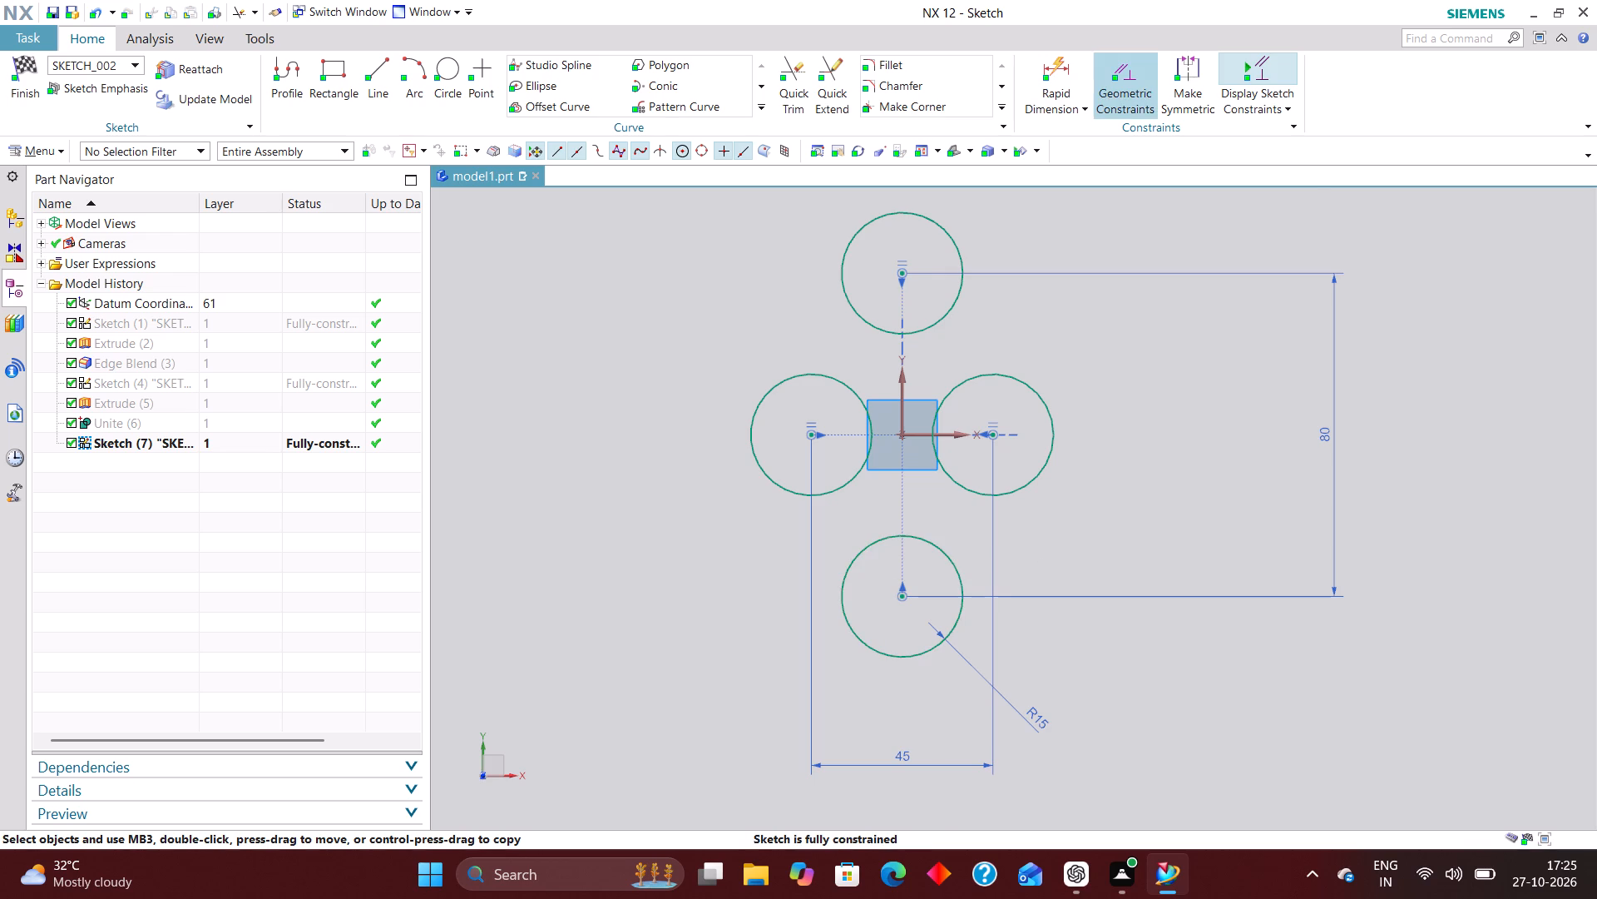
Add 20 mm radius fillets joining the upper circle to the left circle and to the right circle.
left_click(899, 66)
left_click(843, 383)
left_click(868, 320)
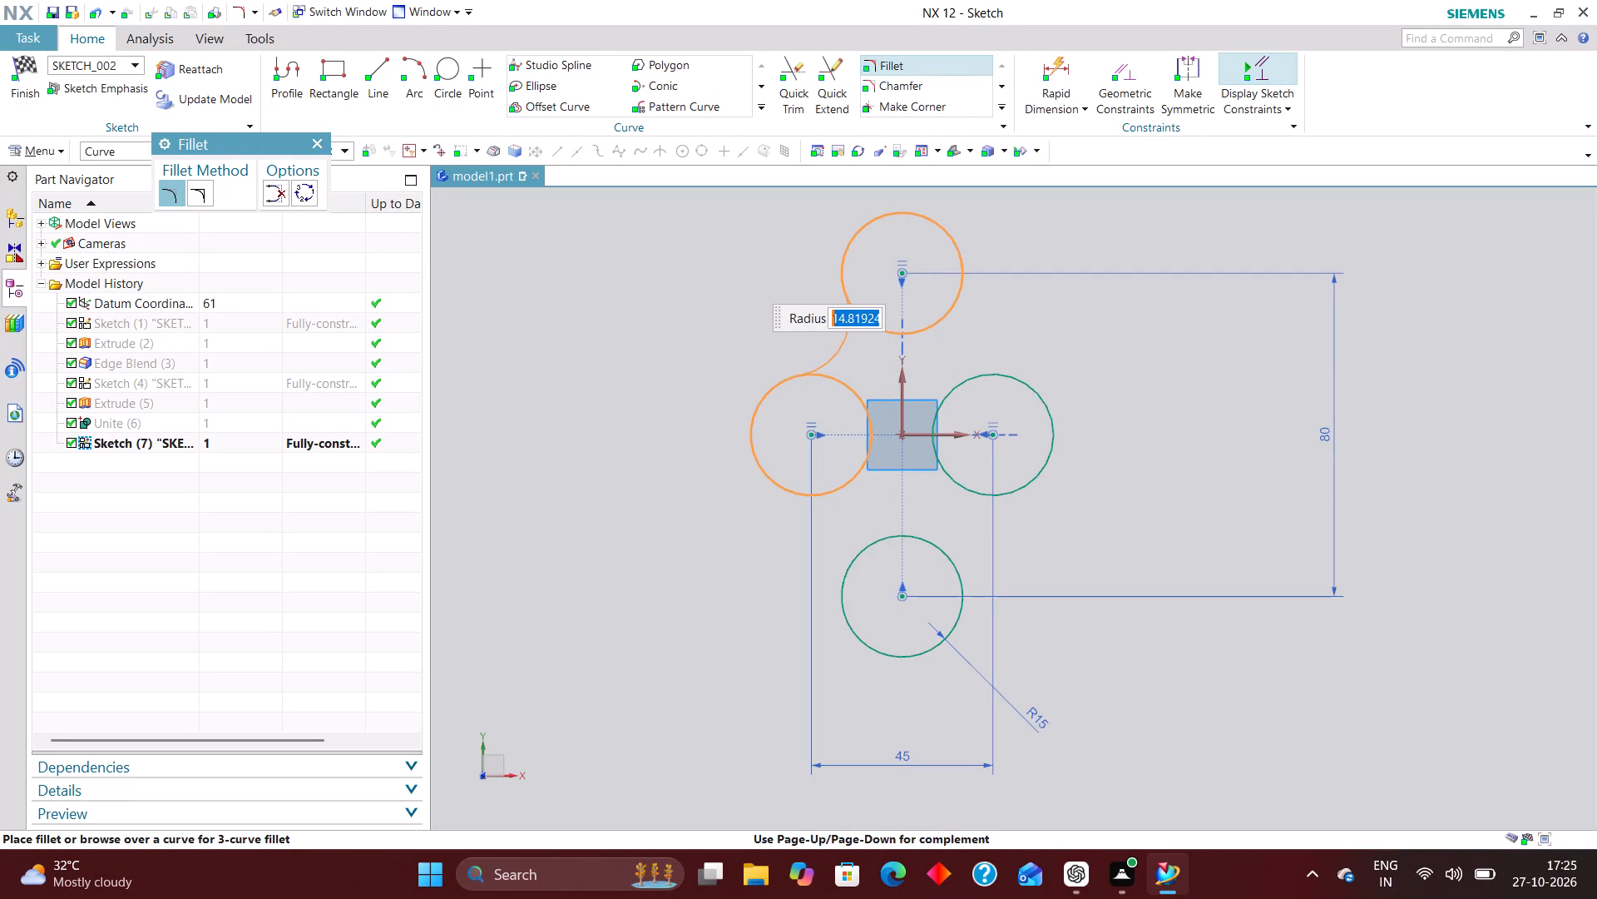
type("20")
key("Return")
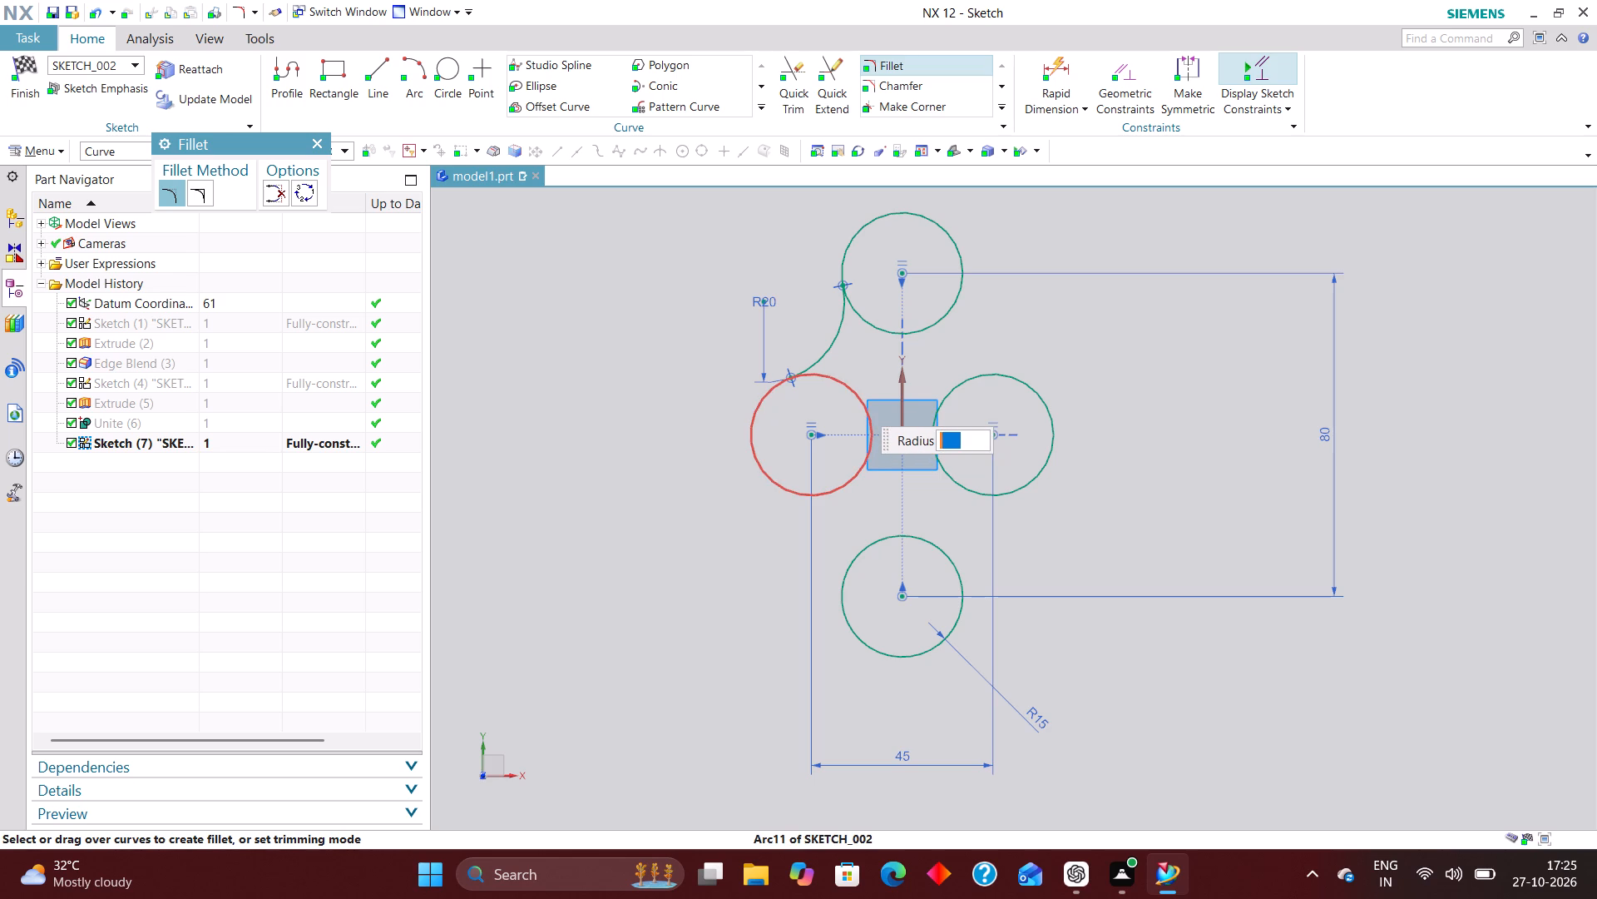
left_click(951, 308)
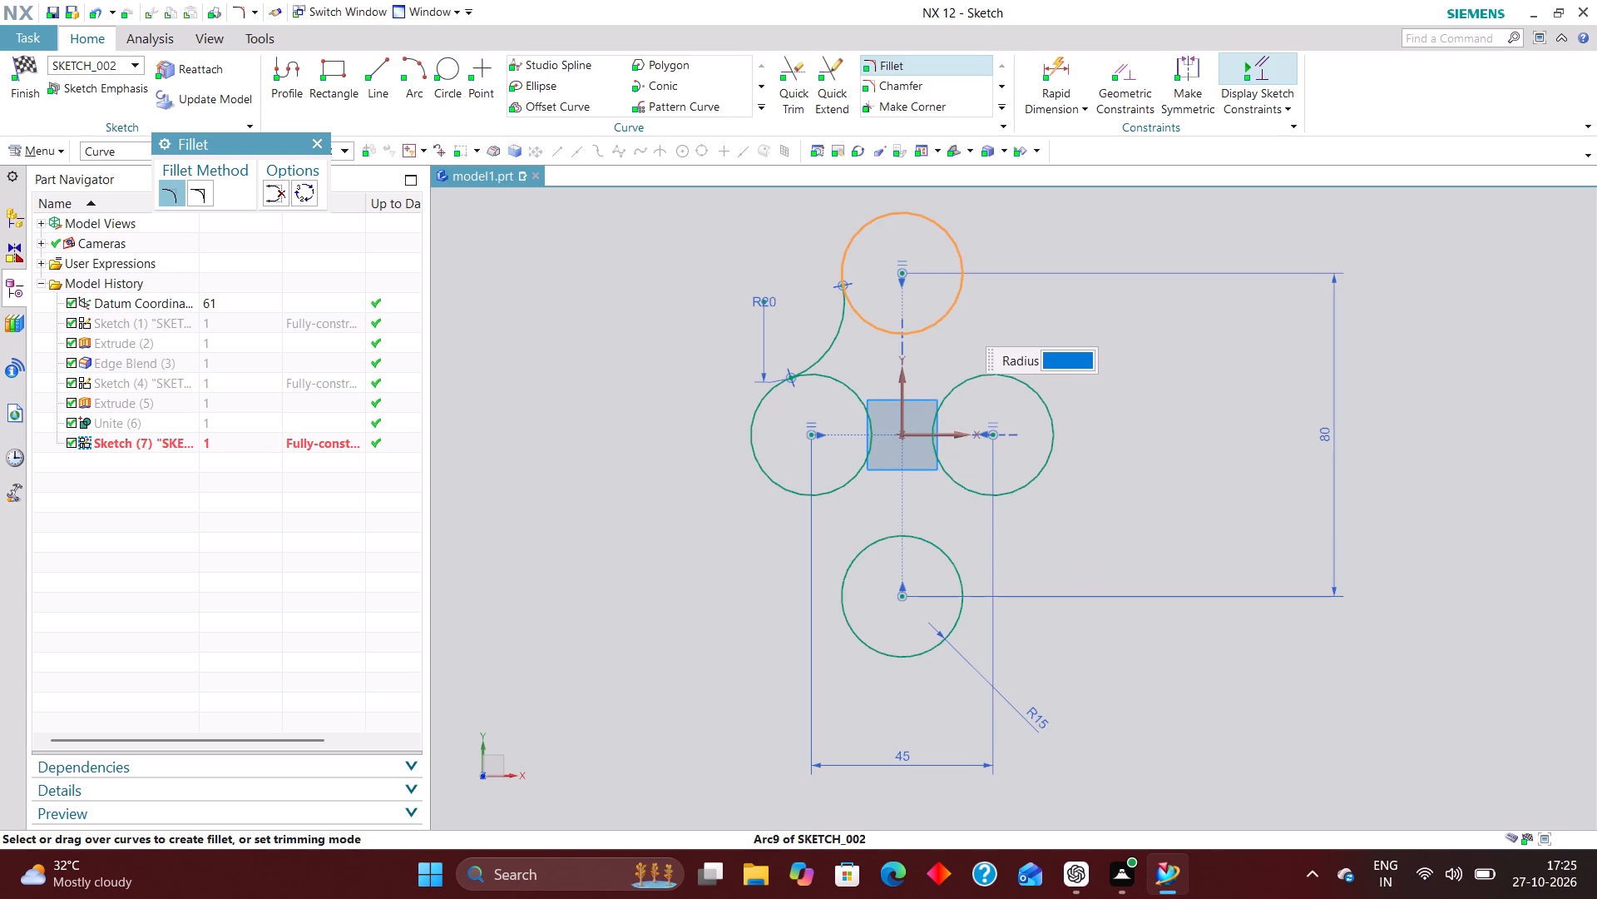
left_click(990, 375)
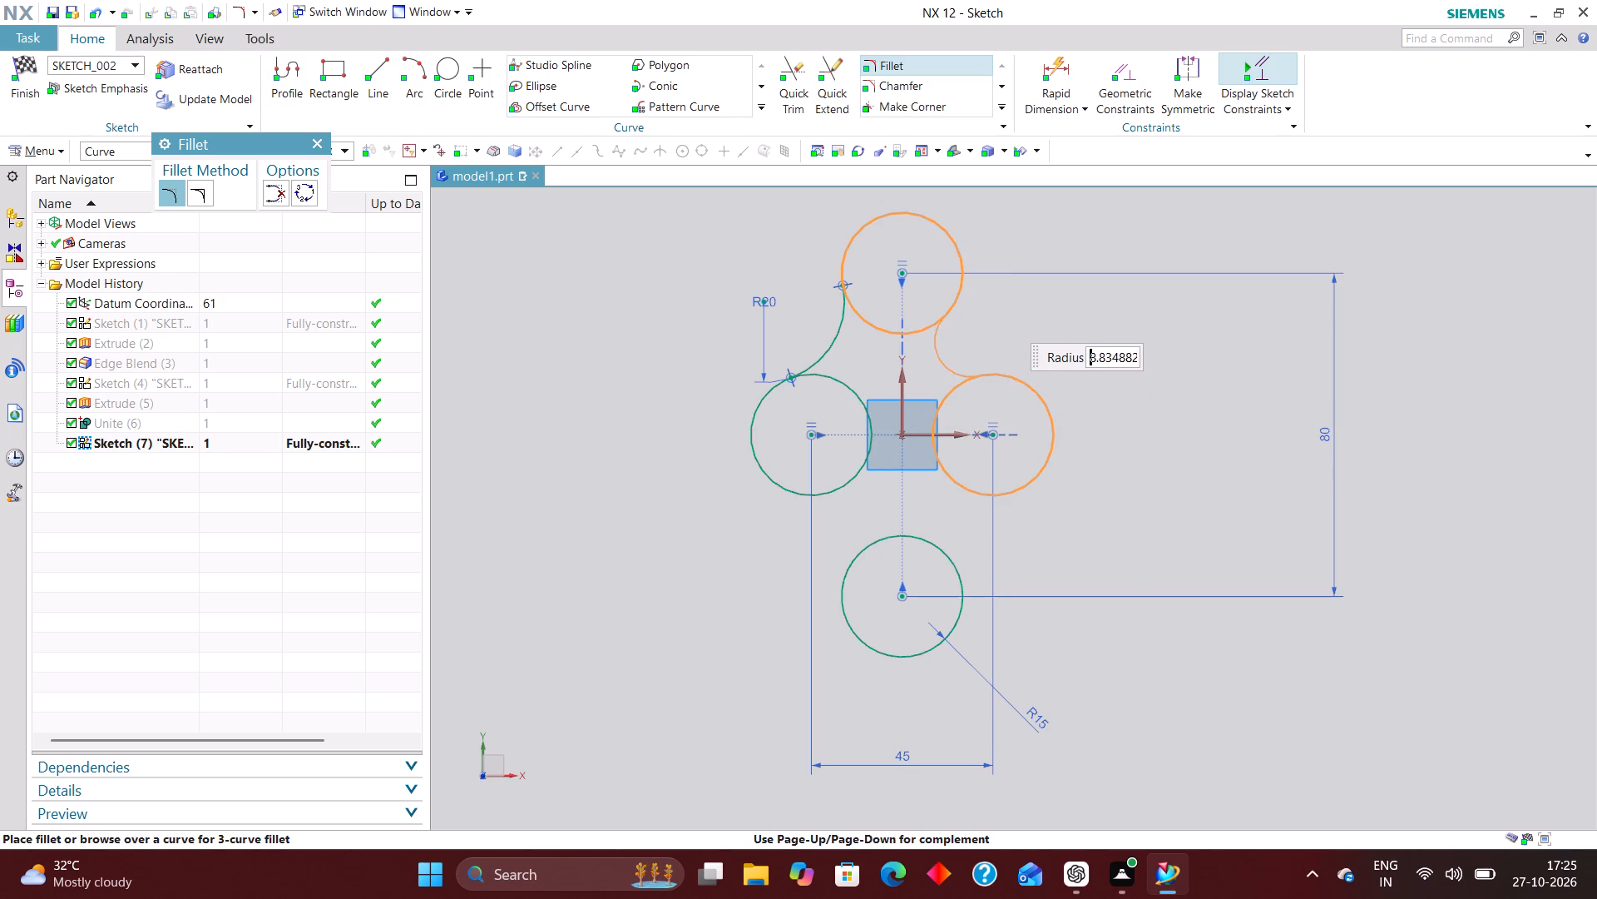
type("20")
key("Return")
Place freehand fillets joining the lower circle to the right and left circles, using the complementary arc so each curves inward.
left_click(953, 565)
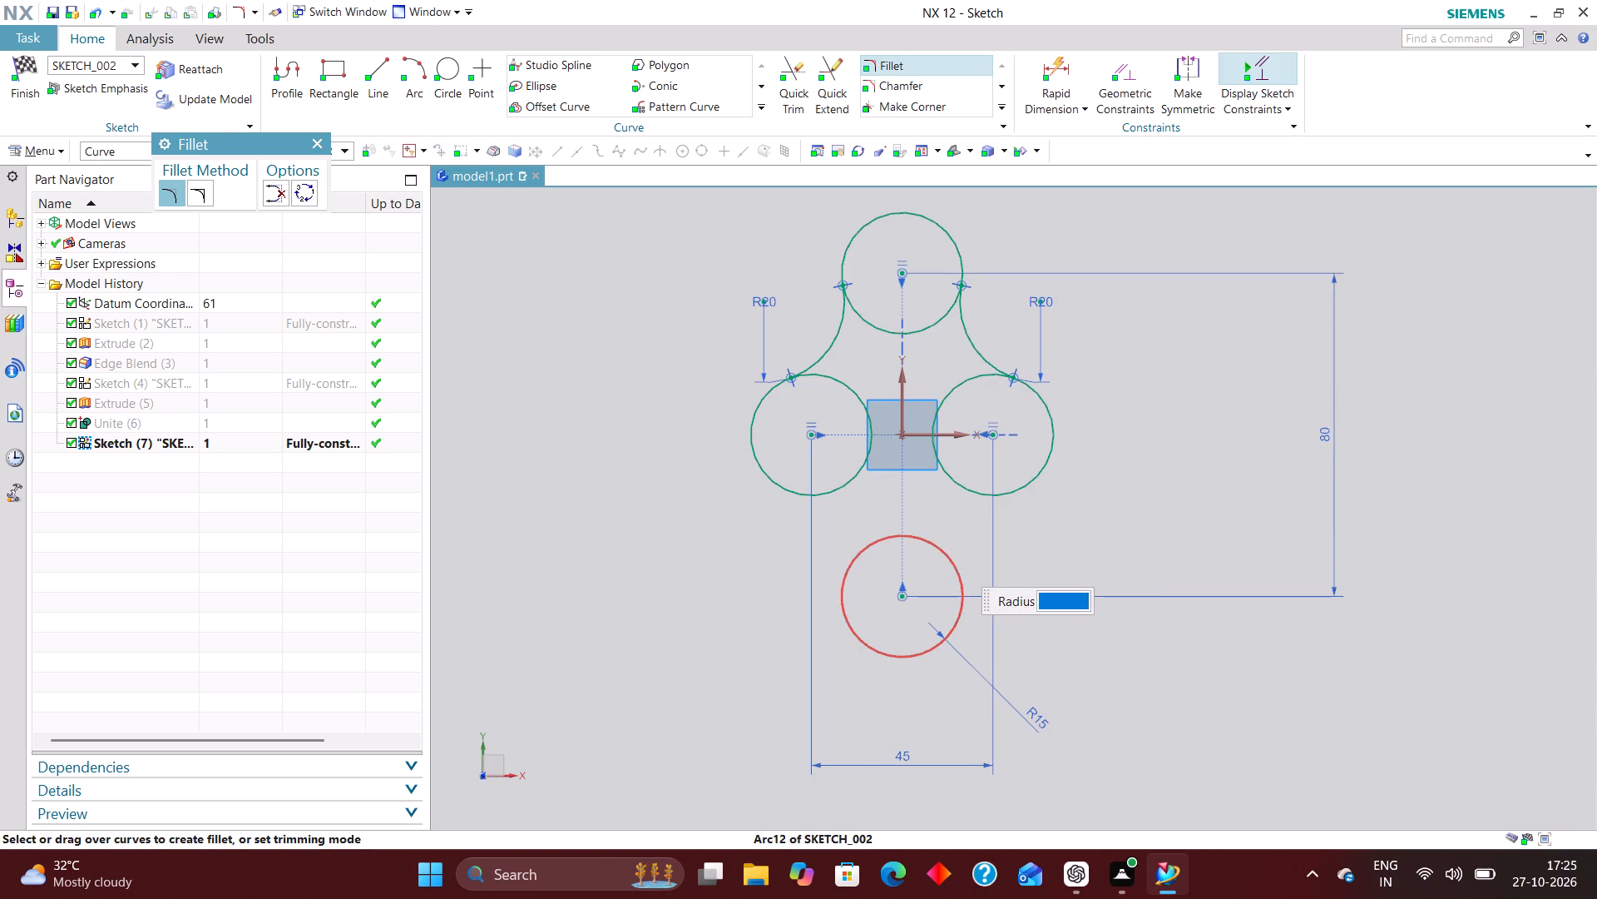
left_click(974, 491)
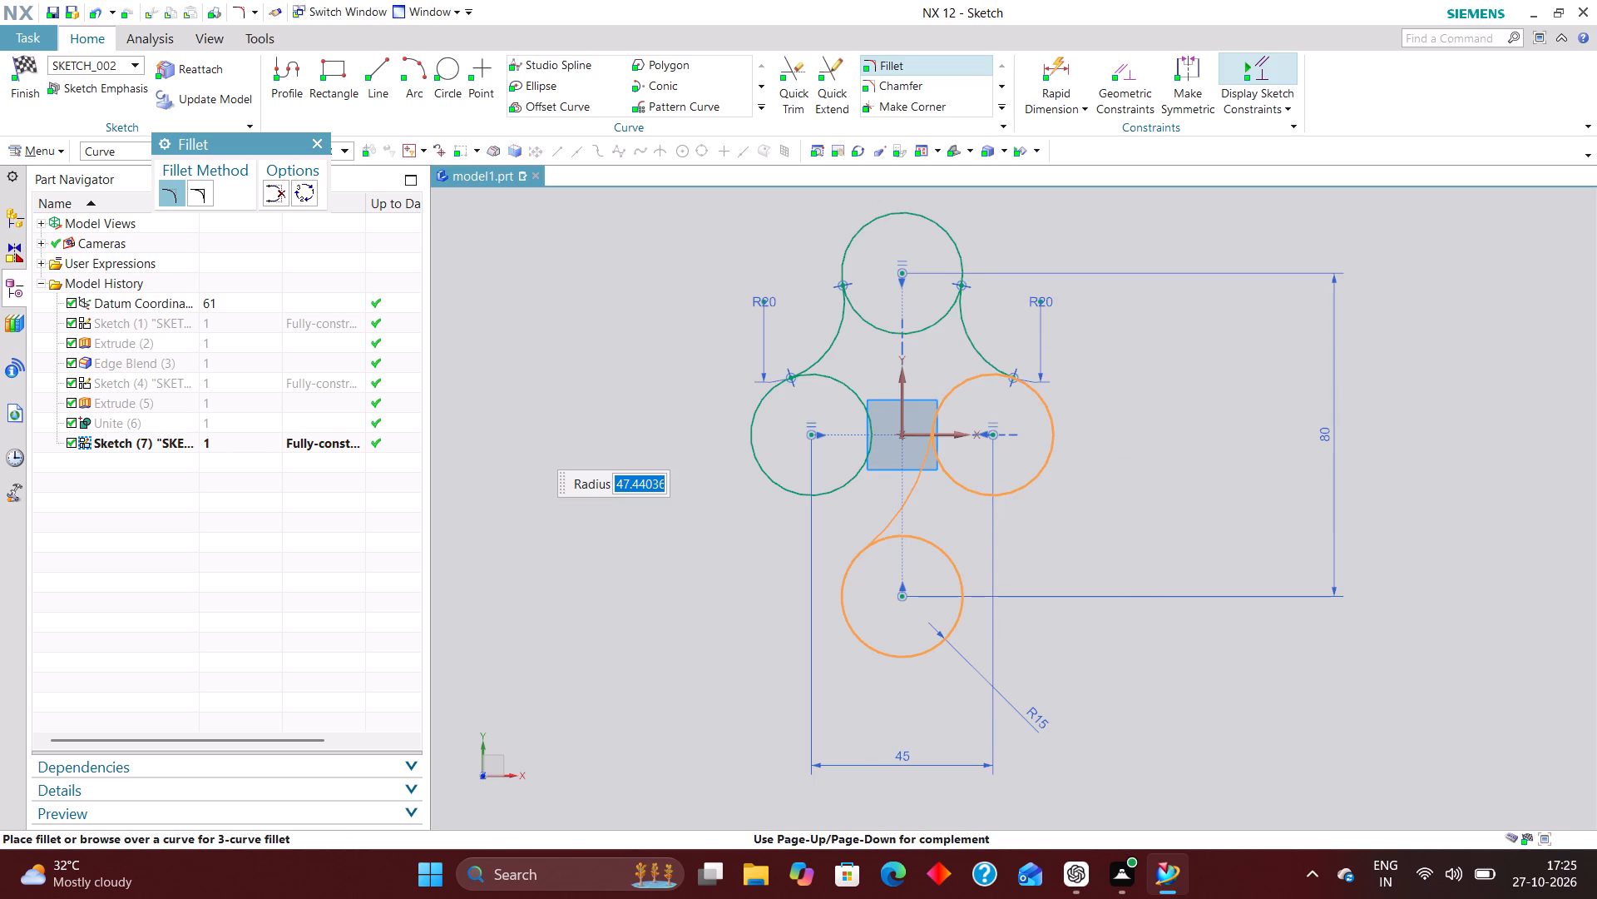
left_click(304, 189)
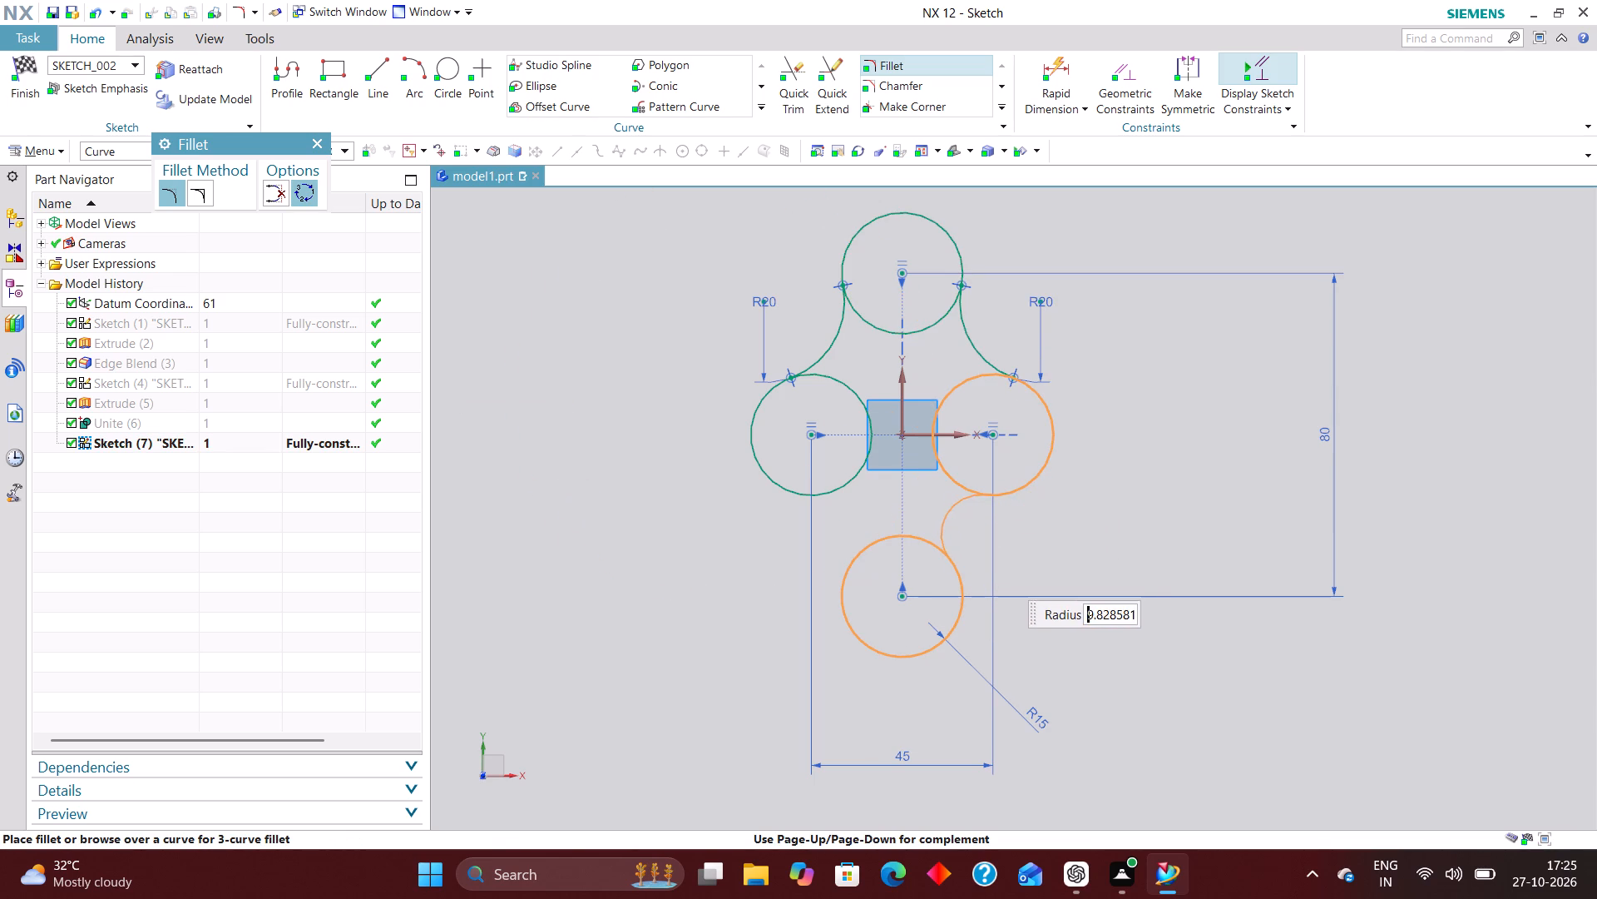
left_click(1102, 636)
left_click(779, 481)
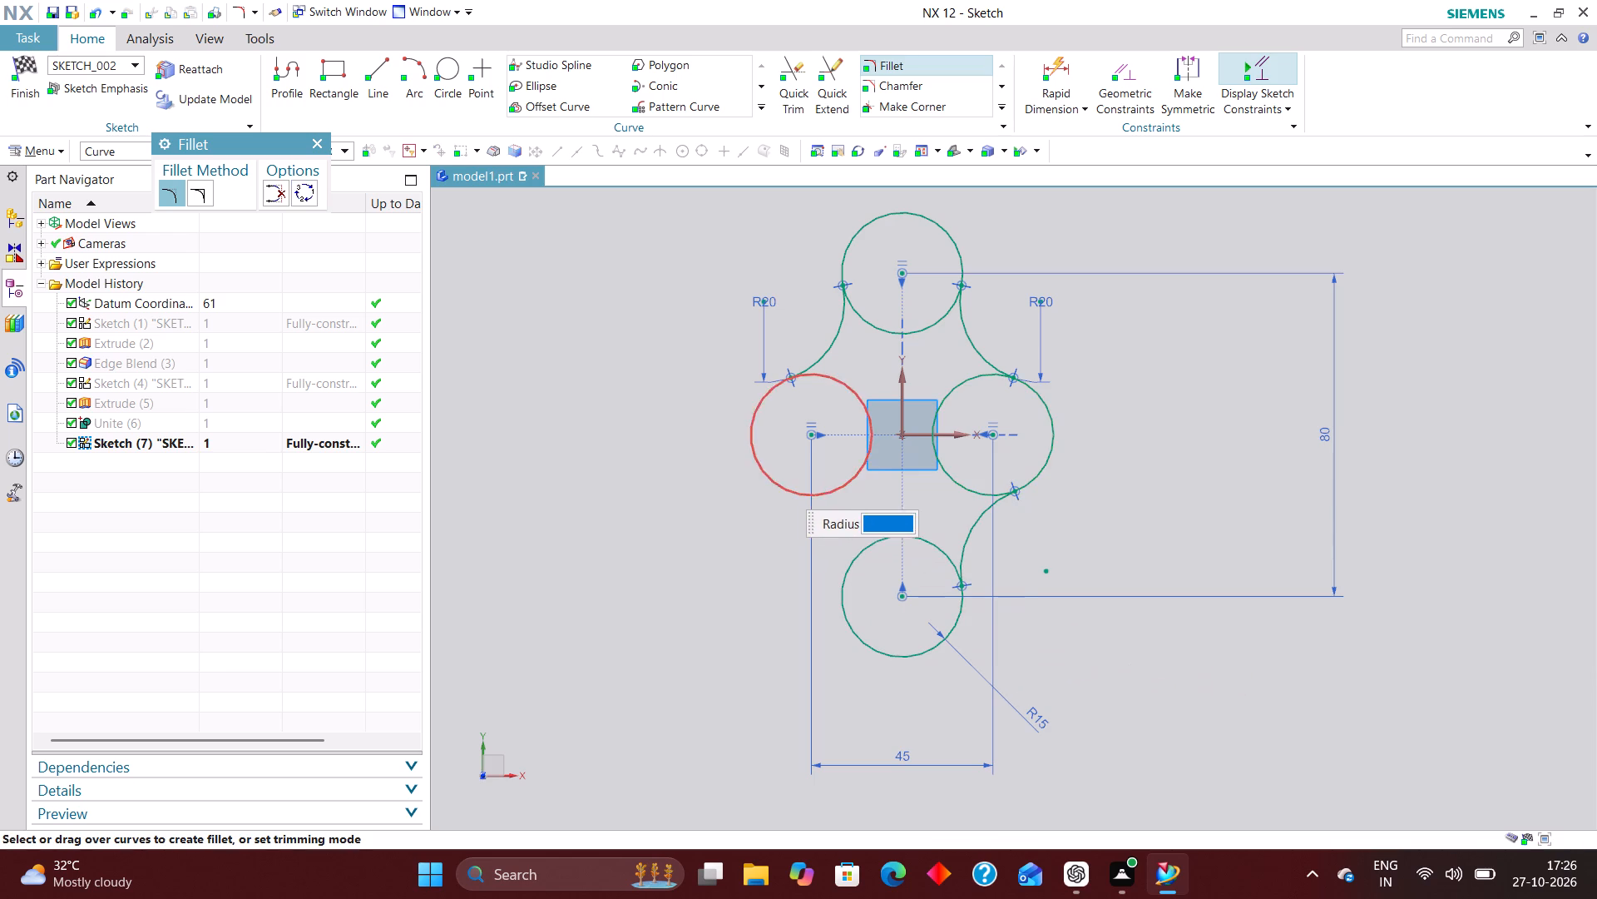
left_click(848, 599)
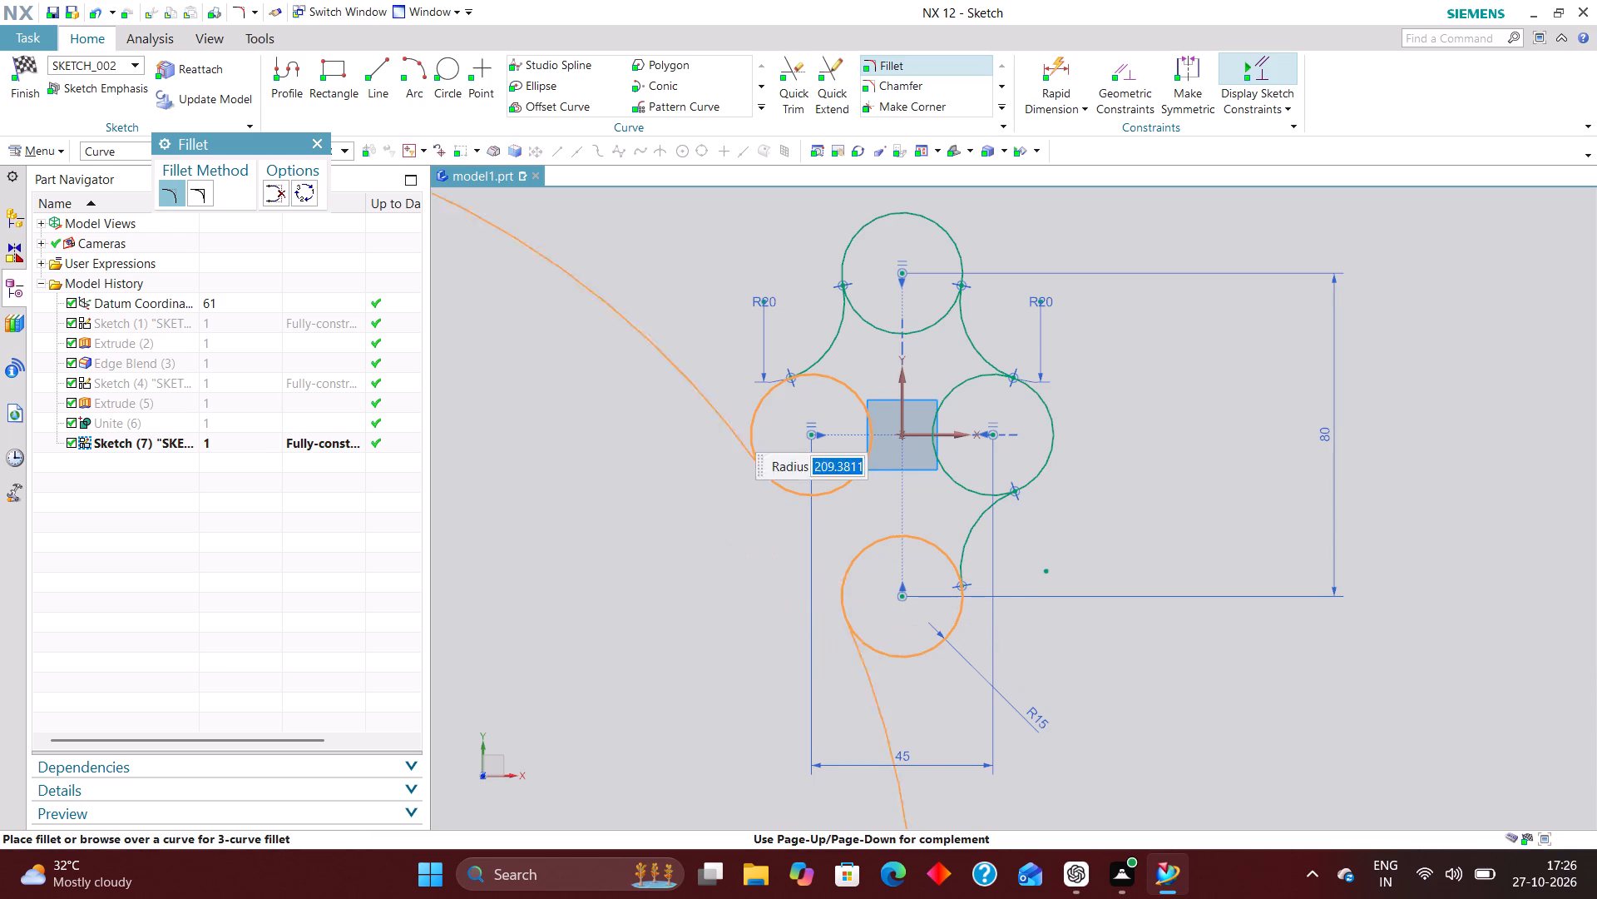
left_click(311, 190)
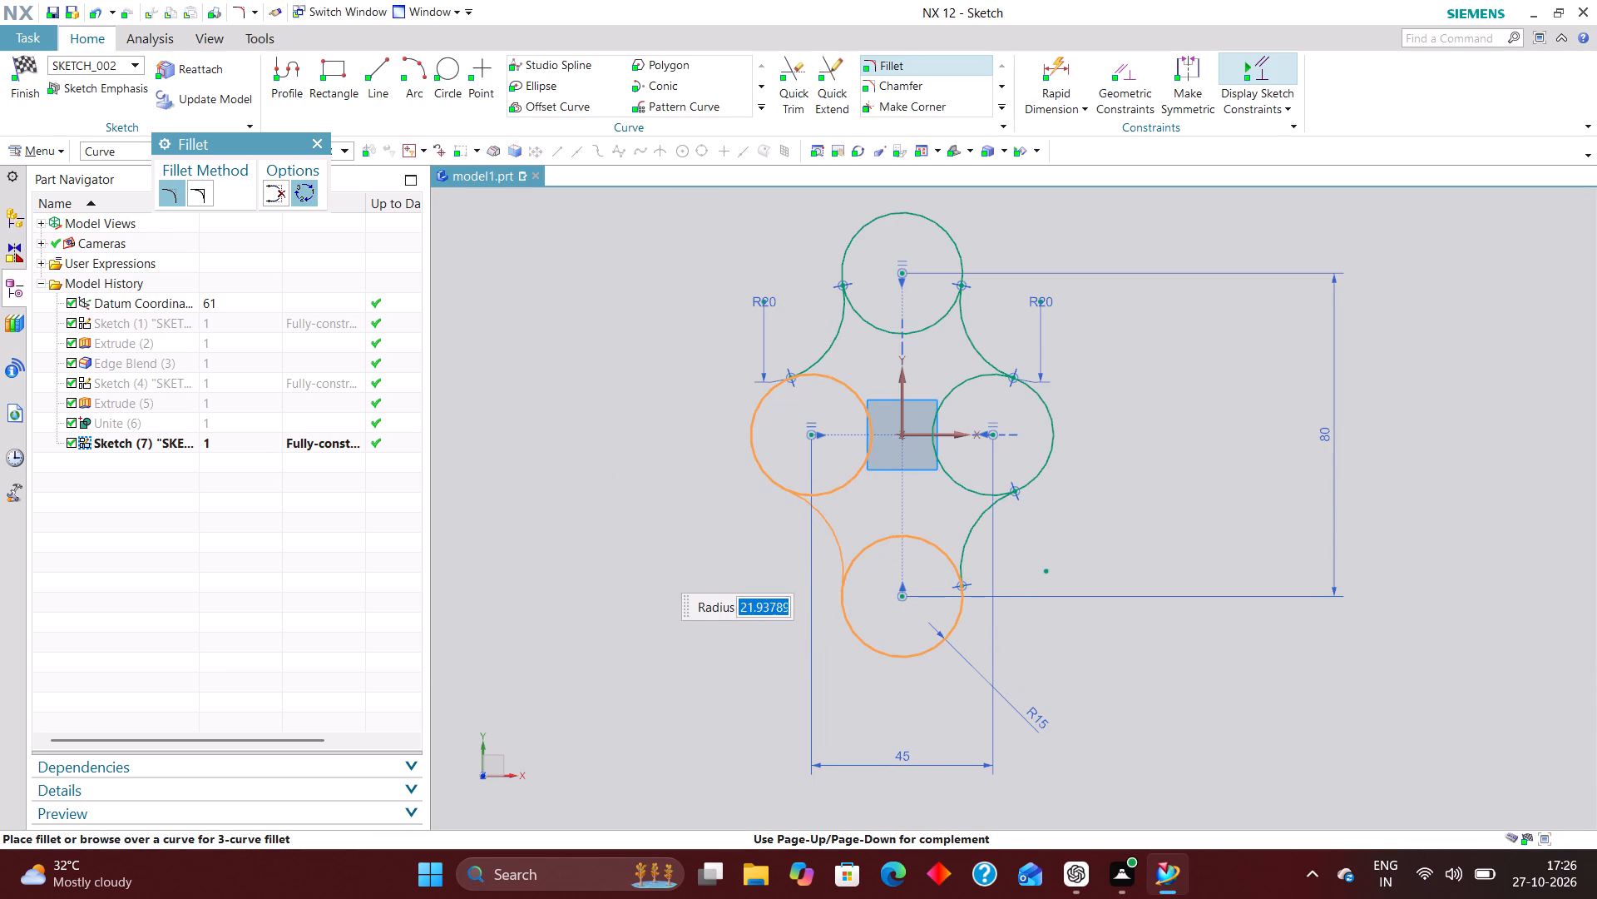
left_click(584, 572)
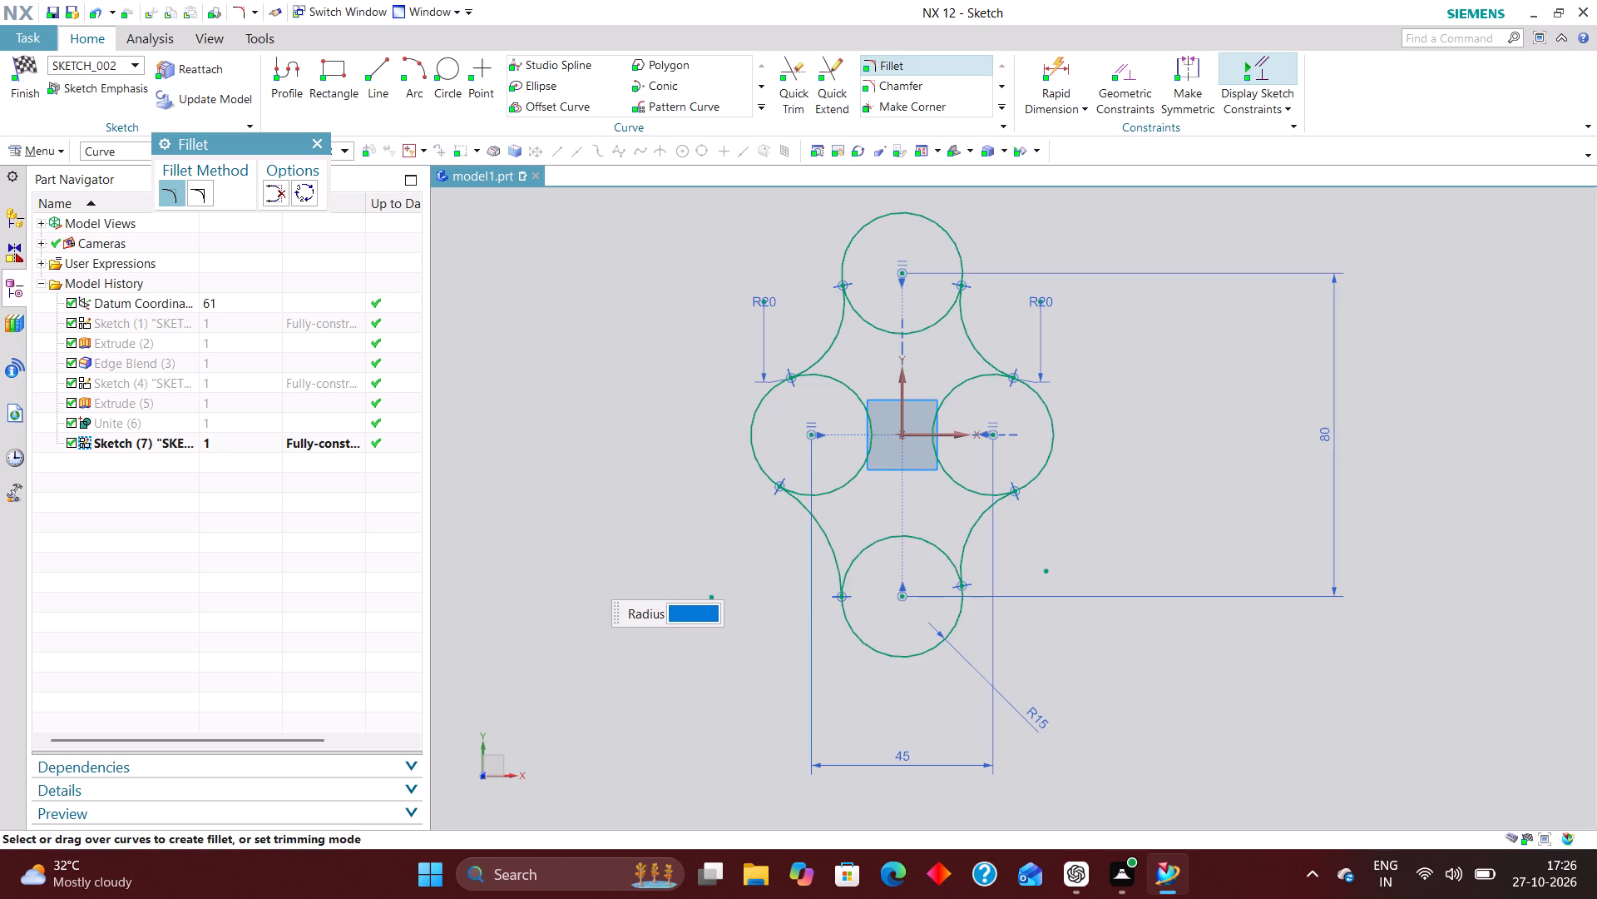
left_click(318, 144)
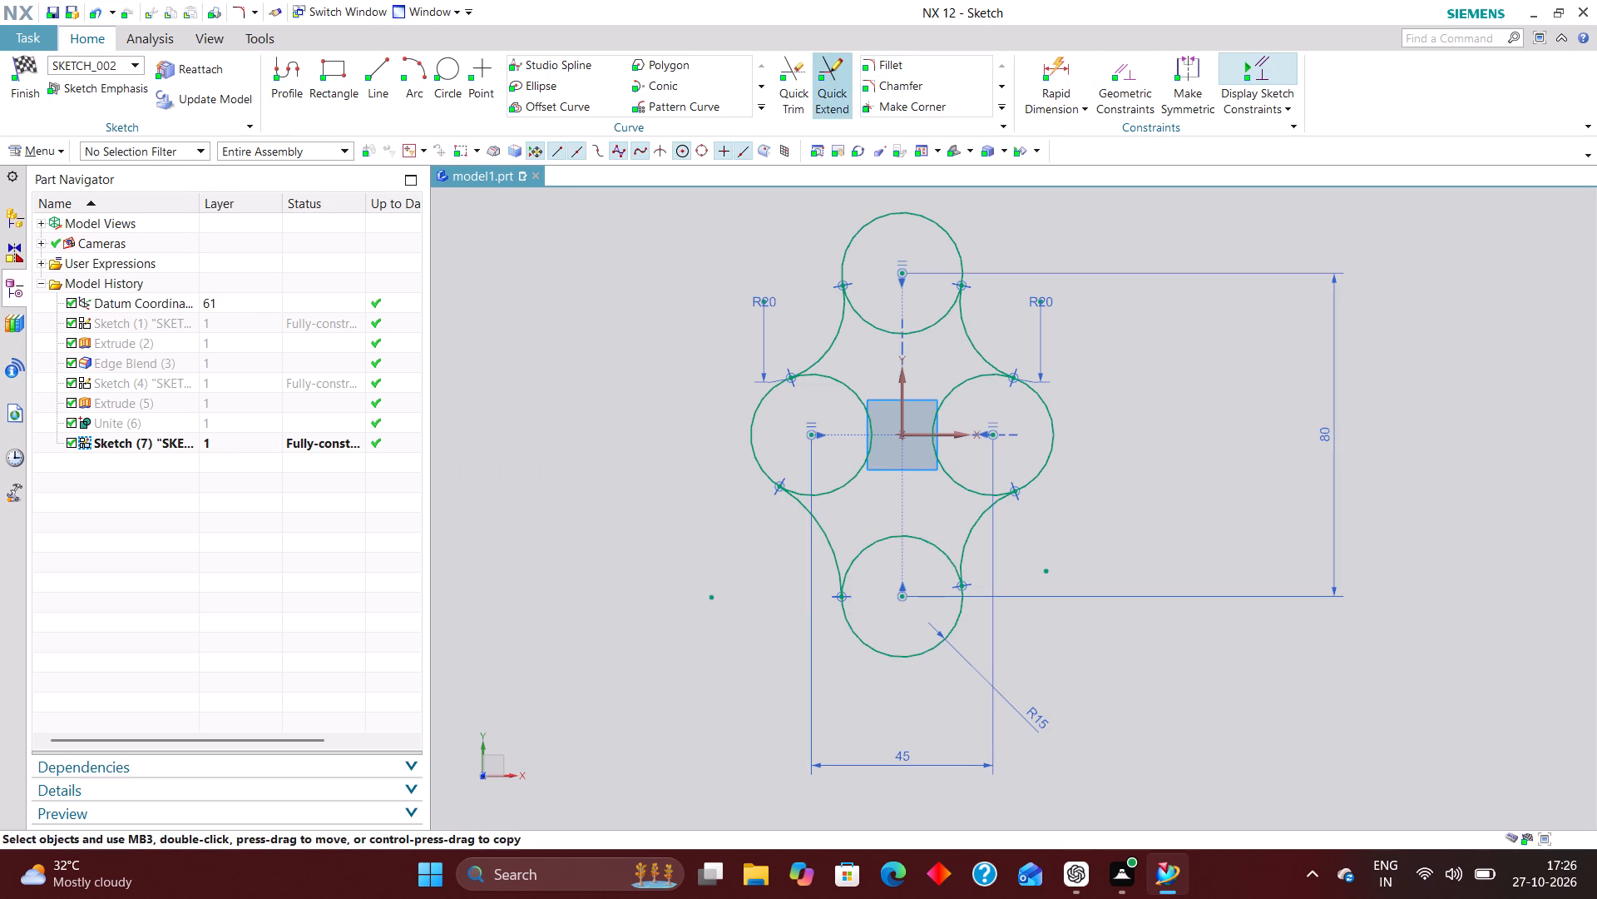
Apply equal-radius constraints from the upper-right fillet to the lower-right fillet, and from that one to the lower-left fillet.
left_click(1127, 64)
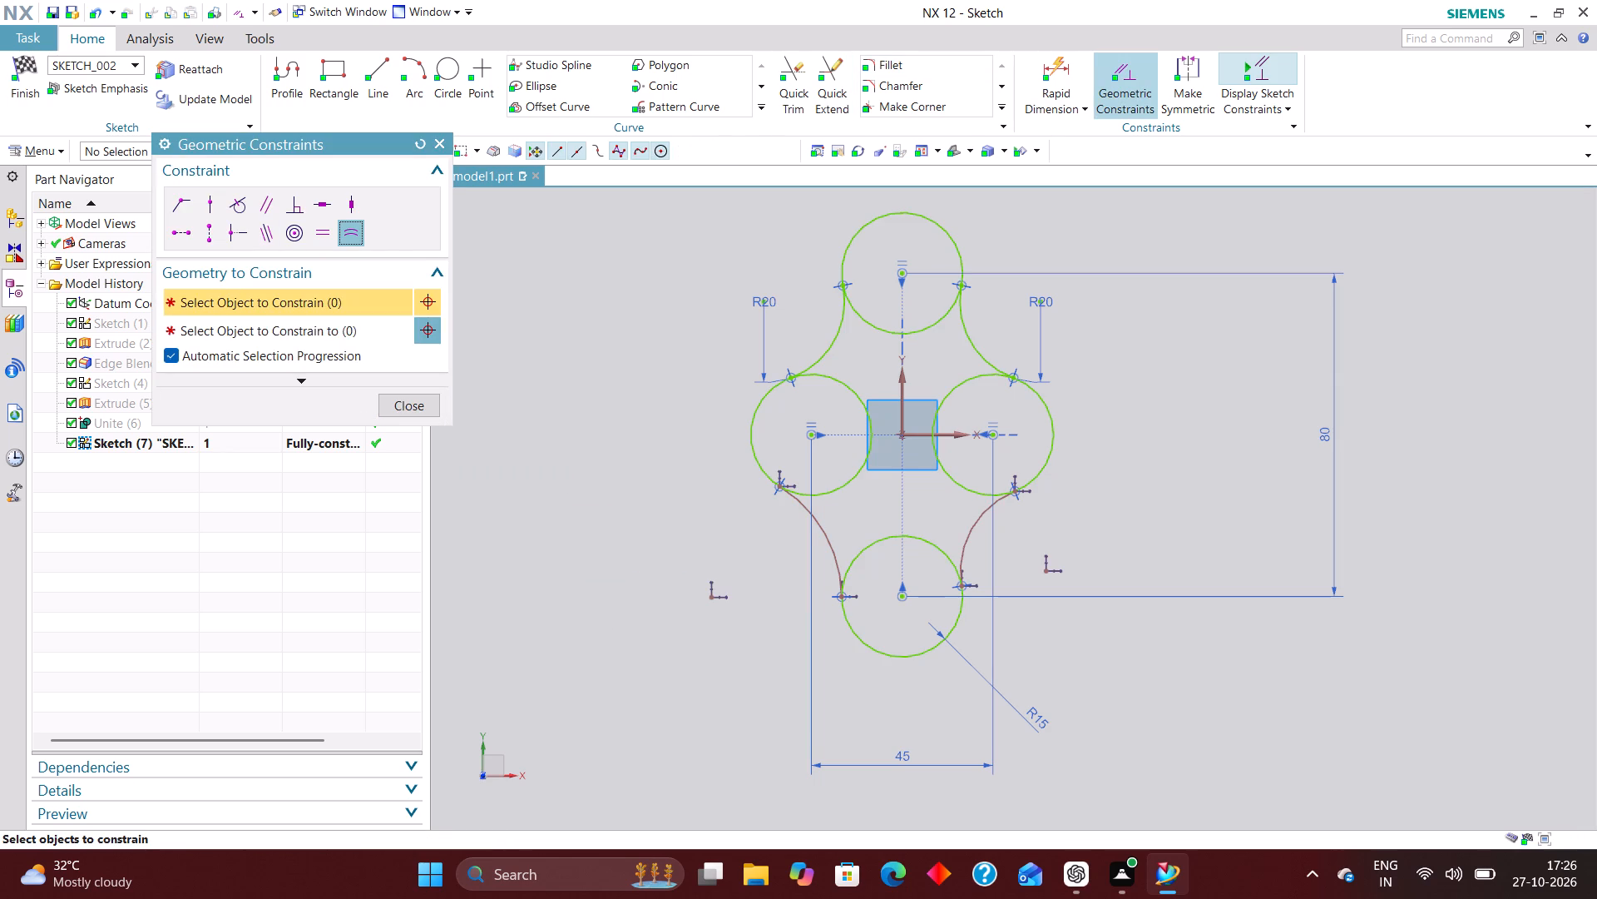
left_click(968, 333)
left_click(984, 514)
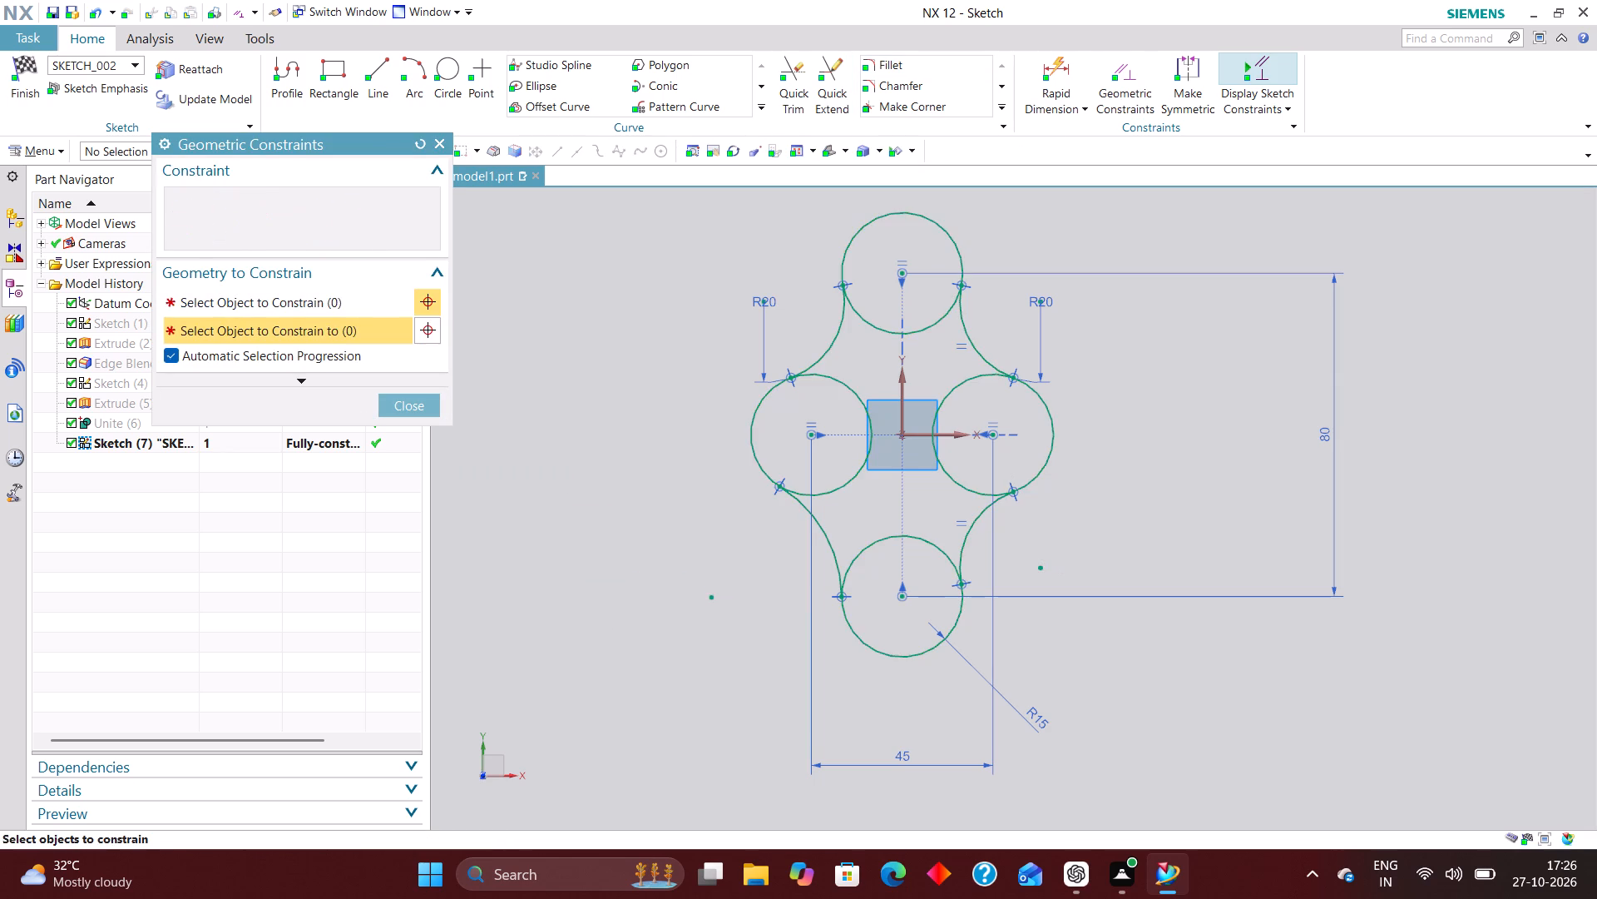
left_click(985, 513)
left_click(818, 520)
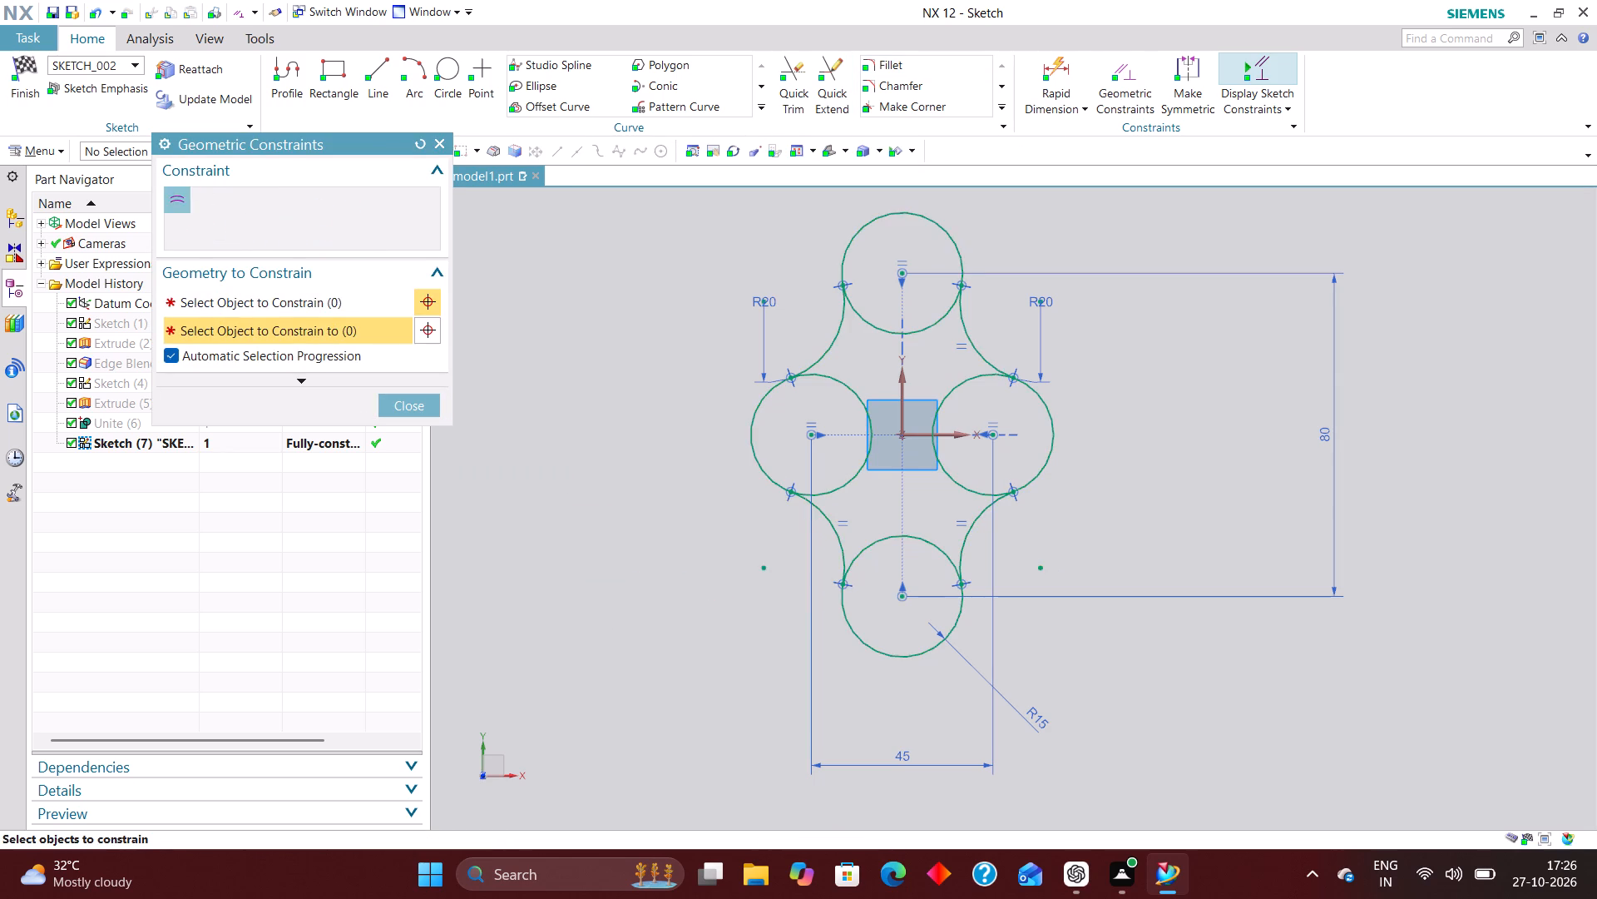
left_click(417, 407)
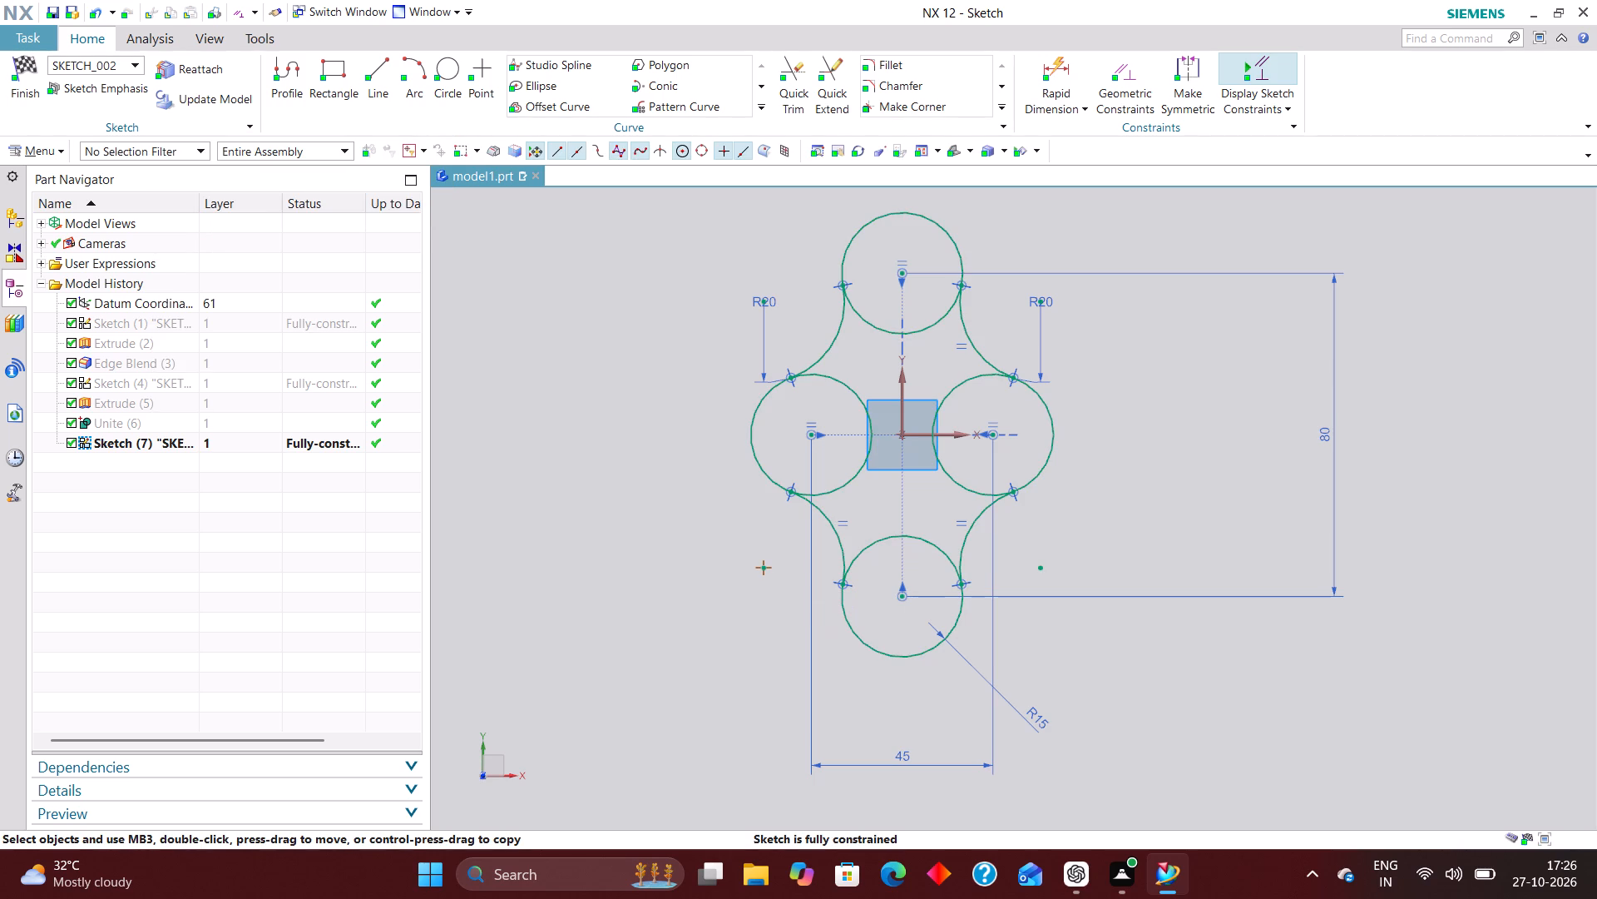
Temporarily show the hidden united plate body to compare the sketch fillets with the edges of the existing four-lobe boss.
right_click(175, 421)
left_click(240, 432)
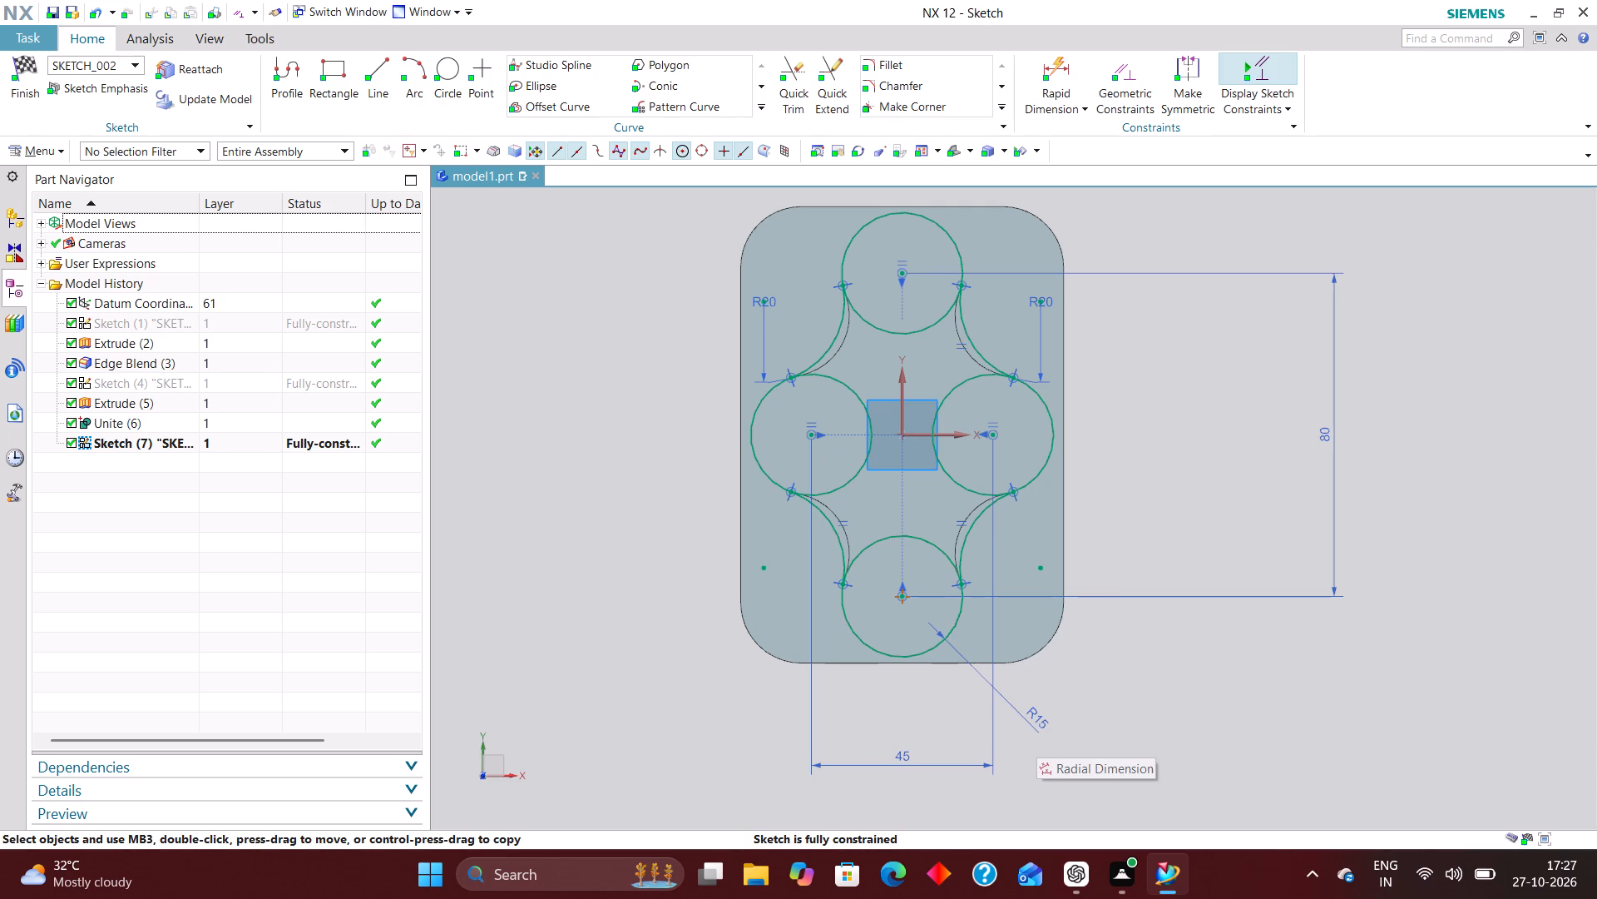
scroll(984, 648, "down", 3)
scroll(988, 611, "up", 6)
scroll(973, 647, "down", 2)
scroll(956, 642, "up", 2)
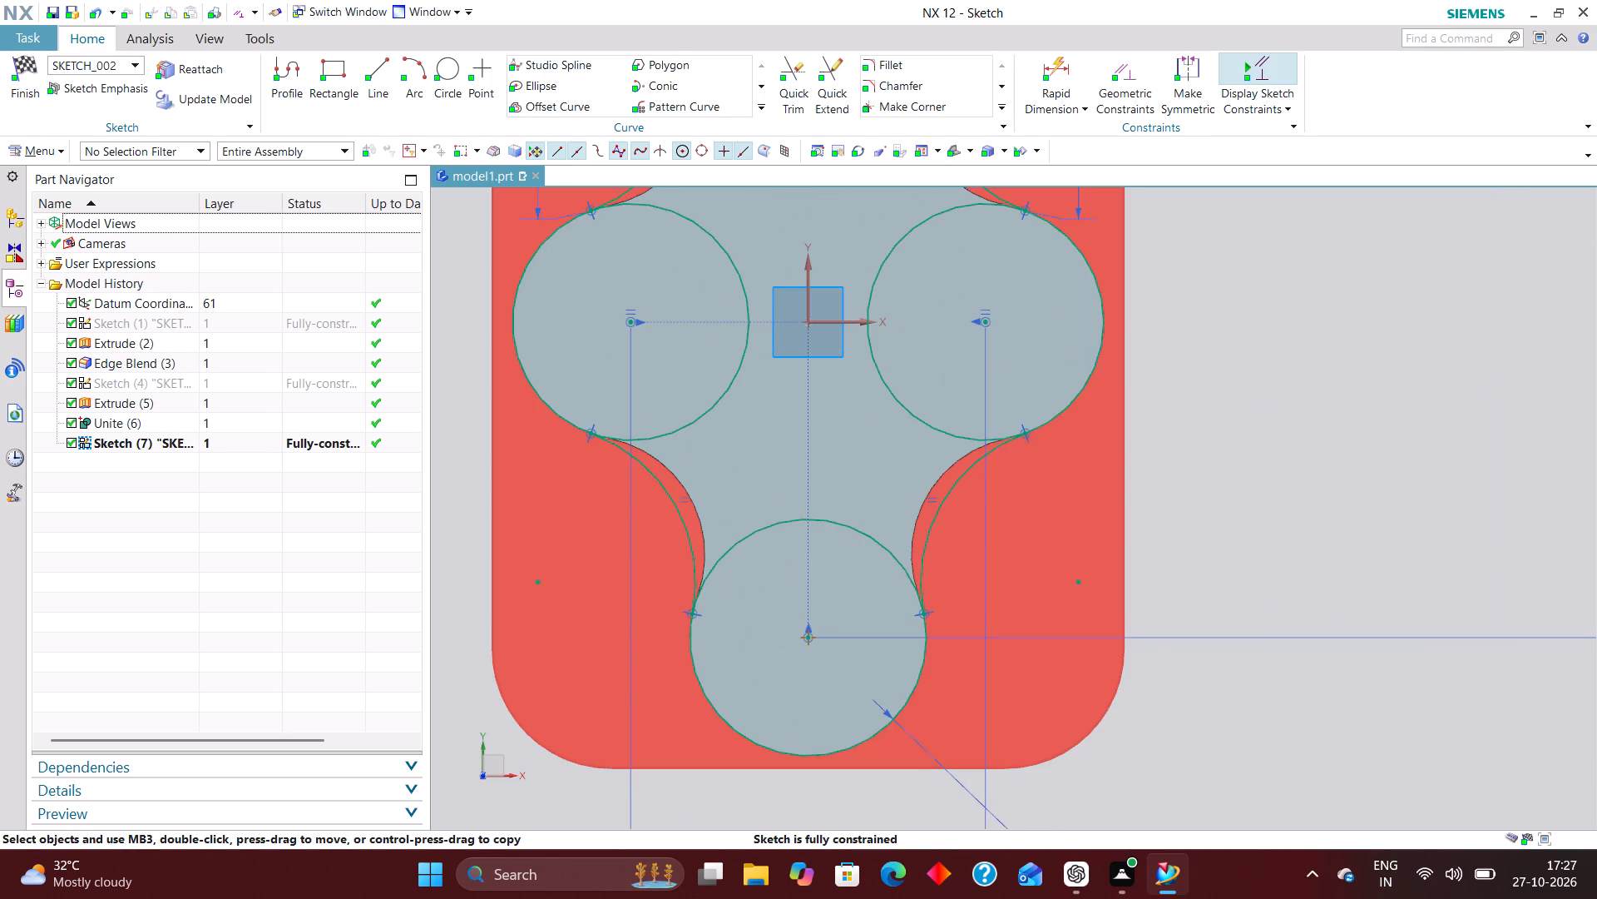
scroll(957, 650, "down", 4)
scroll(992, 638, "up", 3)
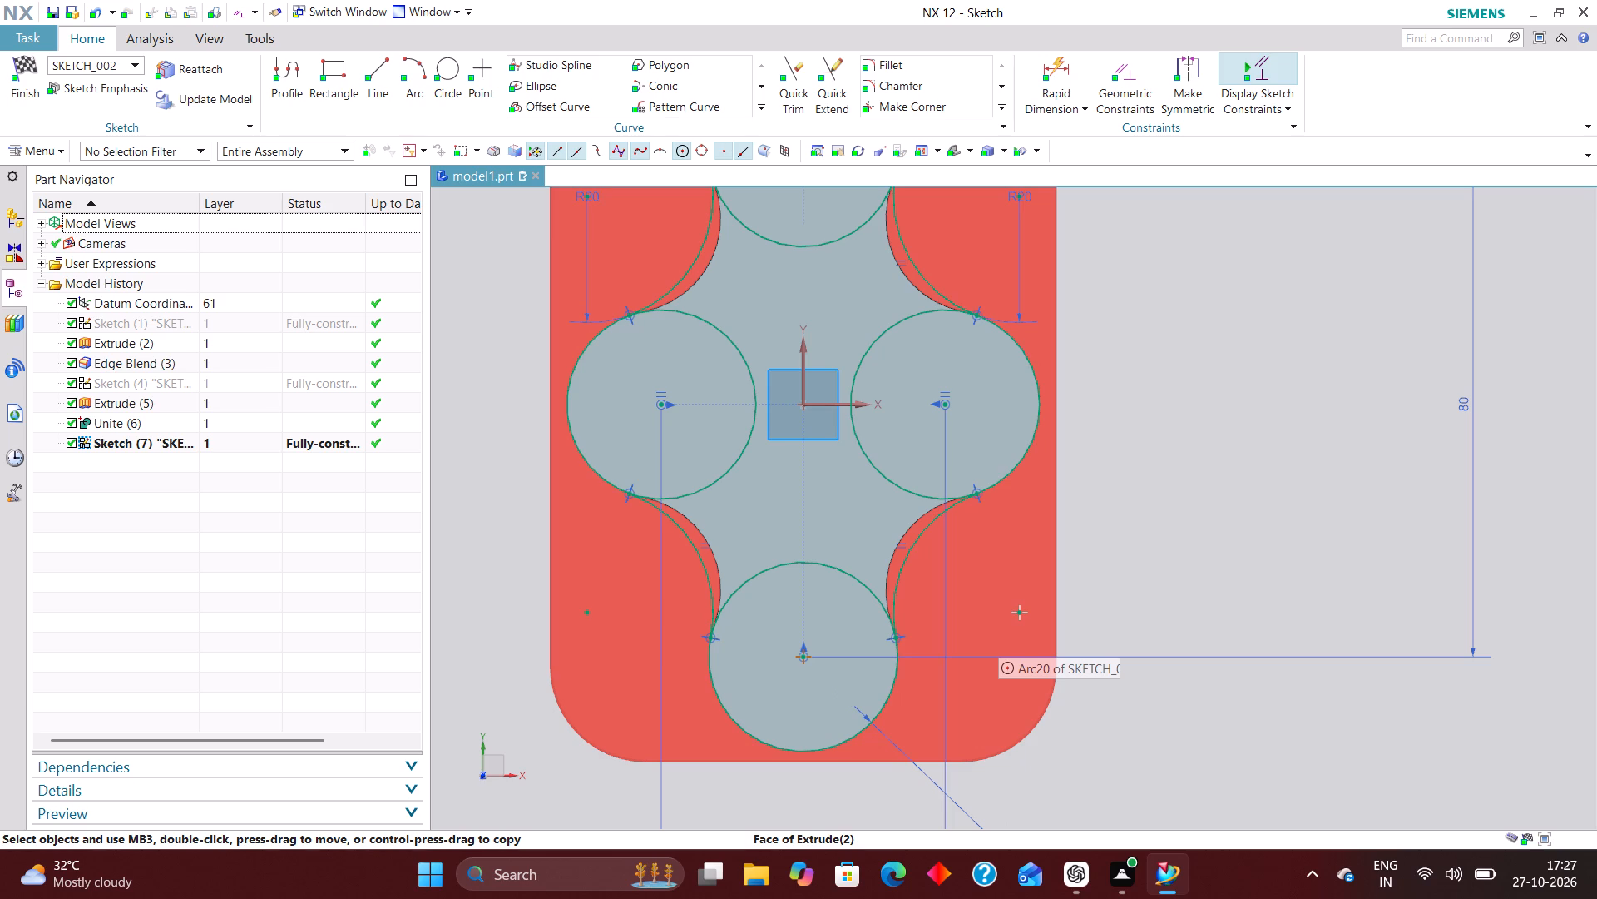
scroll(917, 568, "up", 2)
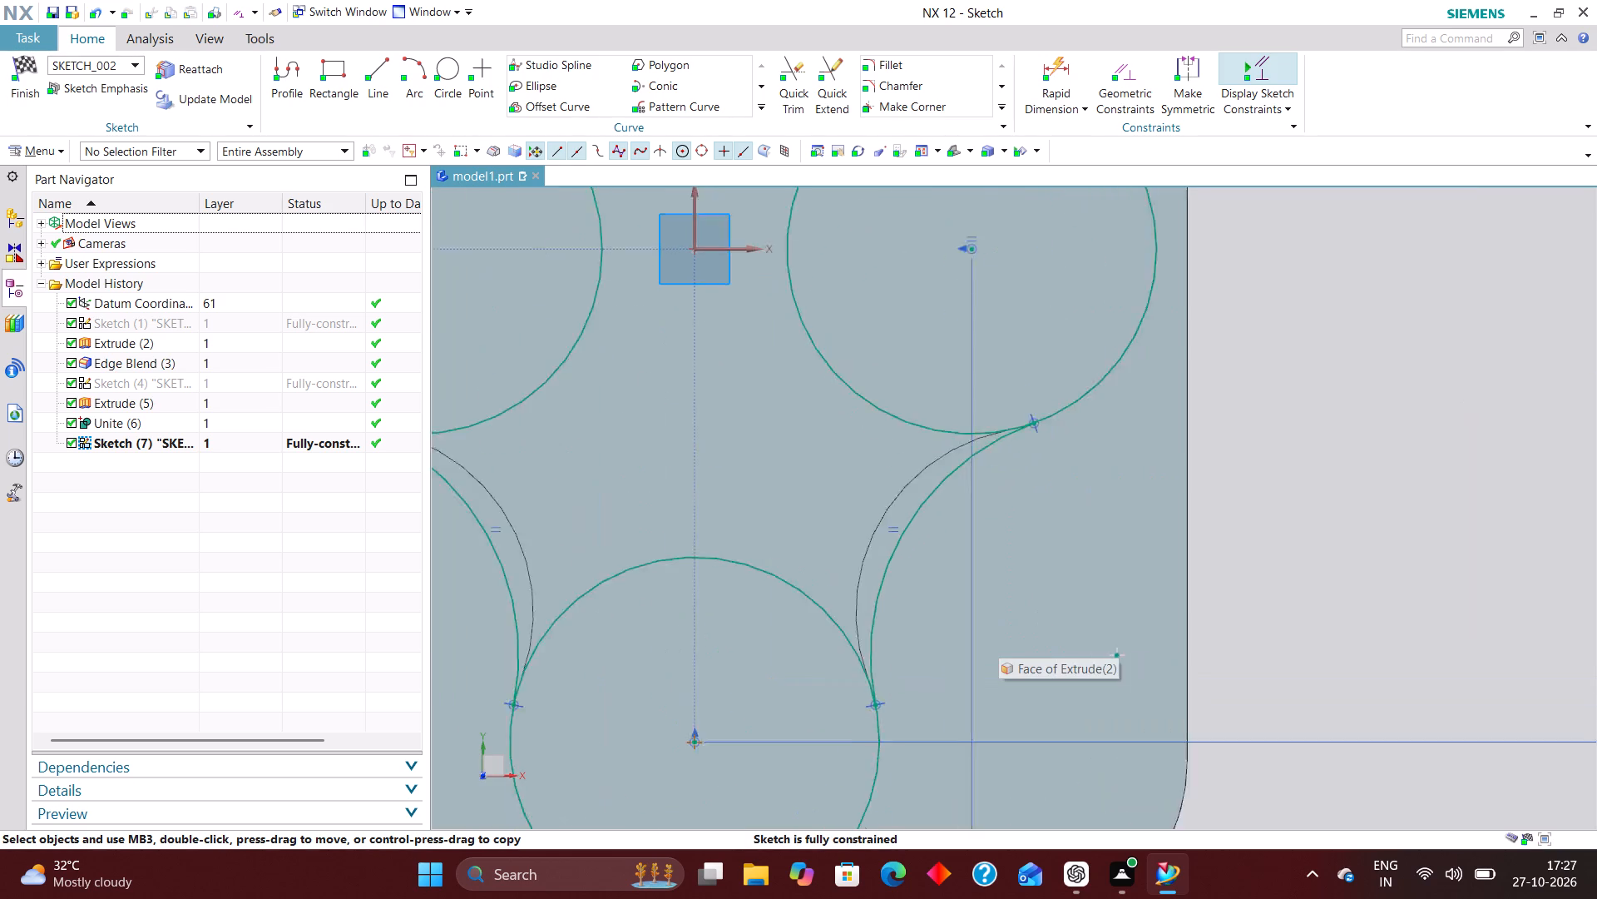
scroll(921, 568, "up", 2)
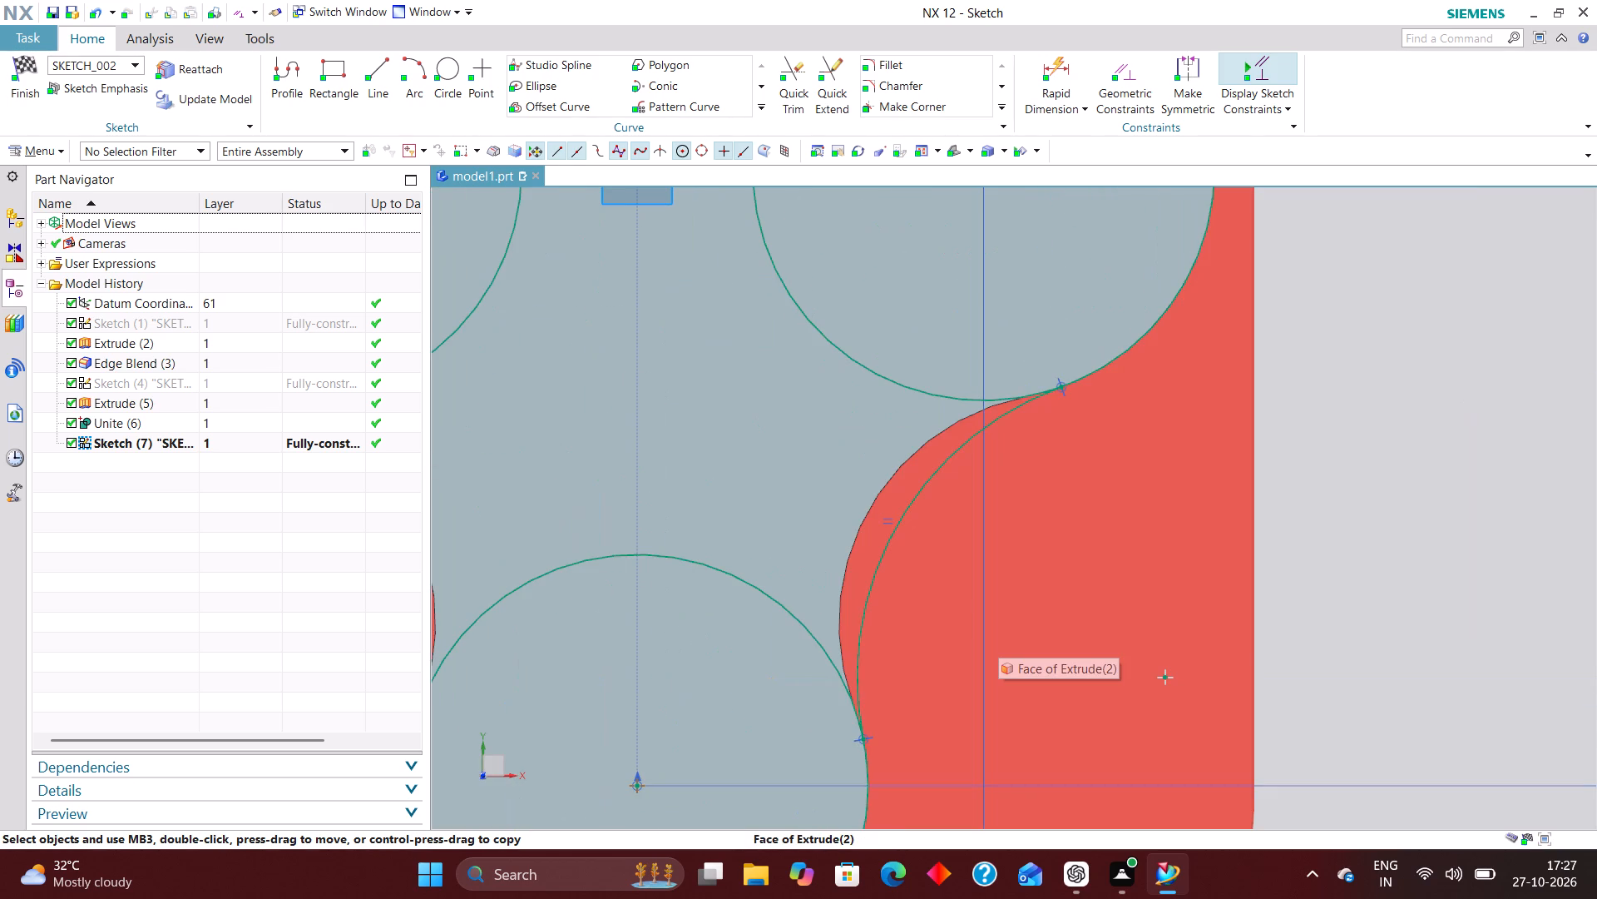
scroll(927, 576, "down", 7)
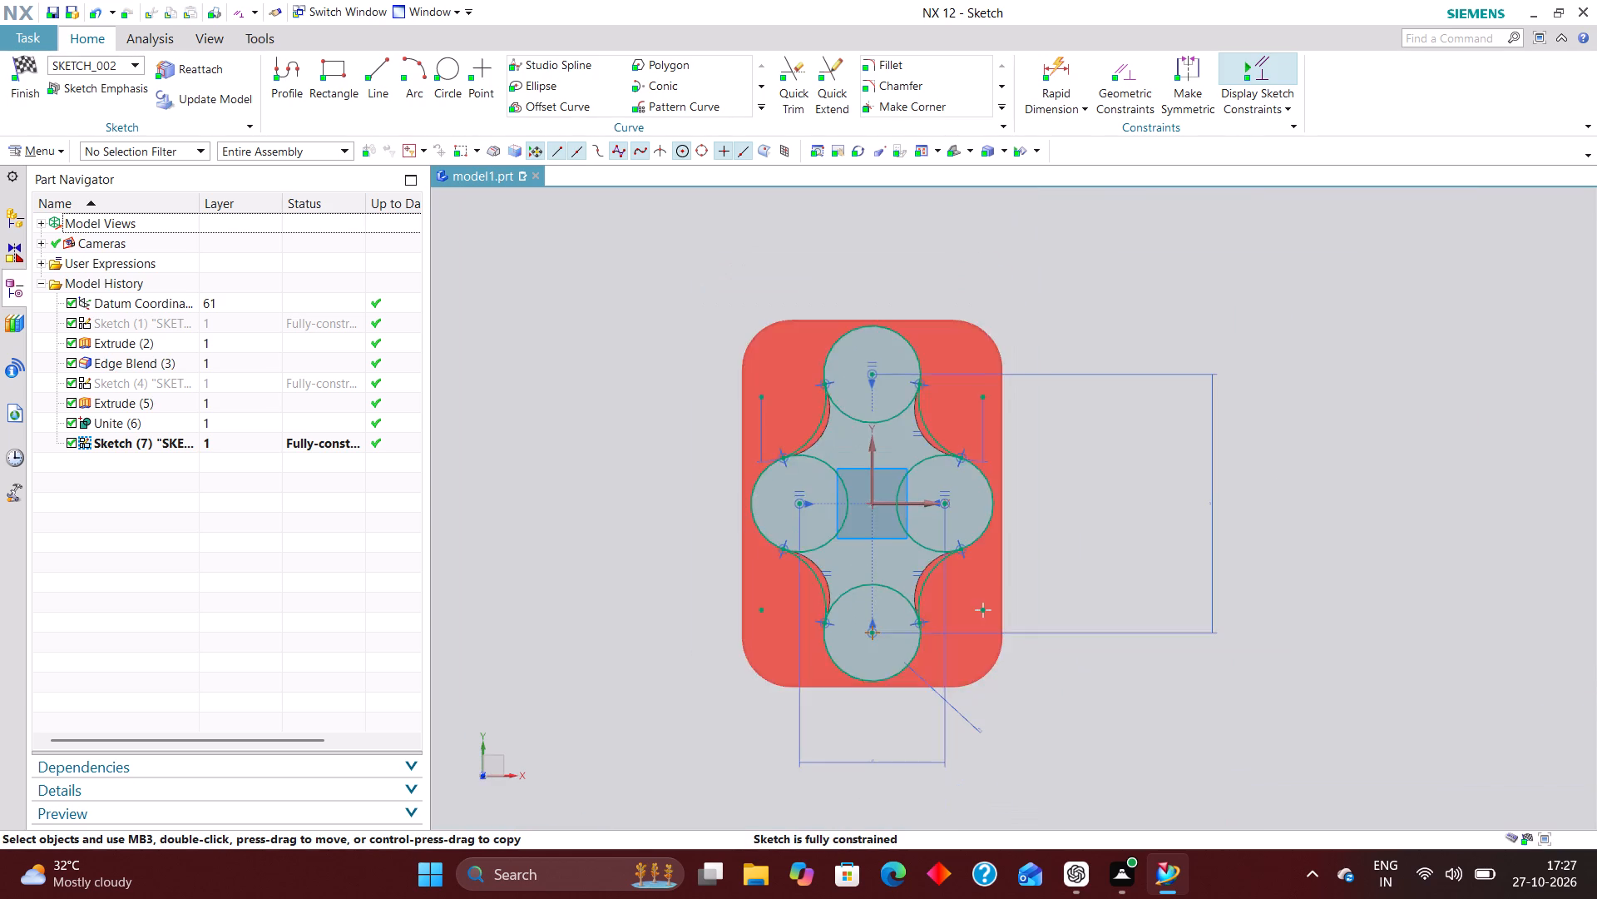
scroll(855, 516, "up", 4)
right_click_drag(1127, 556, 1109, 645)
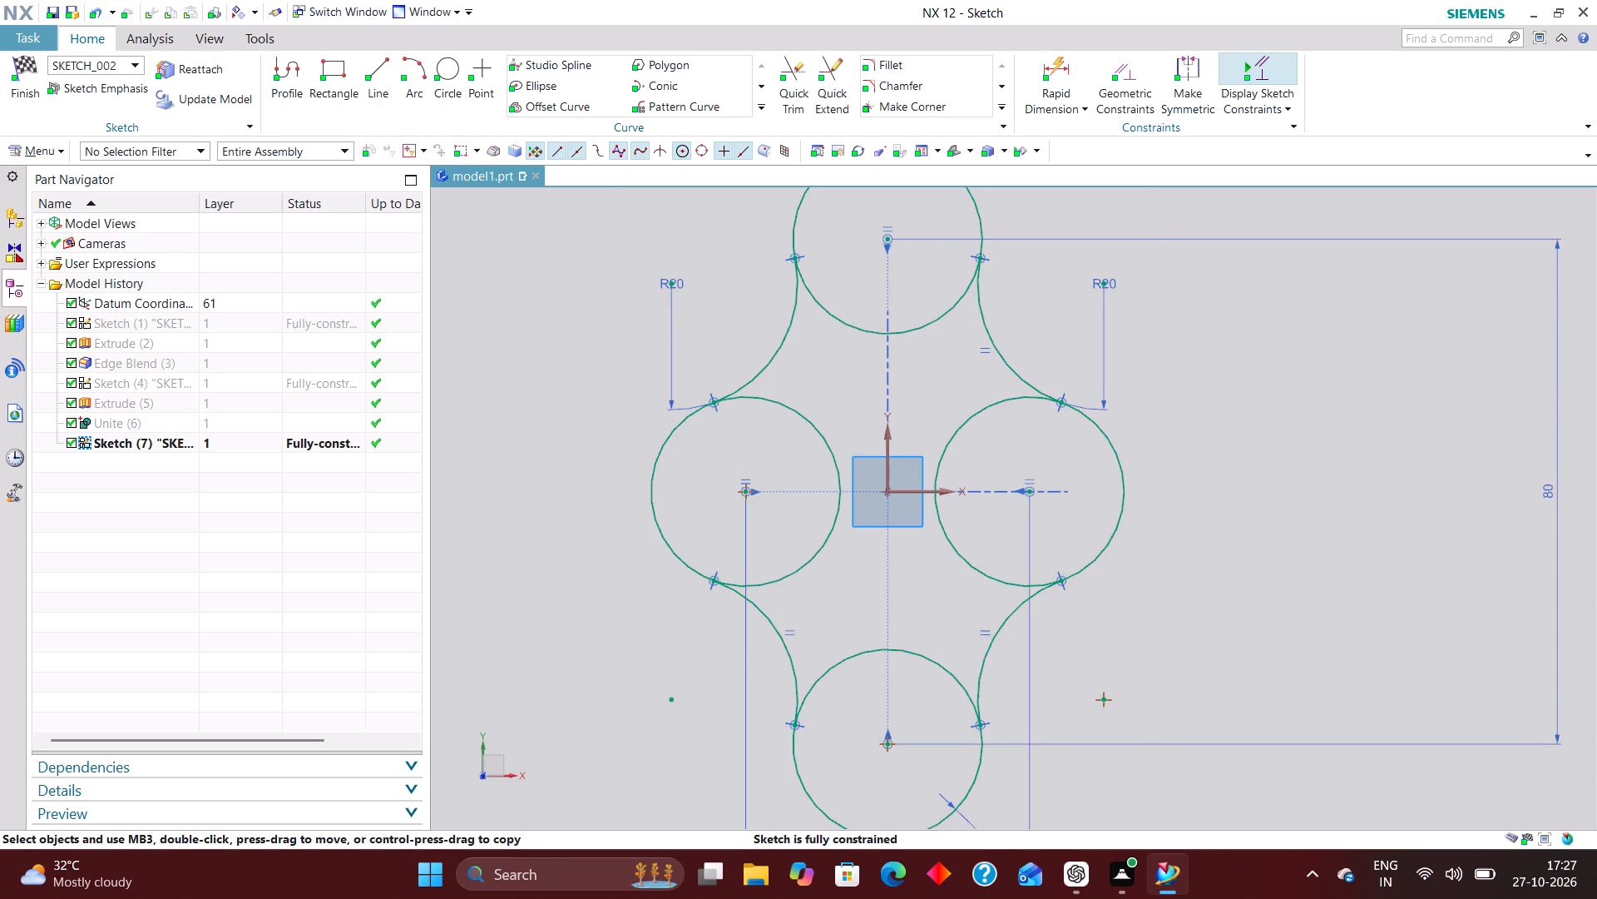
Set the radius of the fillet between the left and upper circles to 10 mm.
double_click(675, 291)
left_click(613, 321)
double_click(667, 334)
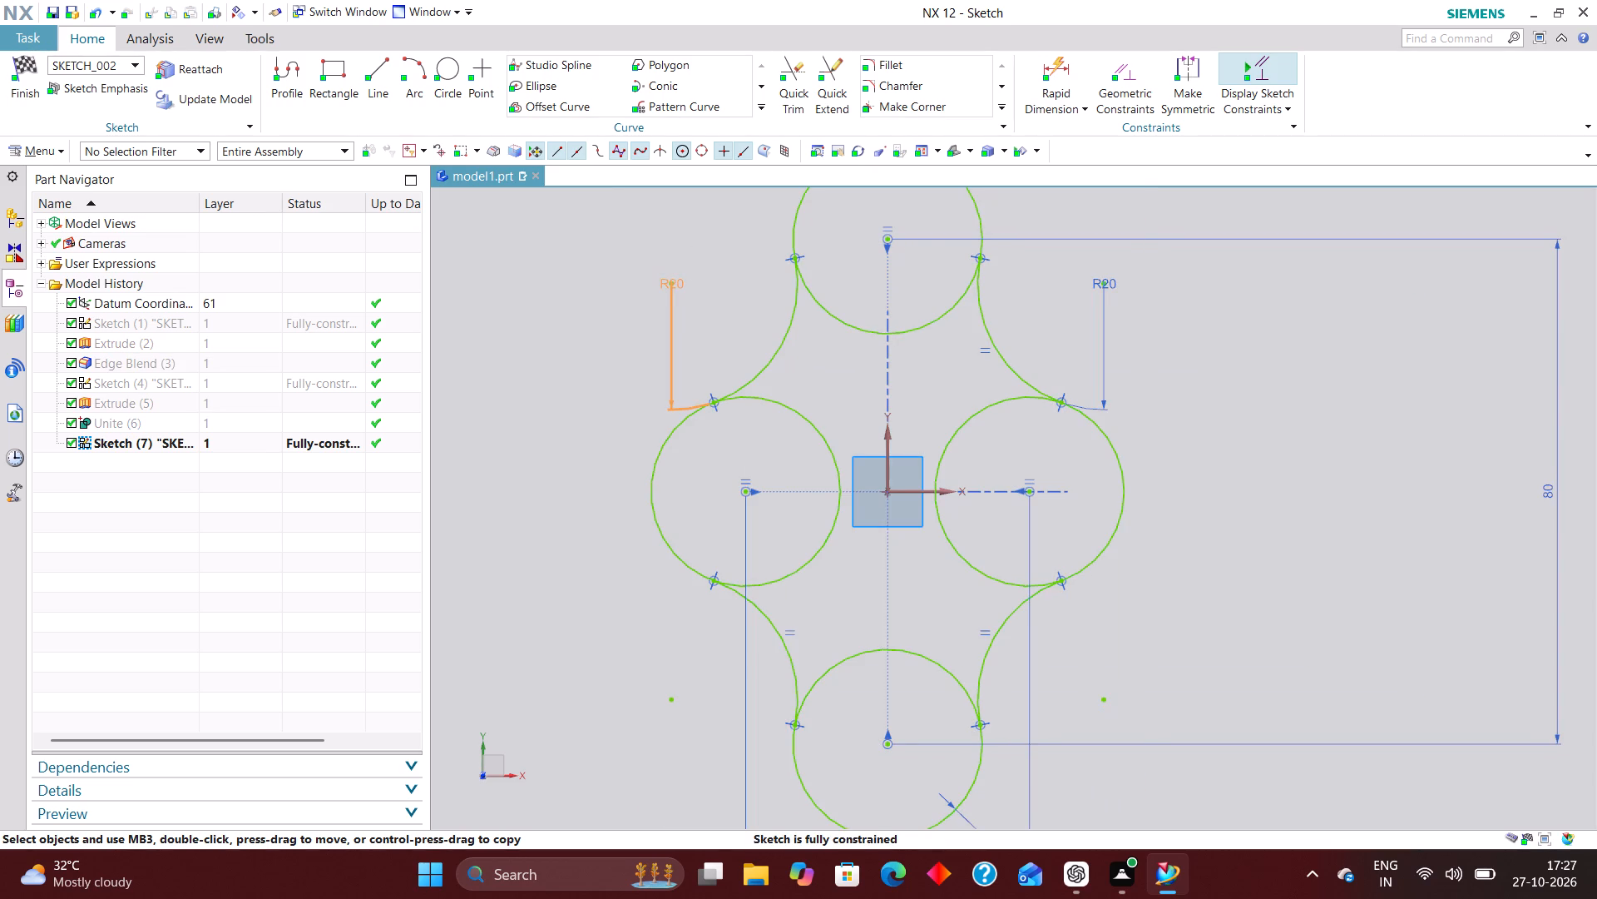
type("10")
key("Return")
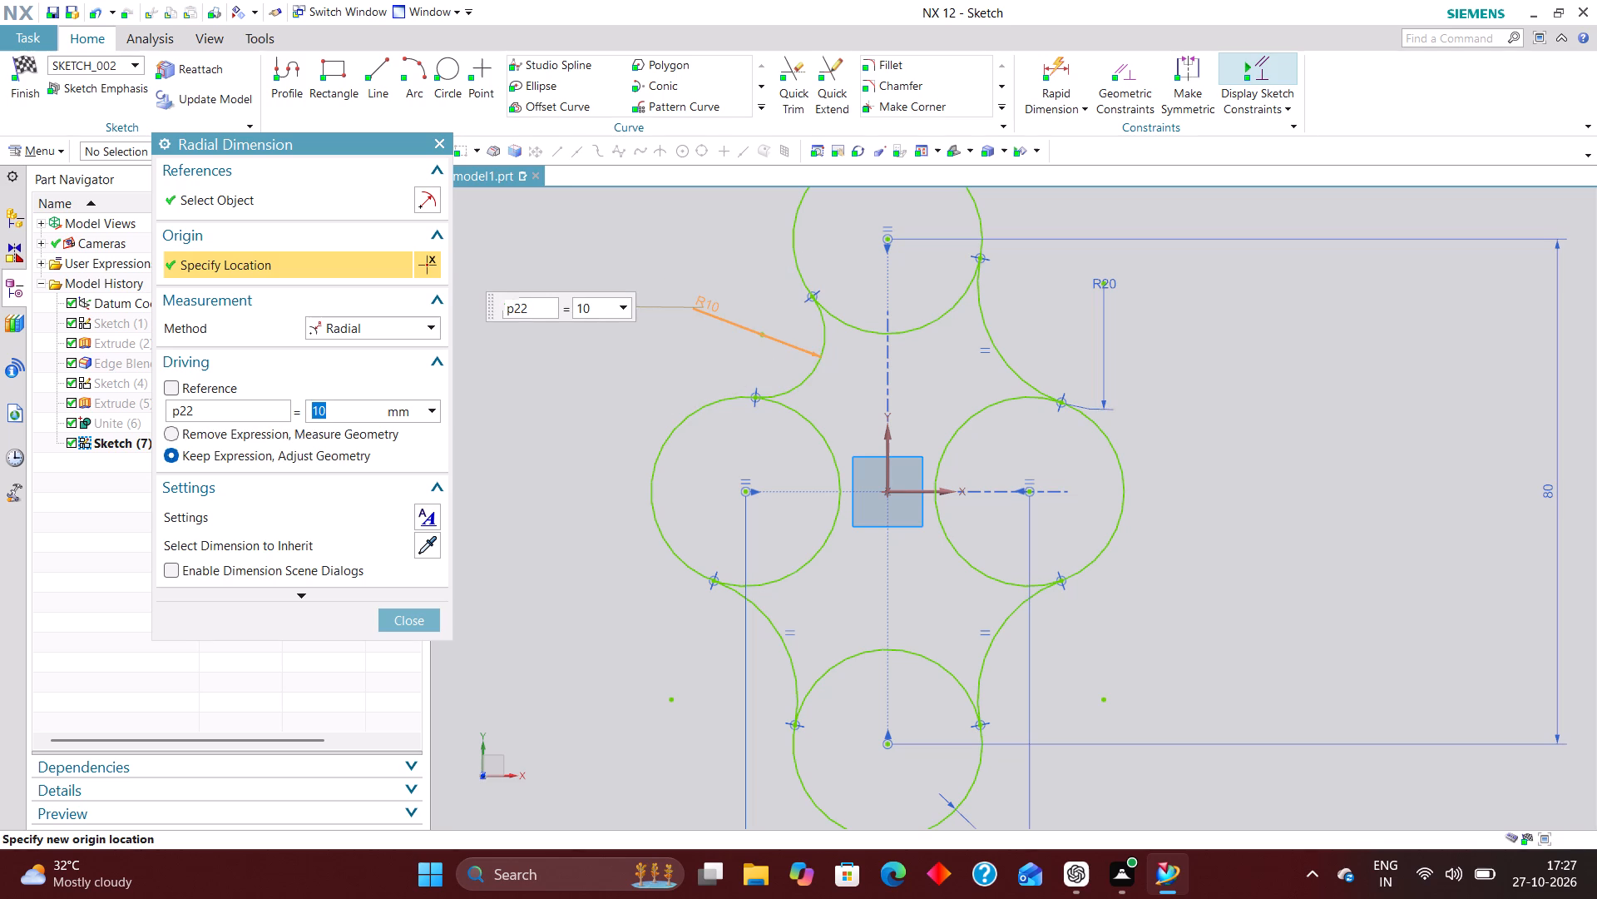
left_click(402, 615)
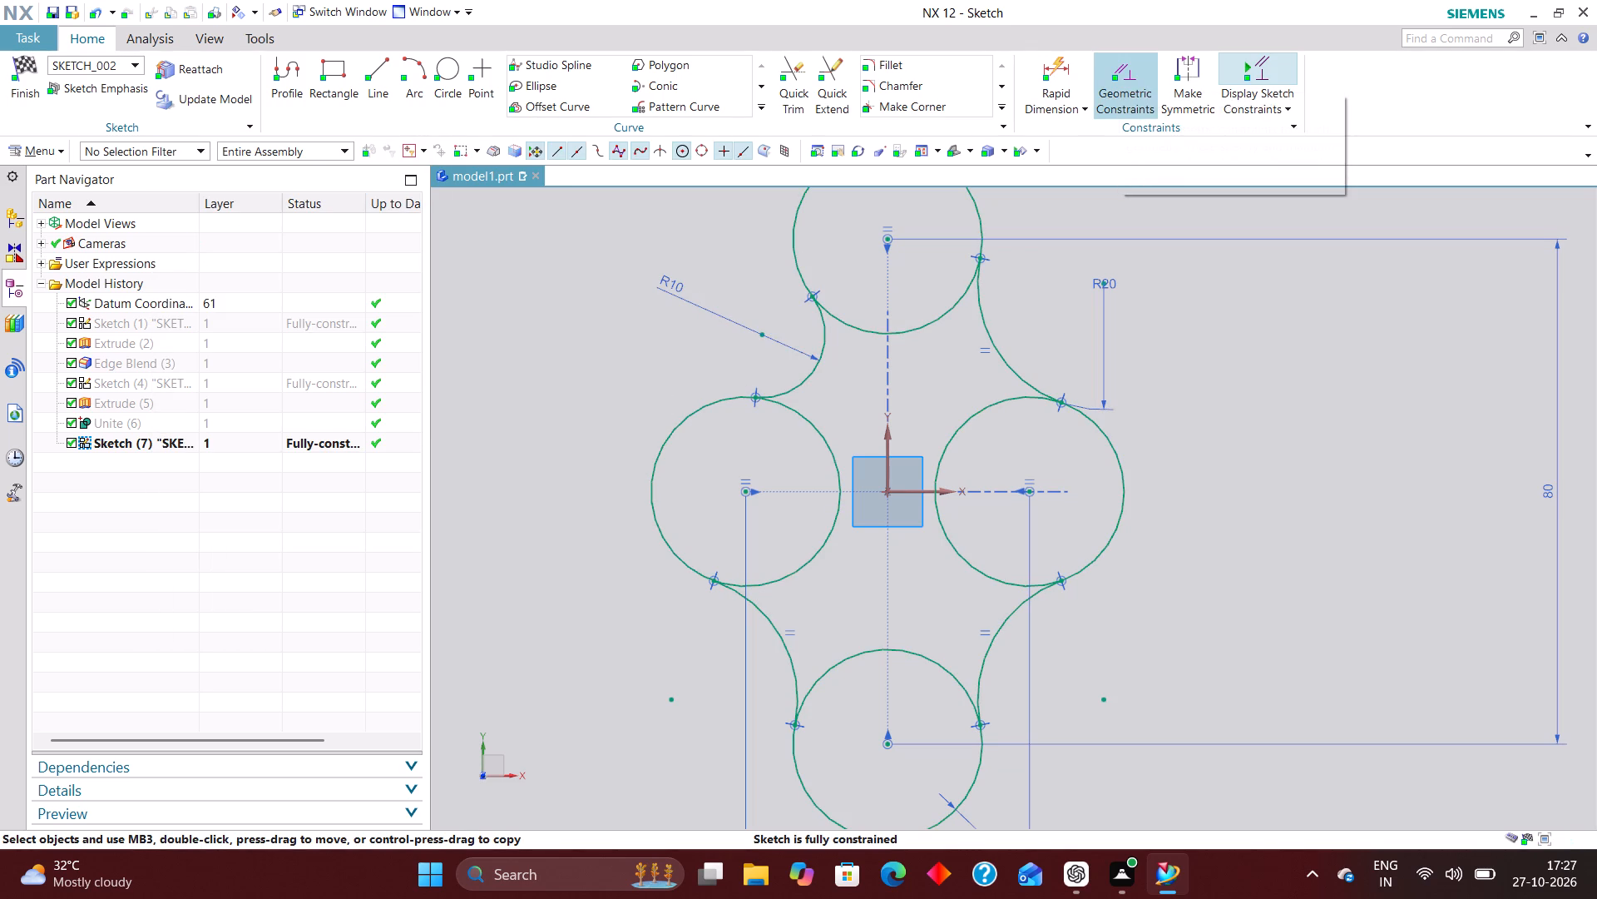
Delete the equal-radius constraint on the fillet between the upper and right circles.
right_click_drag(986, 356, 949, 350)
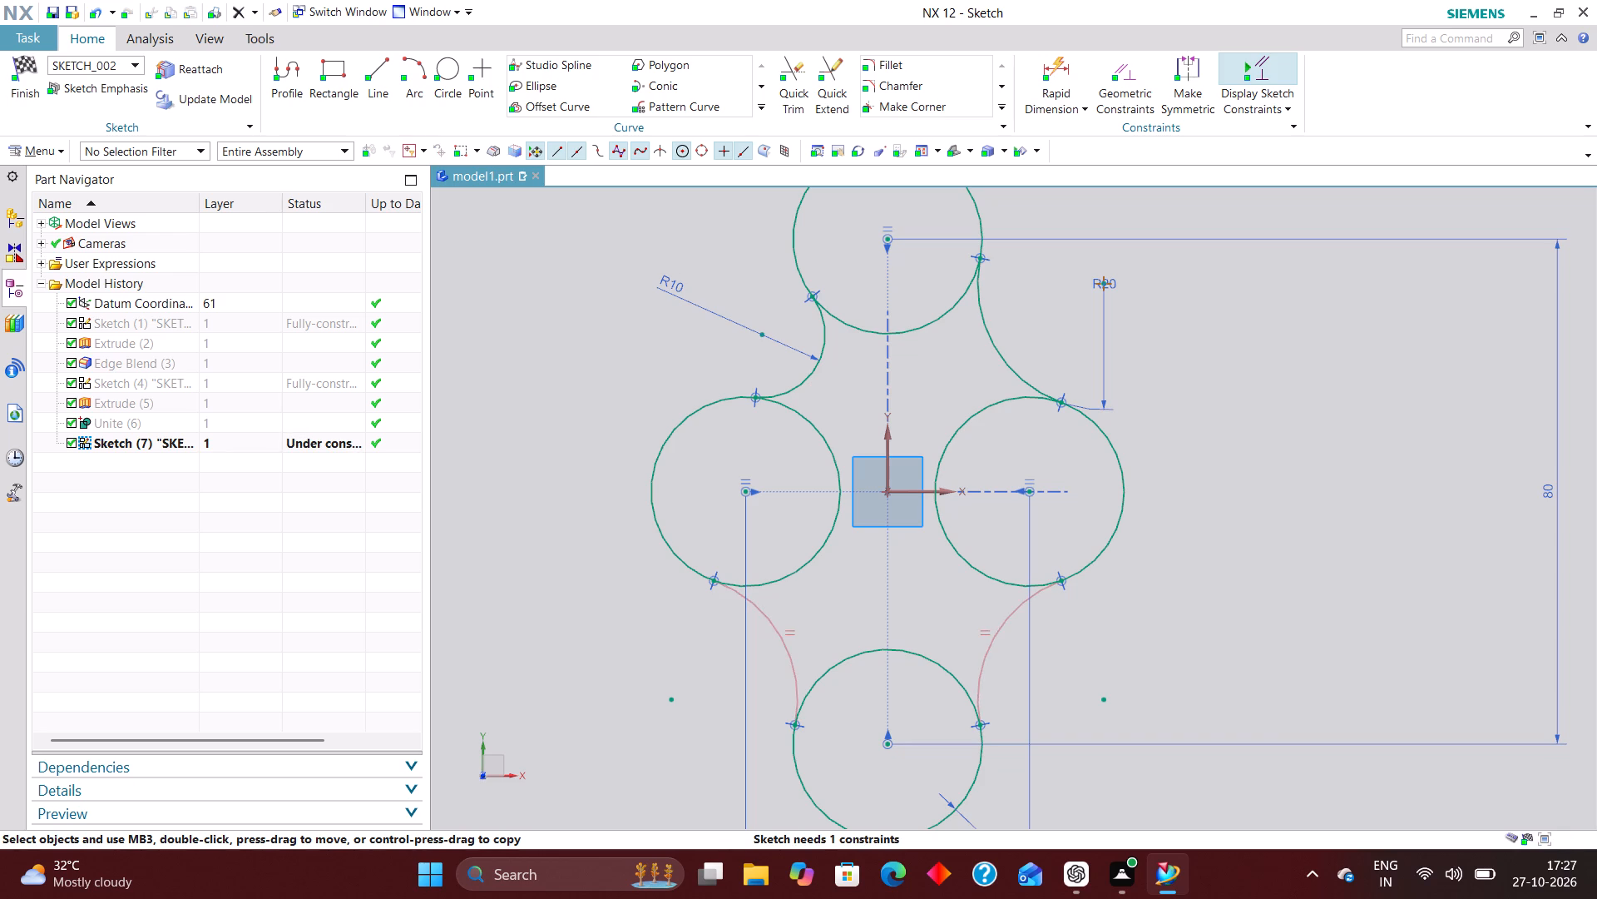
Delete the equal-radius constraint between the lower-left and lower-right fillets.
right_click_drag(973, 636, 940, 623)
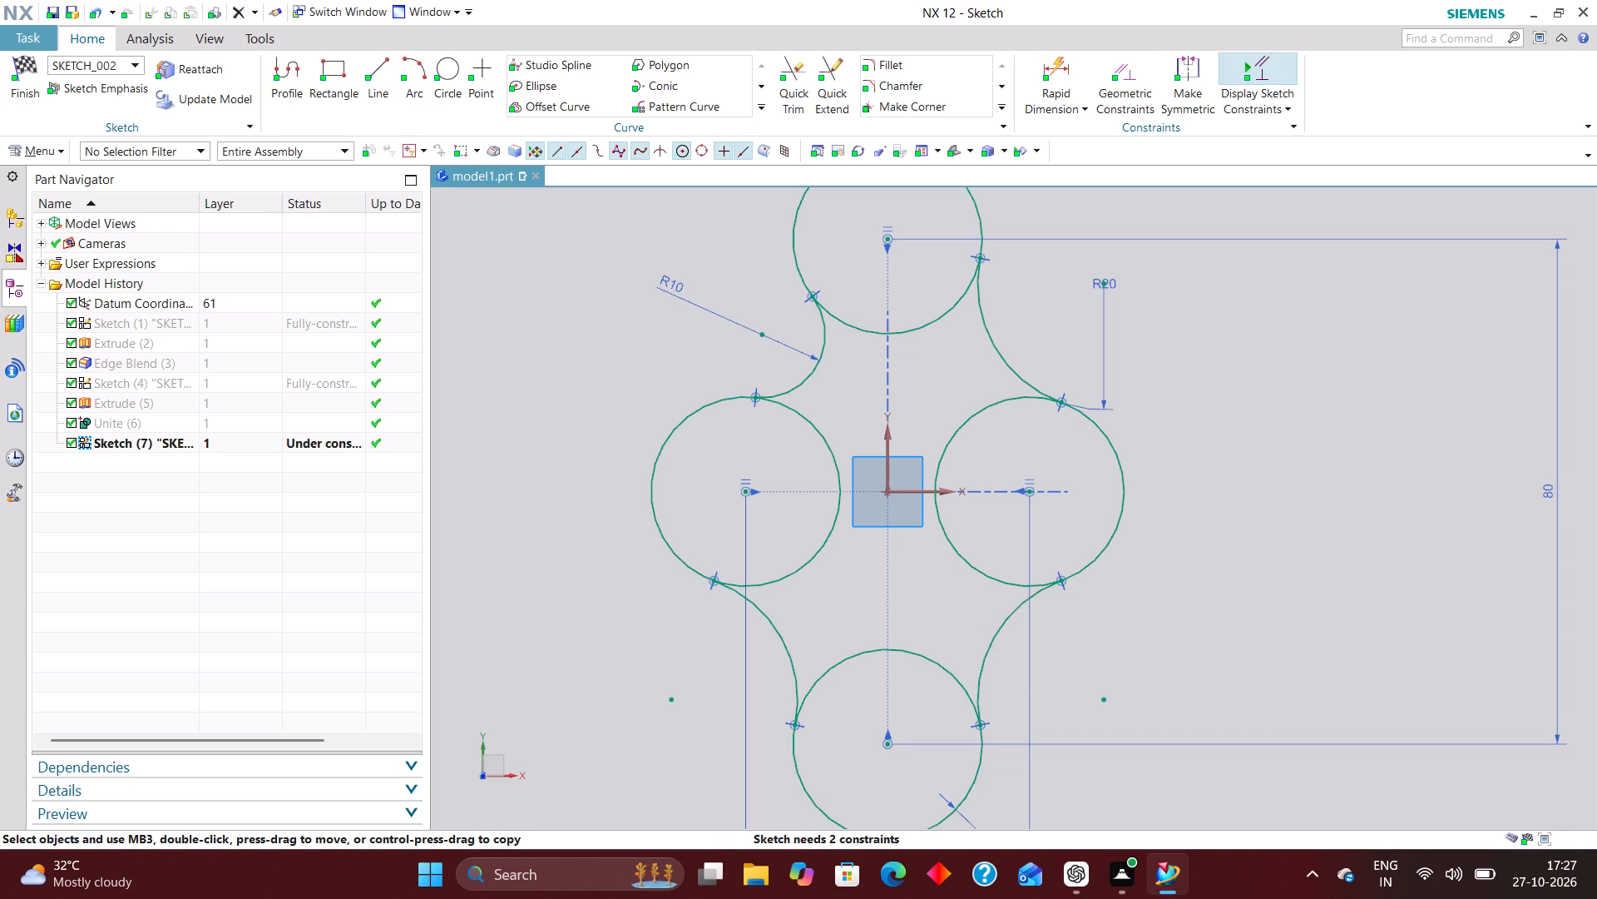
Apply an equal-radius constraint from the upper-left fillet to the upper-right fillet.
left_click(1109, 75)
left_click(822, 336)
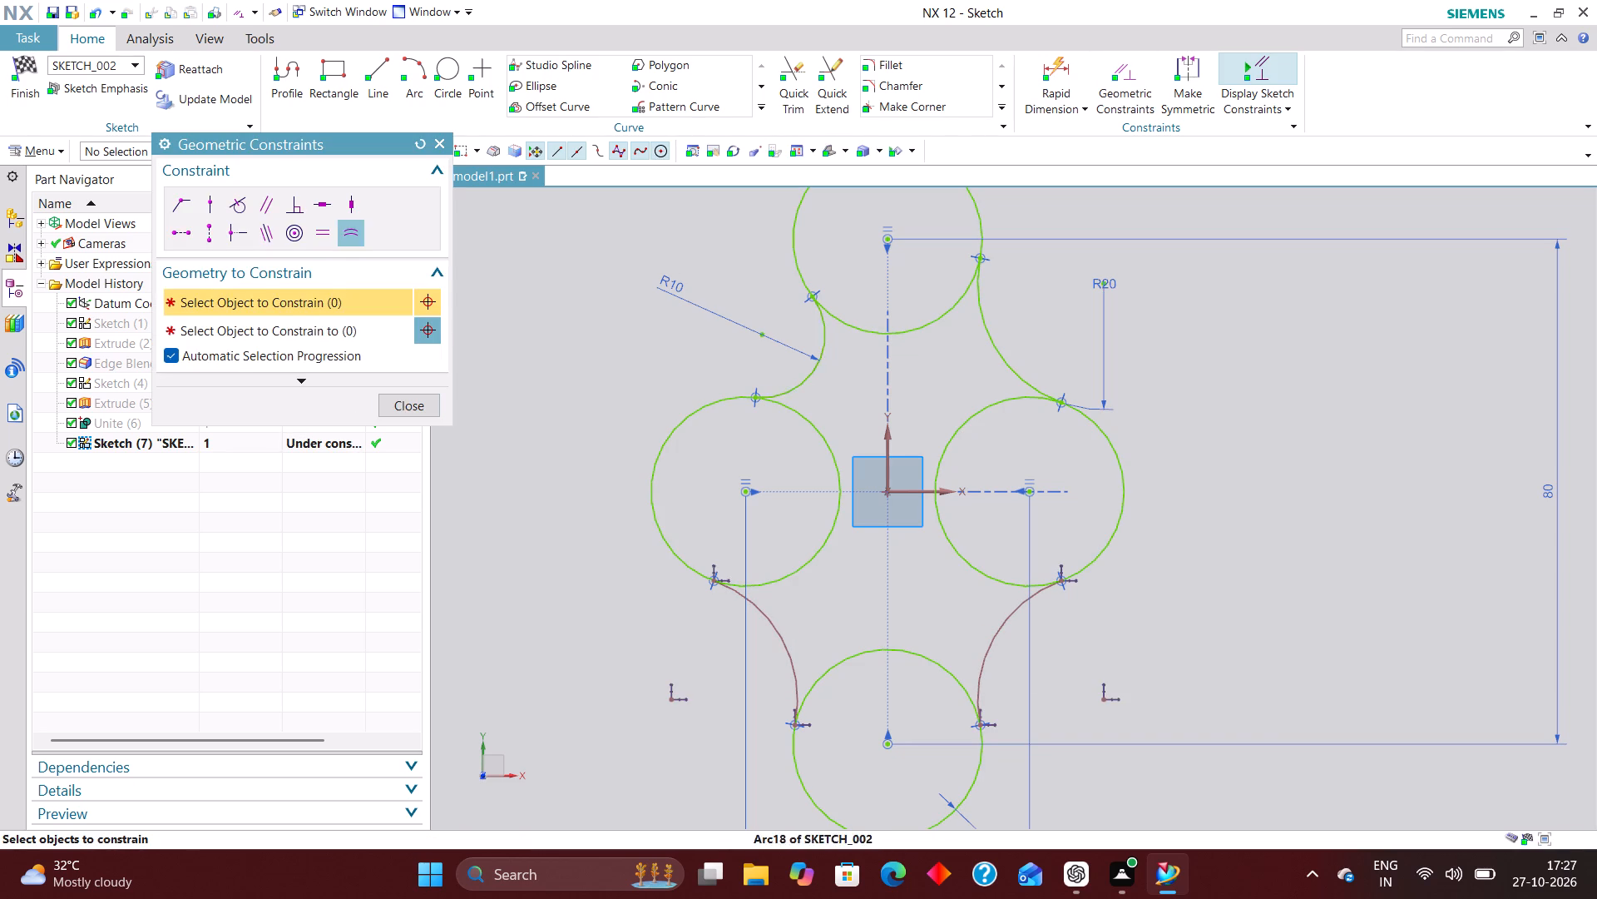
left_click(999, 355)
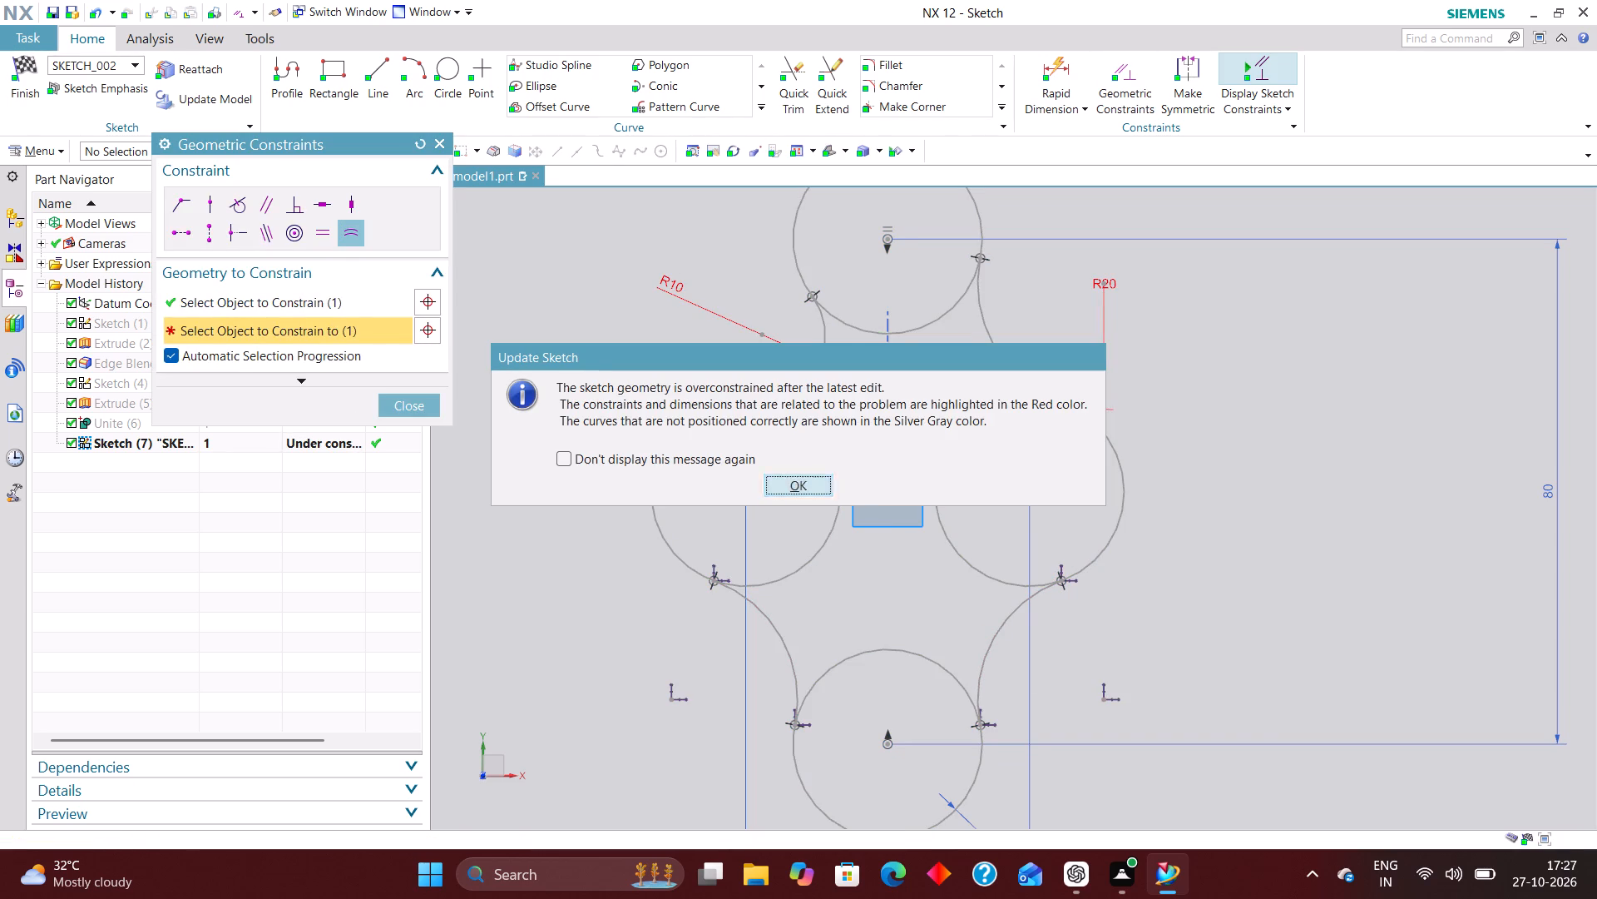
left_click(795, 495)
left_click(406, 403)
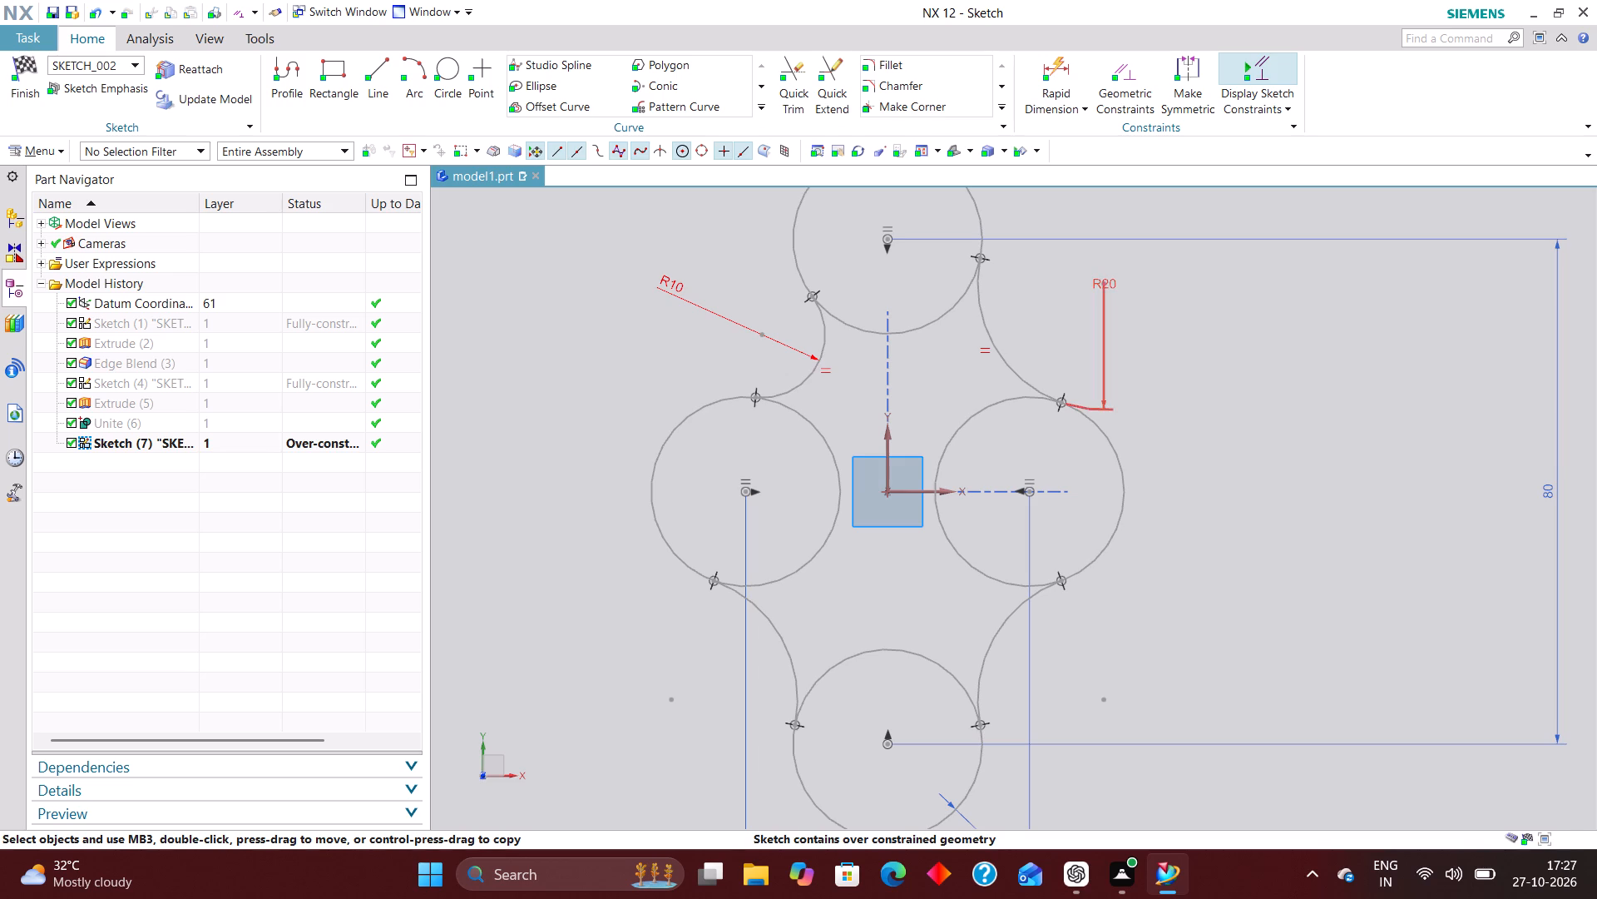
Delete the R20 radial dimension on the upper-right fillet.
right_click_drag(1106, 310, 1002, 294)
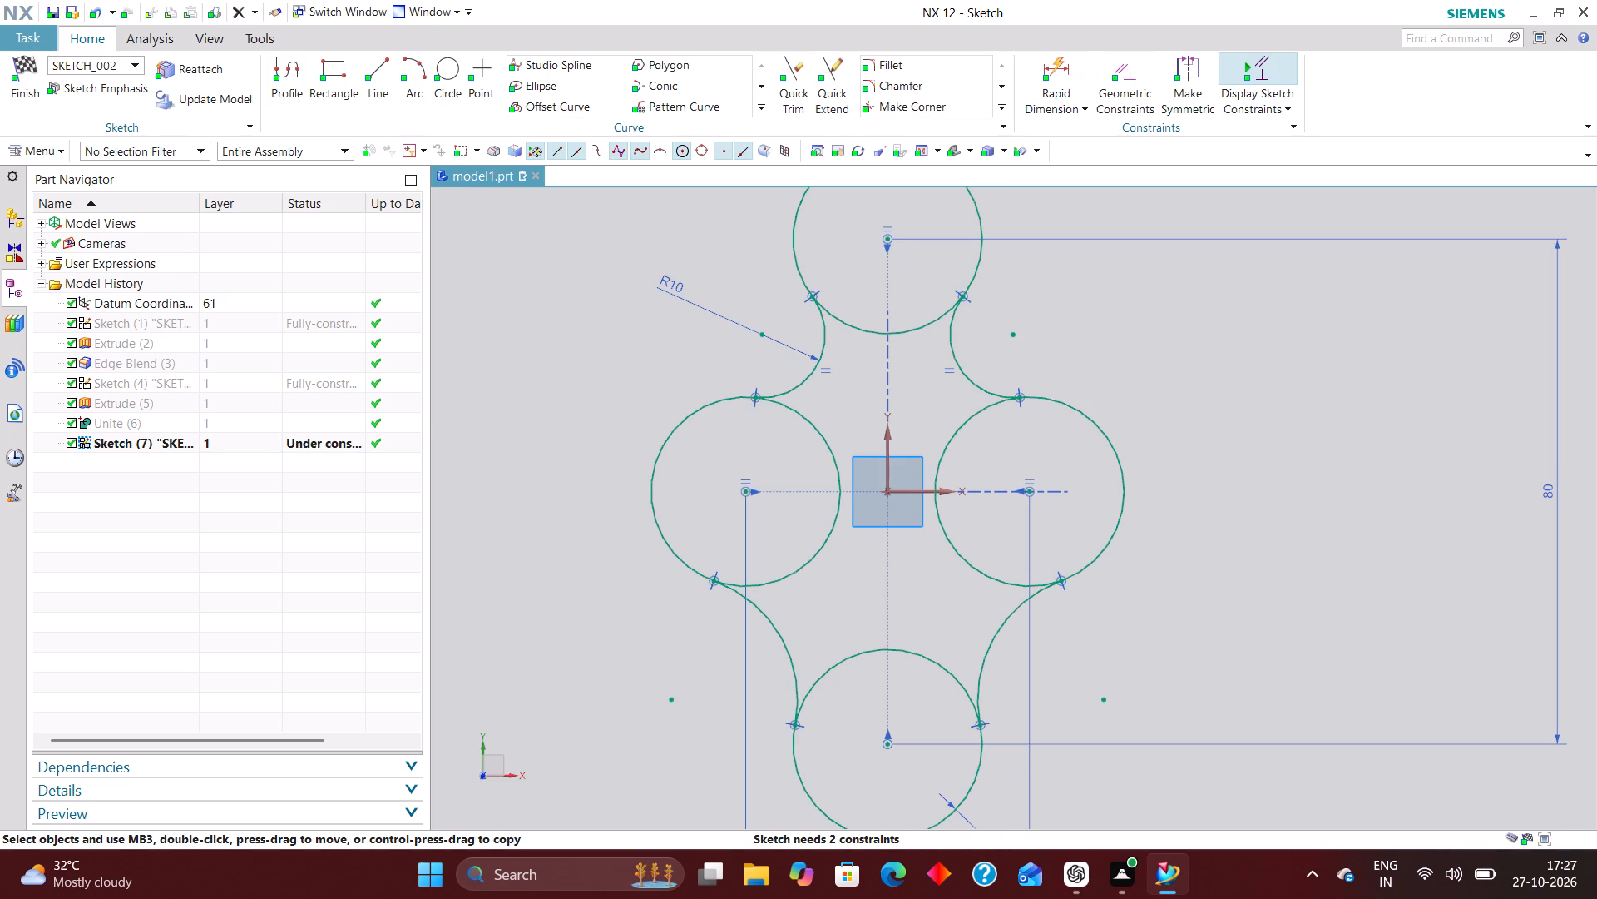
Apply equal-radius constraints from the upper-right fillet to the lower-right fillet, and from that one to the lower-left fillet.
left_click(1111, 74)
left_click(977, 386)
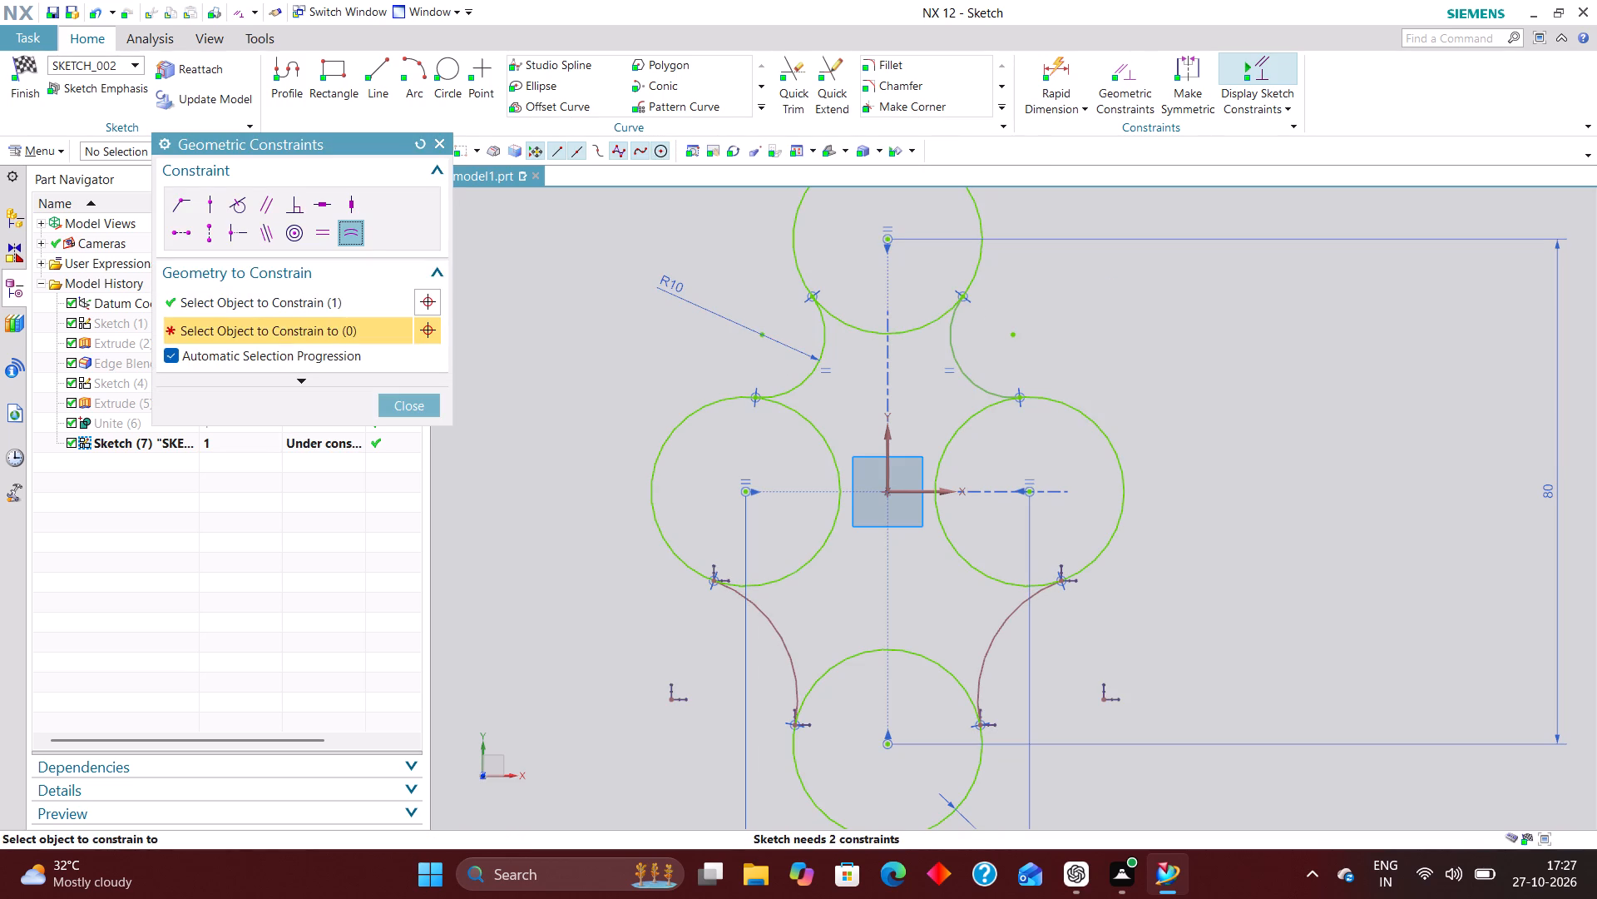
left_click(1011, 616)
left_click(974, 606)
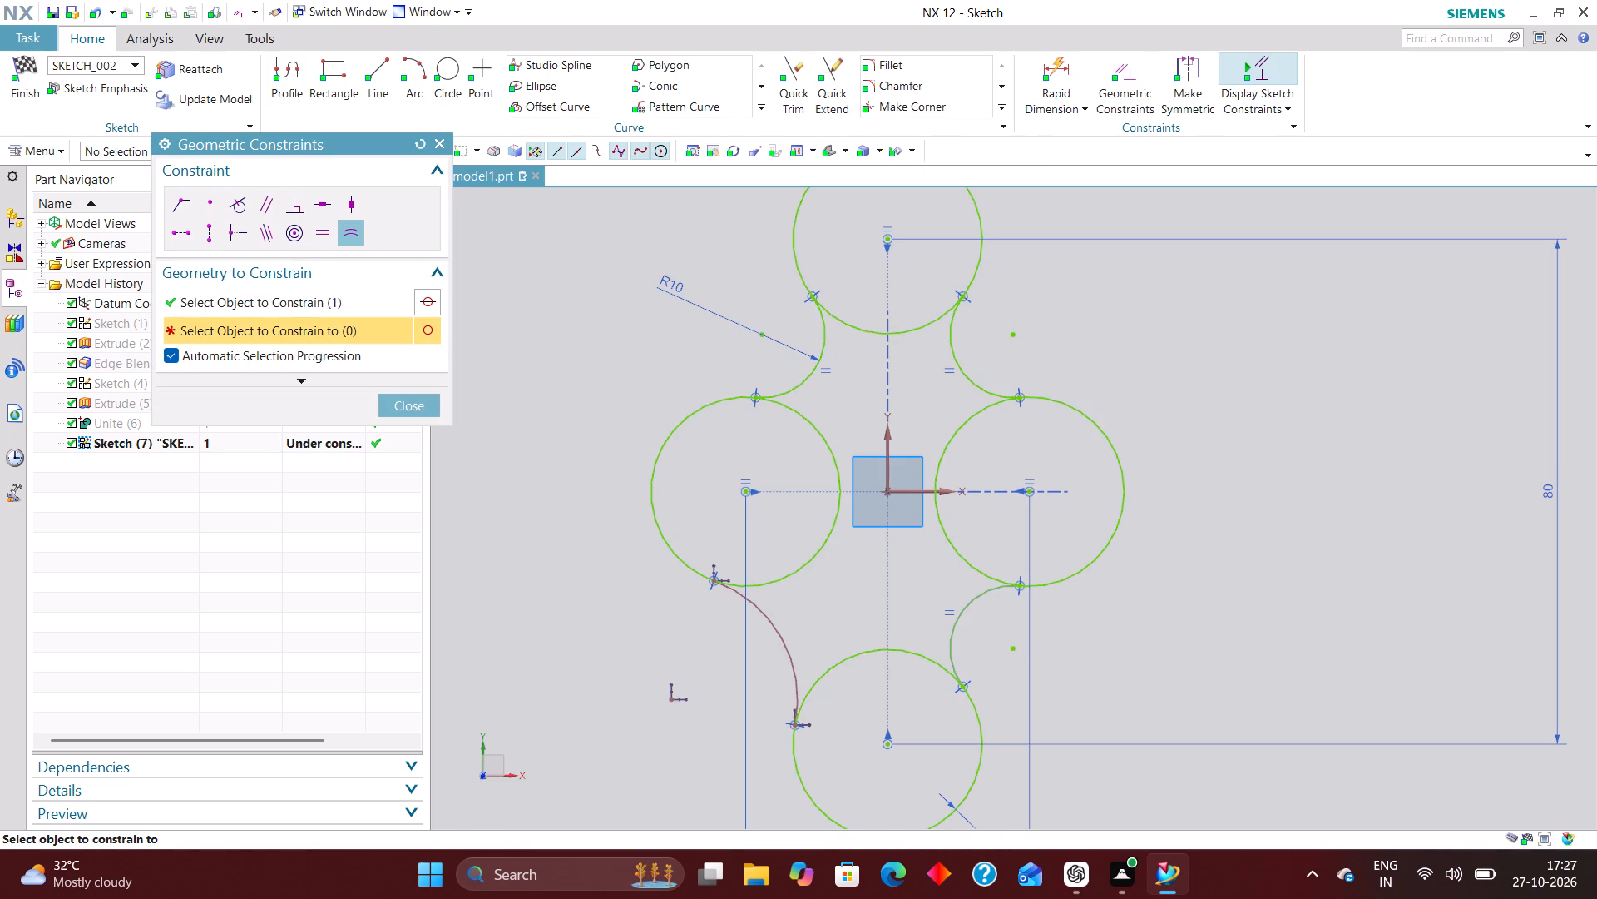
left_click(777, 625)
left_click(415, 410)
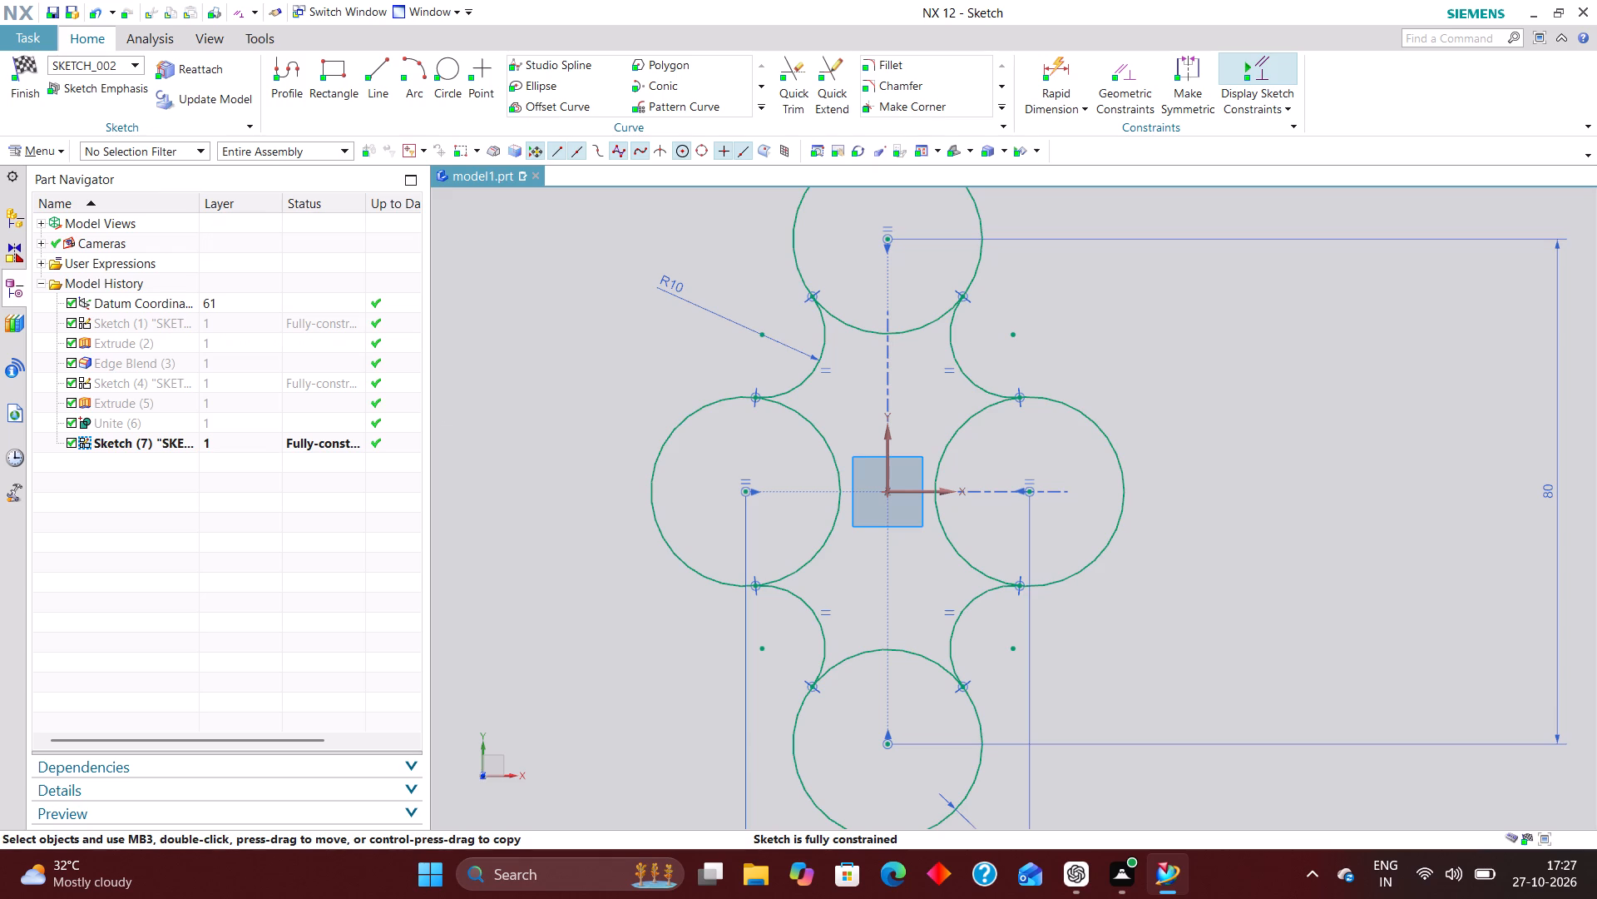
Show the hidden united plate body behind the sketch.
right_click(159, 410)
left_click(212, 419)
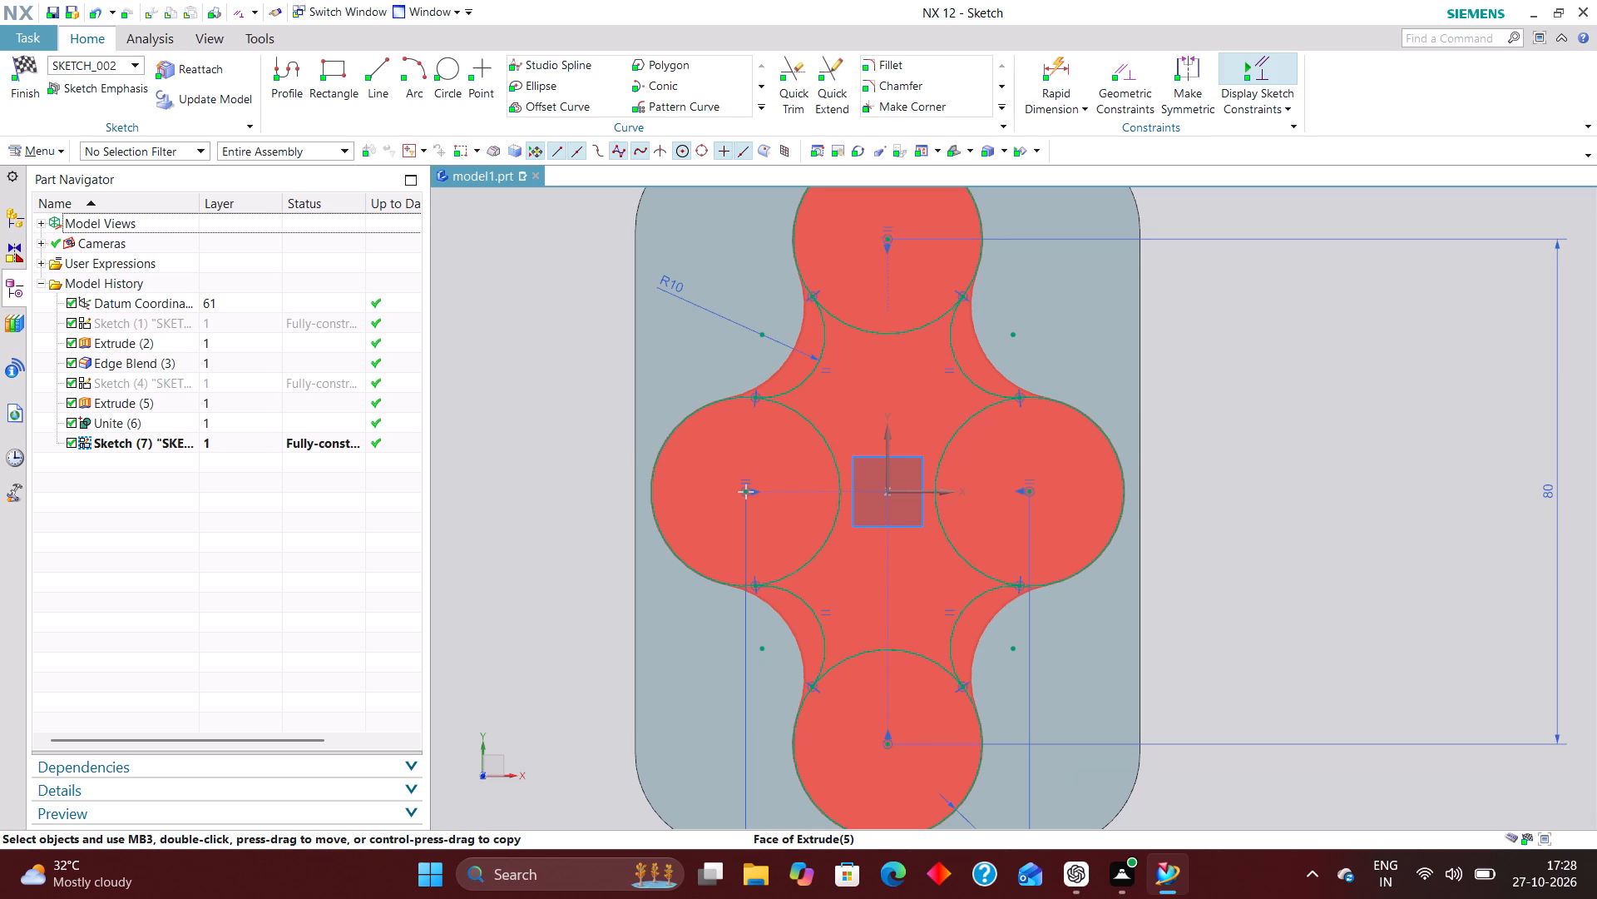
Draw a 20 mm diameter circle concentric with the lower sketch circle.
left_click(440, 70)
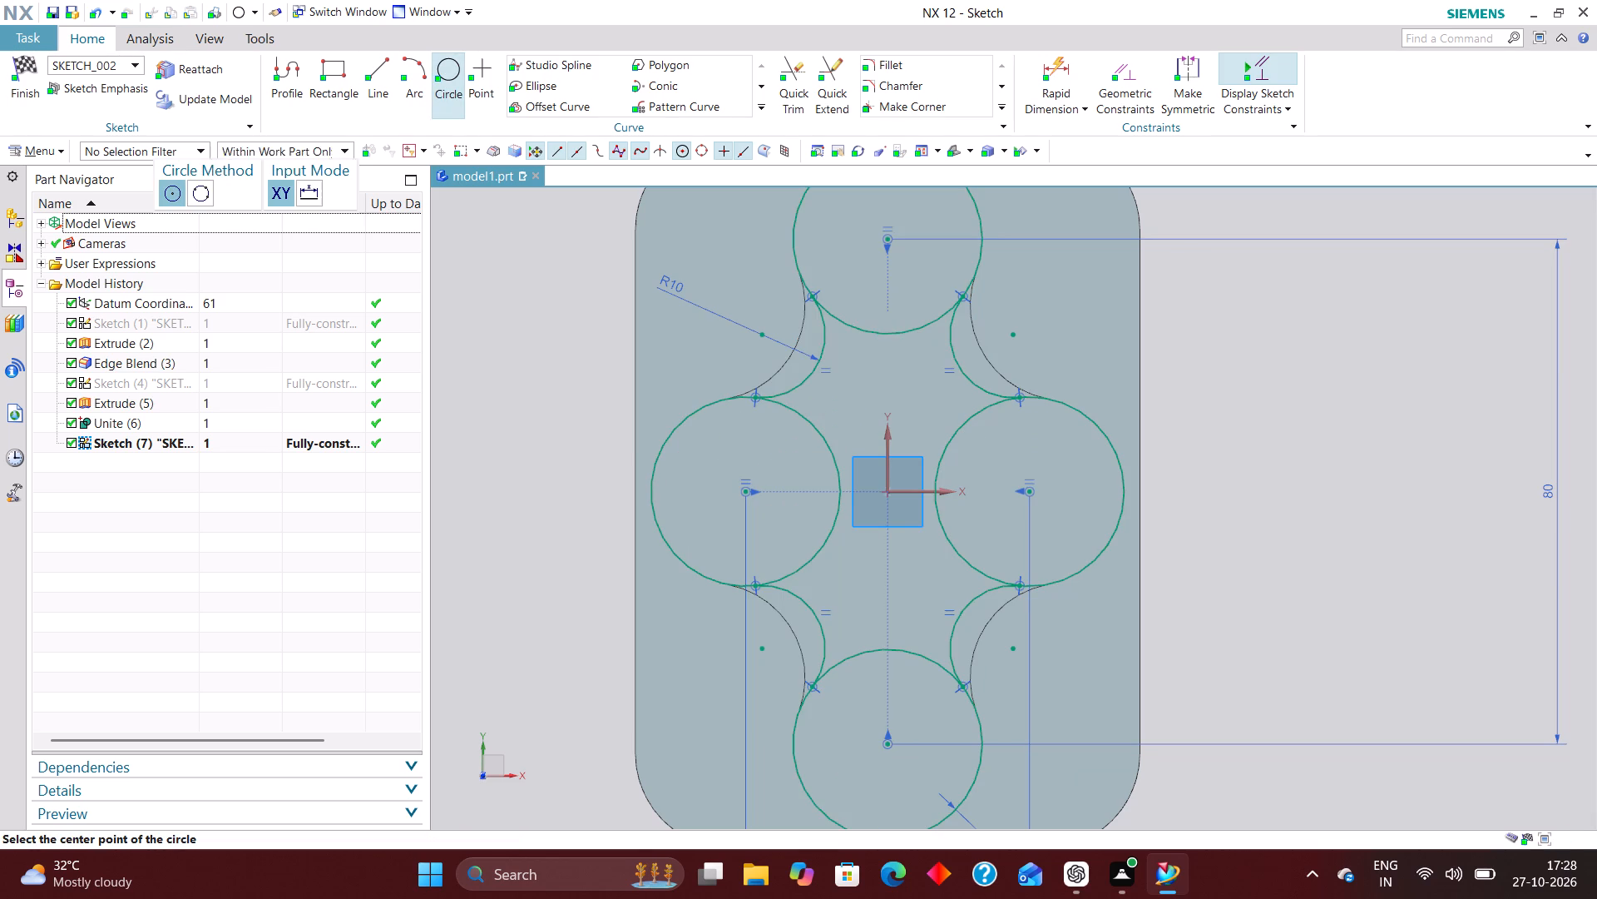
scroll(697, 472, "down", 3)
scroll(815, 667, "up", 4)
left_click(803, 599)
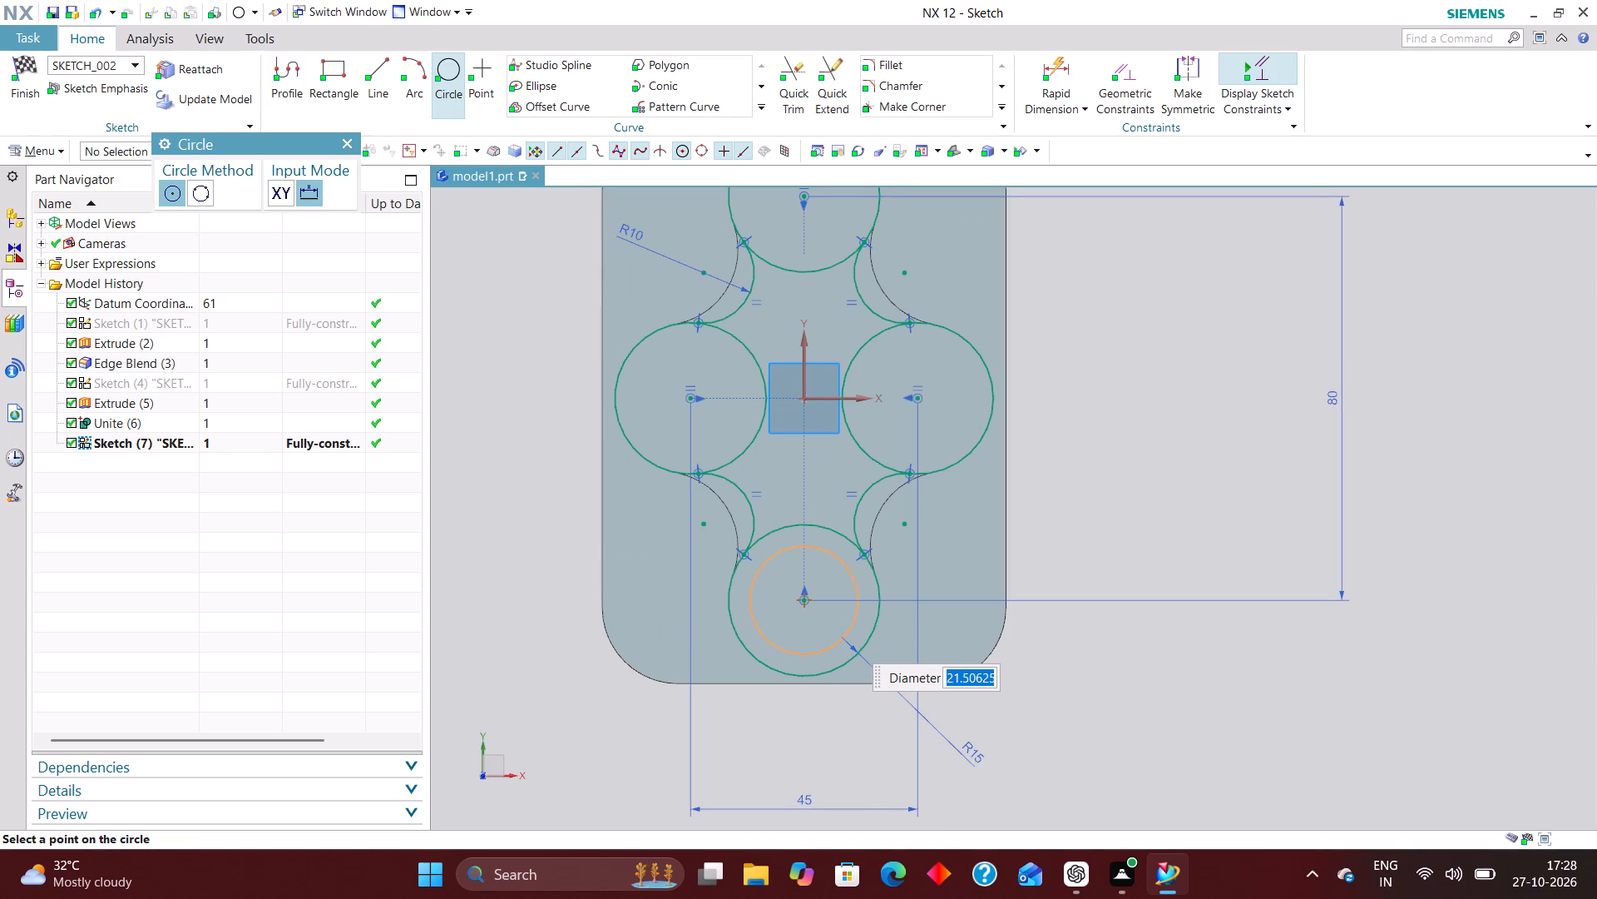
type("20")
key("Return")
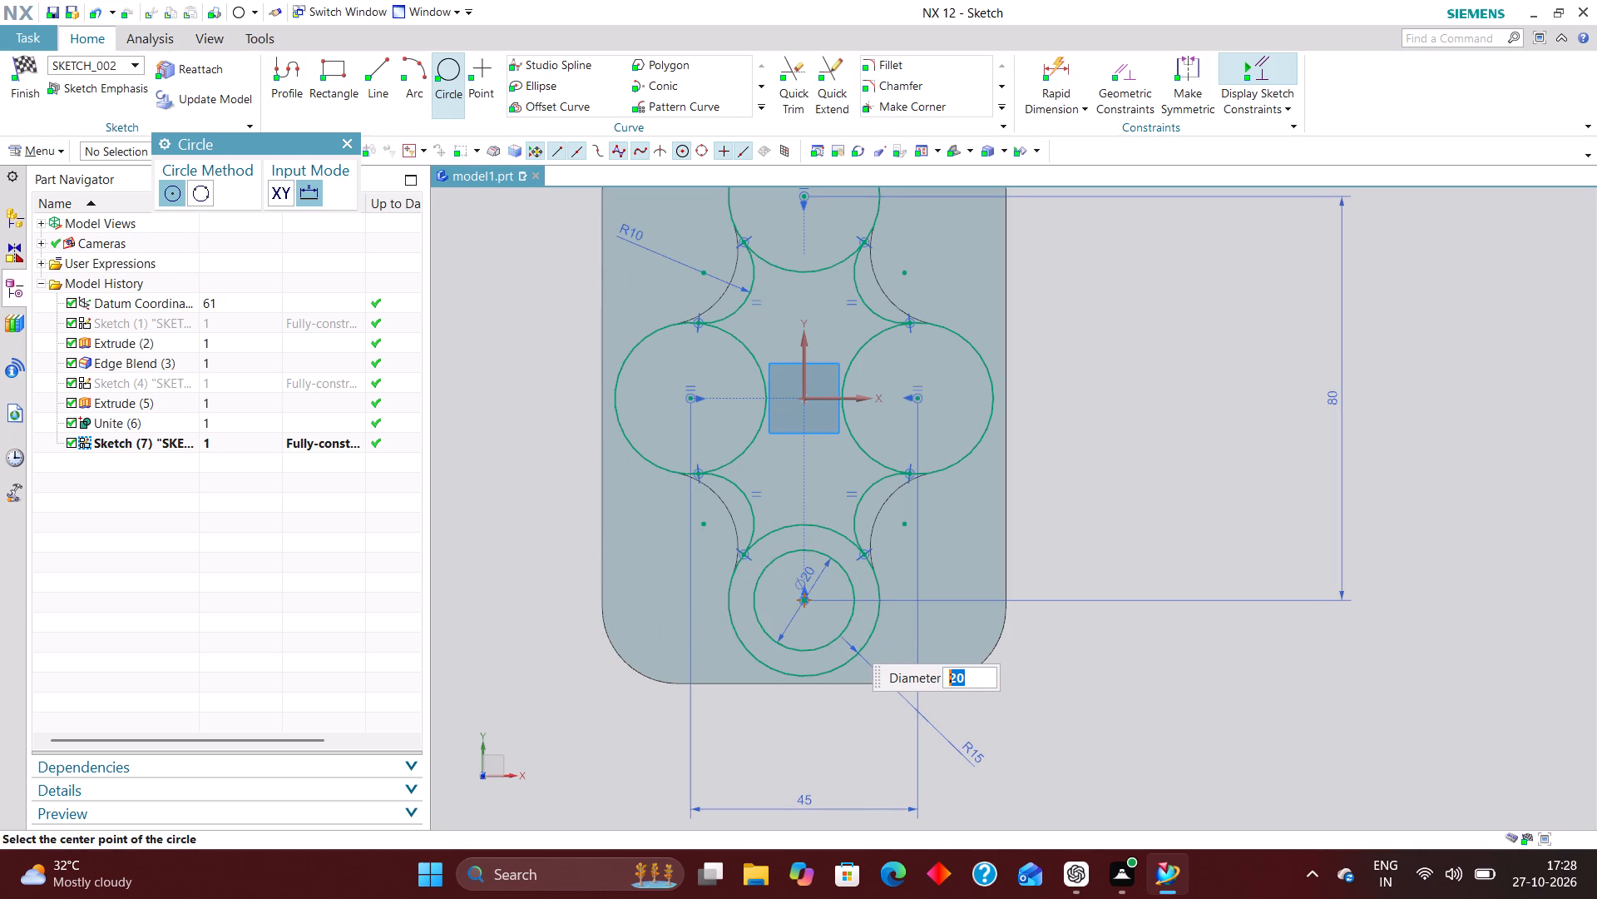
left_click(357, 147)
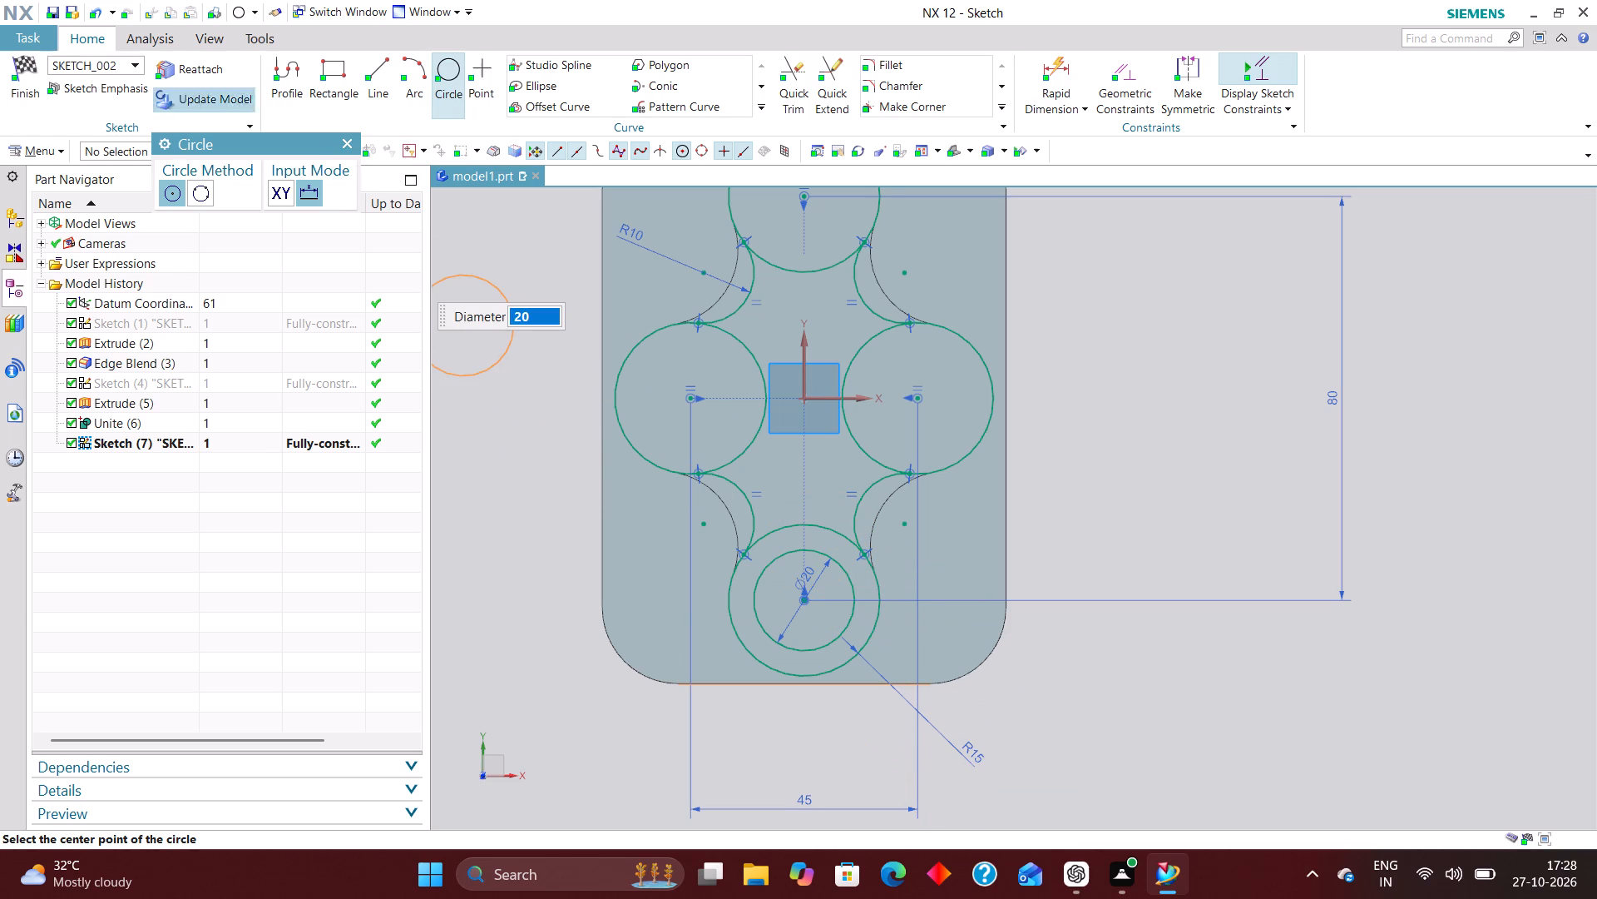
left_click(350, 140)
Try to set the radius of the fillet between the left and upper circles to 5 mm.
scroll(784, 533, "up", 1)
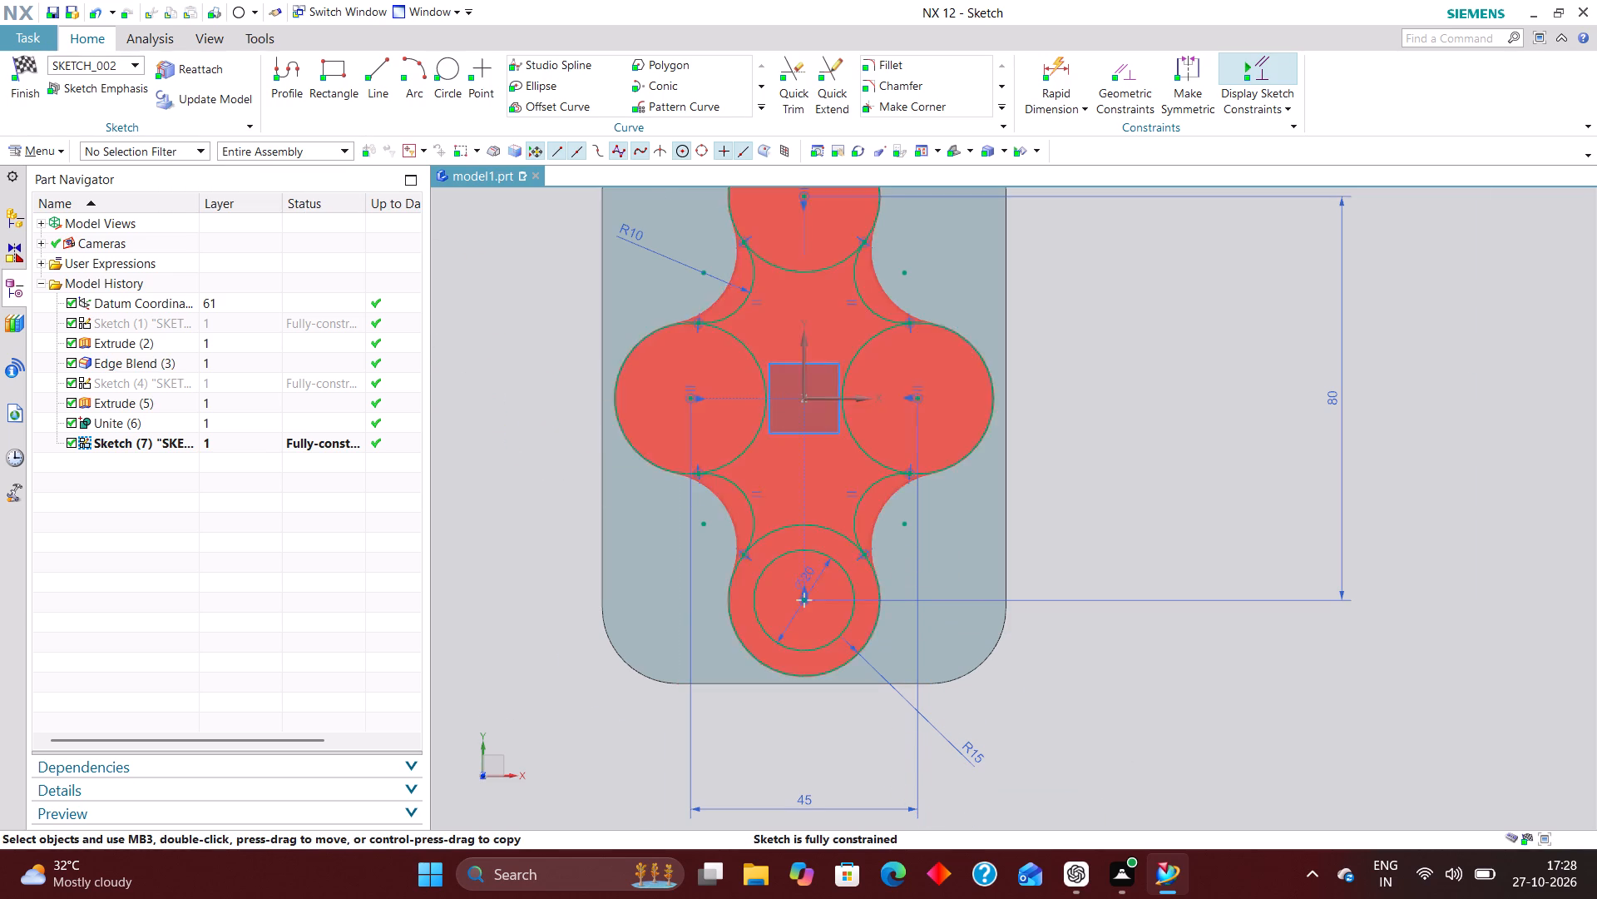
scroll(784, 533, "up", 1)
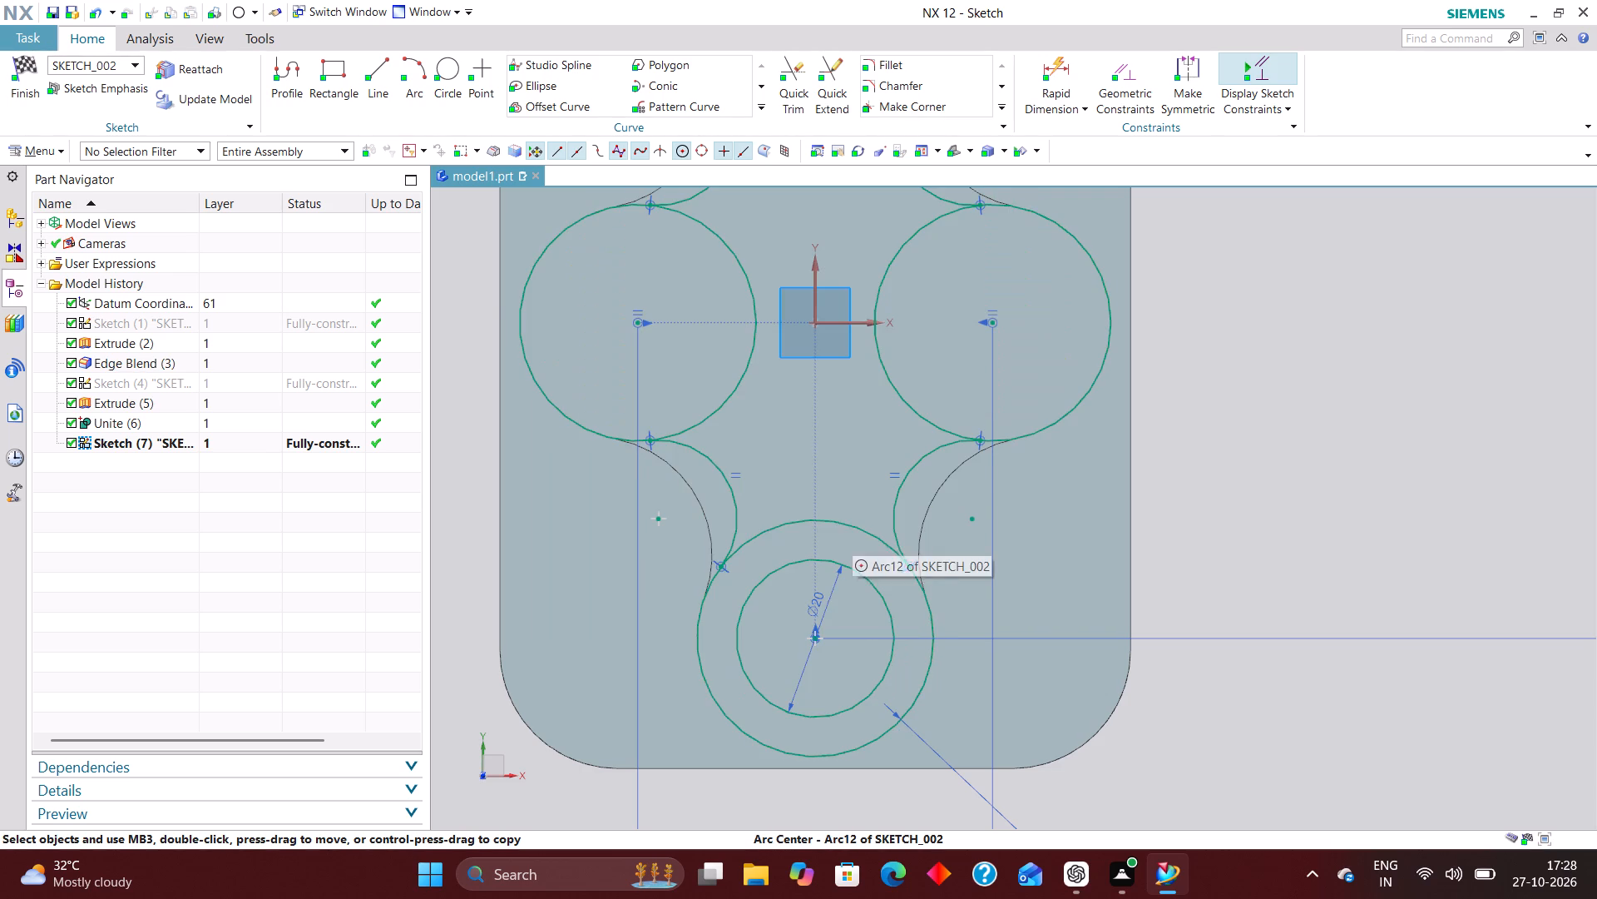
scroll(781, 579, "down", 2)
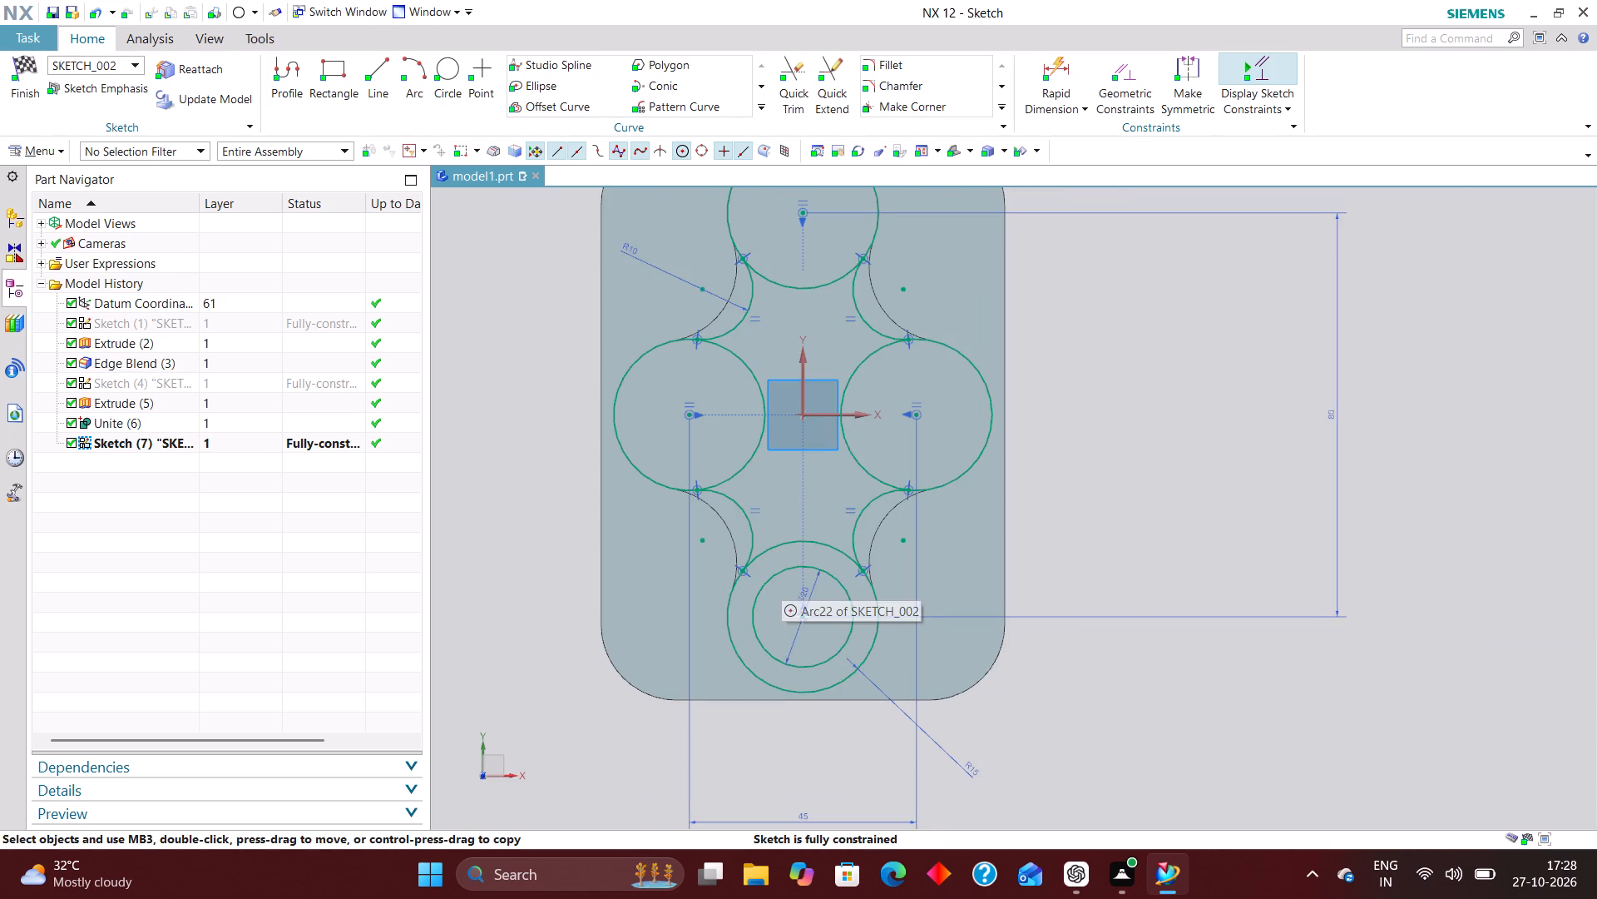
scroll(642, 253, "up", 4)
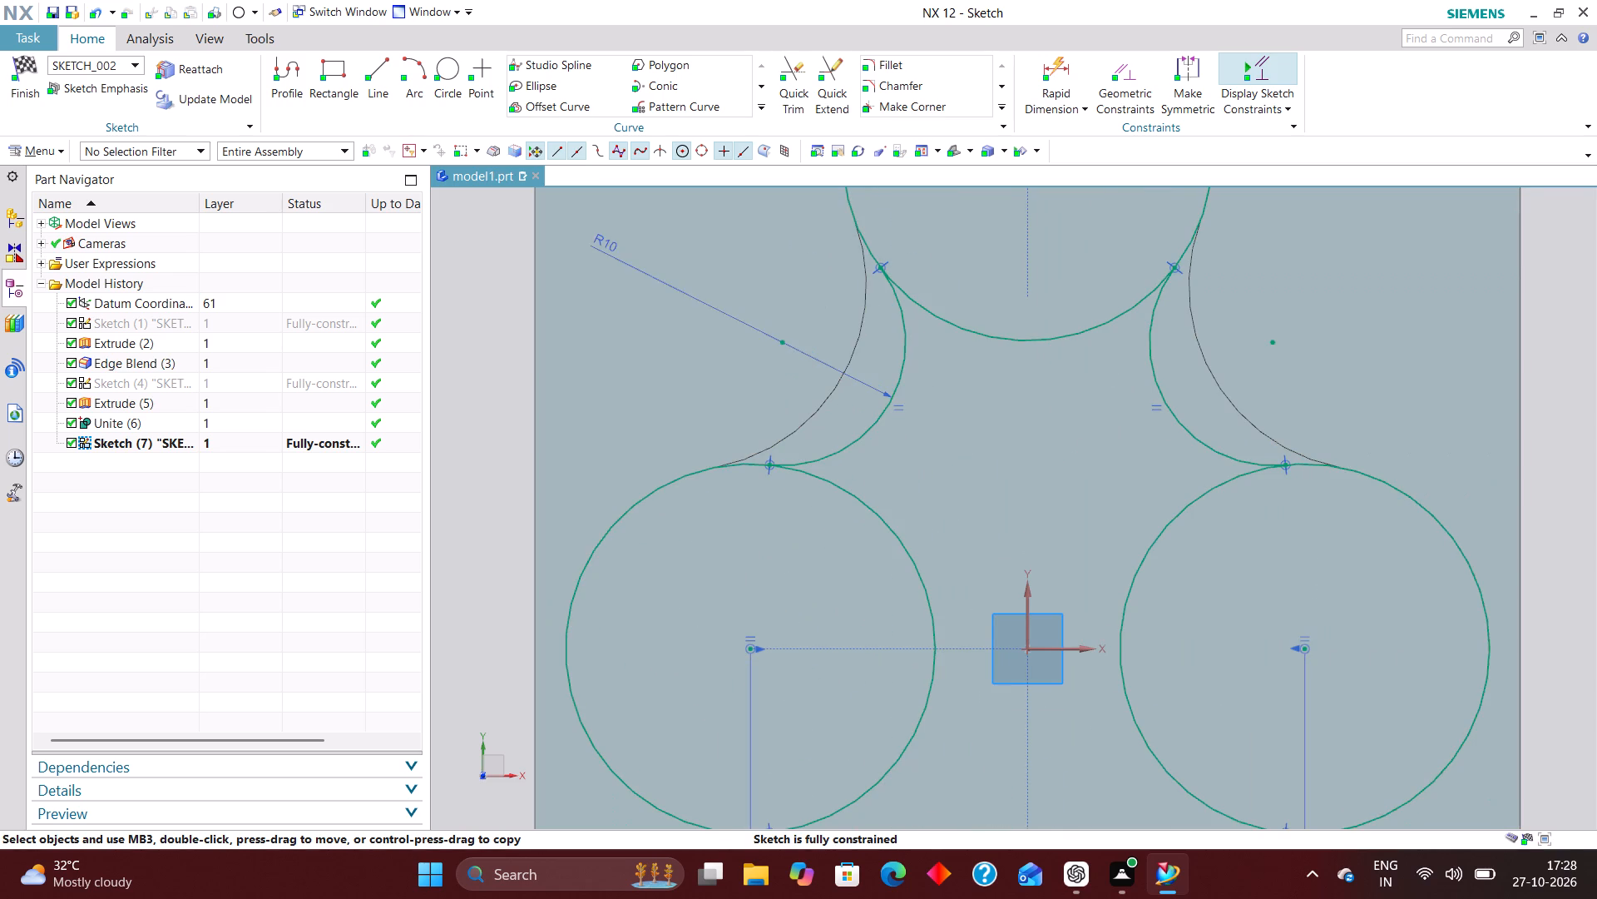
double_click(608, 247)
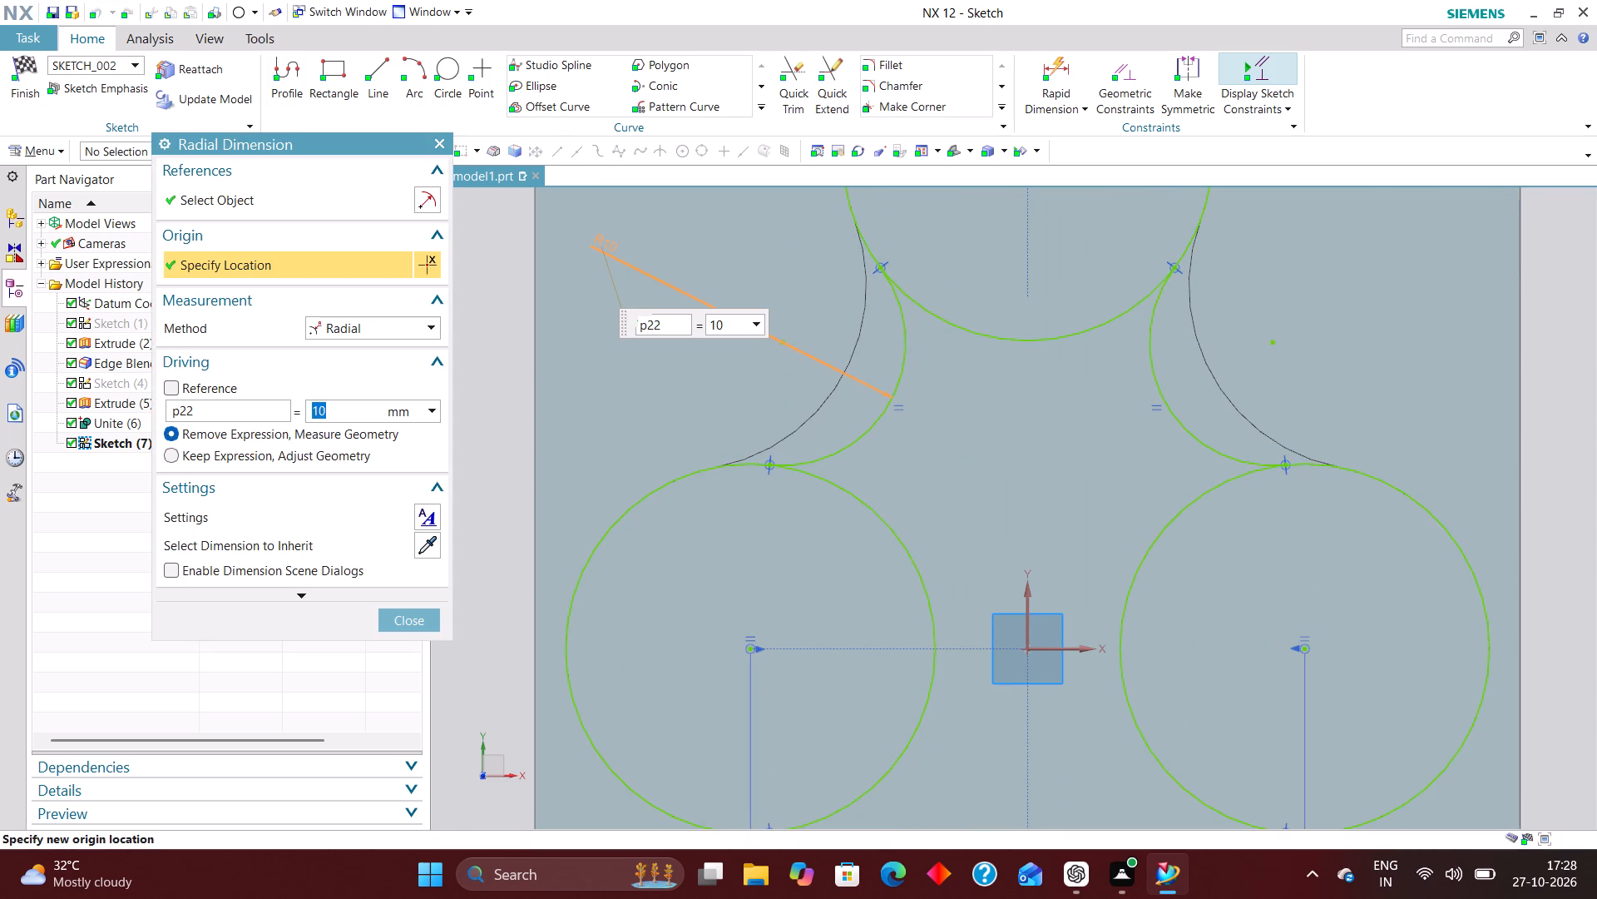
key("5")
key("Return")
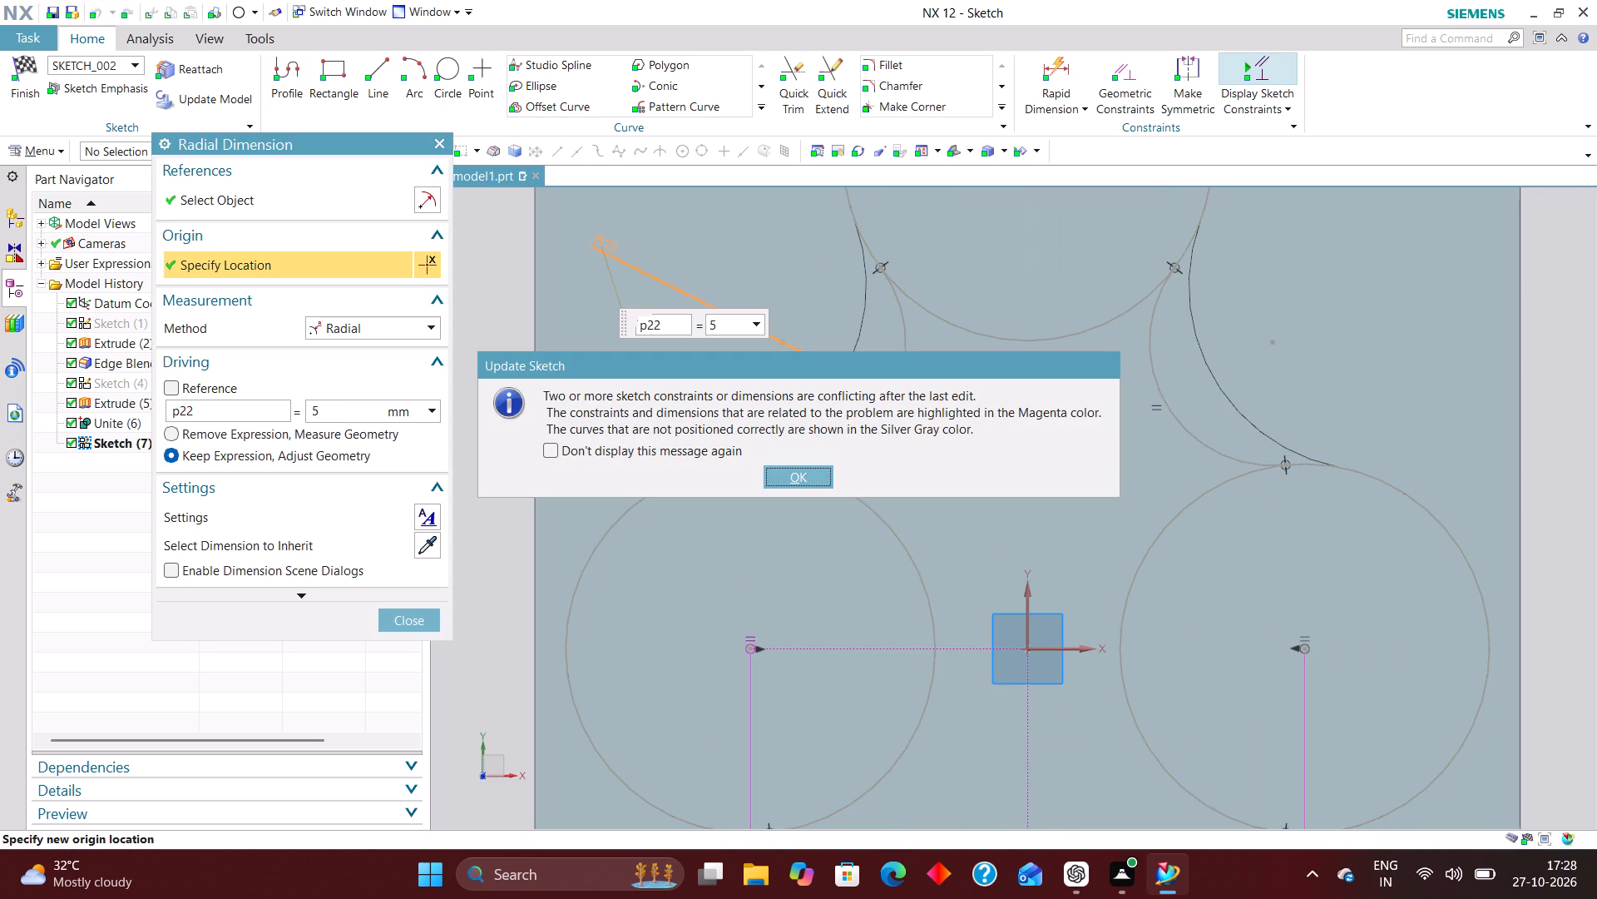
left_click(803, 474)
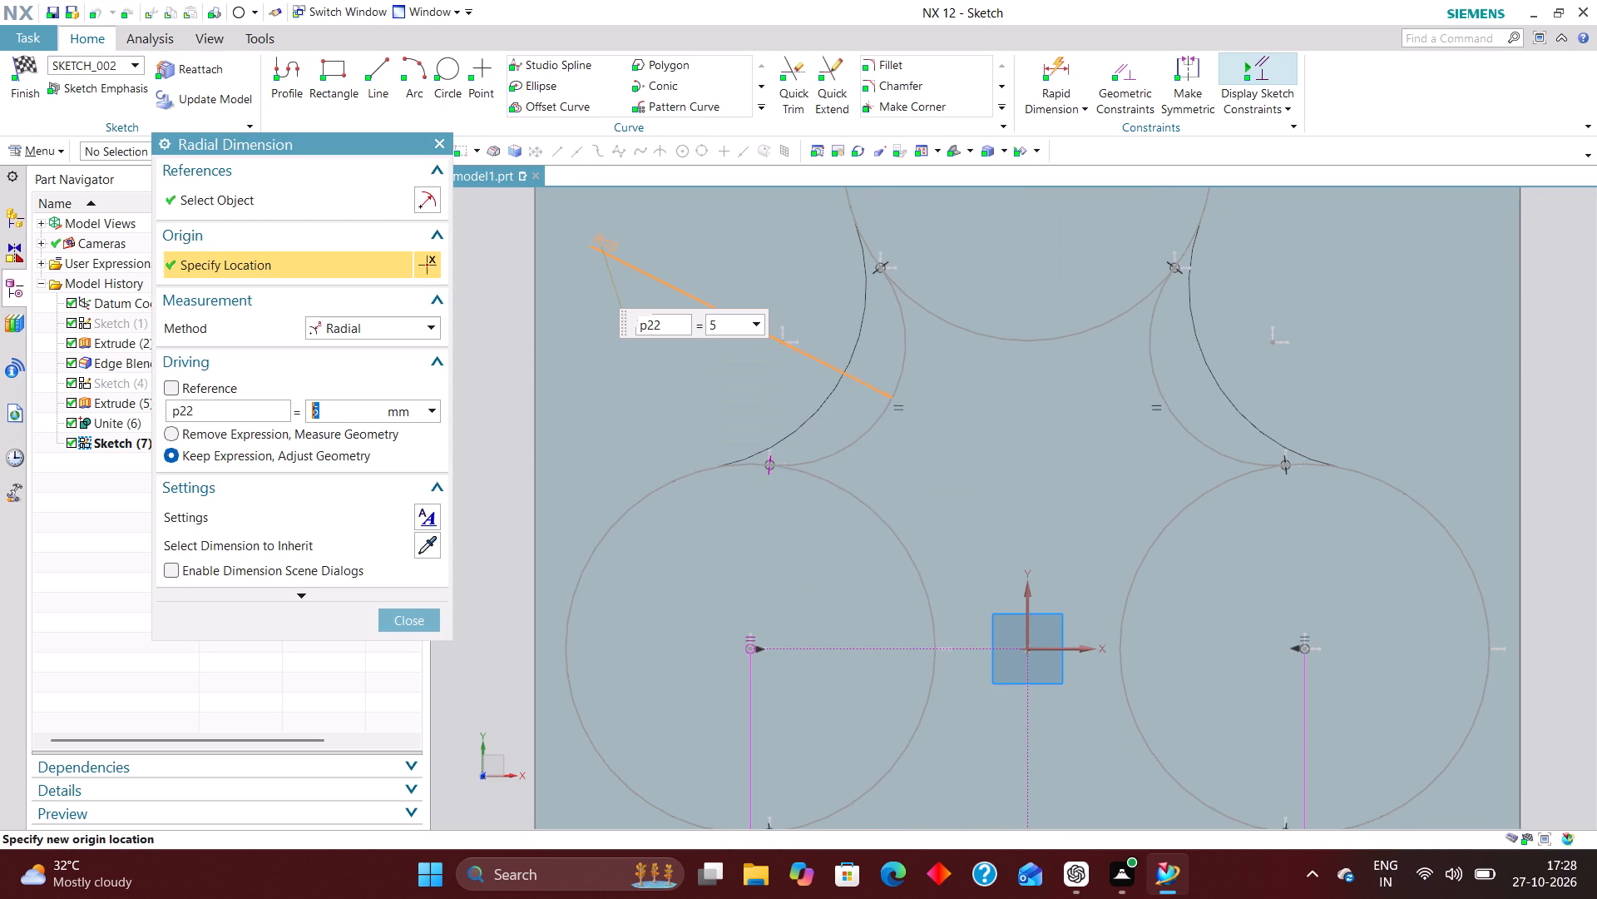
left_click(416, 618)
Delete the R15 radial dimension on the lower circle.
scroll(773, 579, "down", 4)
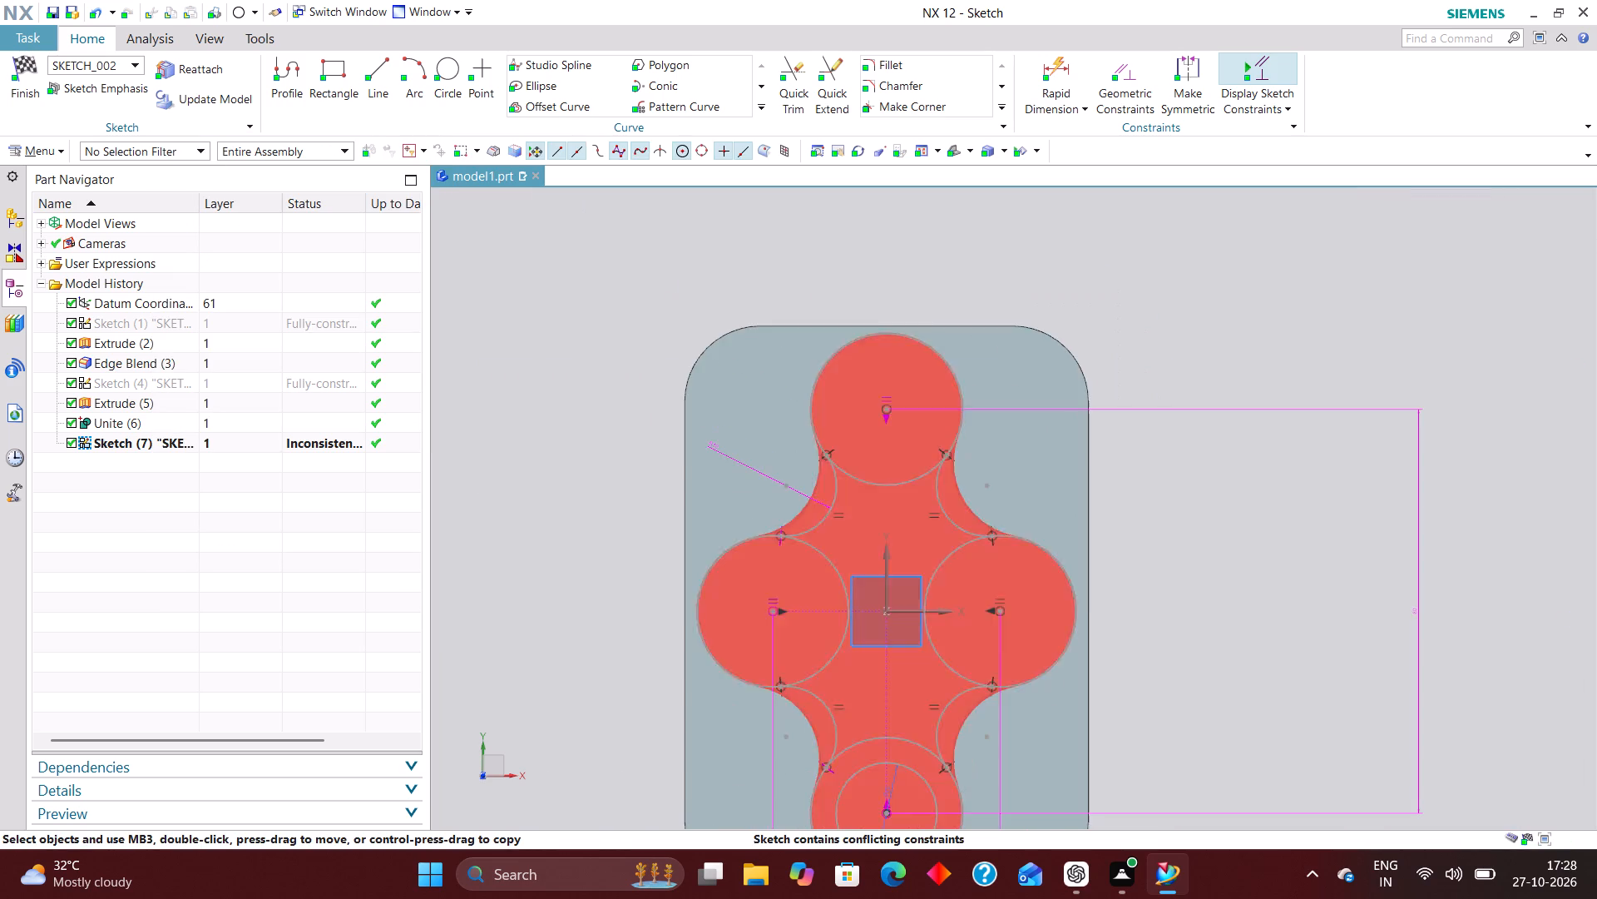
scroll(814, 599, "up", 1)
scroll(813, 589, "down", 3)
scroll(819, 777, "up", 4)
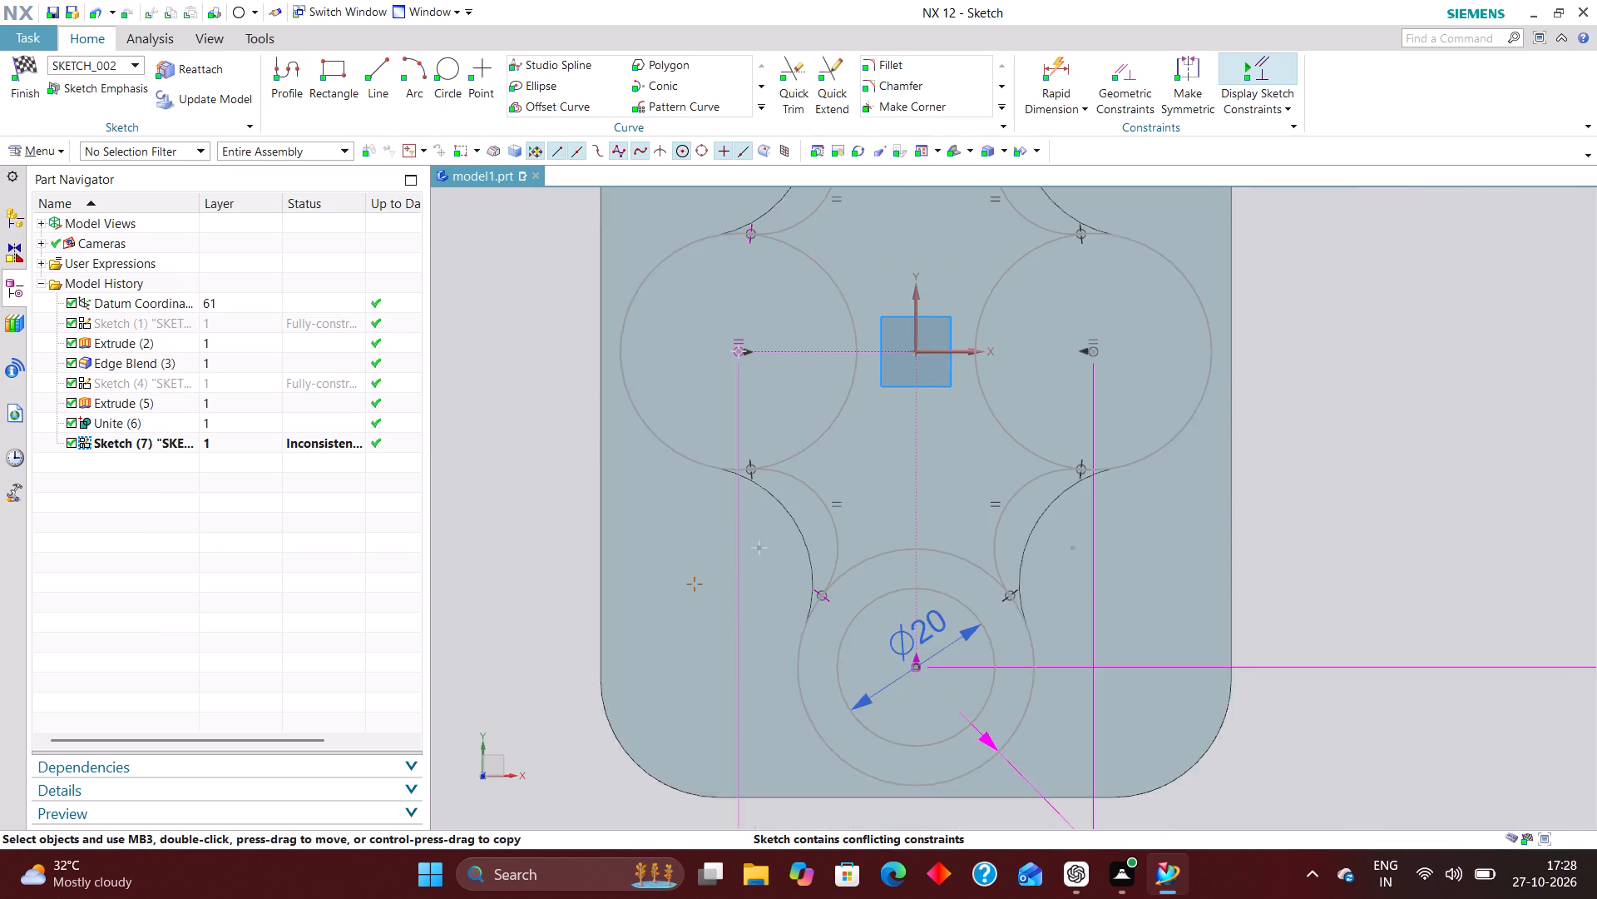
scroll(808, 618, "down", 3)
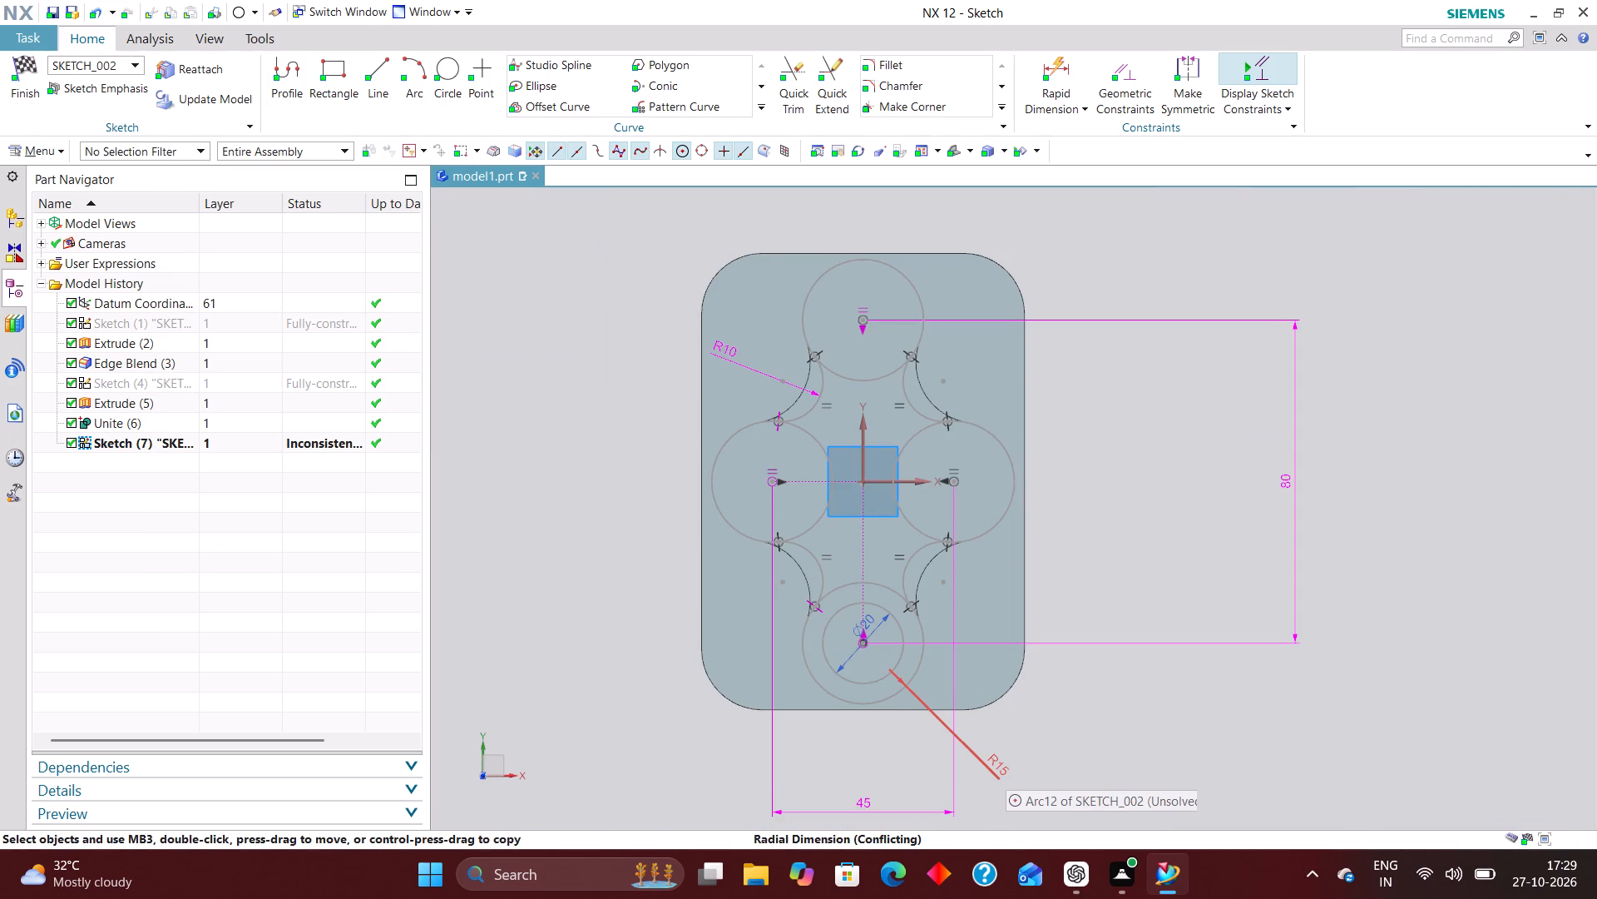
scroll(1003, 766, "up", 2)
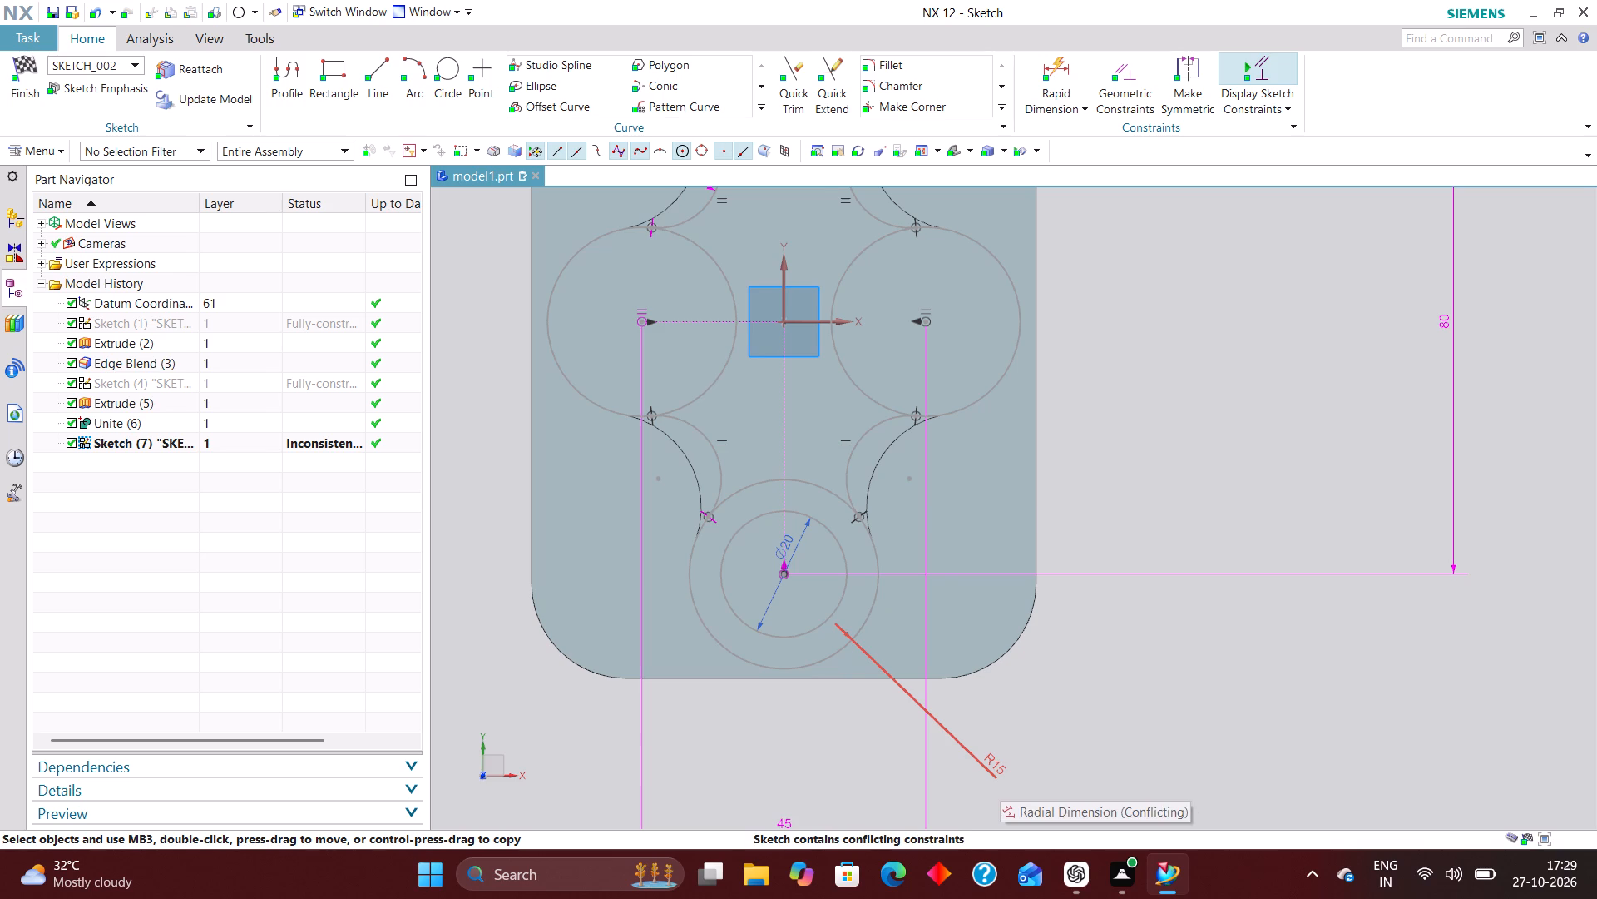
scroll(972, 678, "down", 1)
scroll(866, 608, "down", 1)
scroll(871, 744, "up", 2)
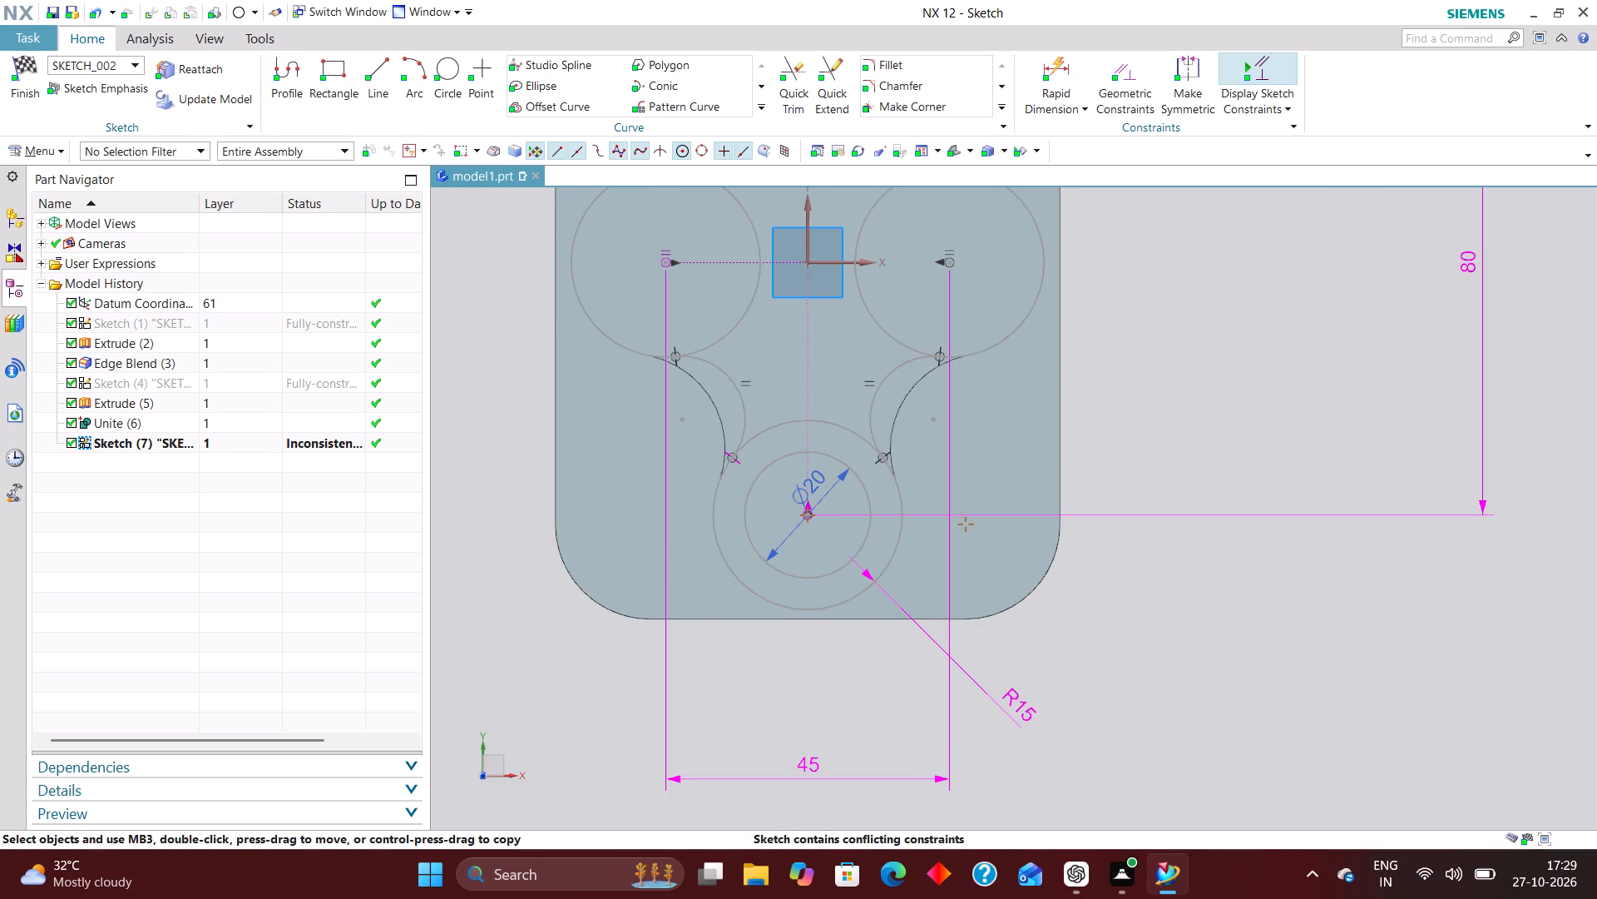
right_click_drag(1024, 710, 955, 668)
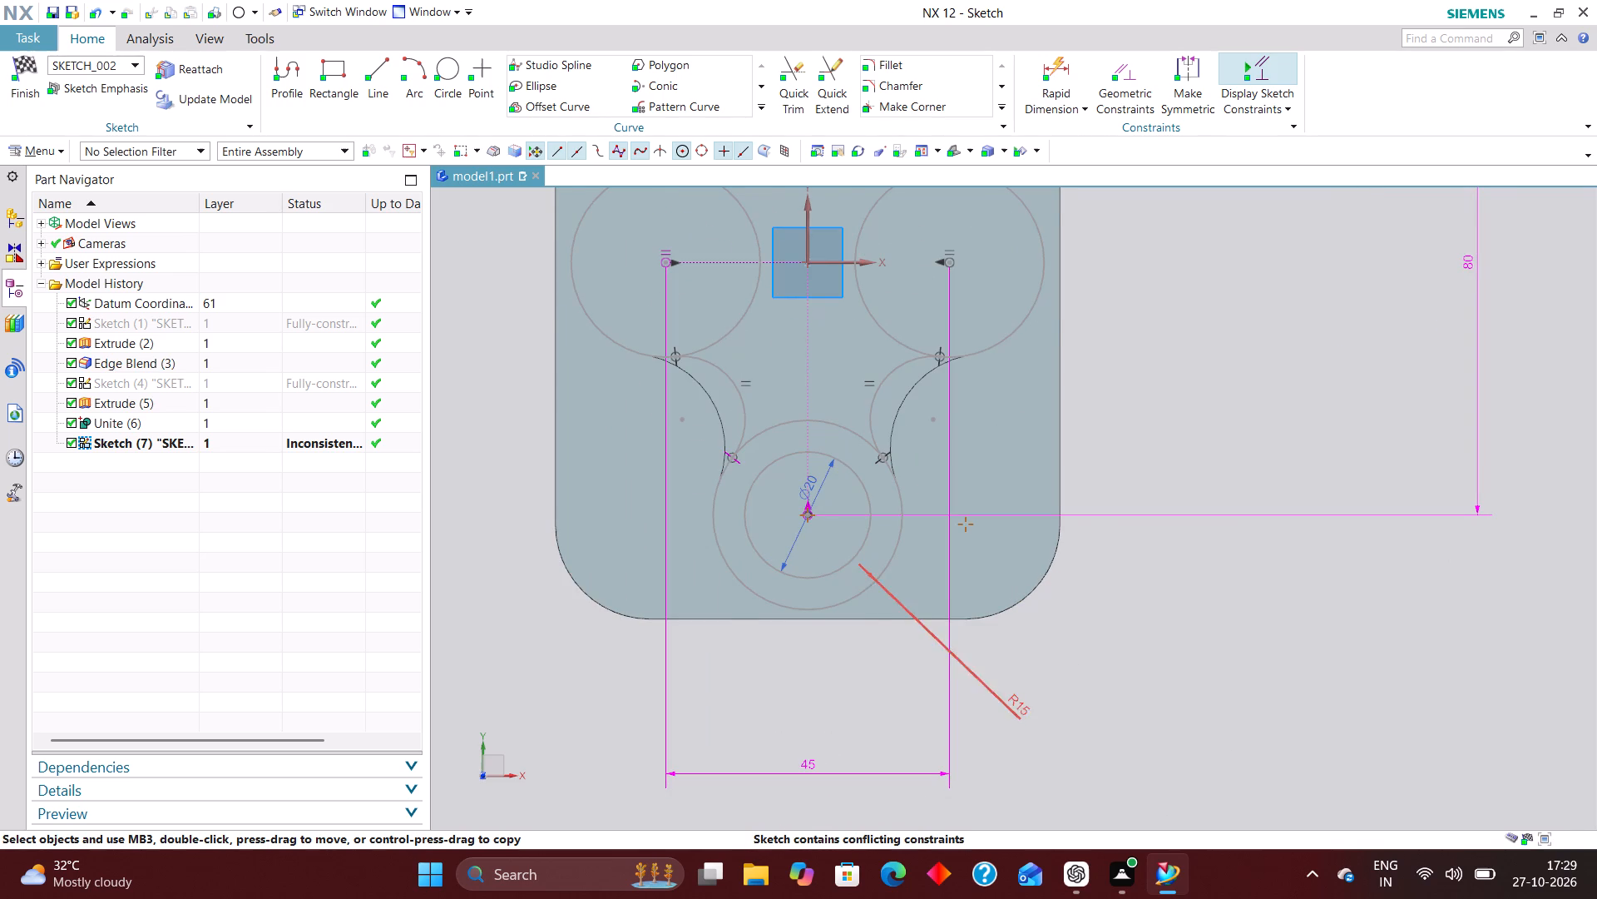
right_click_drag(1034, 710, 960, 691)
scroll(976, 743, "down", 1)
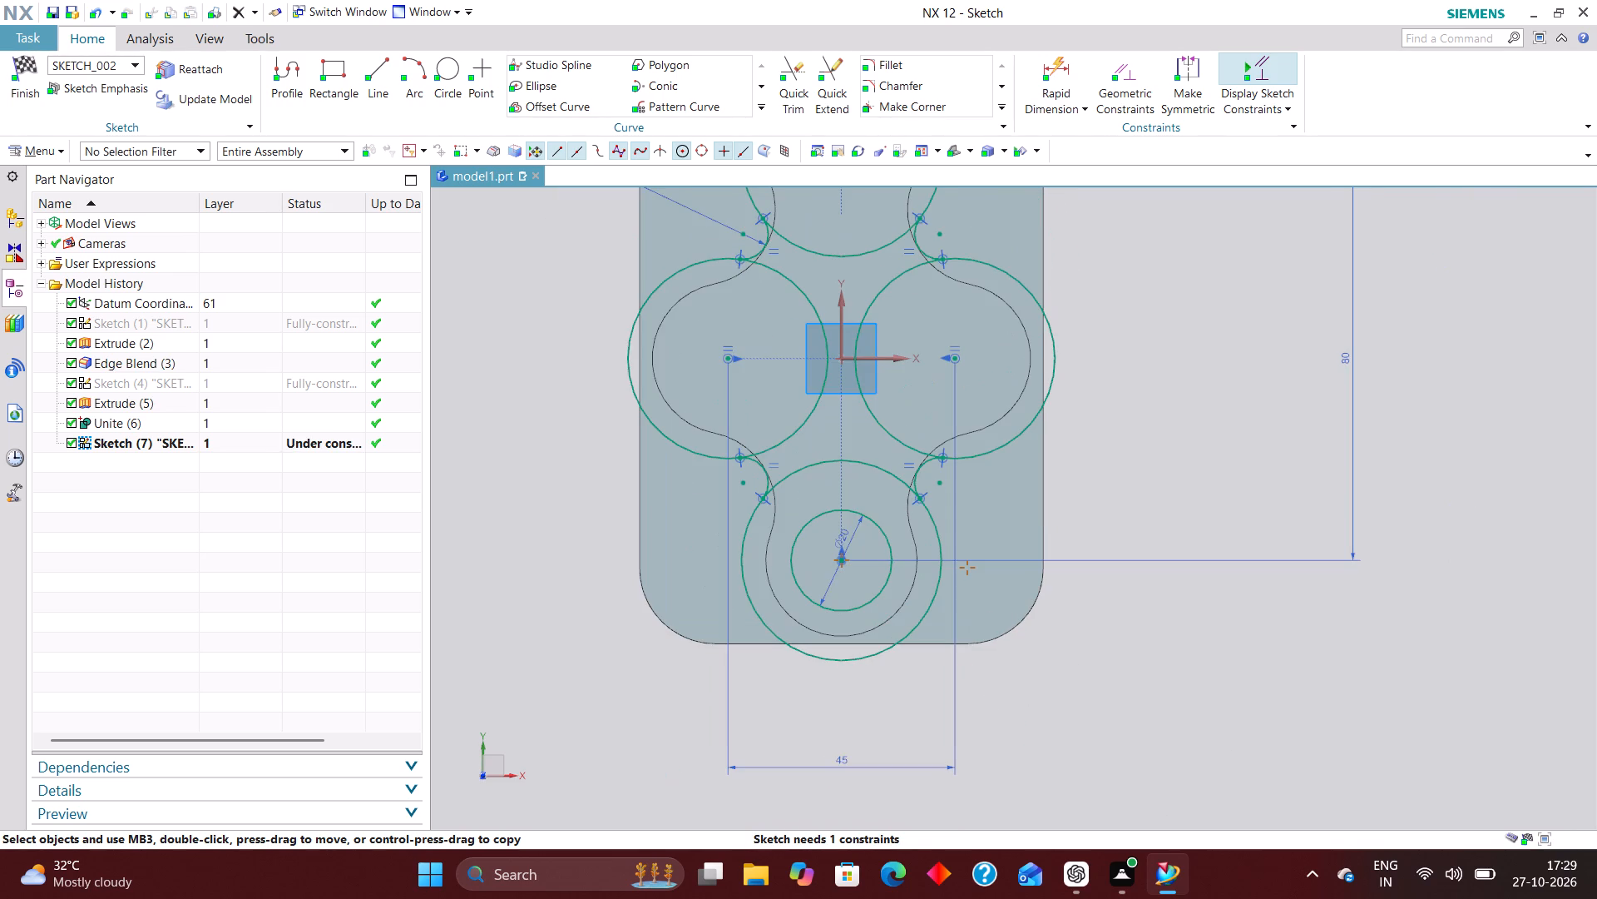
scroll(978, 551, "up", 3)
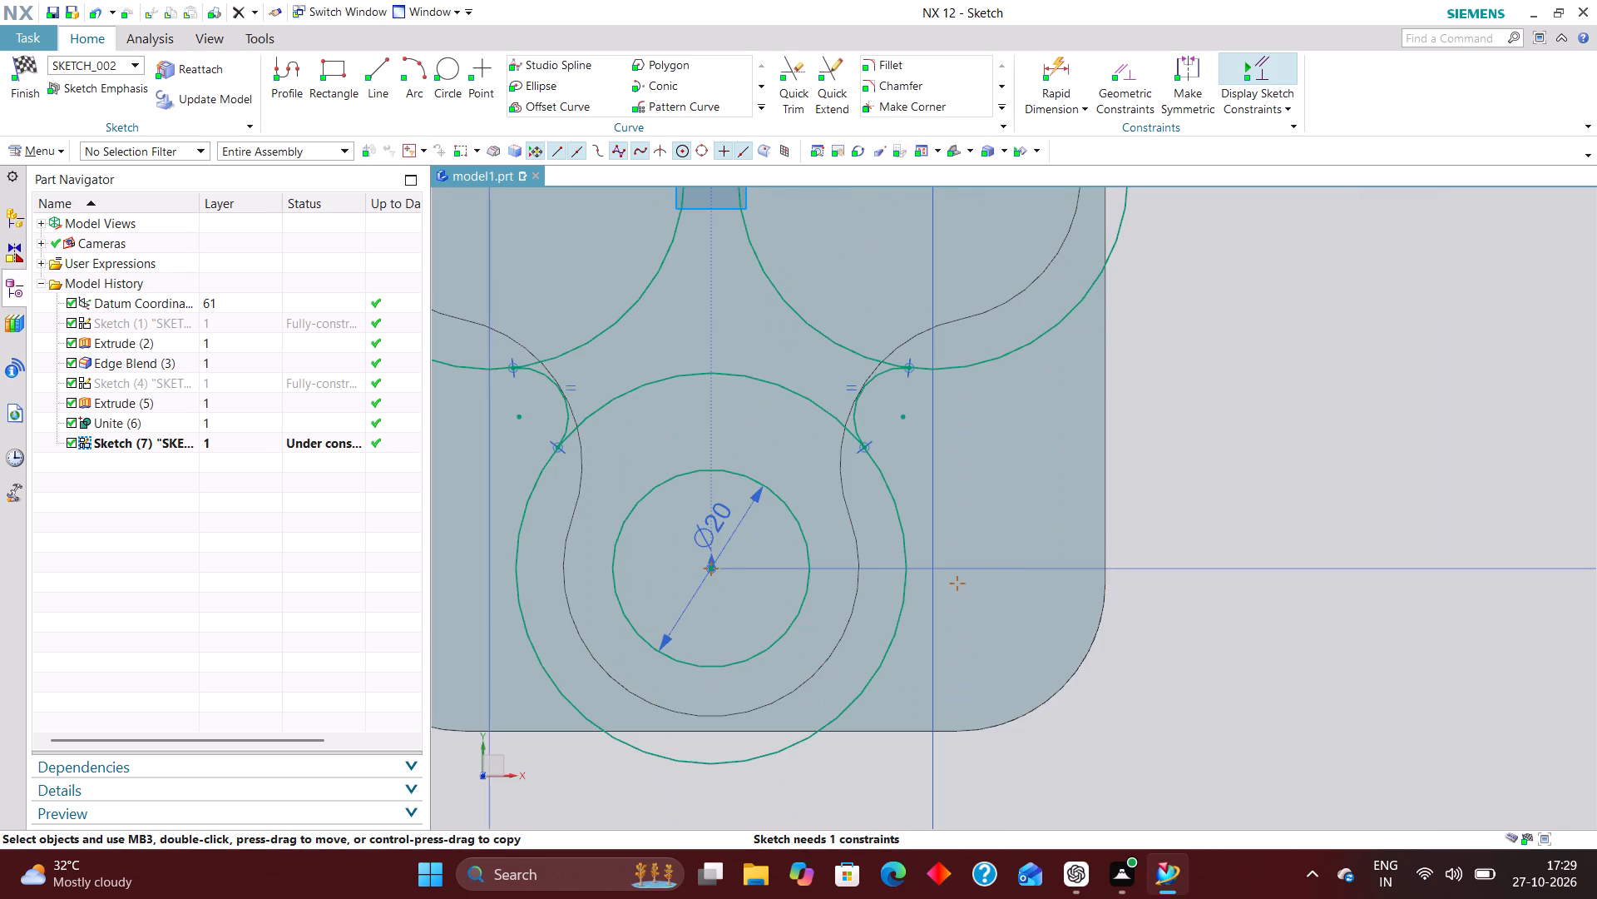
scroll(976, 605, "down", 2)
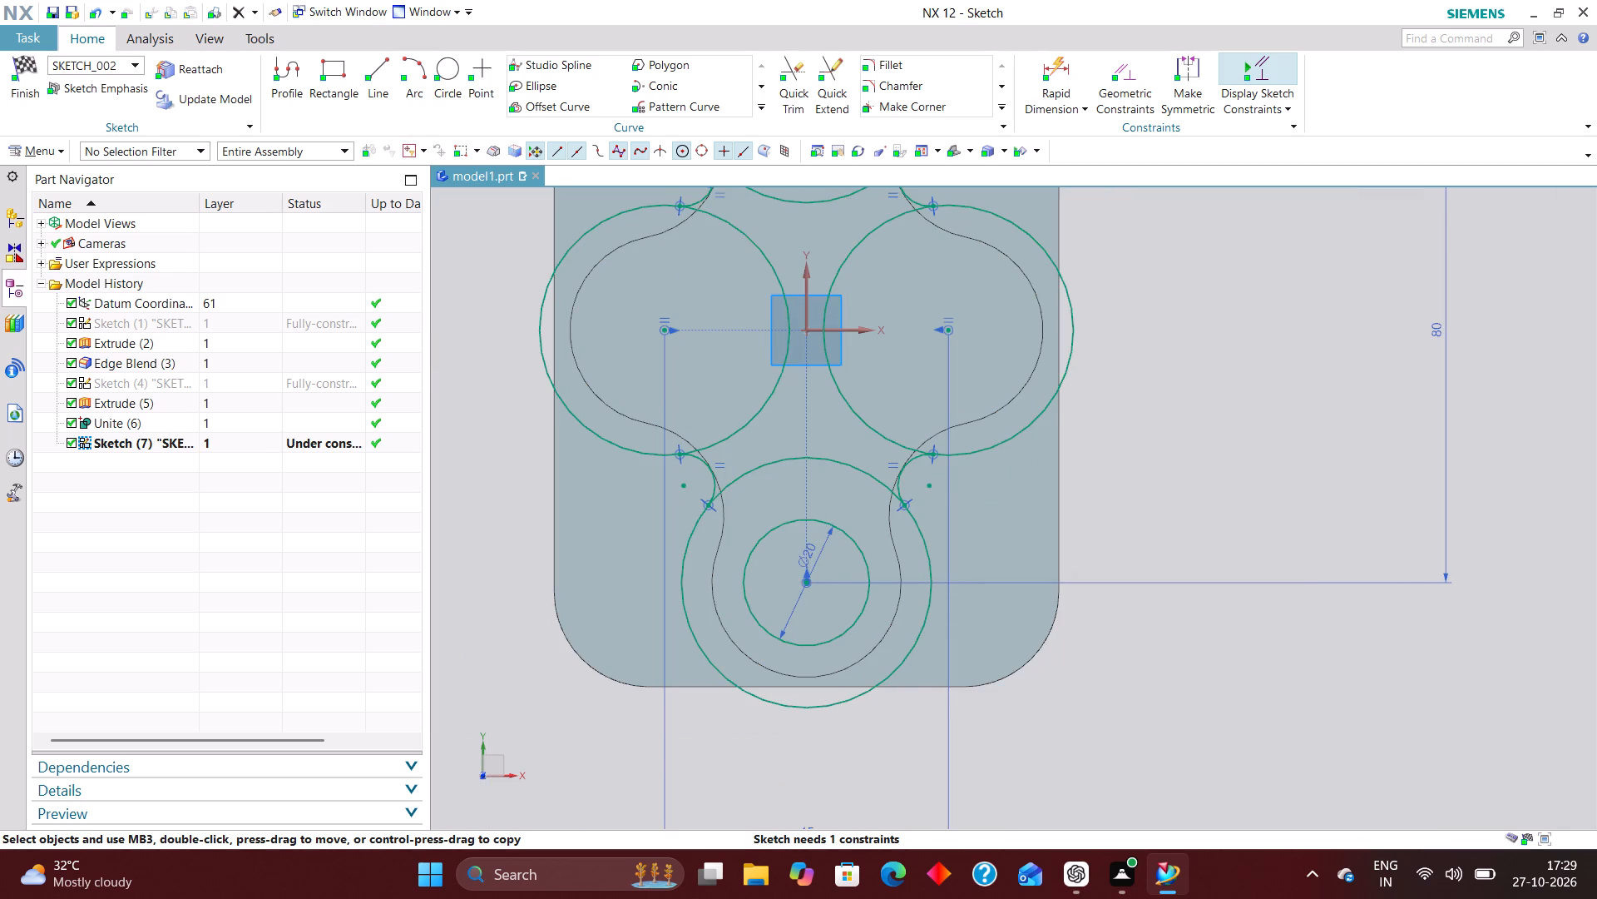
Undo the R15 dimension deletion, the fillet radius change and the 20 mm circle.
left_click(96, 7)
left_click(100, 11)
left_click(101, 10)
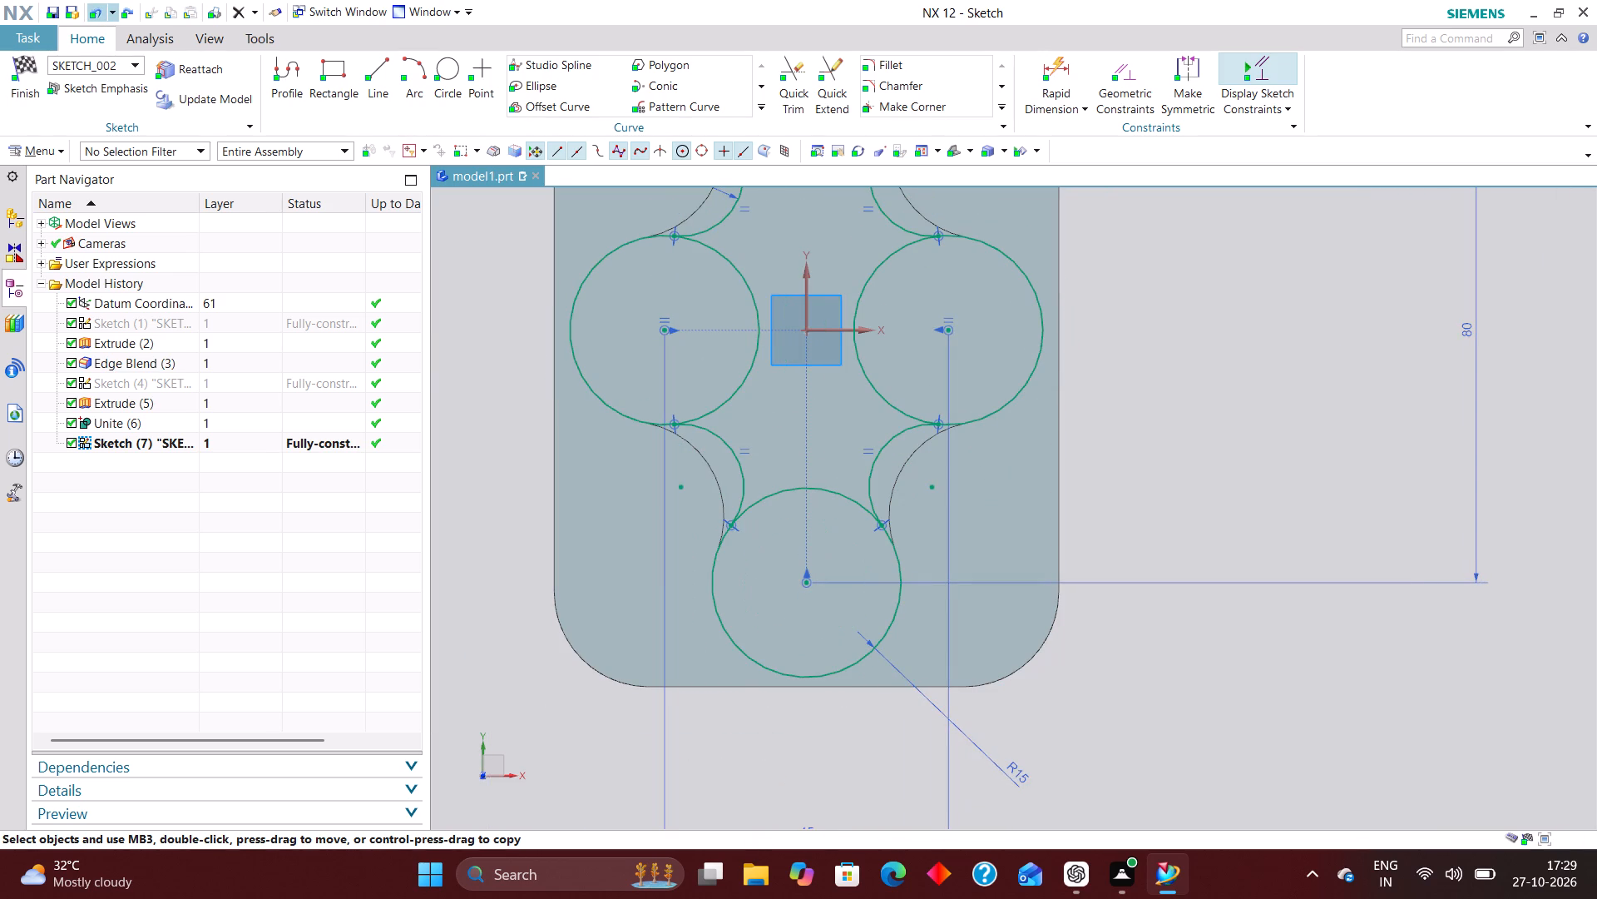
Delete the fillet arc between the right and lower circles.
scroll(787, 618, "down", 3)
scroll(830, 517, "up", 4)
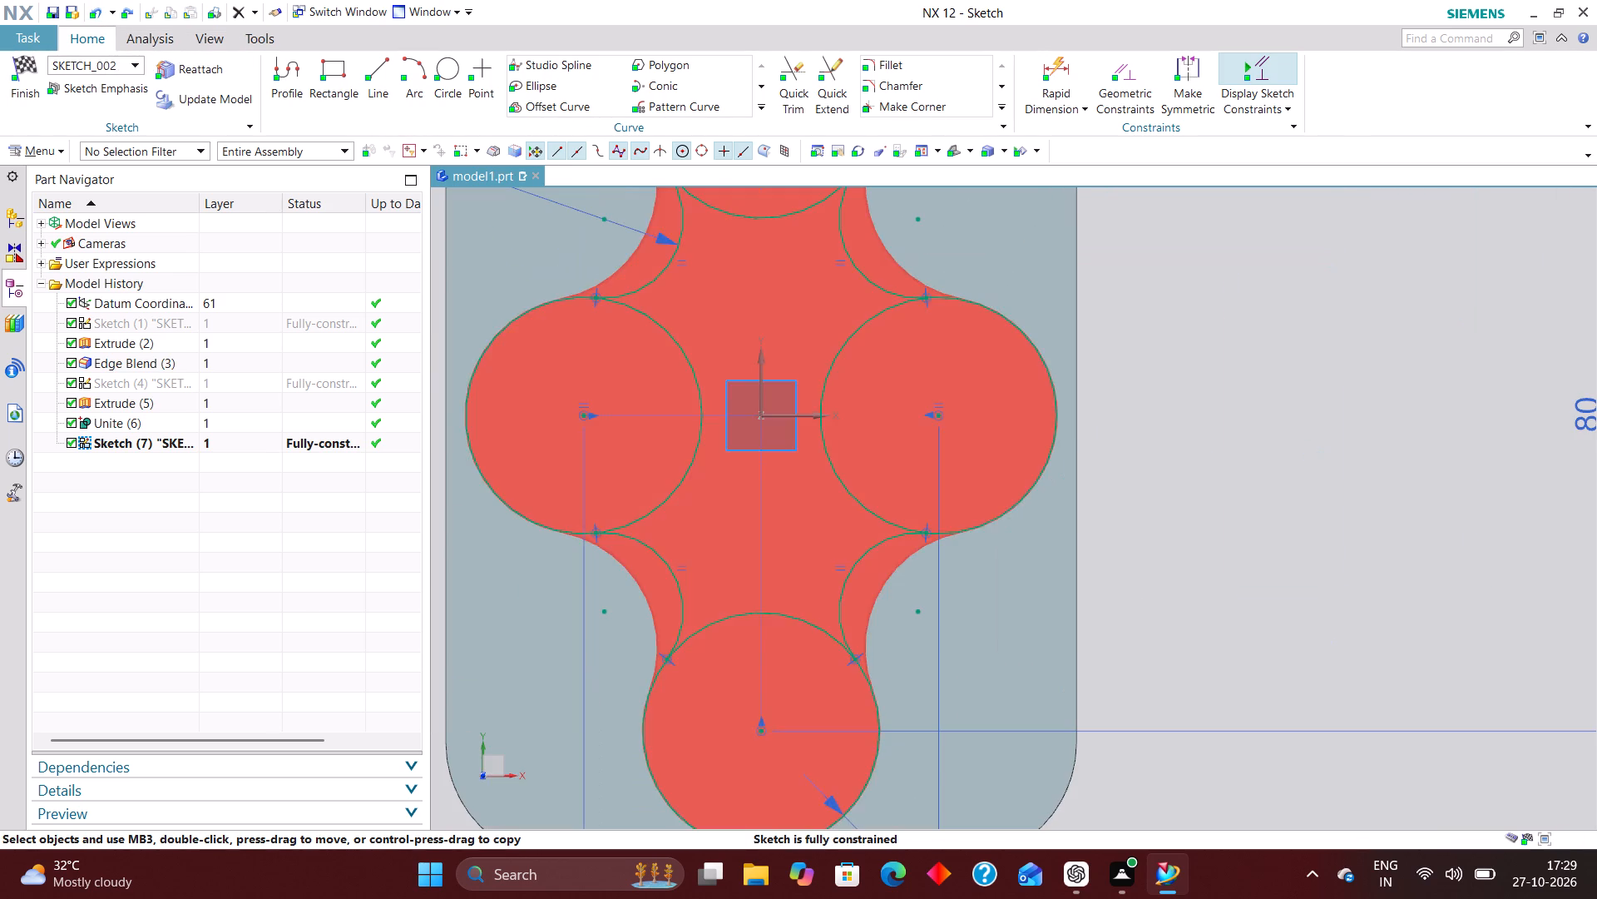
right_click_drag(841, 623, 611, 593)
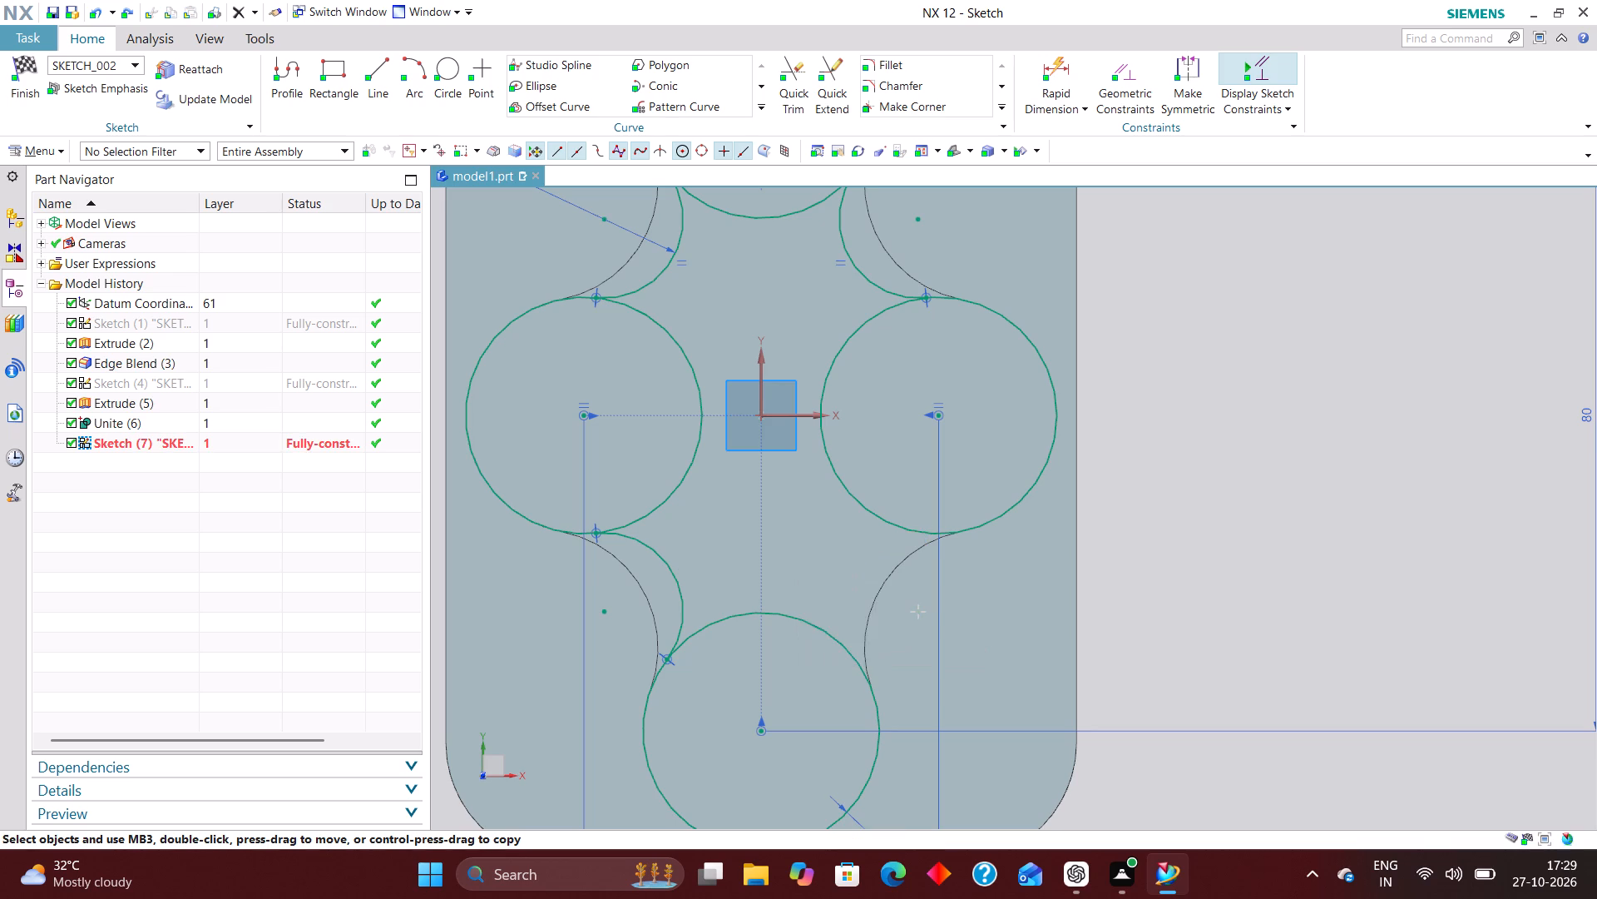
Offset the connected outline edges of the four-lobe boss inward by 5 mm in the sketch.
left_click(760, 112)
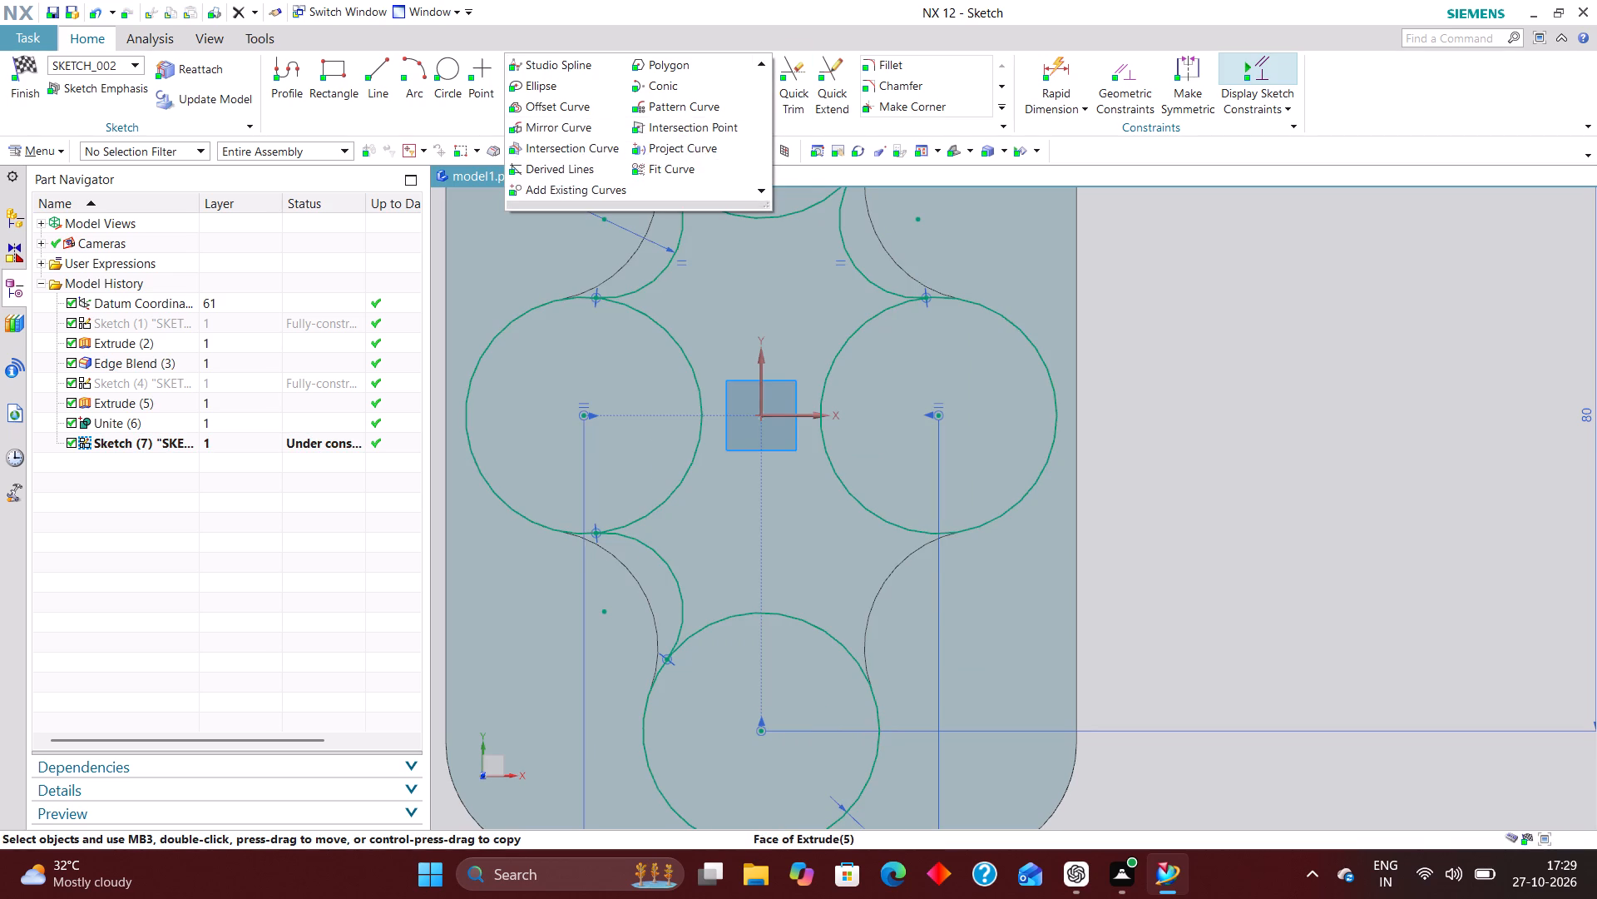
left_click(586, 111)
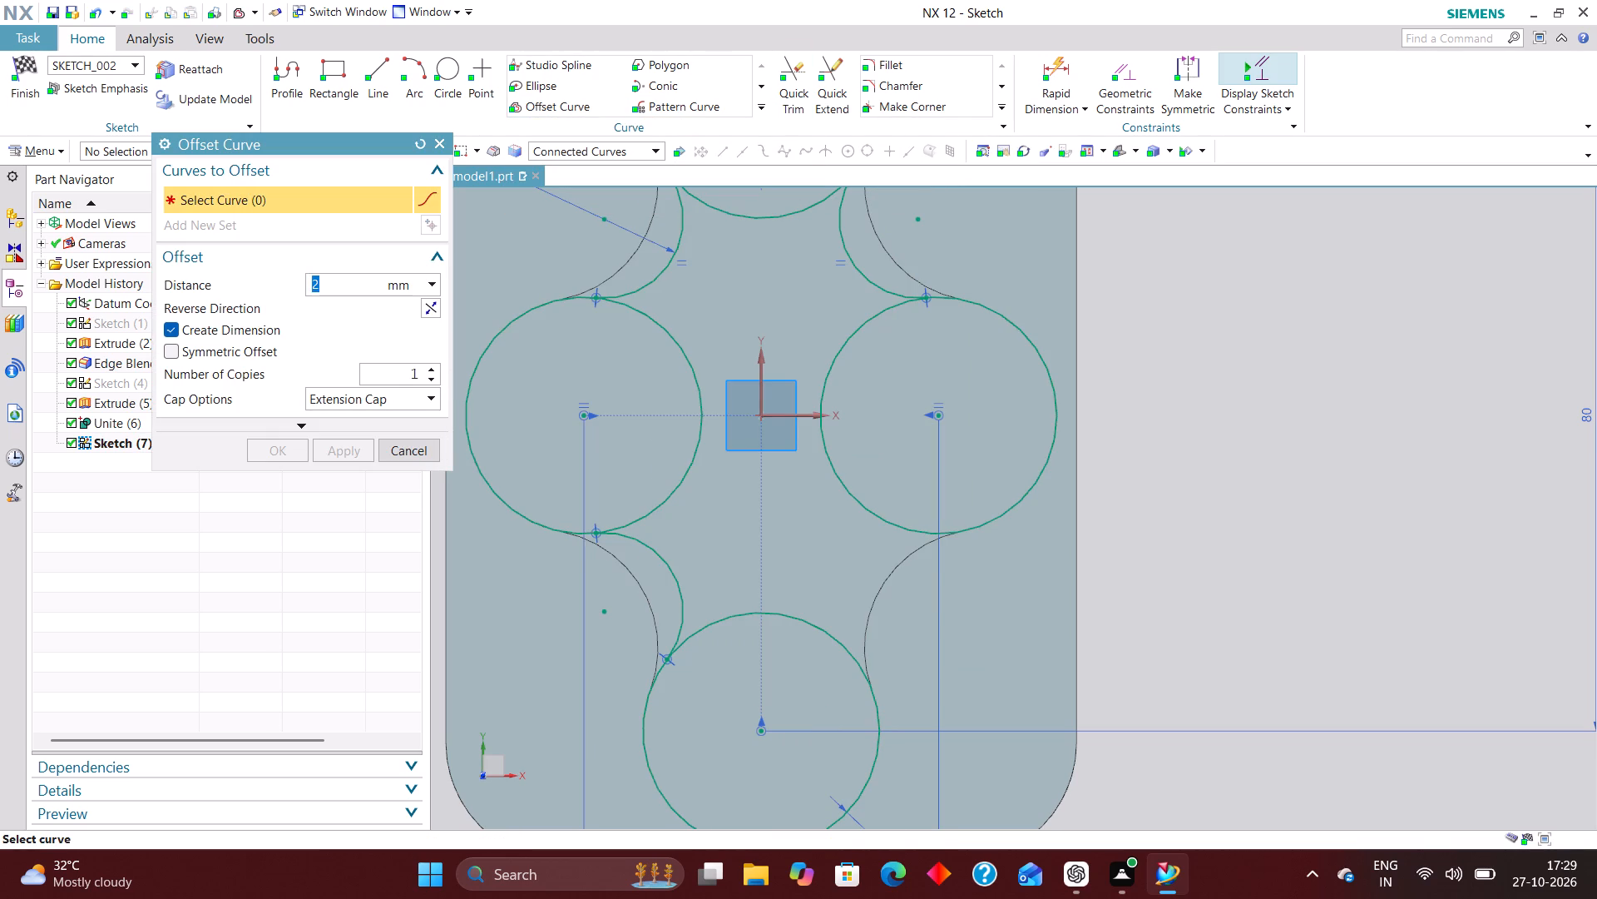
left_click(878, 586)
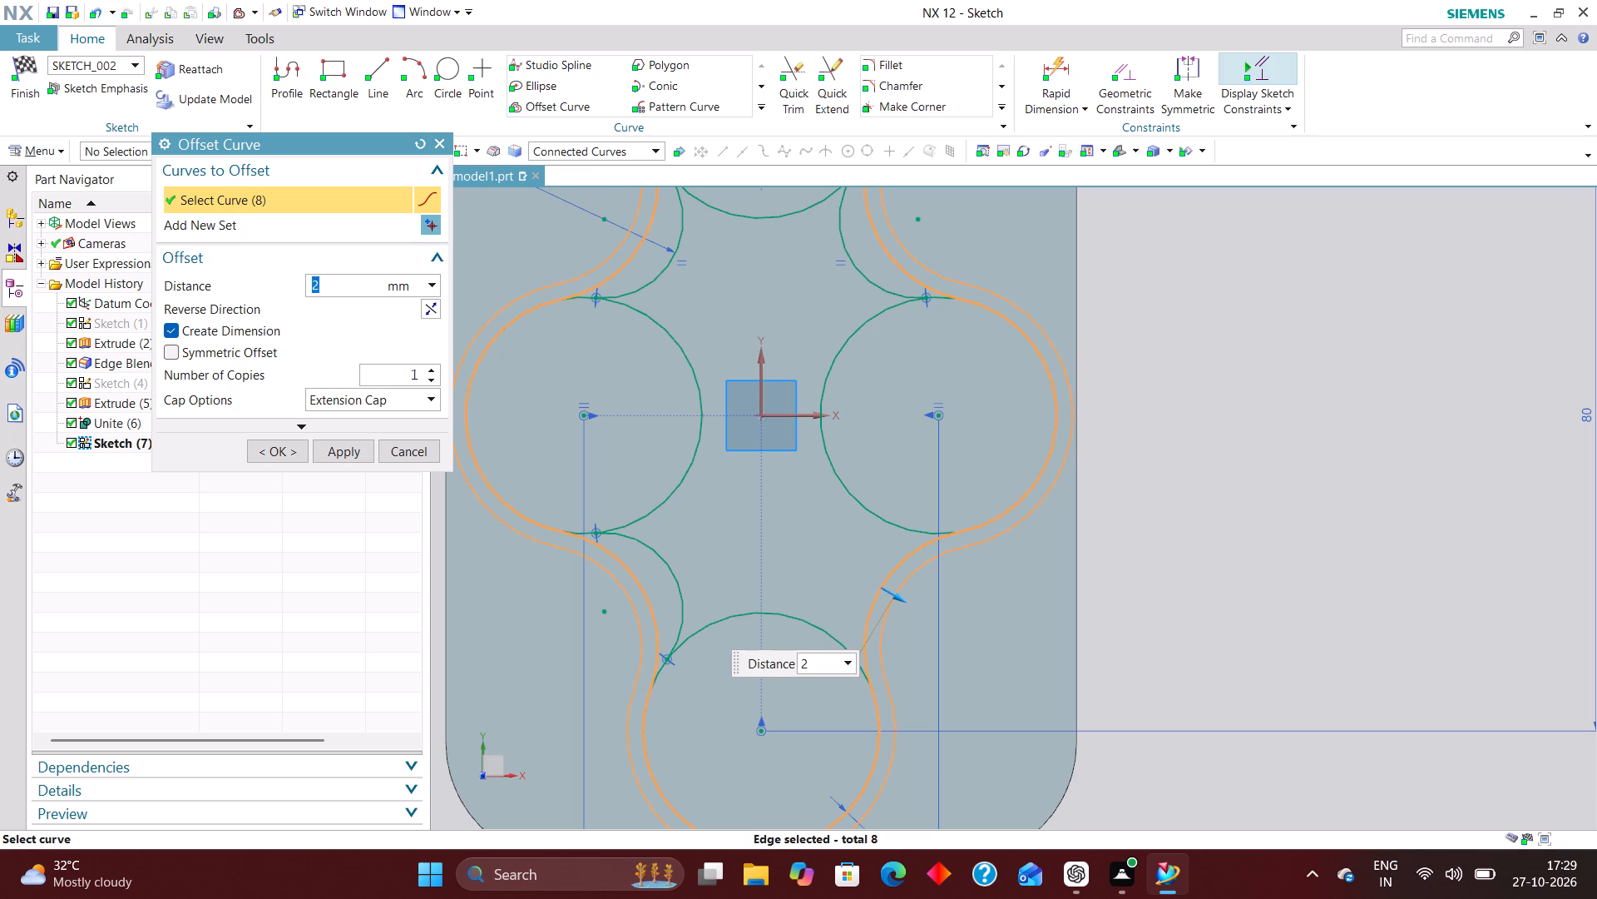
left_click(435, 309)
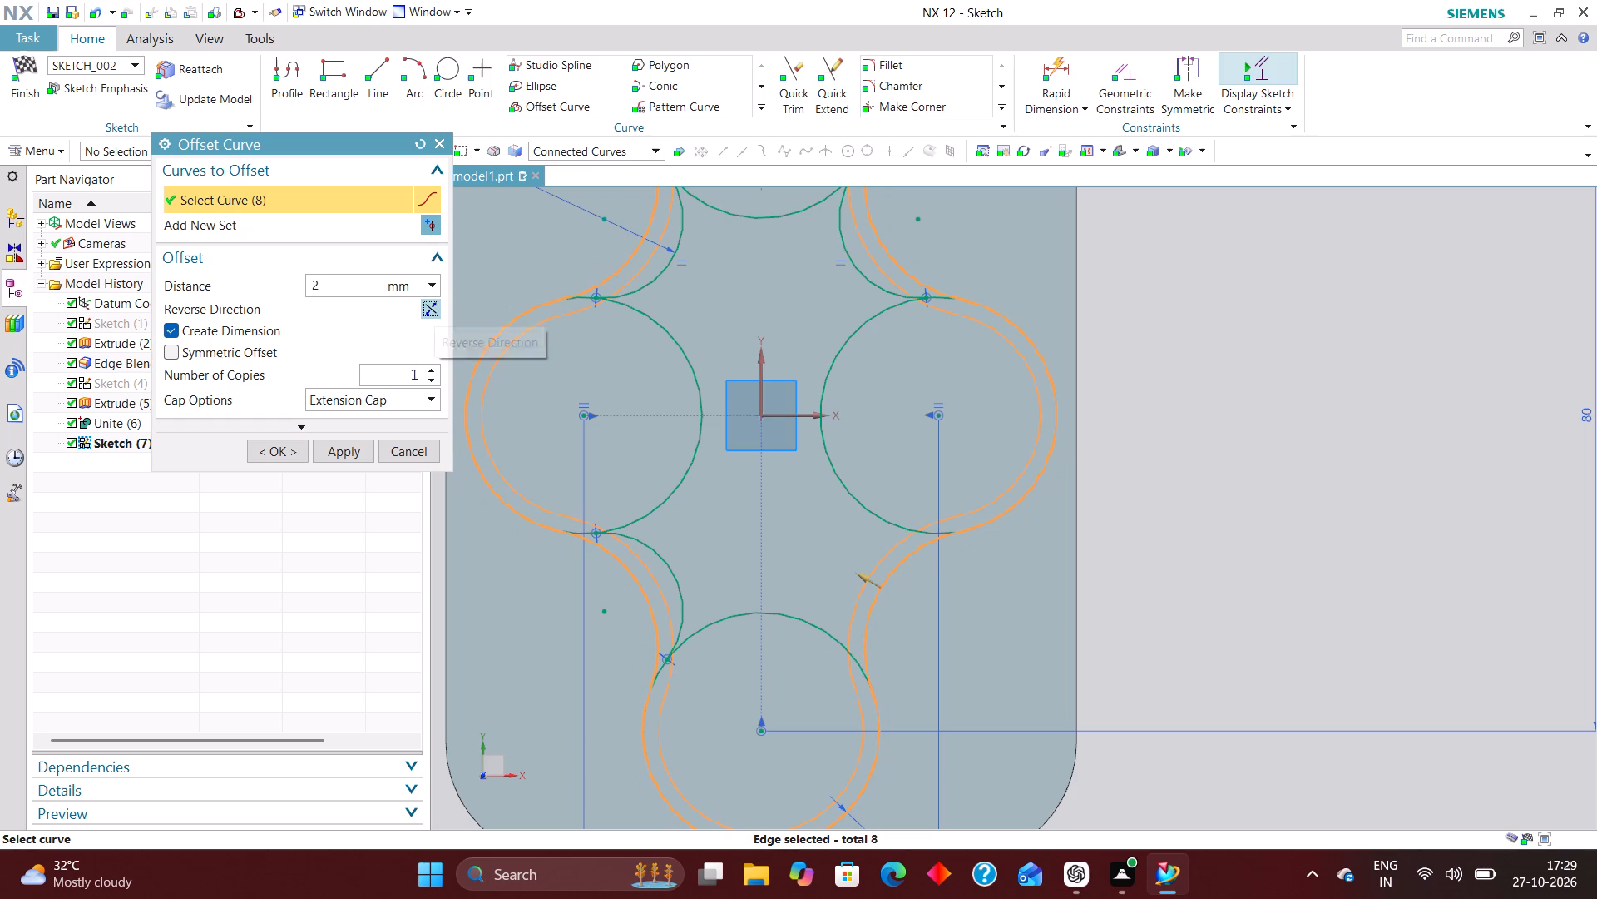
left_click_drag(334, 284, 246, 291)
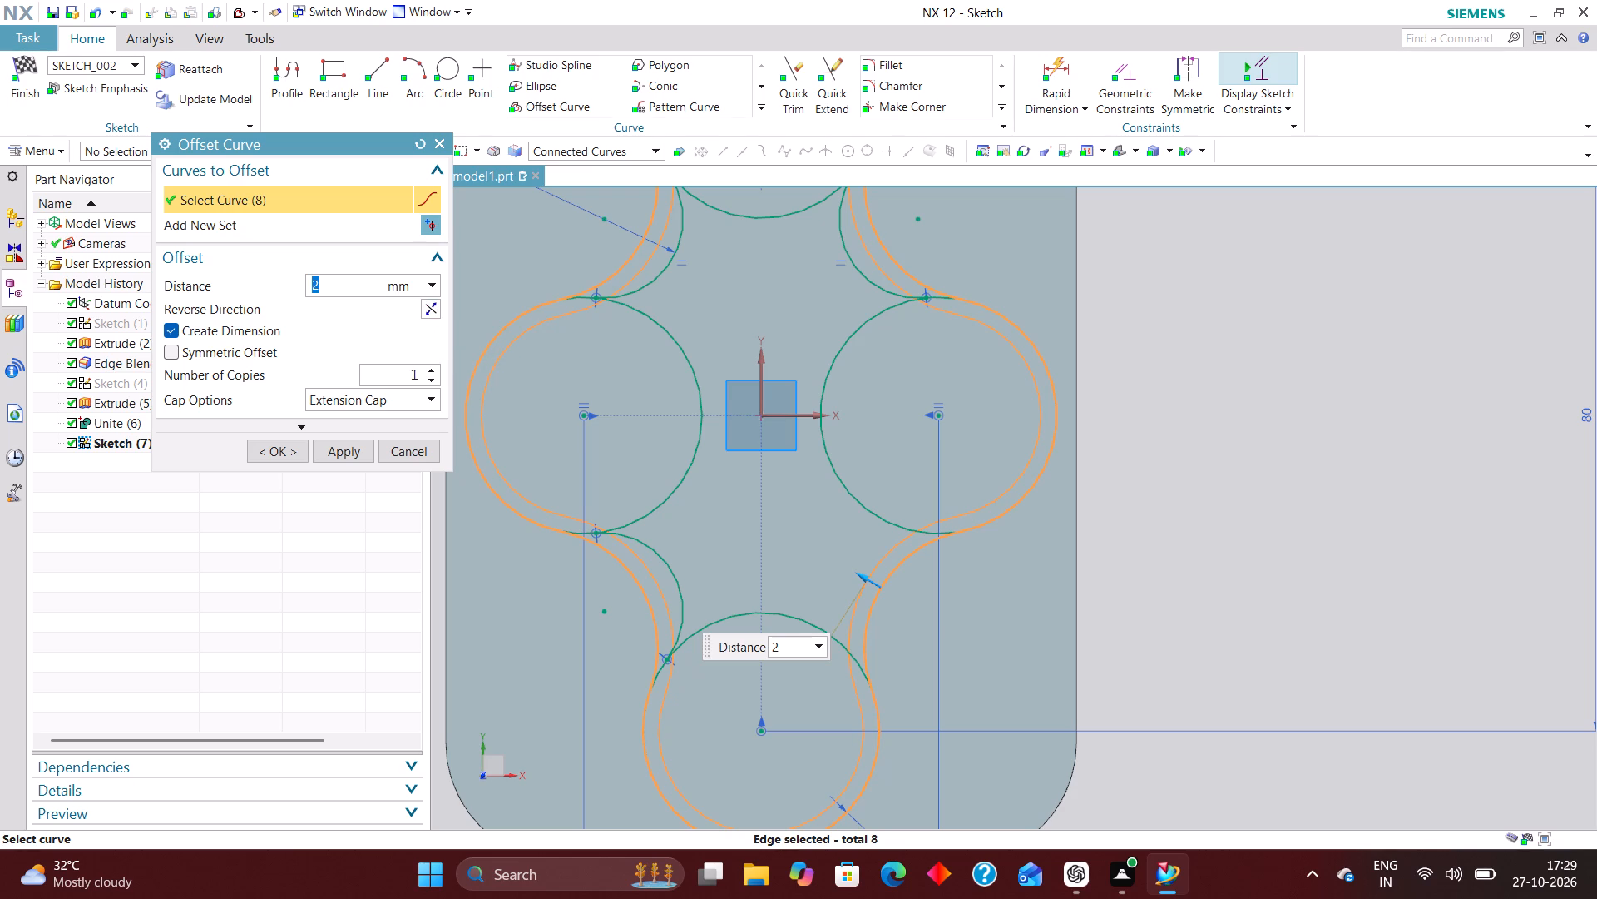
key("5")
key("Return")
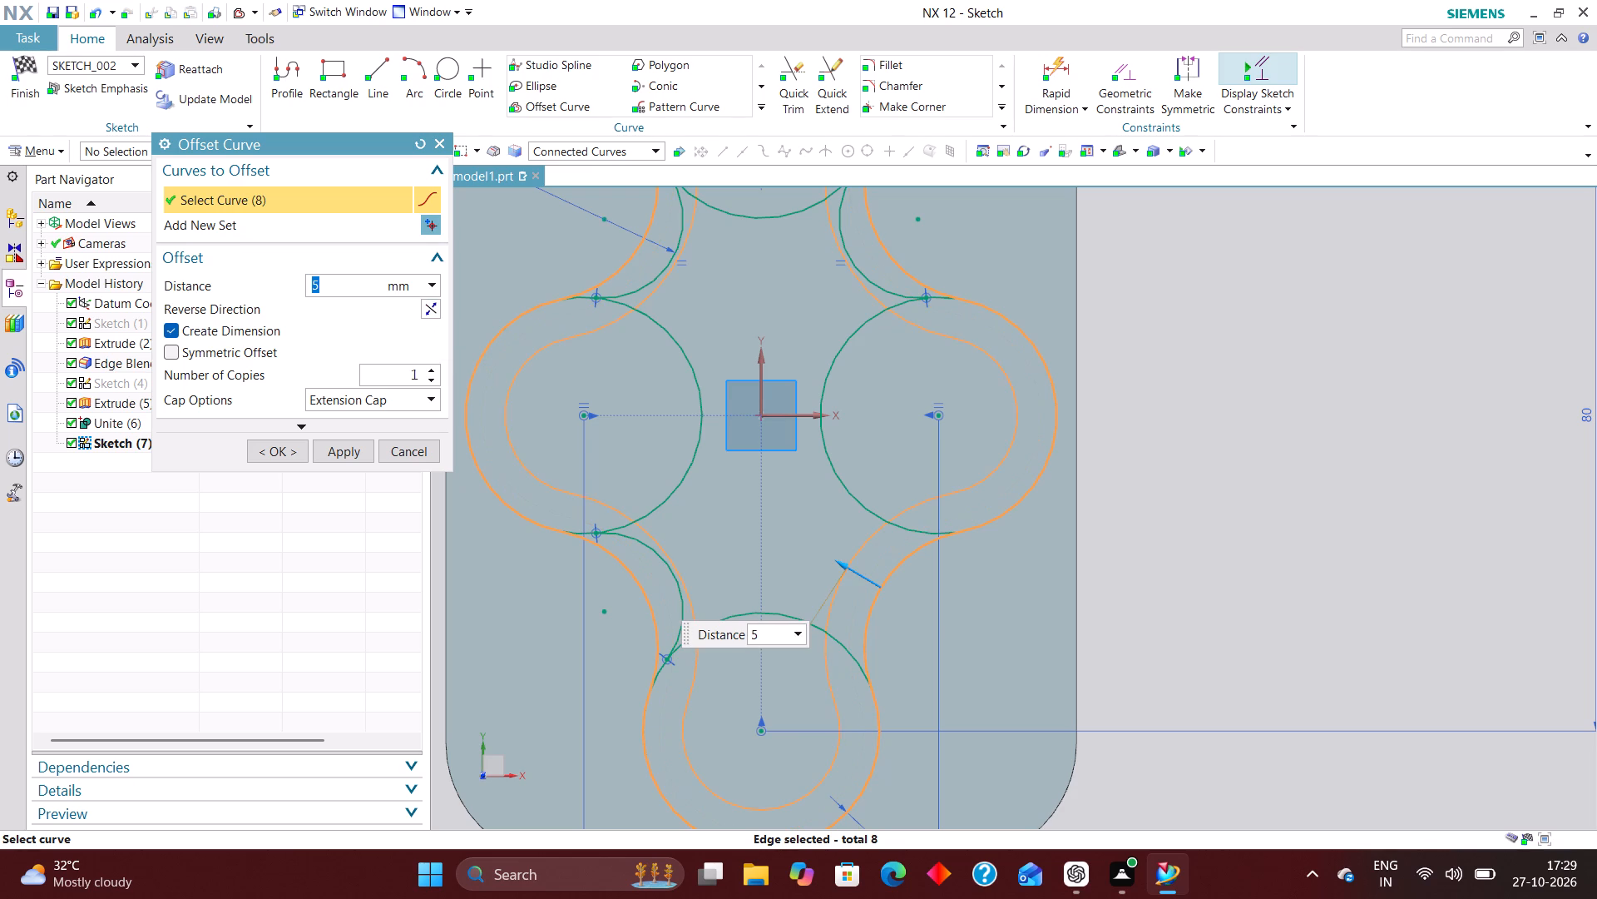
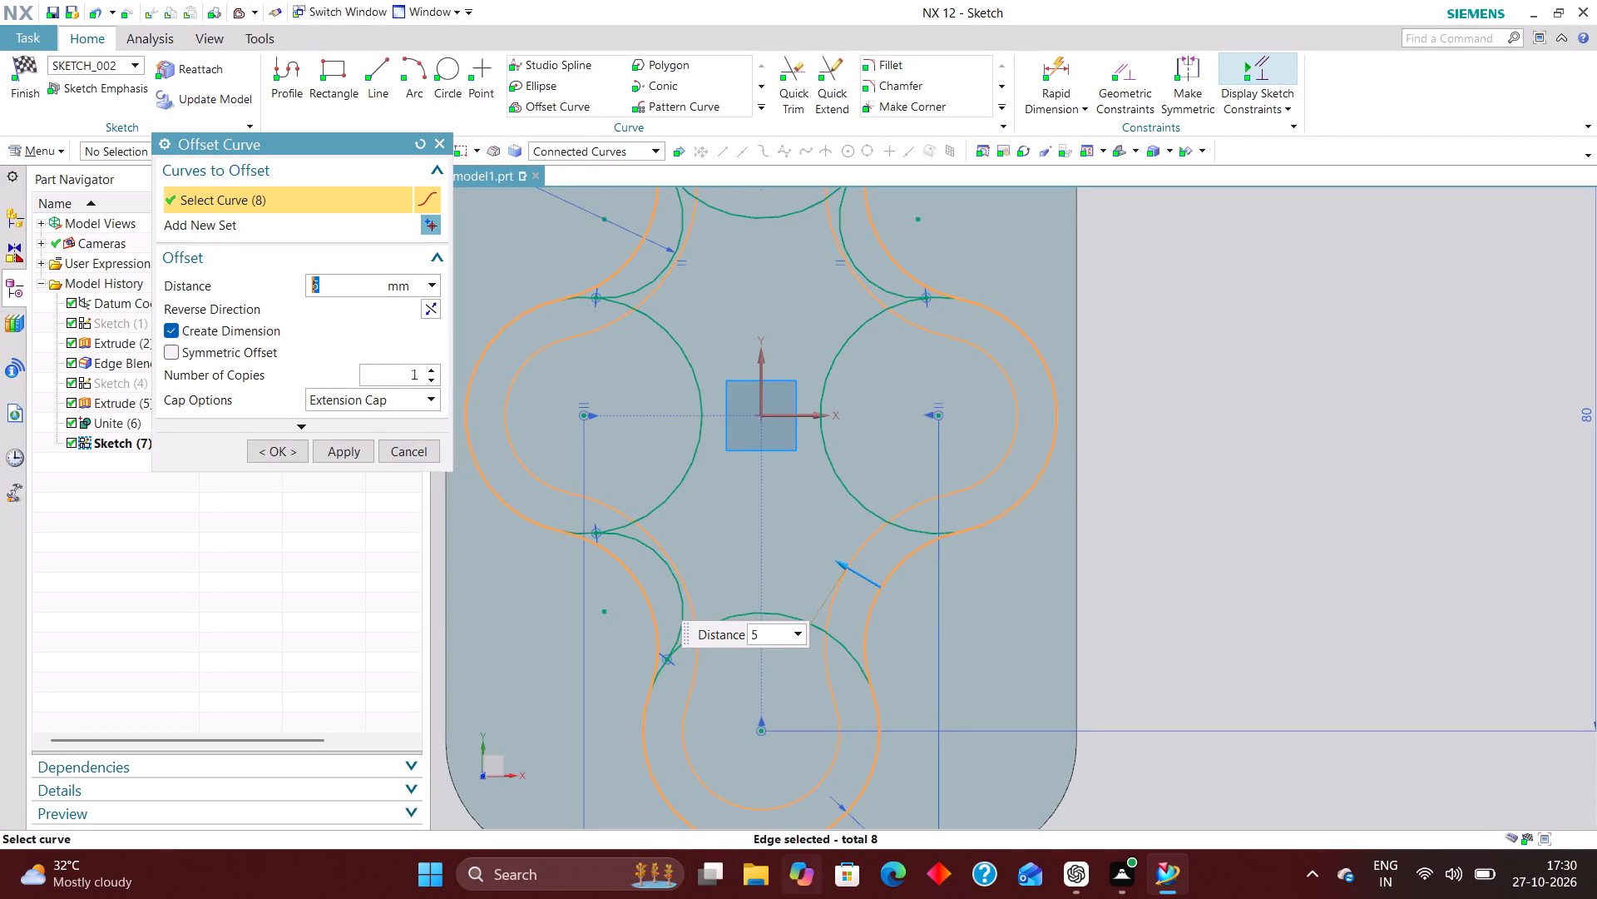
Discard the pending offset and offset the connected outline edges of the four-lobe boss inward by 5.5 mm in the sketch.
left_click(418, 458)
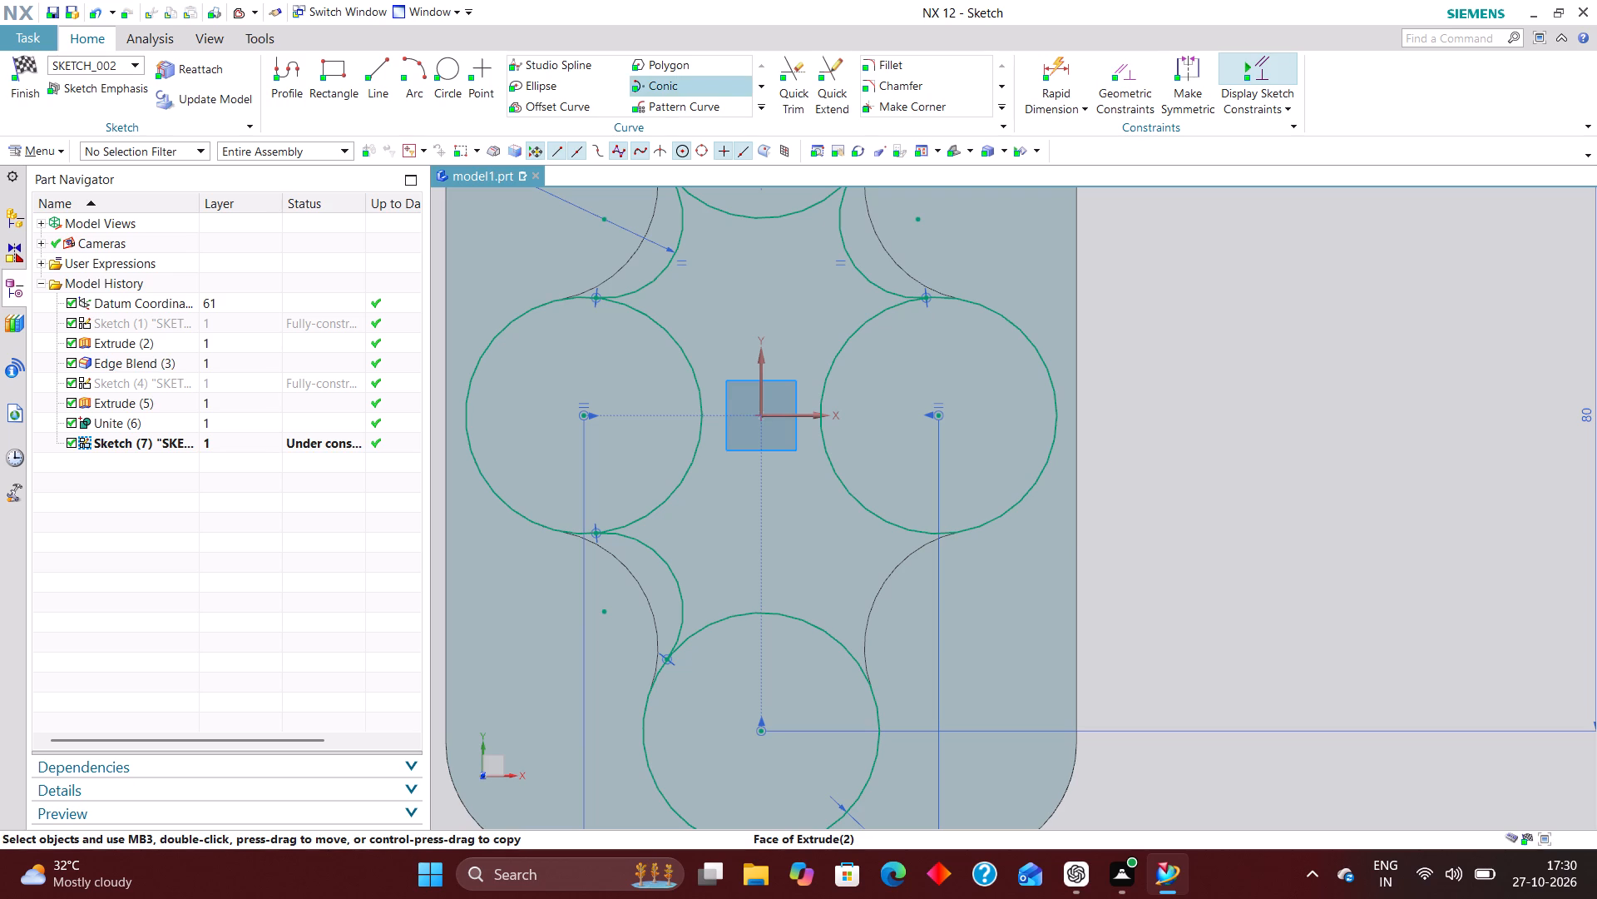
left_click(764, 102)
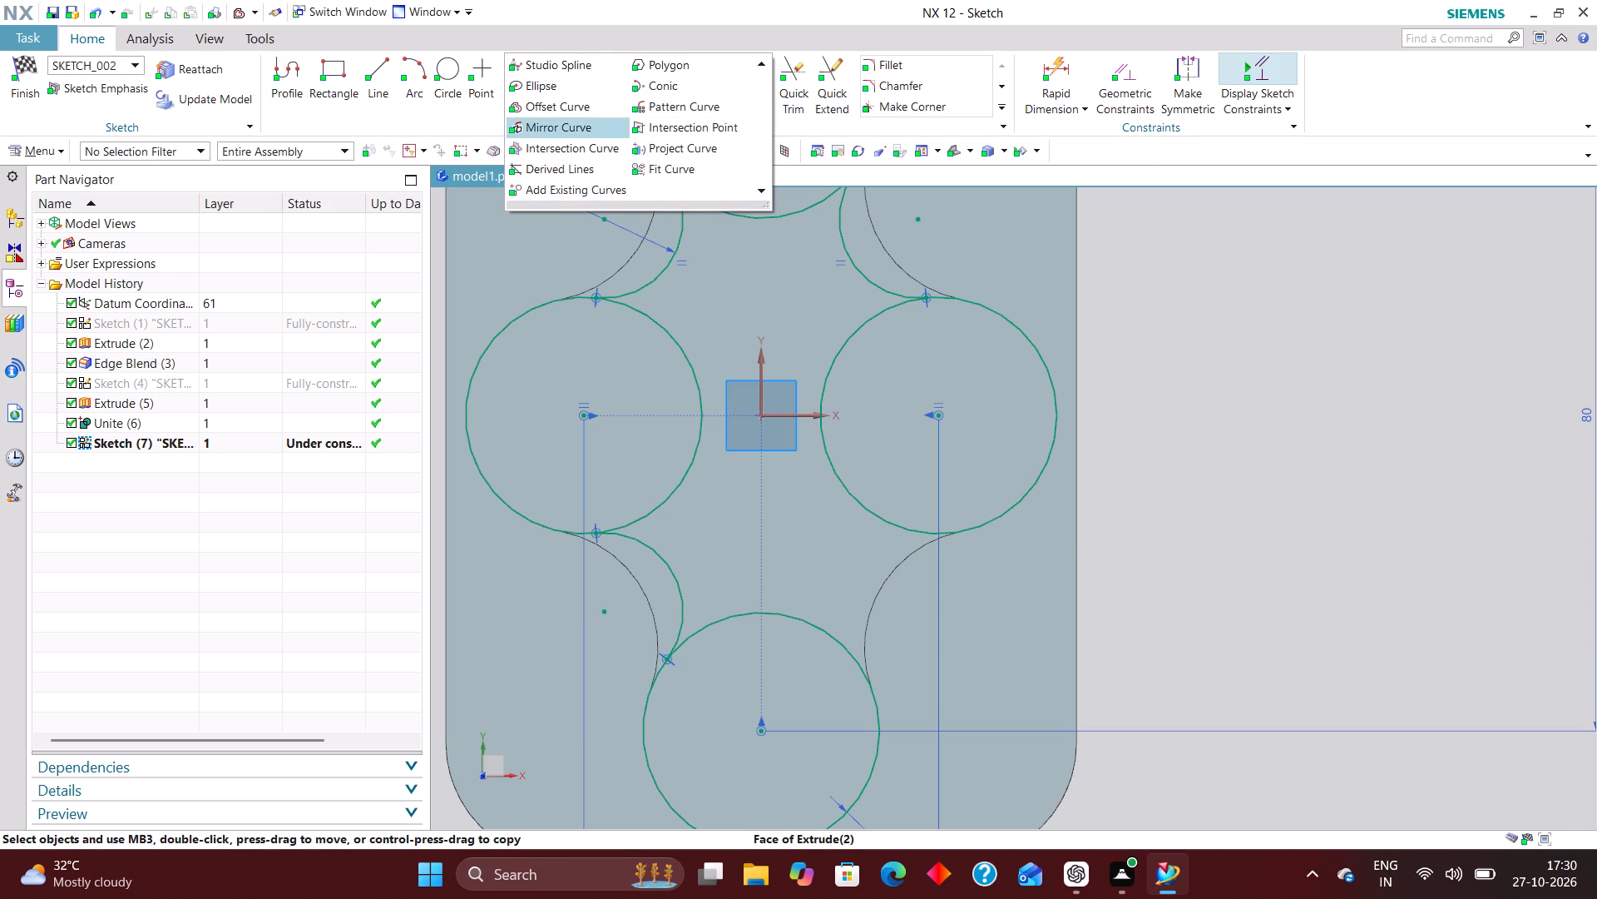
left_click(596, 109)
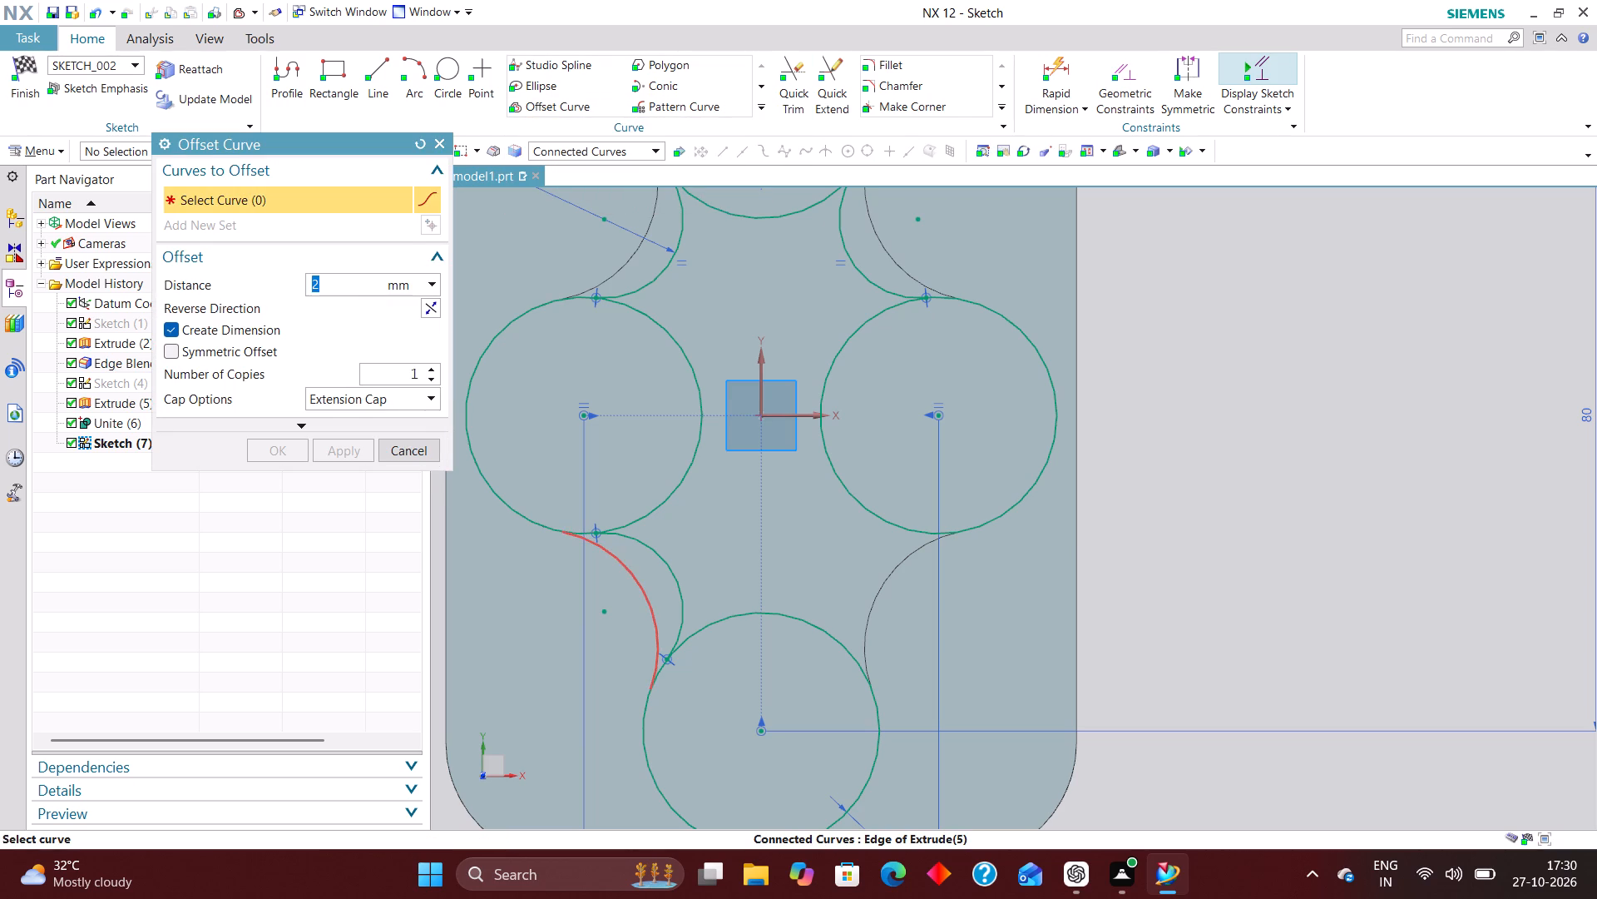
left_click(640, 582)
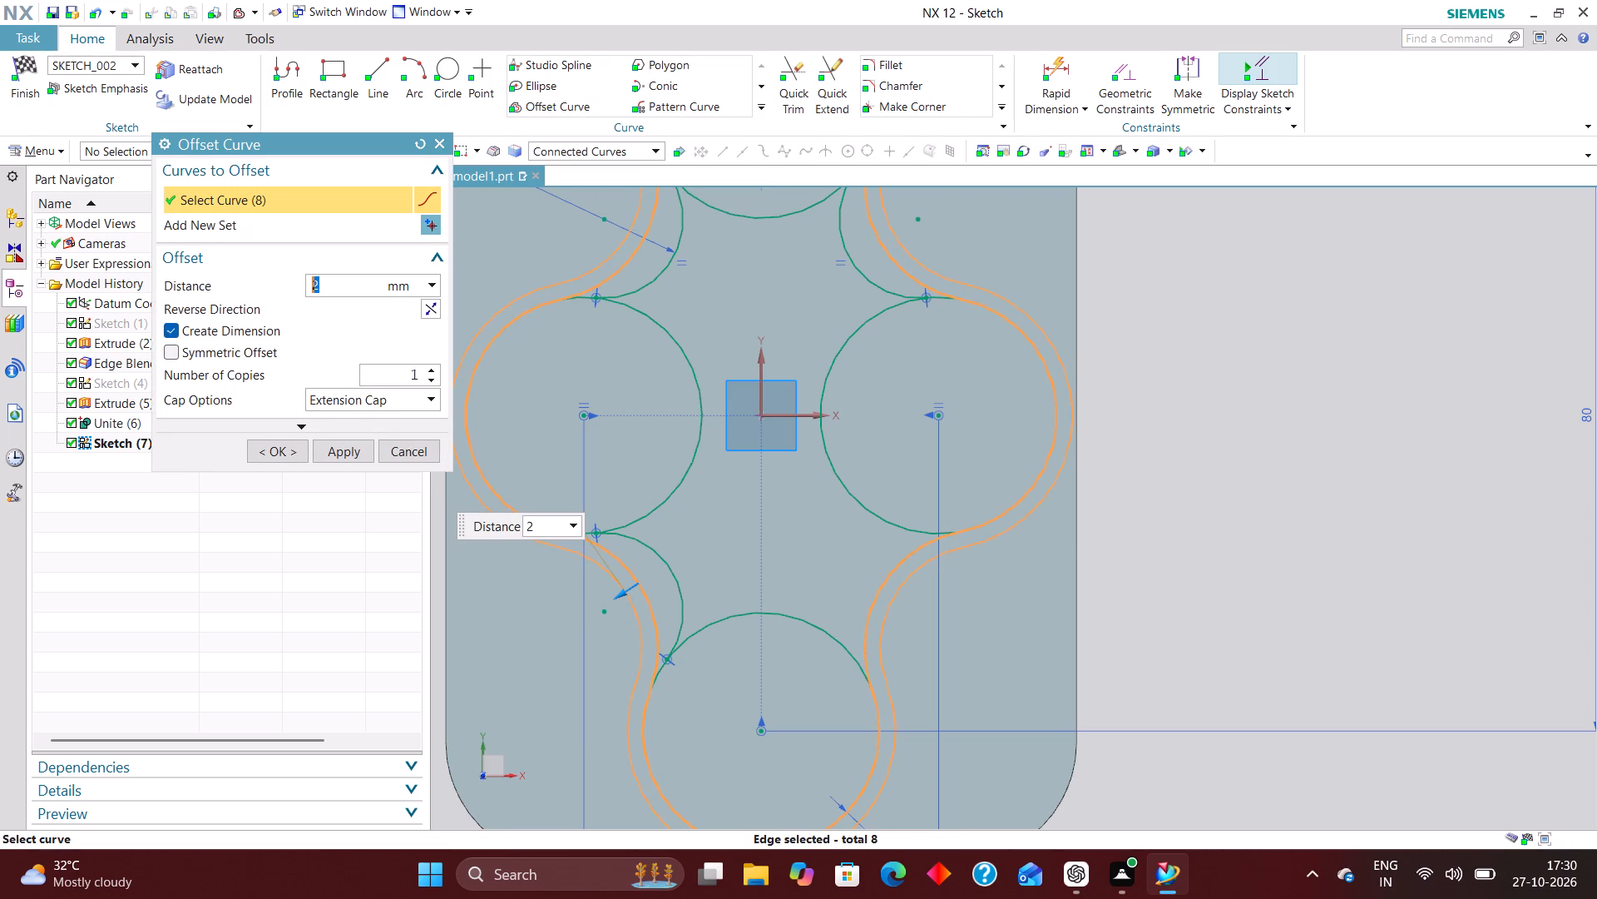
left_click(431, 305)
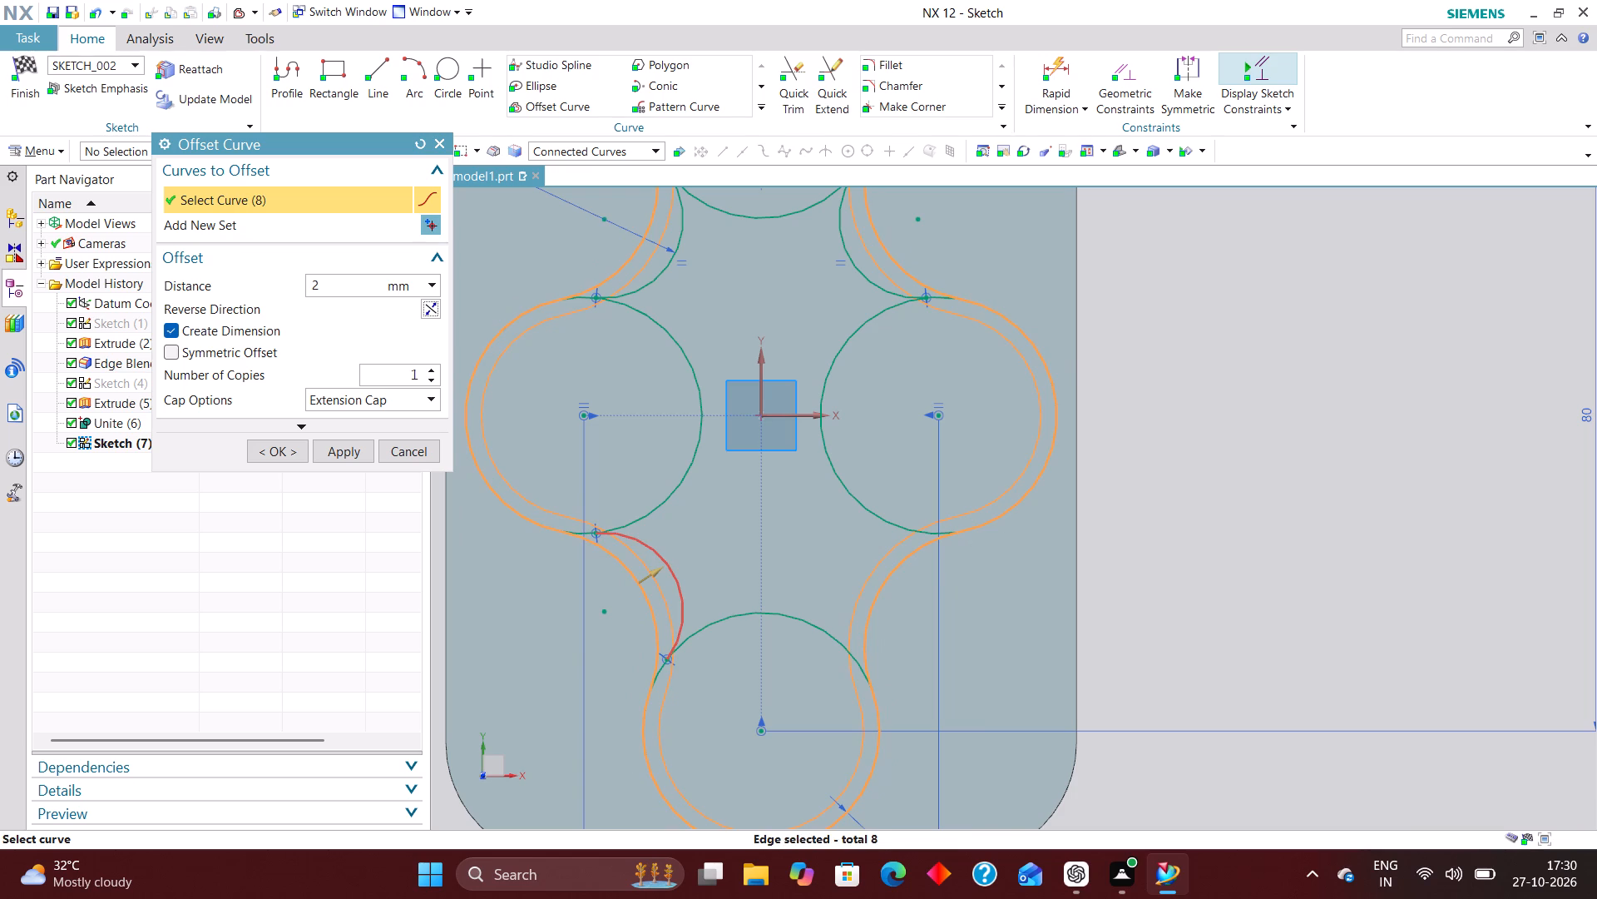
left_click_drag(655, 573, 679, 562)
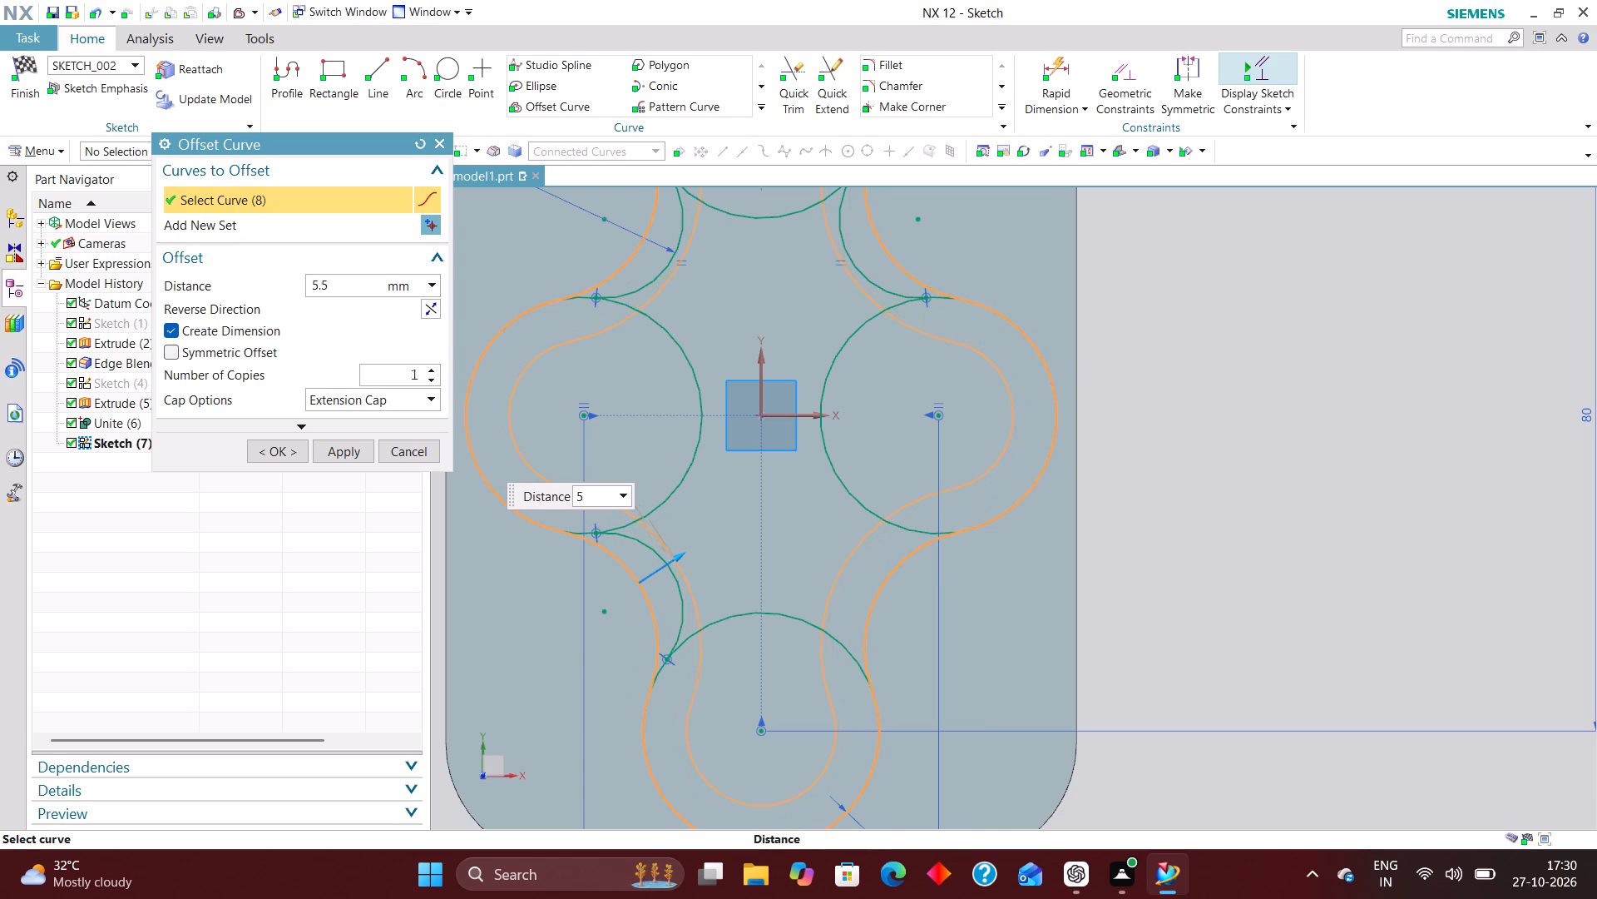
left_click_drag(679, 562, 678, 562)
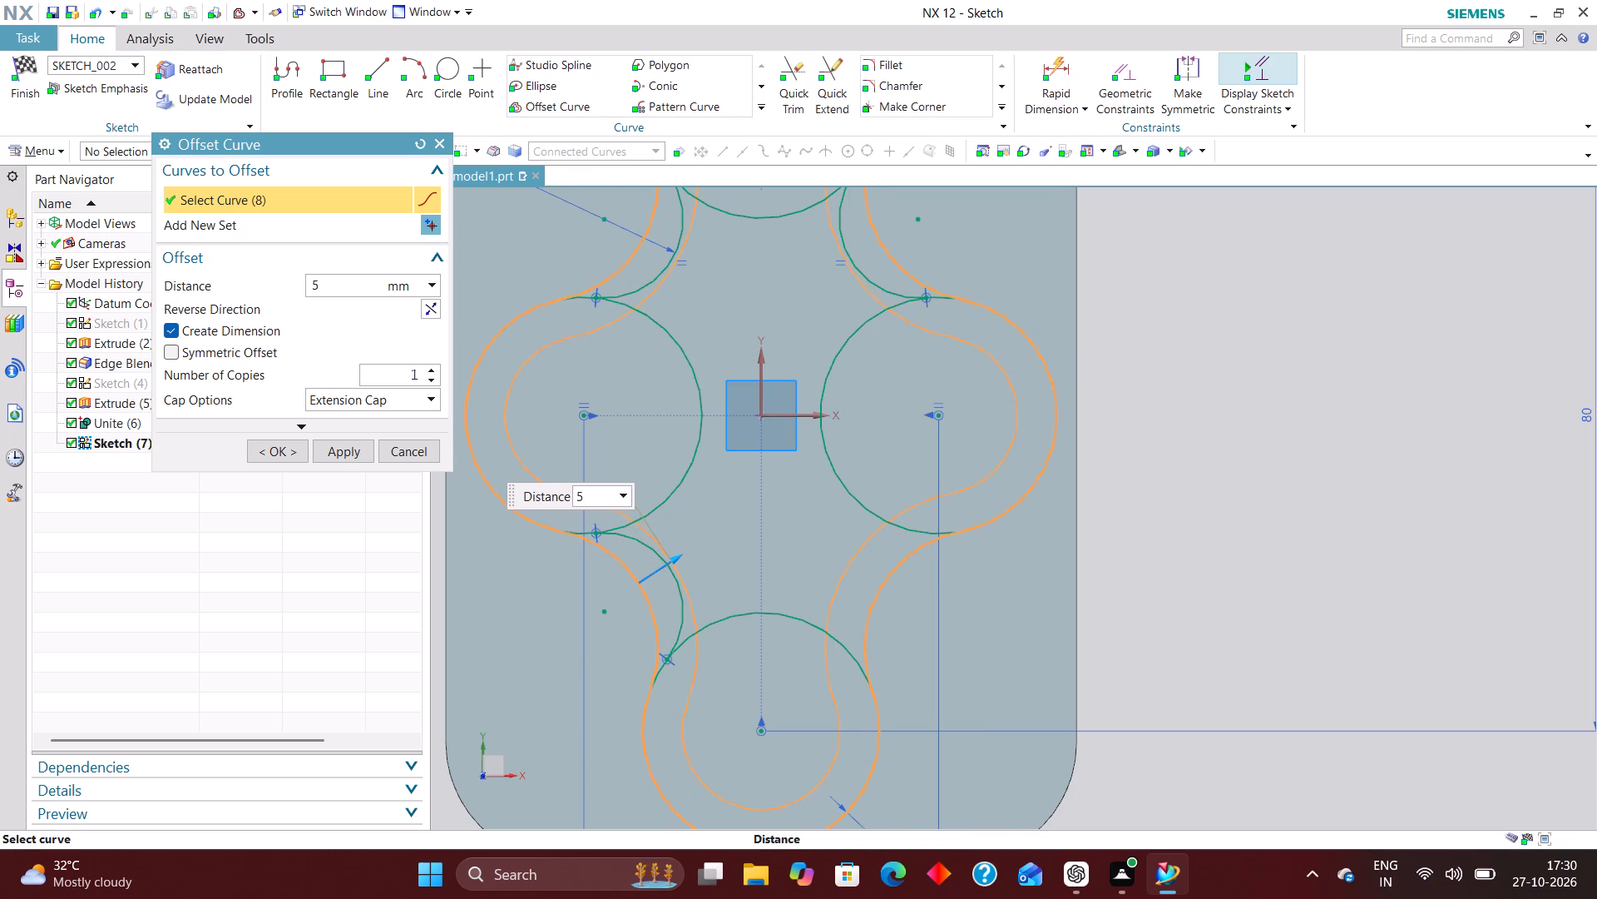
left_click_drag(678, 562, 679, 561)
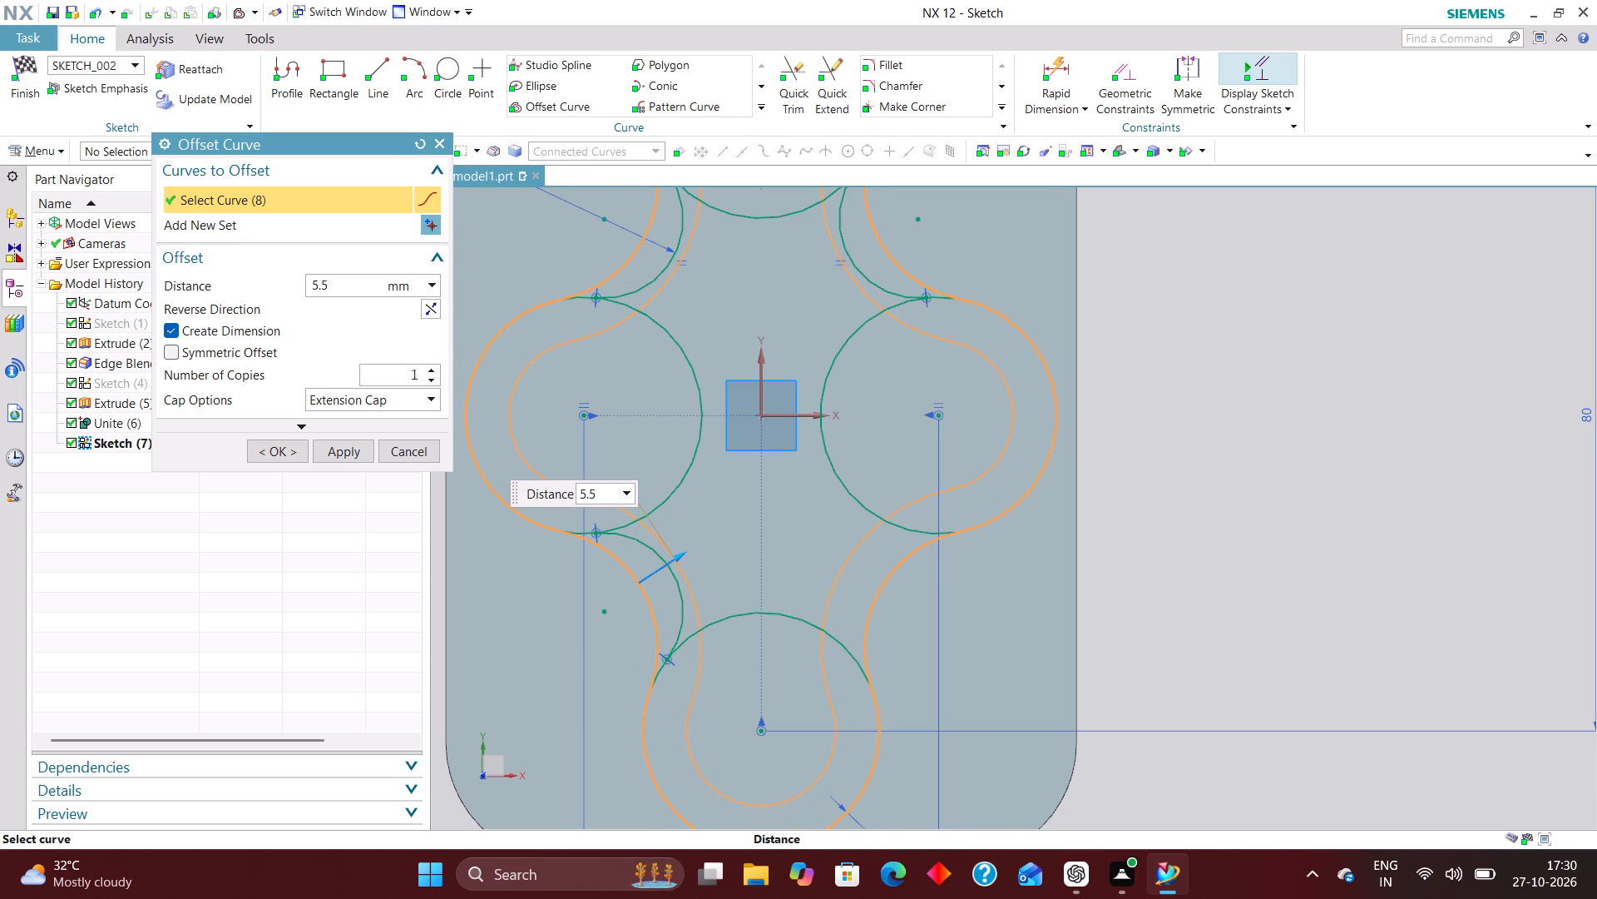
left_click_drag(679, 561, 681, 560)
left_click_drag(681, 560, 680, 559)
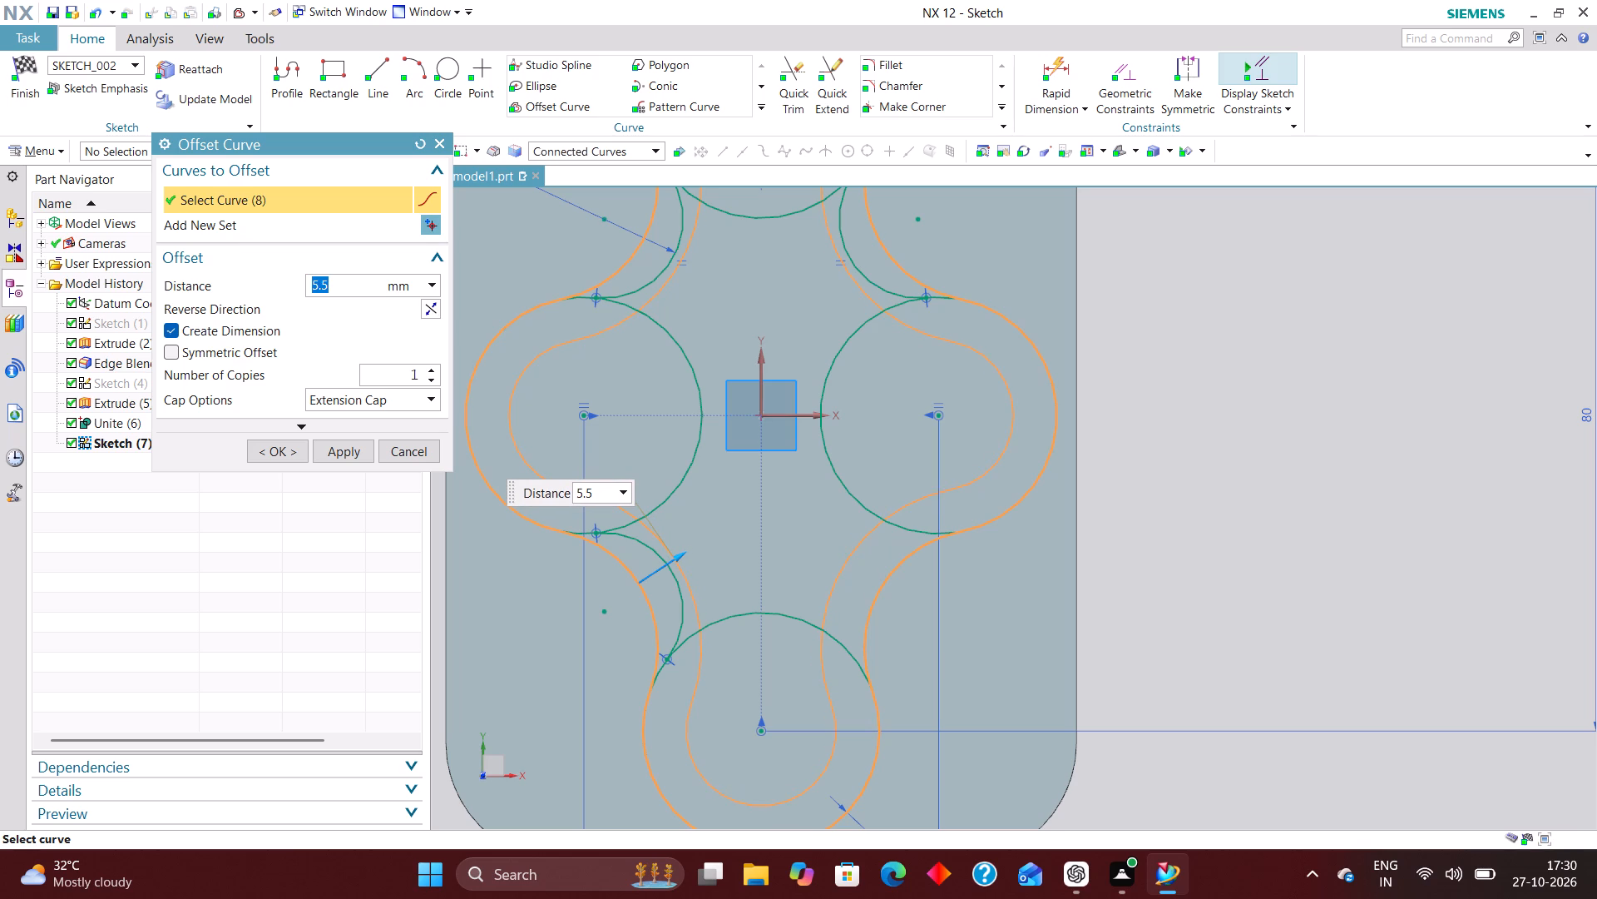
left_click(282, 448)
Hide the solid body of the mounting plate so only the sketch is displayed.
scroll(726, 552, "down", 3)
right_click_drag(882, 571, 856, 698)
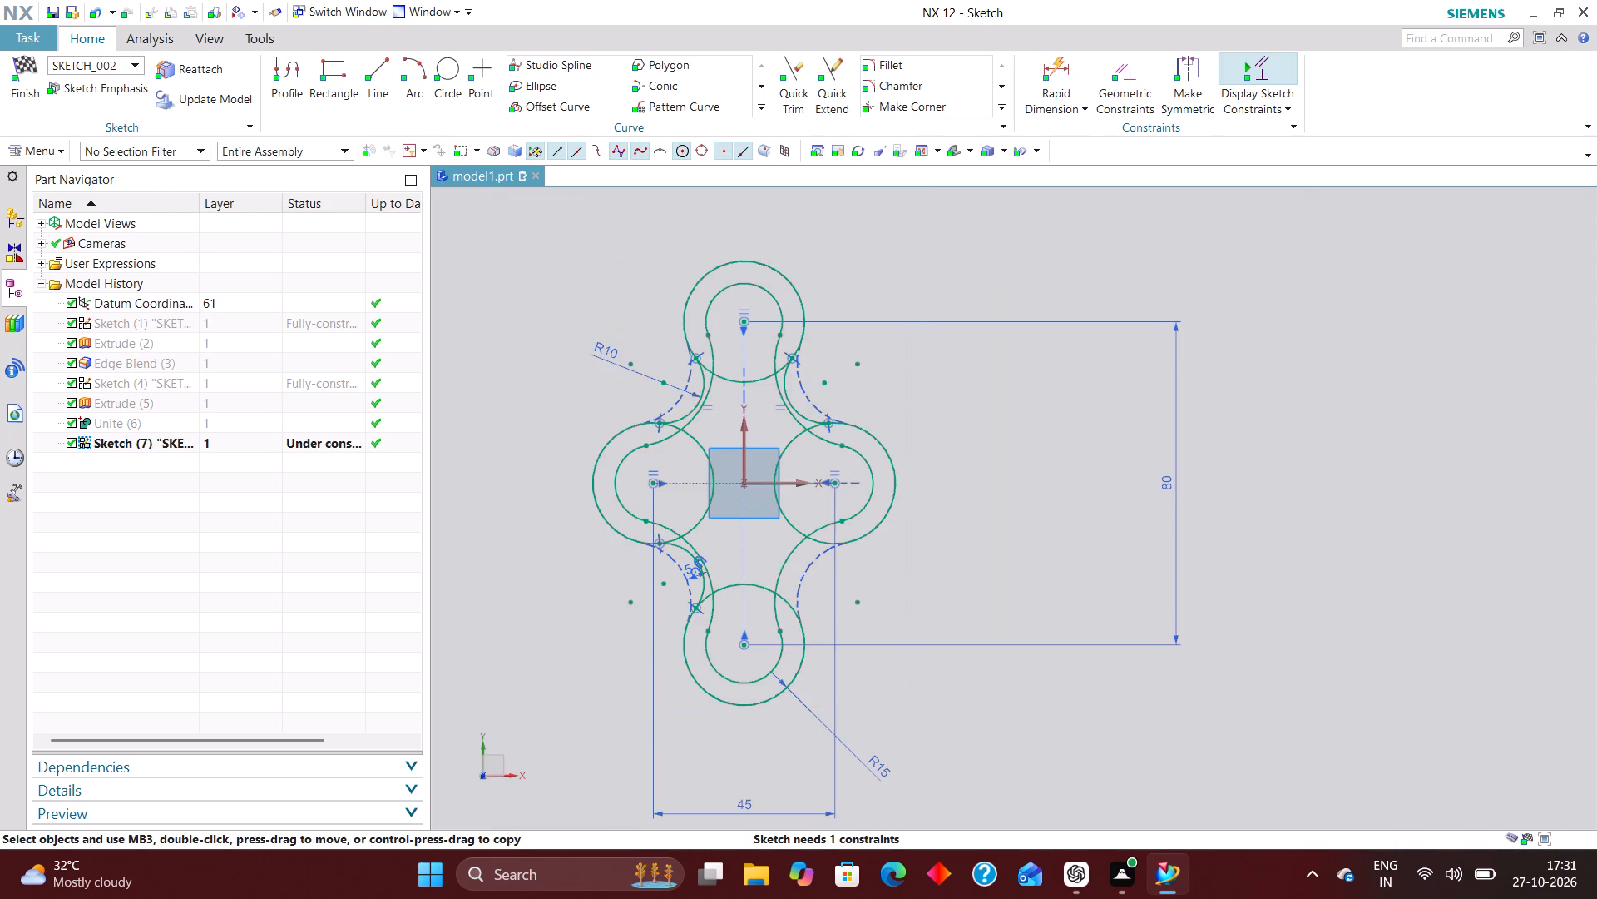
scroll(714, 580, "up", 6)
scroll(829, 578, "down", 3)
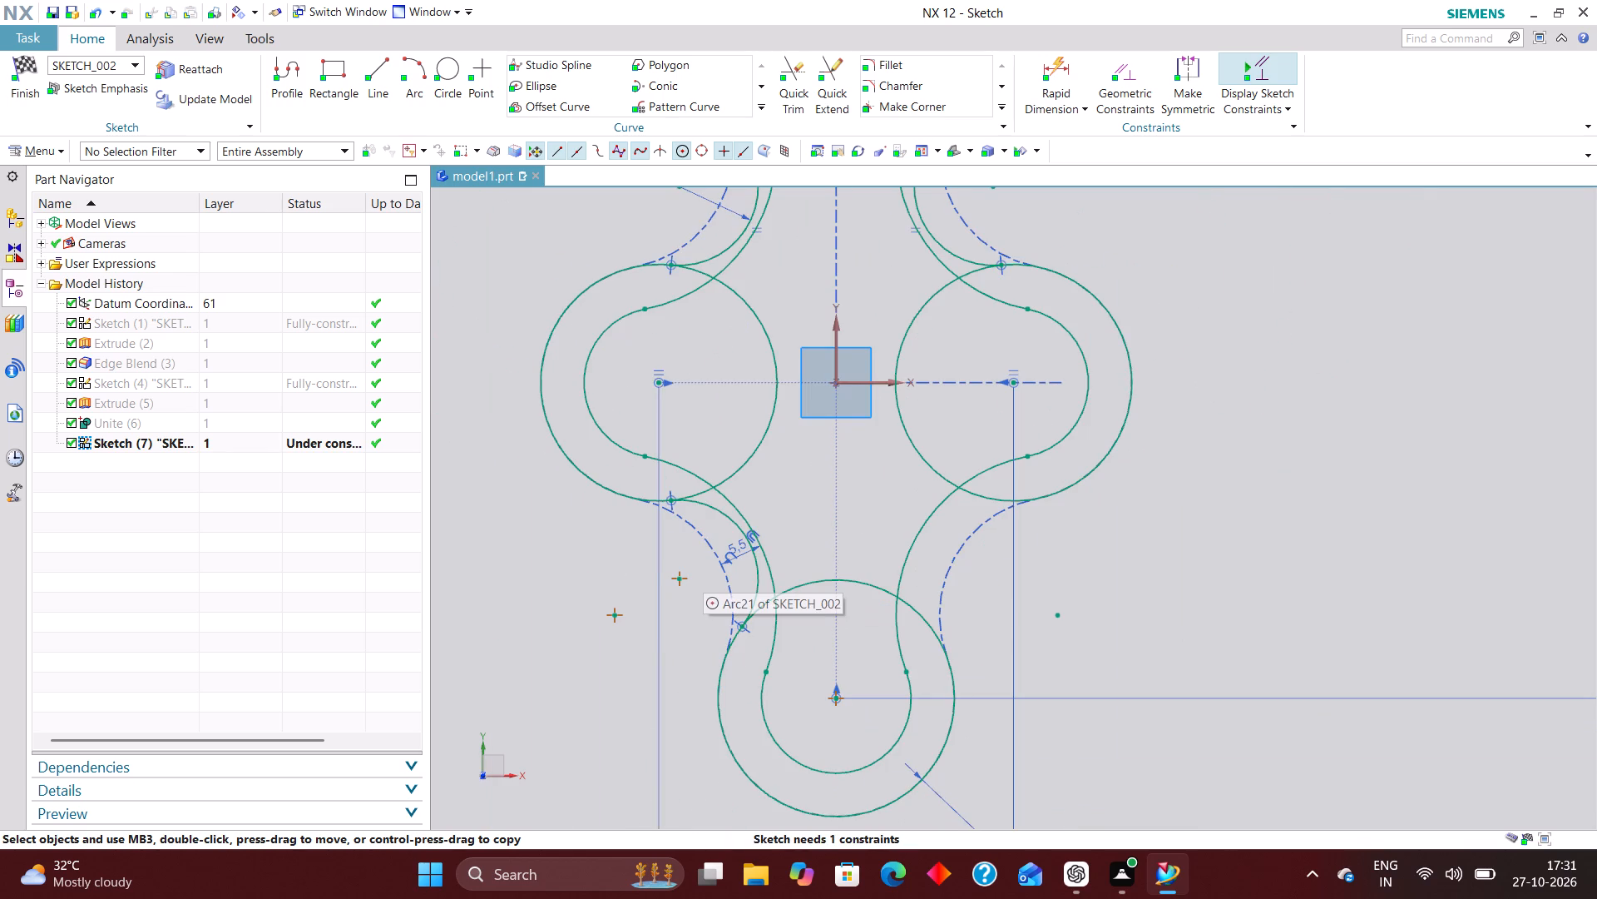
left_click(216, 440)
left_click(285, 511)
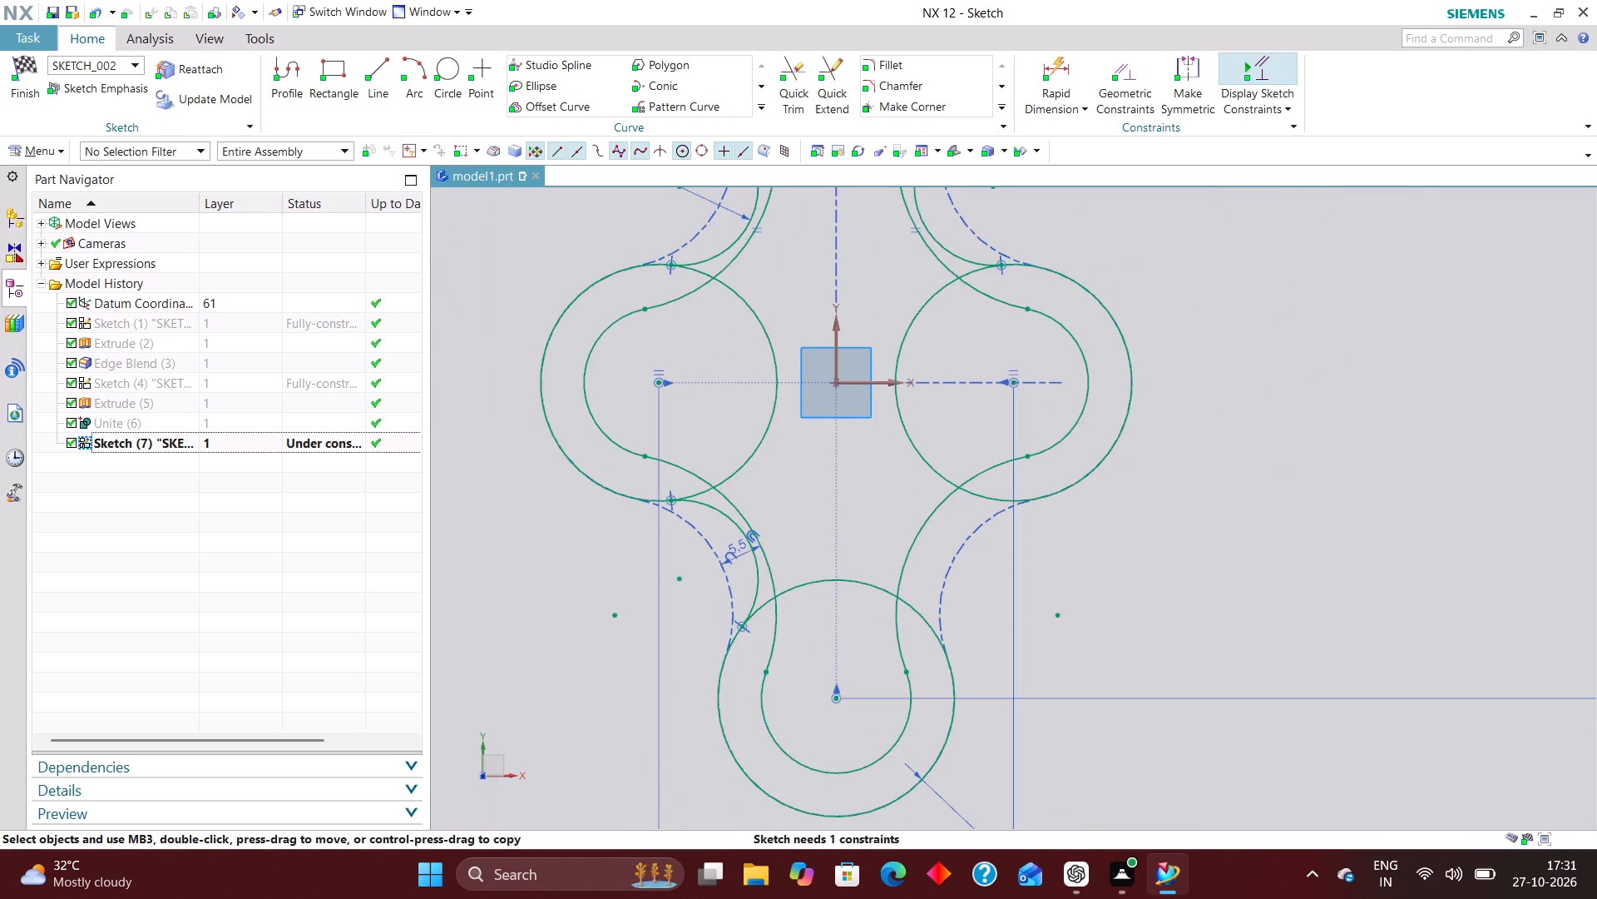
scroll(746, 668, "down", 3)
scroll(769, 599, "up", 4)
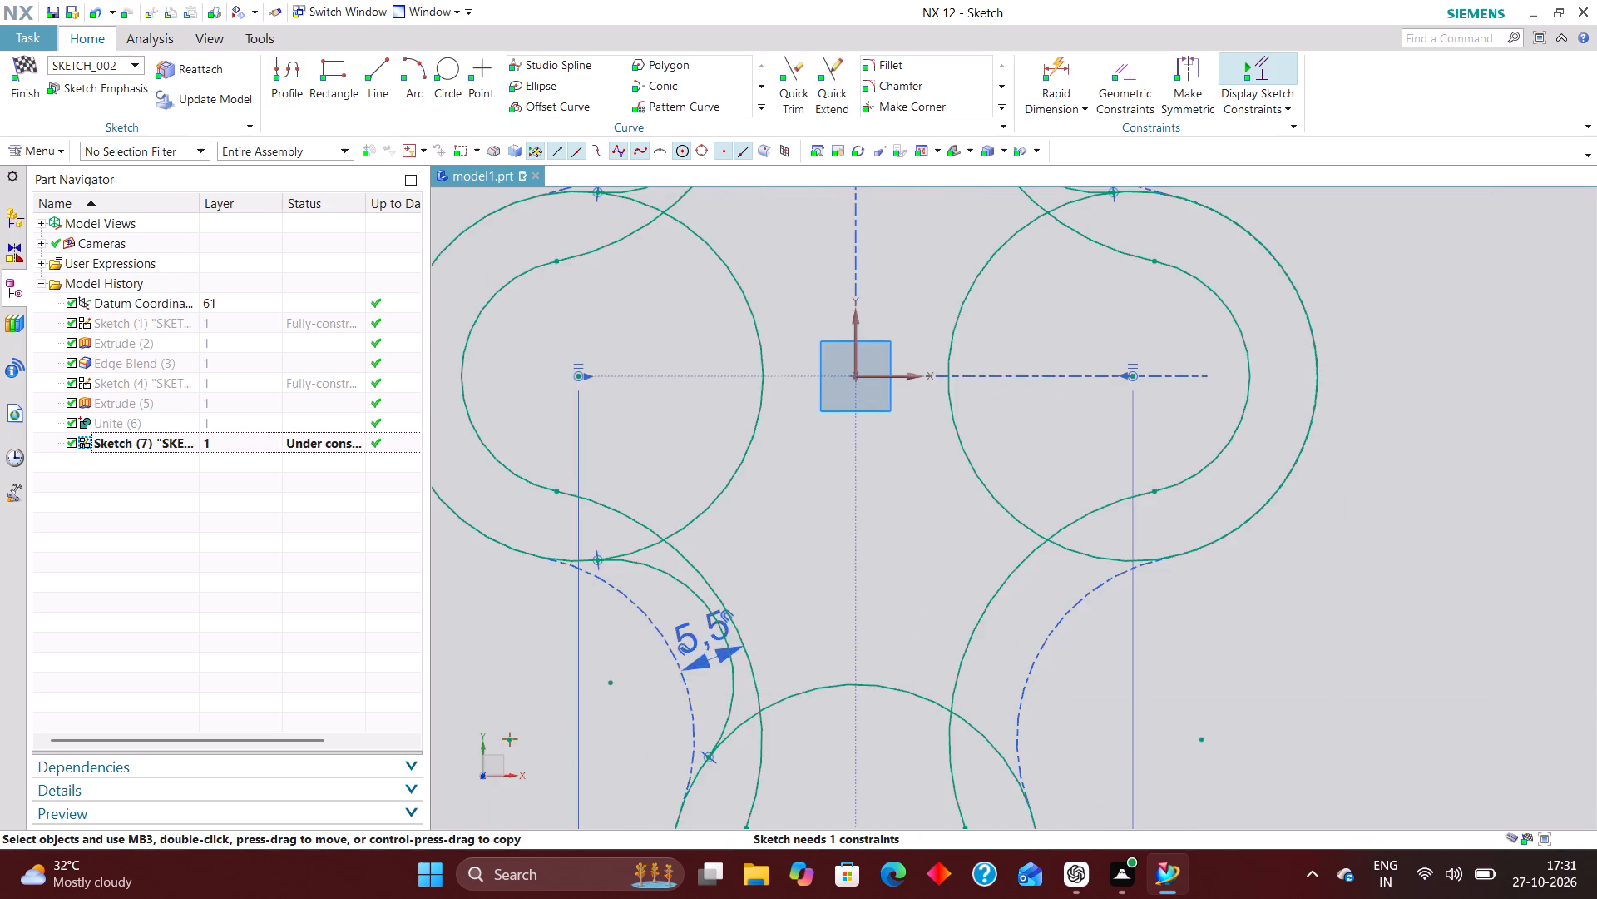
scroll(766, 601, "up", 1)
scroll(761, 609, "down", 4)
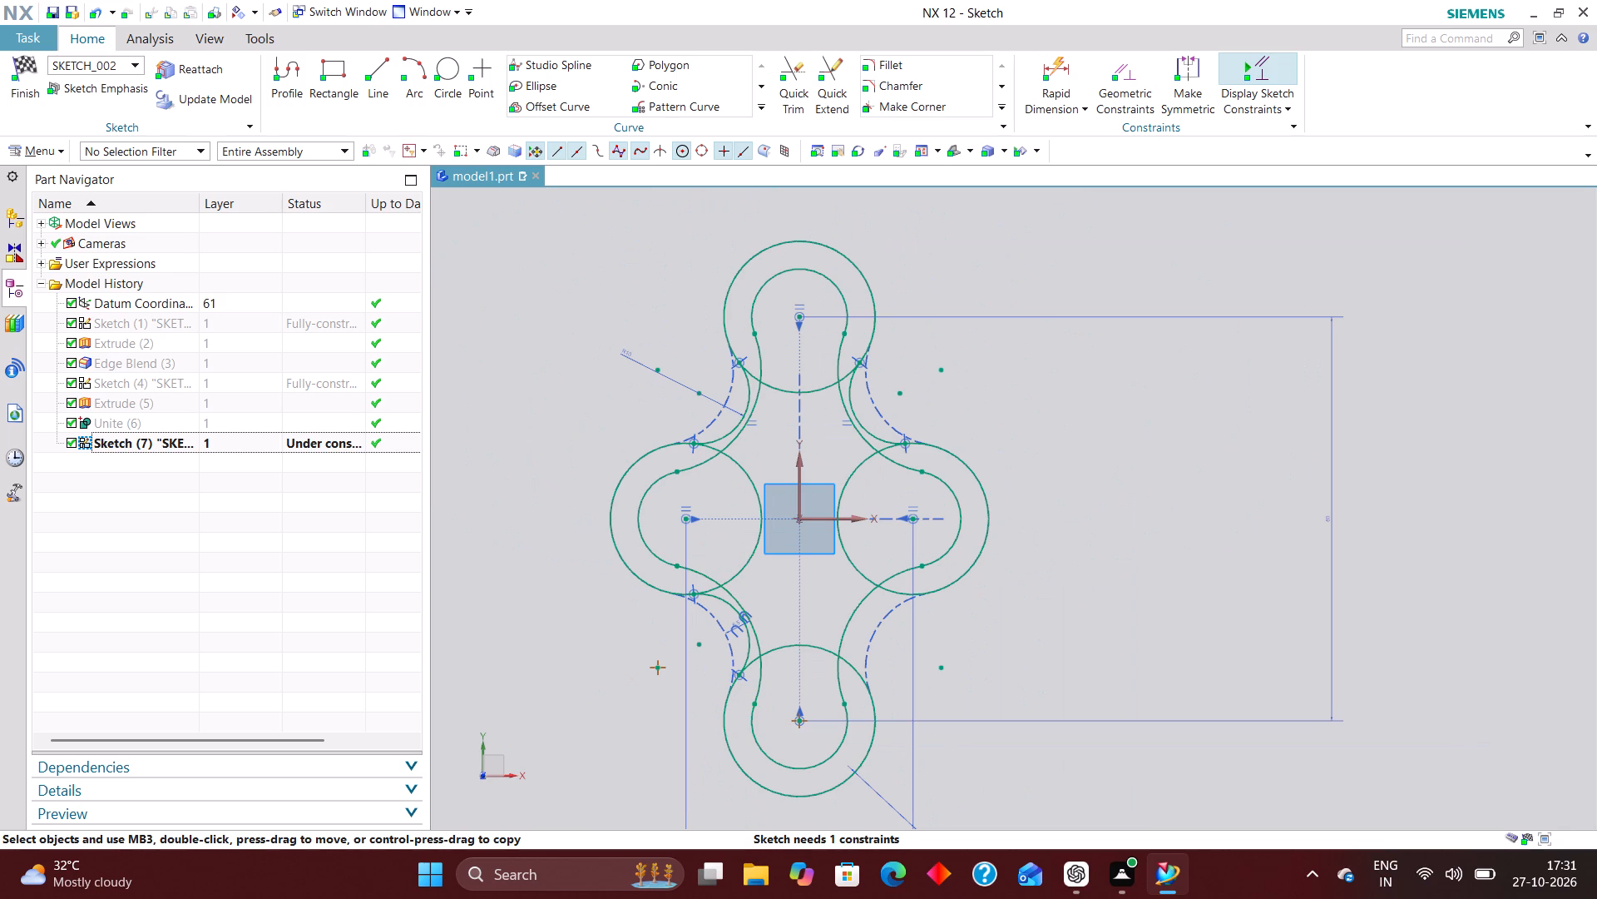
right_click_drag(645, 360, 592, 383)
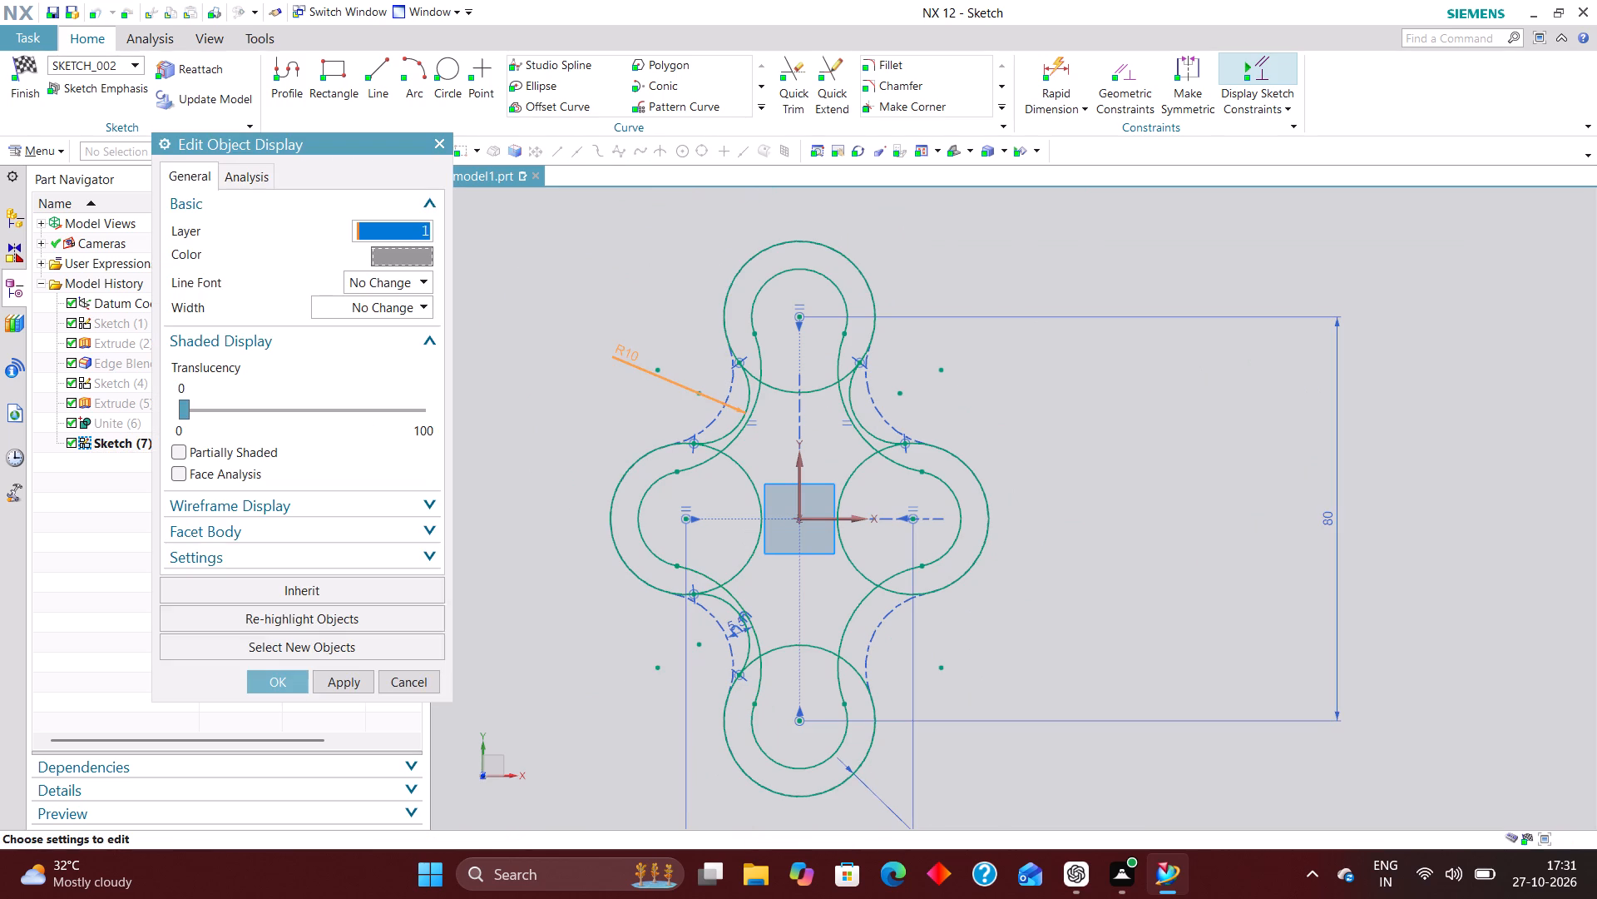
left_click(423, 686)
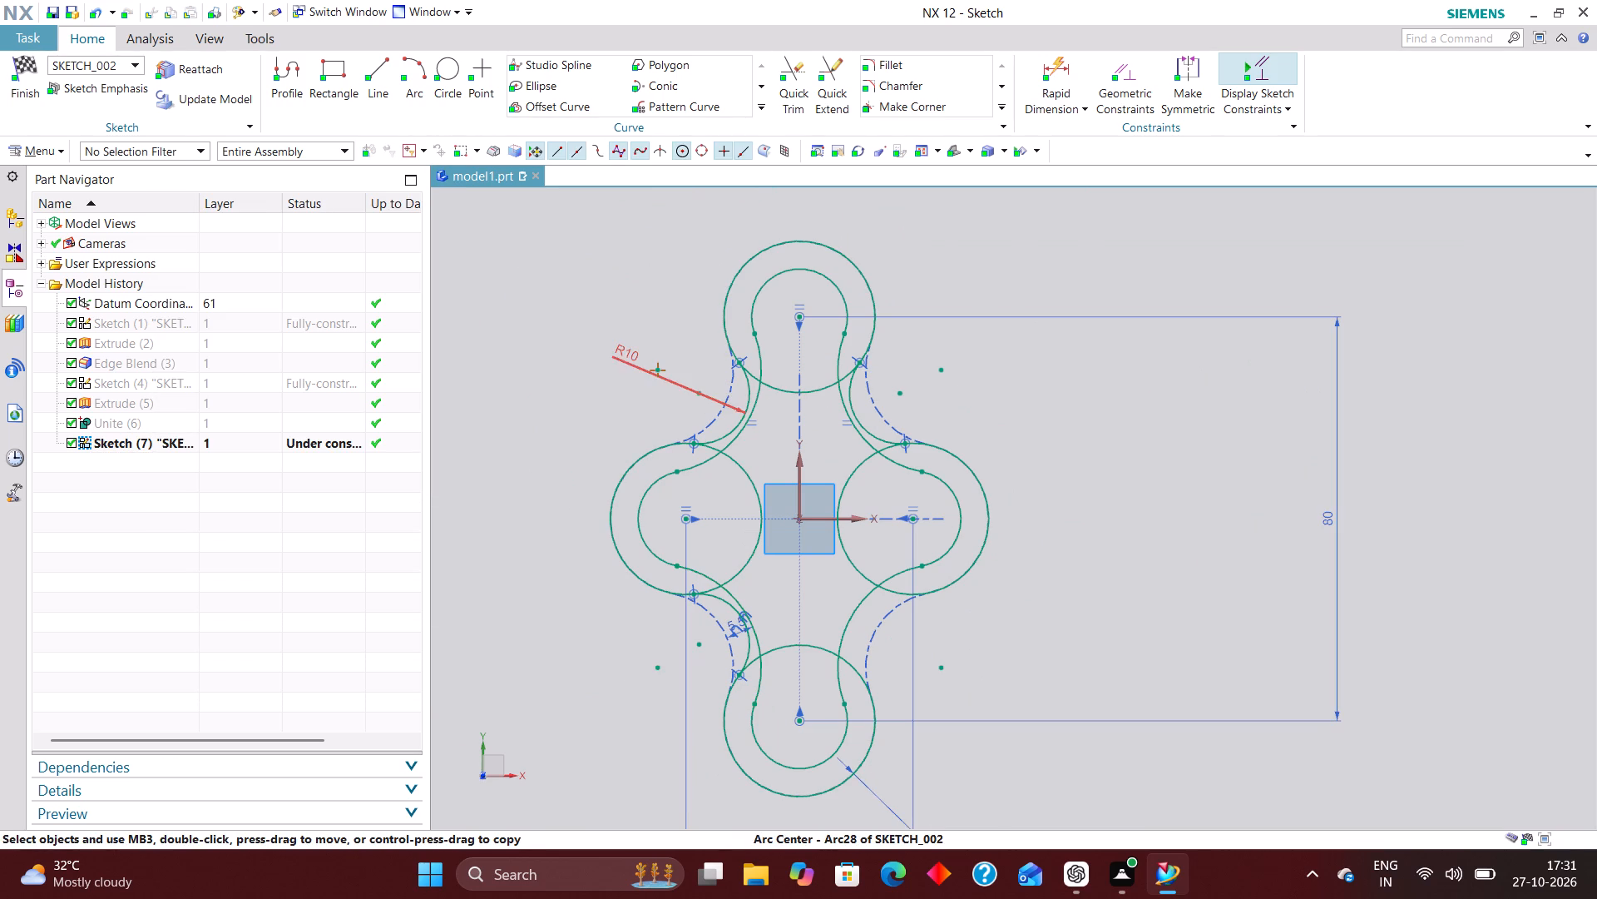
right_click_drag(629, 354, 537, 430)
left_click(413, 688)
Delete the R10 radial dimension on the upper-left fillet arc of the sketch.
right_click_drag(618, 339, 619, 340)
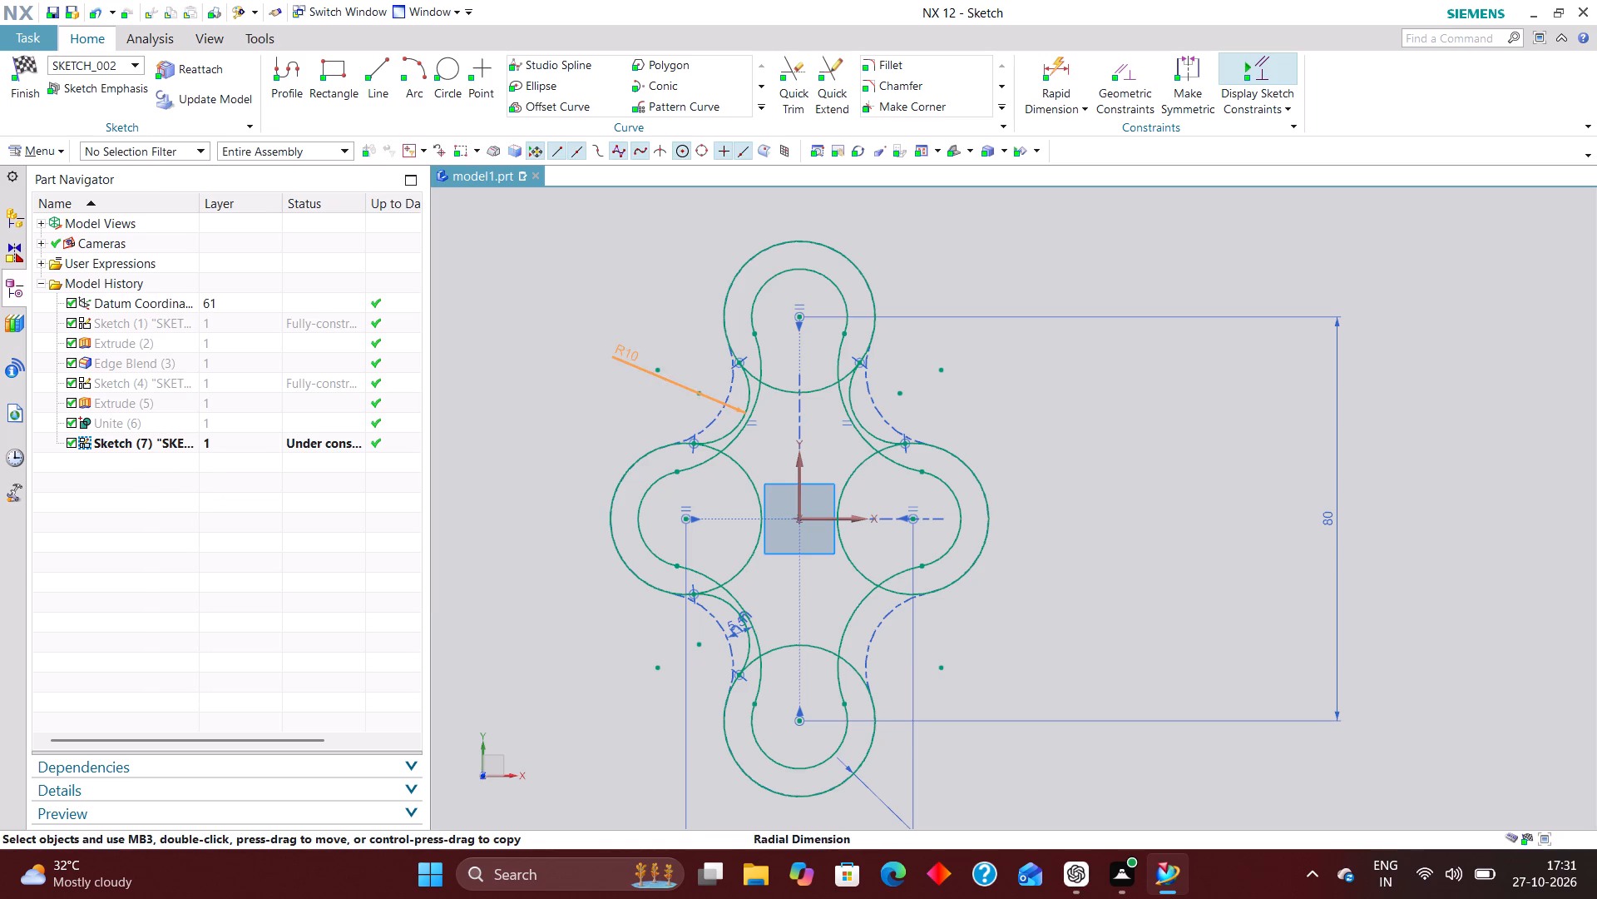
right_click_drag(619, 340, 446, 370)
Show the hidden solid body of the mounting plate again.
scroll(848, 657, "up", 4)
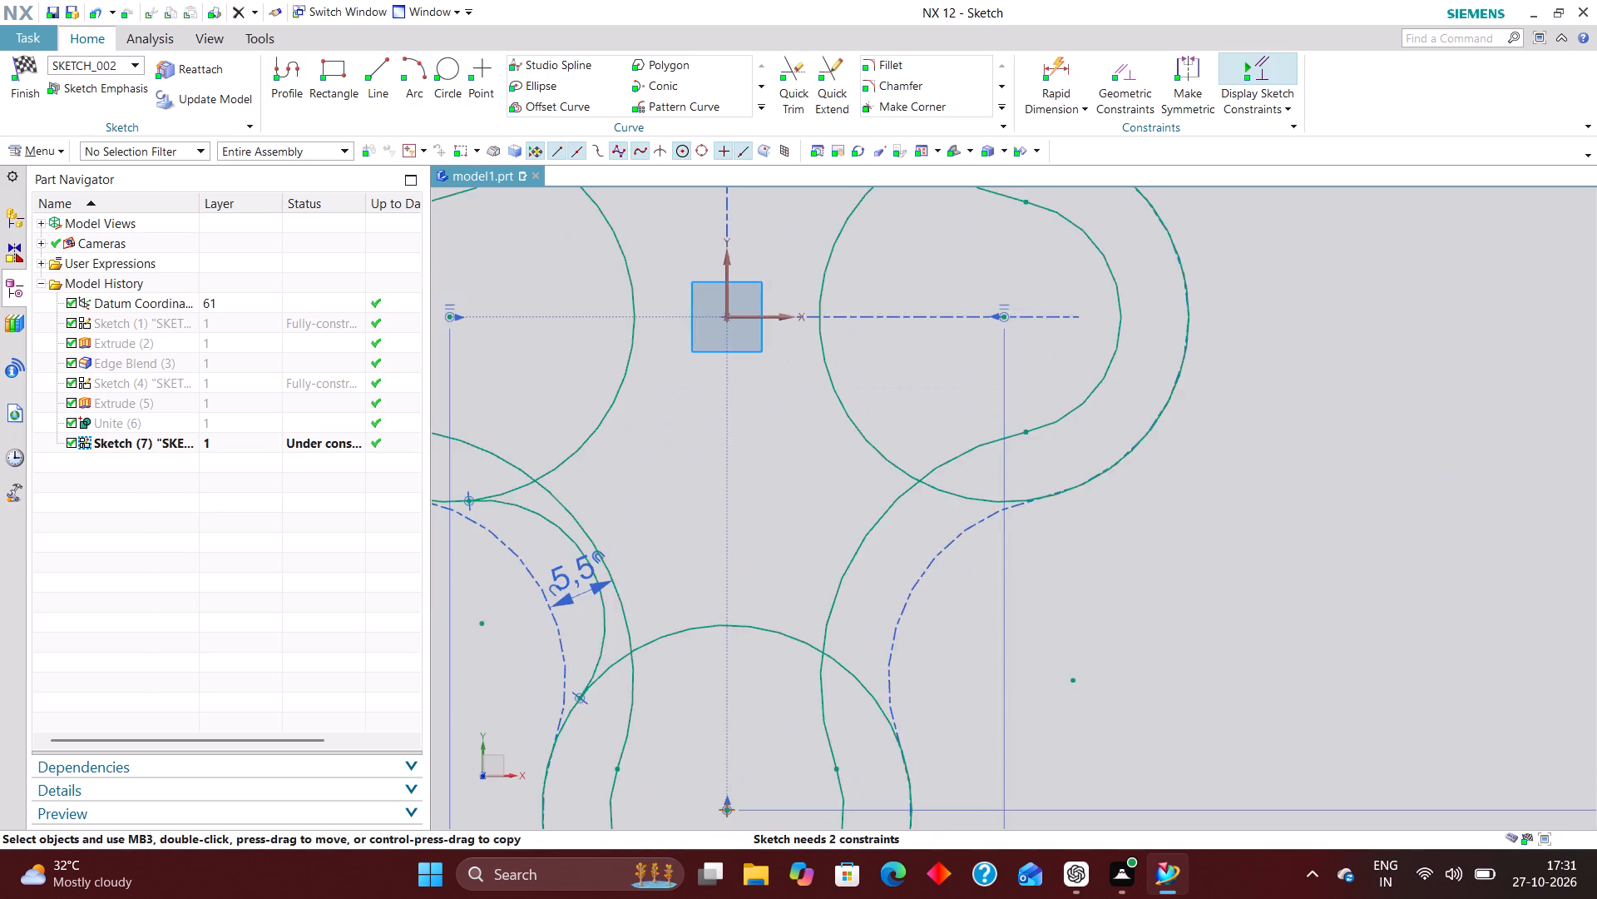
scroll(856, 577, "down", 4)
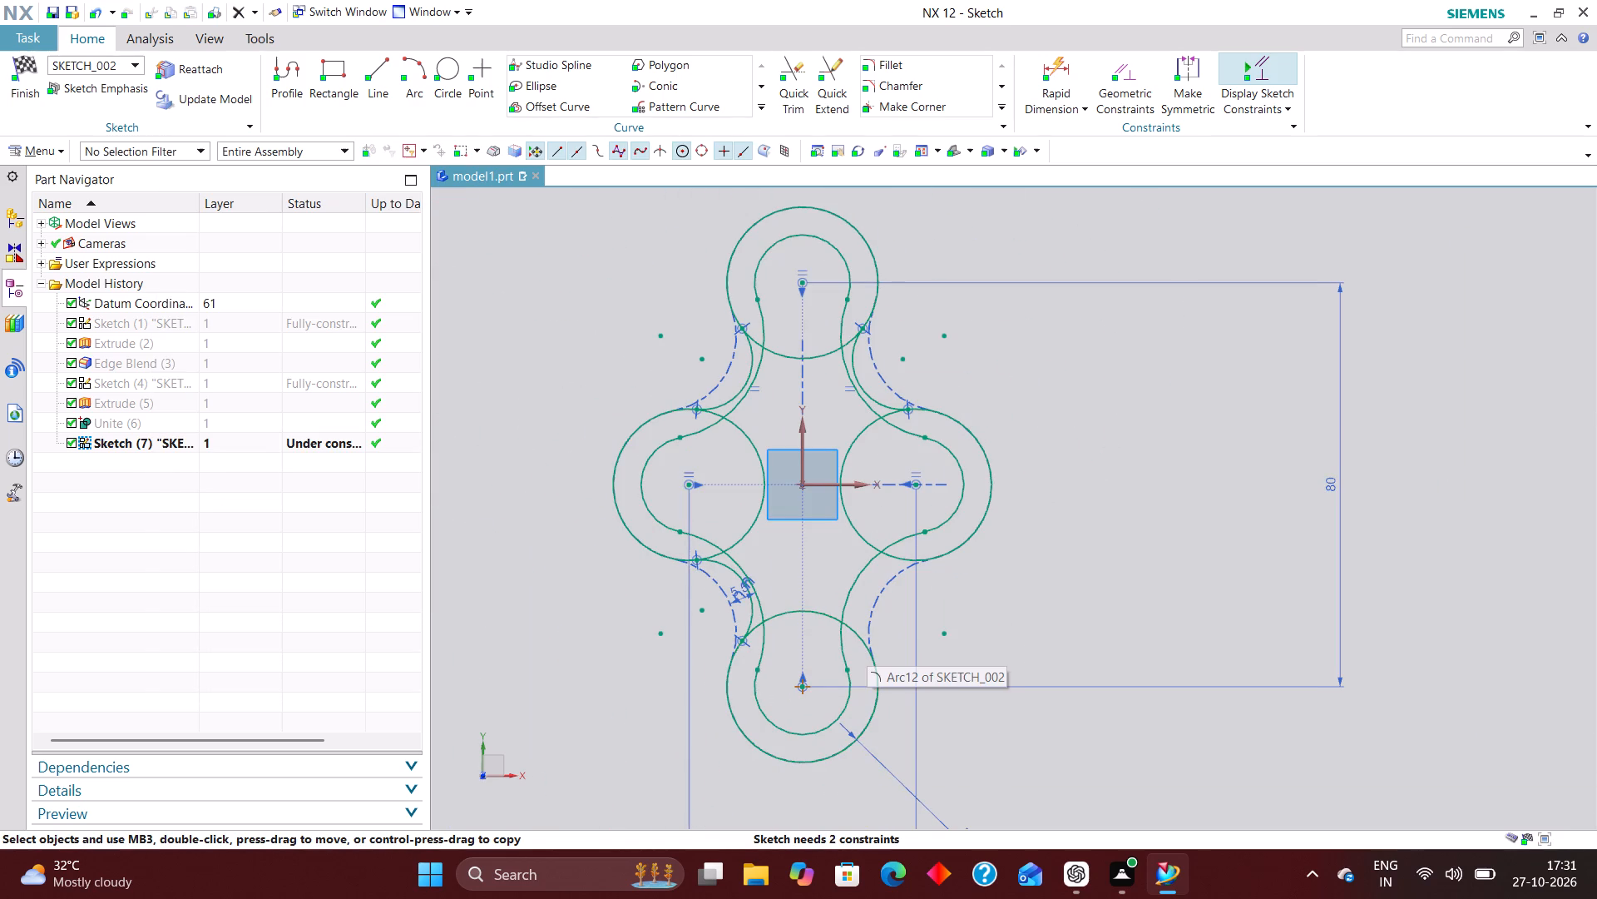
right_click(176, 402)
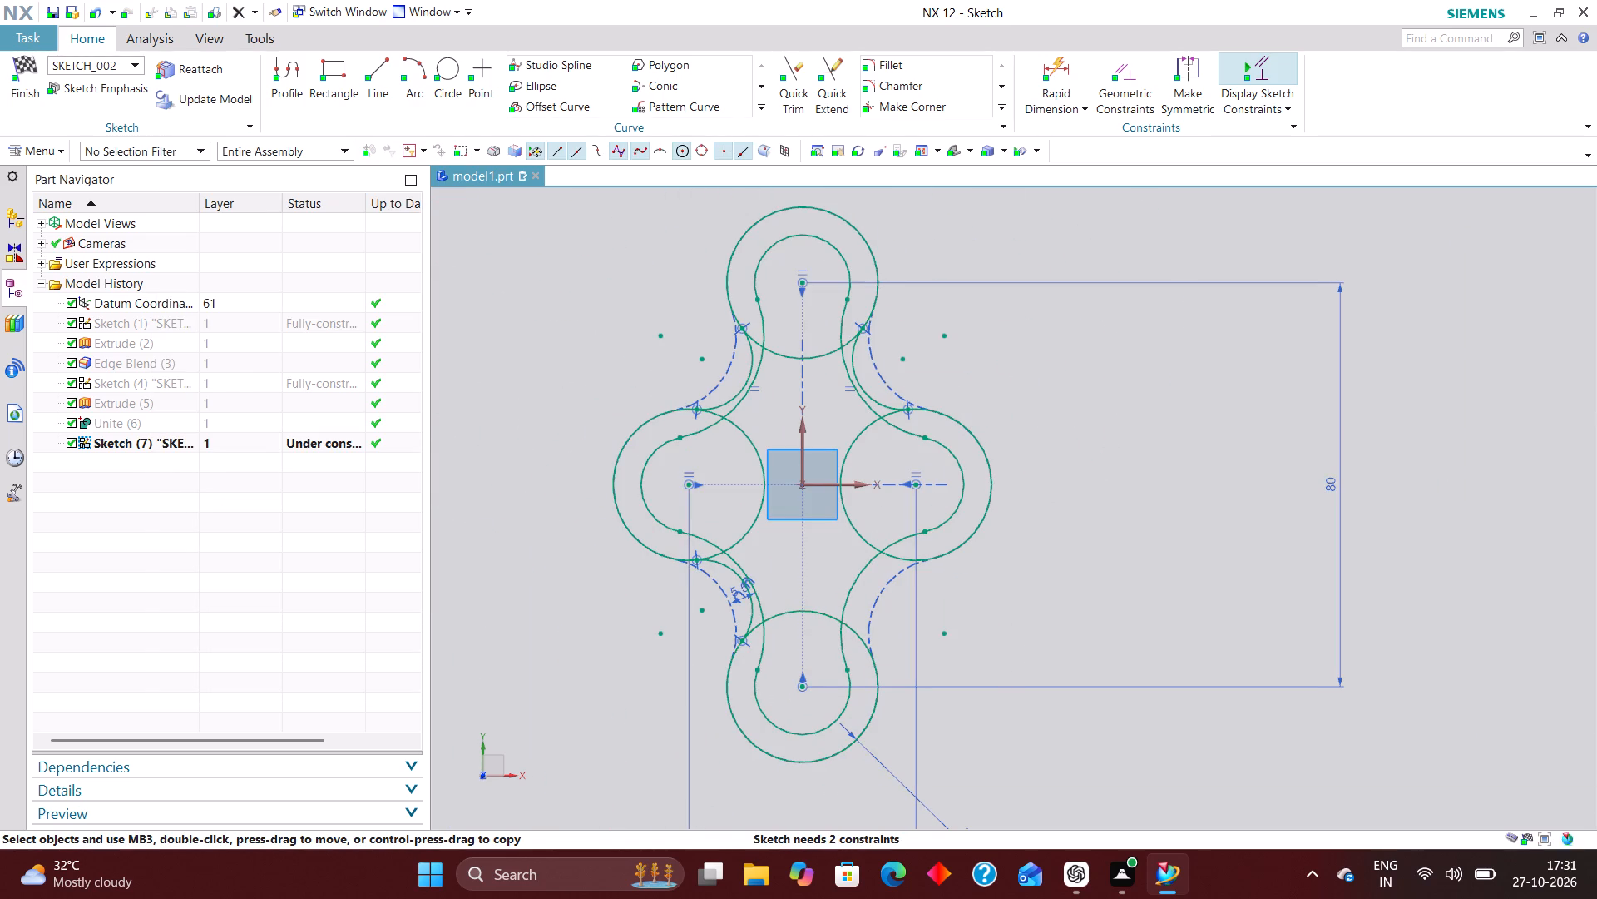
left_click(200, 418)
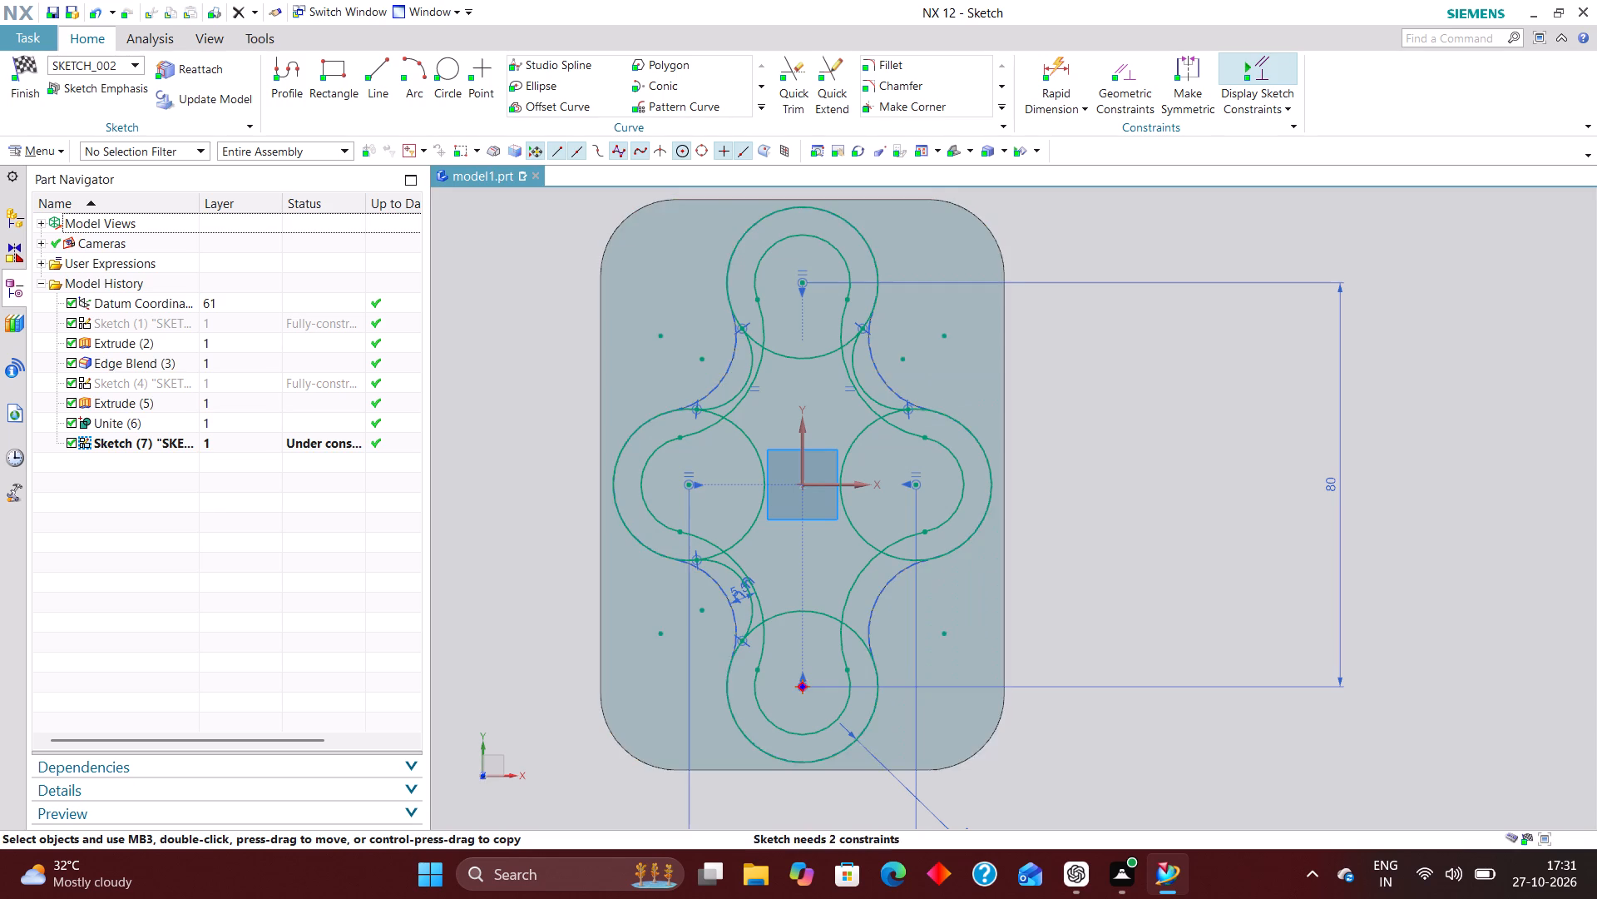
Hide the solid body of the mounting plate to expose the sketch curves.
scroll(869, 713, "up", 3)
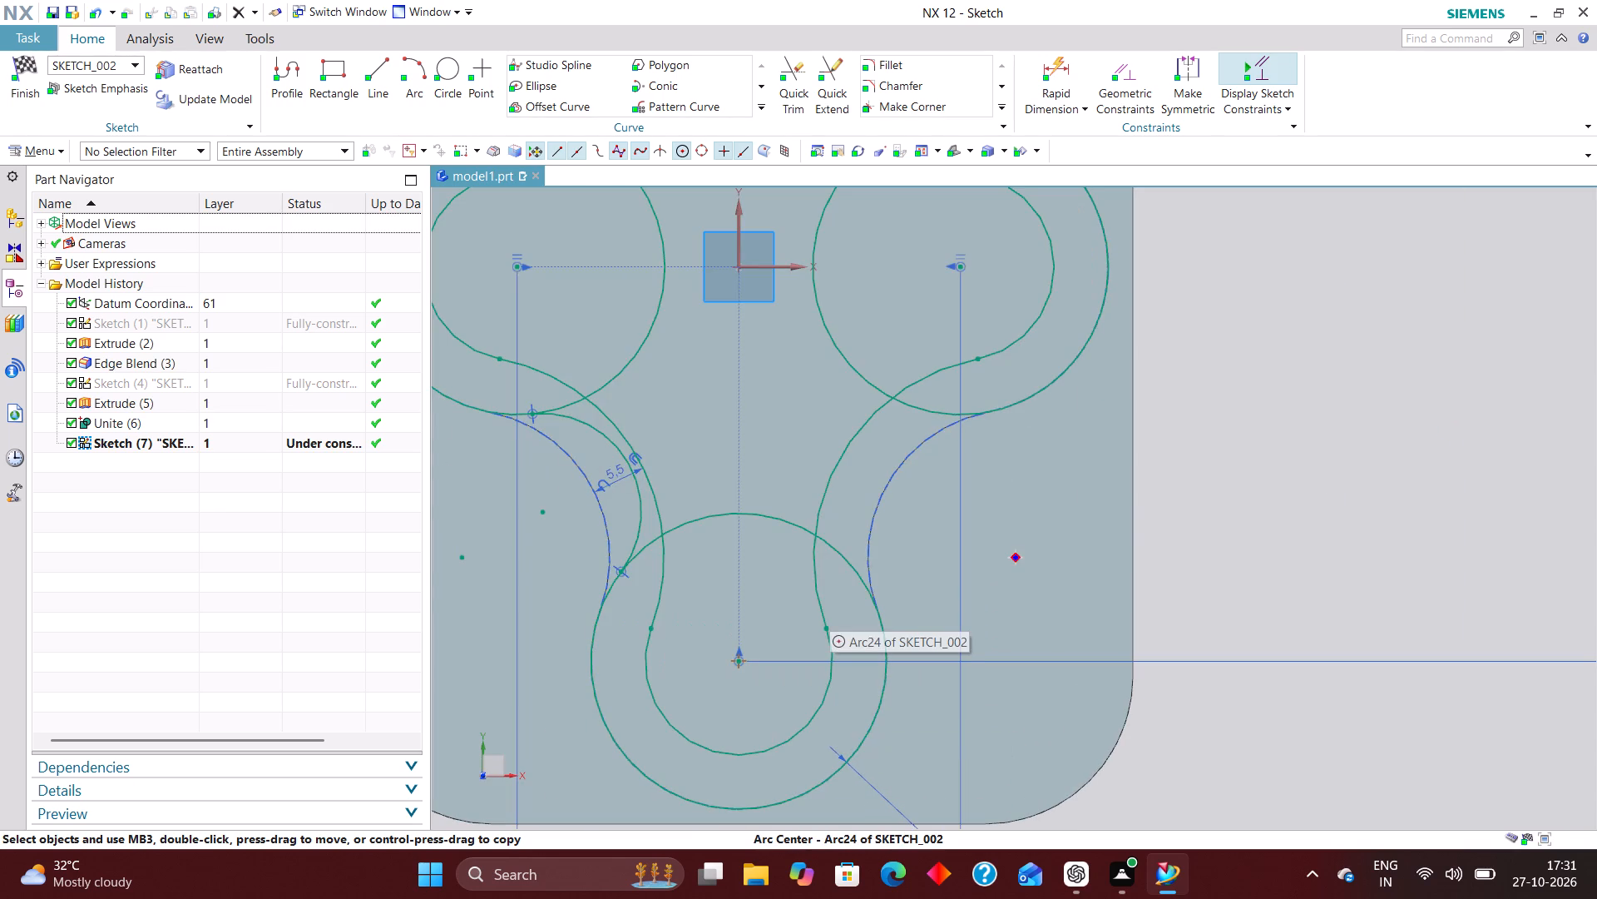
scroll(878, 673, "down", 5)
scroll(909, 633, "up", 5)
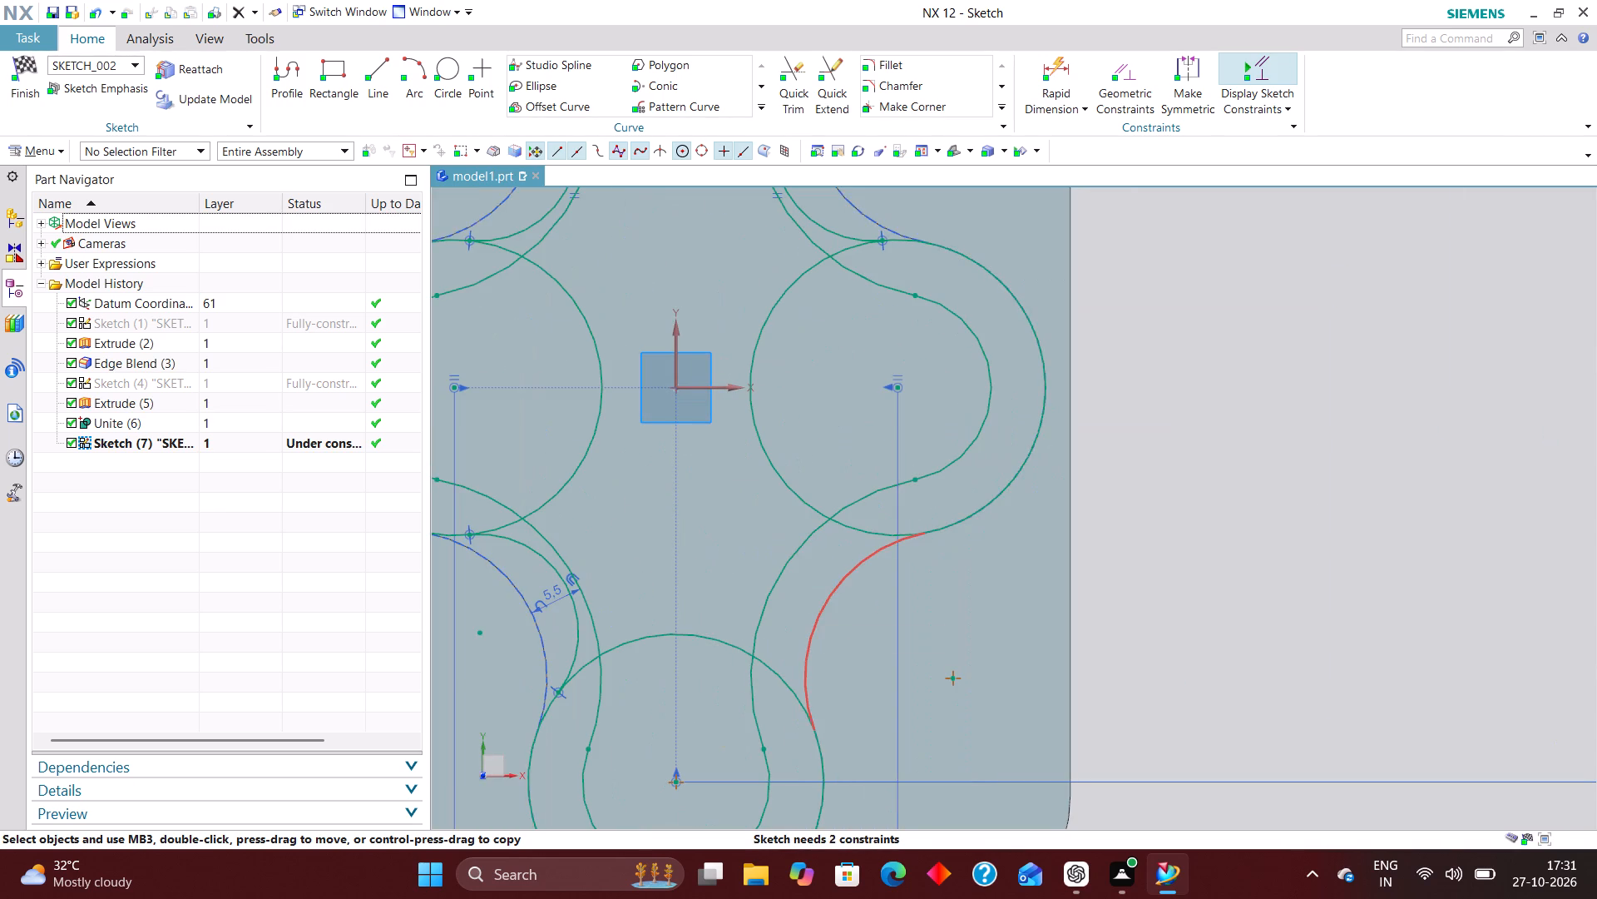
scroll(961, 721, "down", 3)
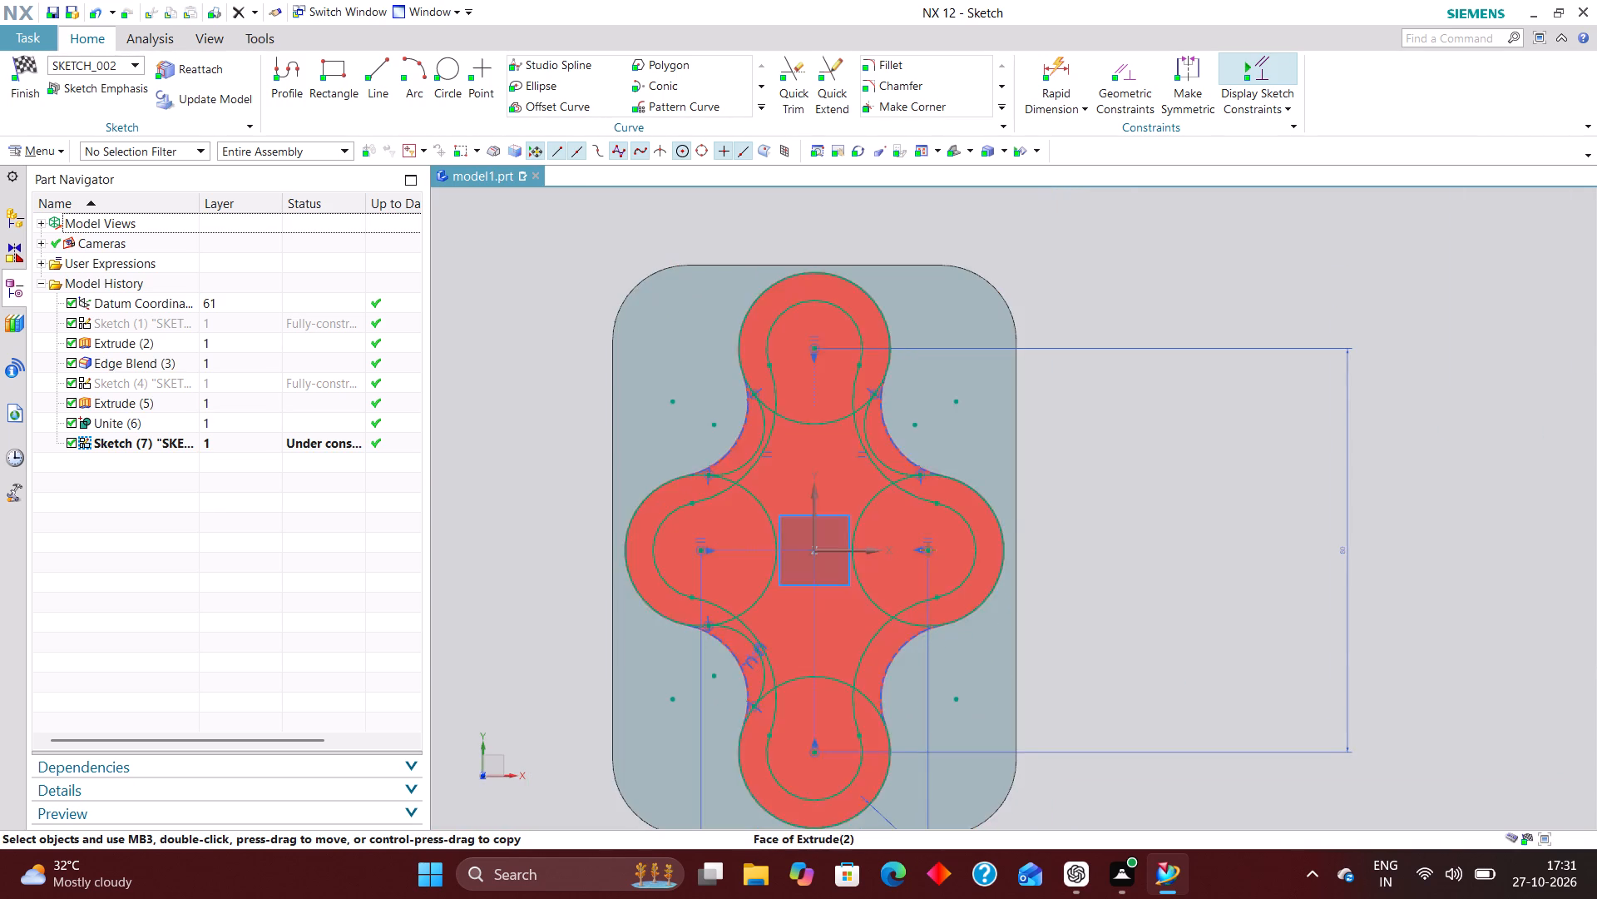
scroll(917, 442, "up", 5)
scroll(926, 464, "down", 5)
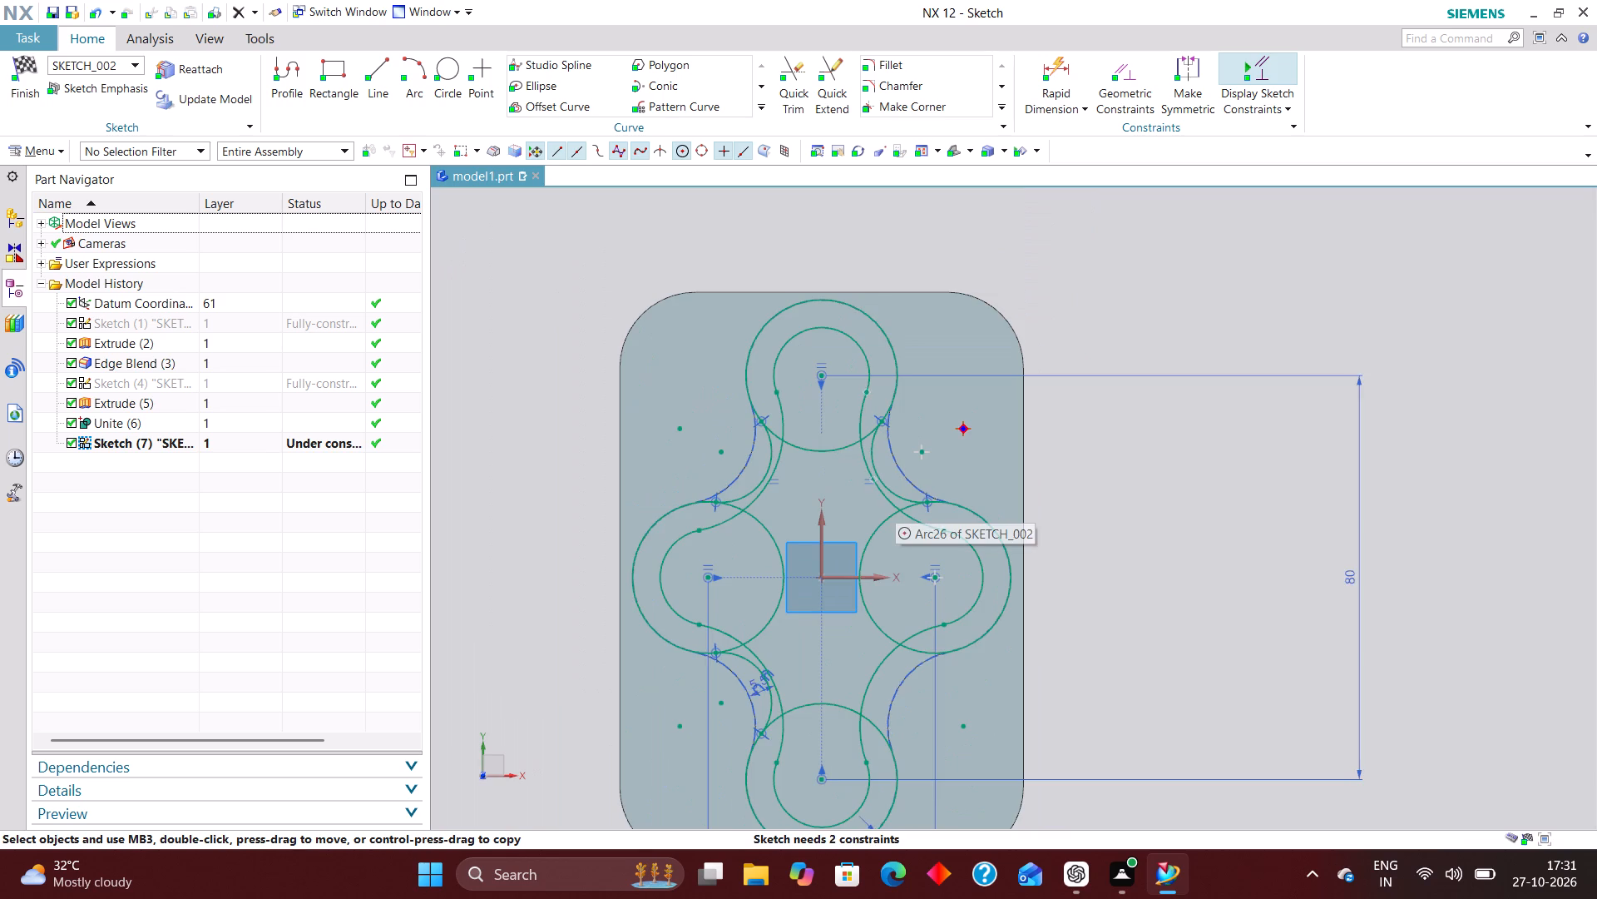
scroll(894, 501, "up", 5)
right_click_drag(909, 484, 834, 485)
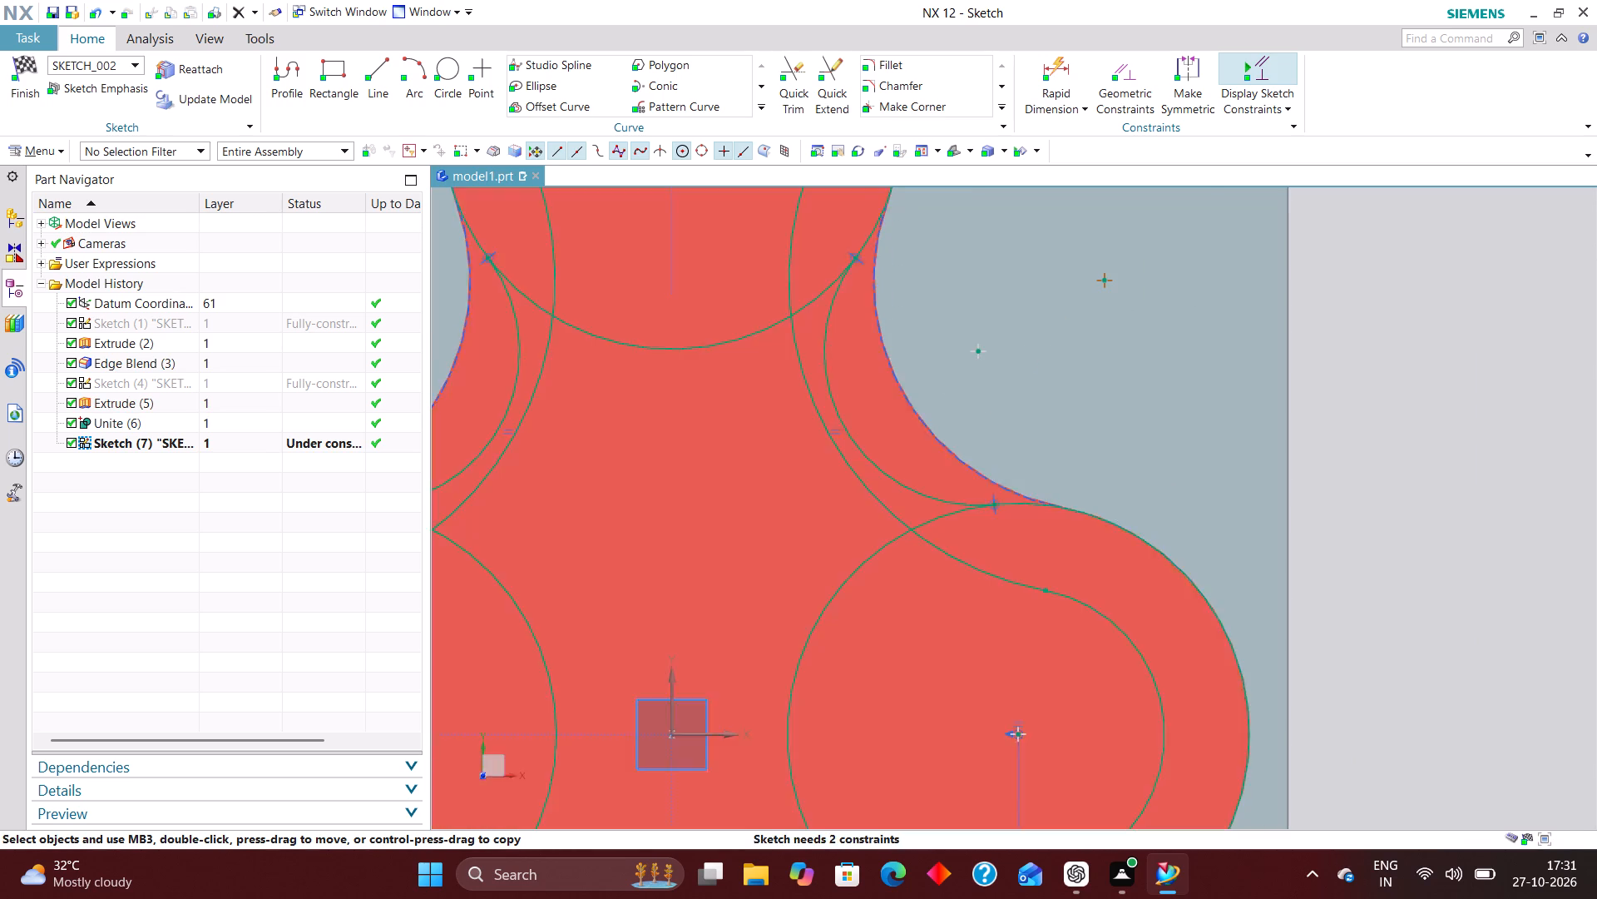
right_click_drag(1032, 405, 1025, 486)
Delete the three remaining small fillet arcs between the sketch circles: upper-right, upper-left and lower-left.
right_click_drag(957, 503, 928, 498)
scroll(986, 520, "down", 5)
scroll(804, 497, "up", 5)
right_click_drag(896, 438, 858, 440)
scroll(878, 417, "down", 2)
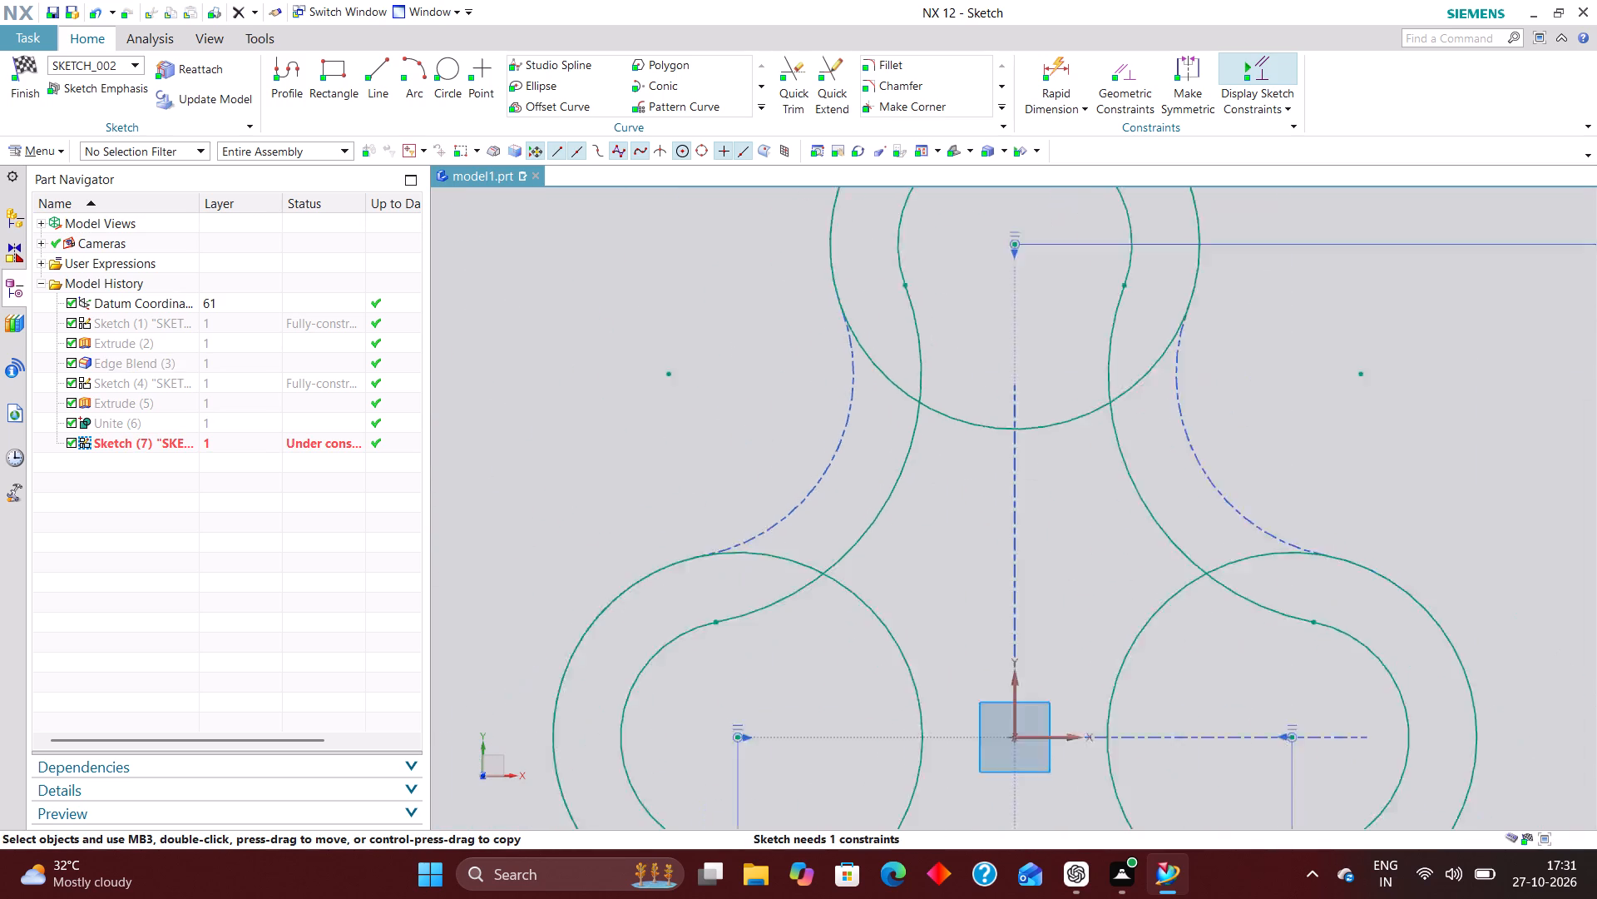
scroll(878, 418, "down", 3)
scroll(848, 684, "up", 4)
right_click_drag(884, 559, 843, 559)
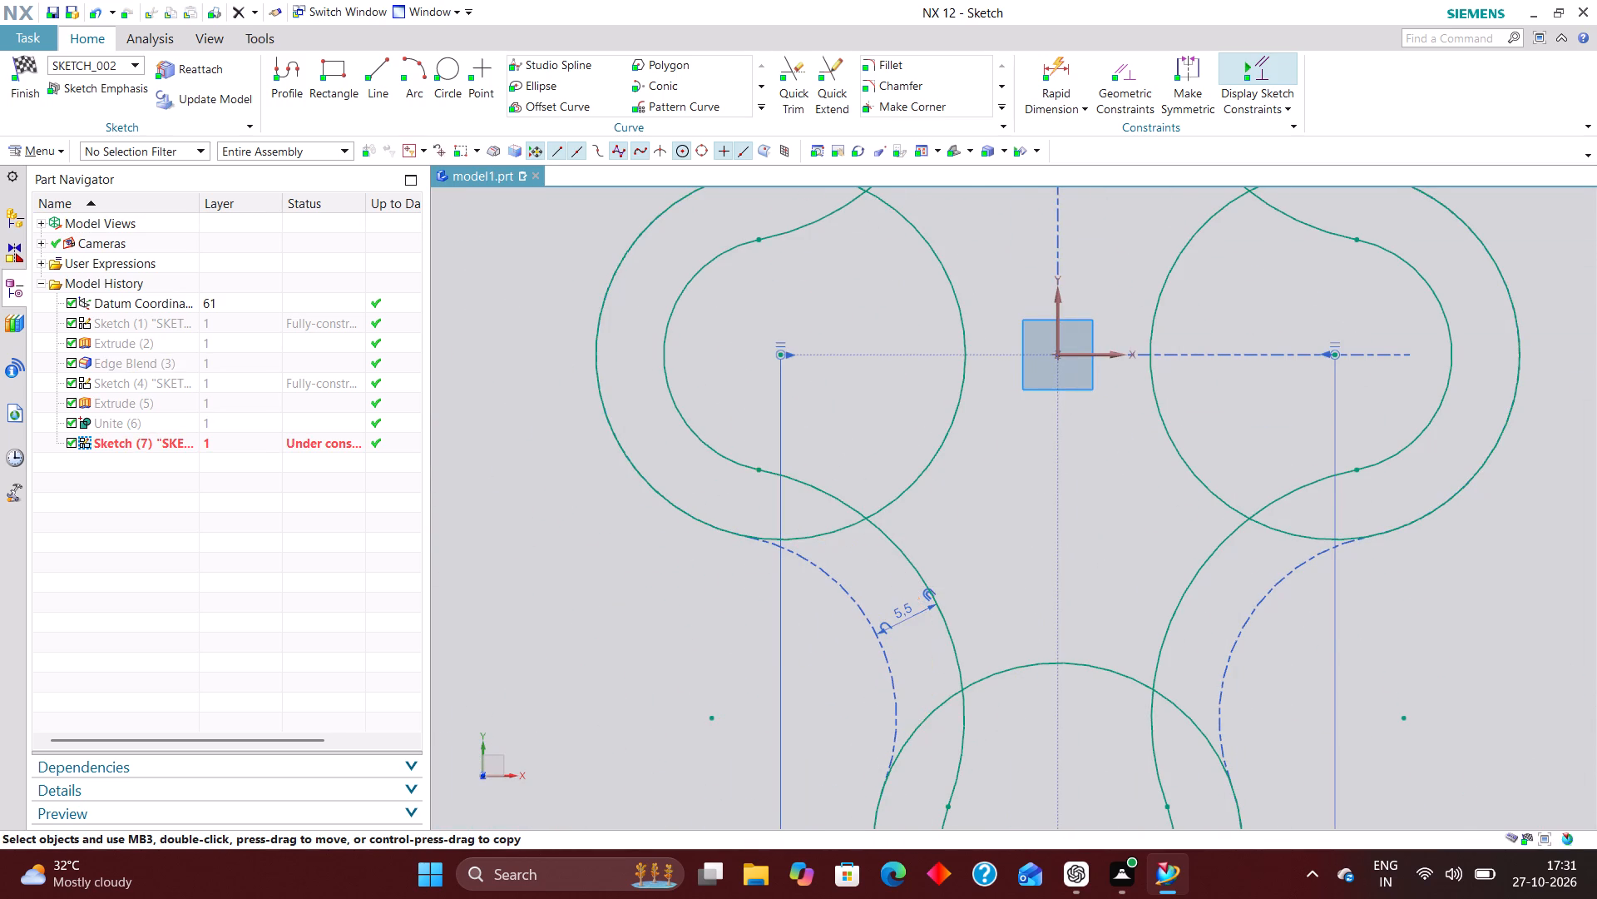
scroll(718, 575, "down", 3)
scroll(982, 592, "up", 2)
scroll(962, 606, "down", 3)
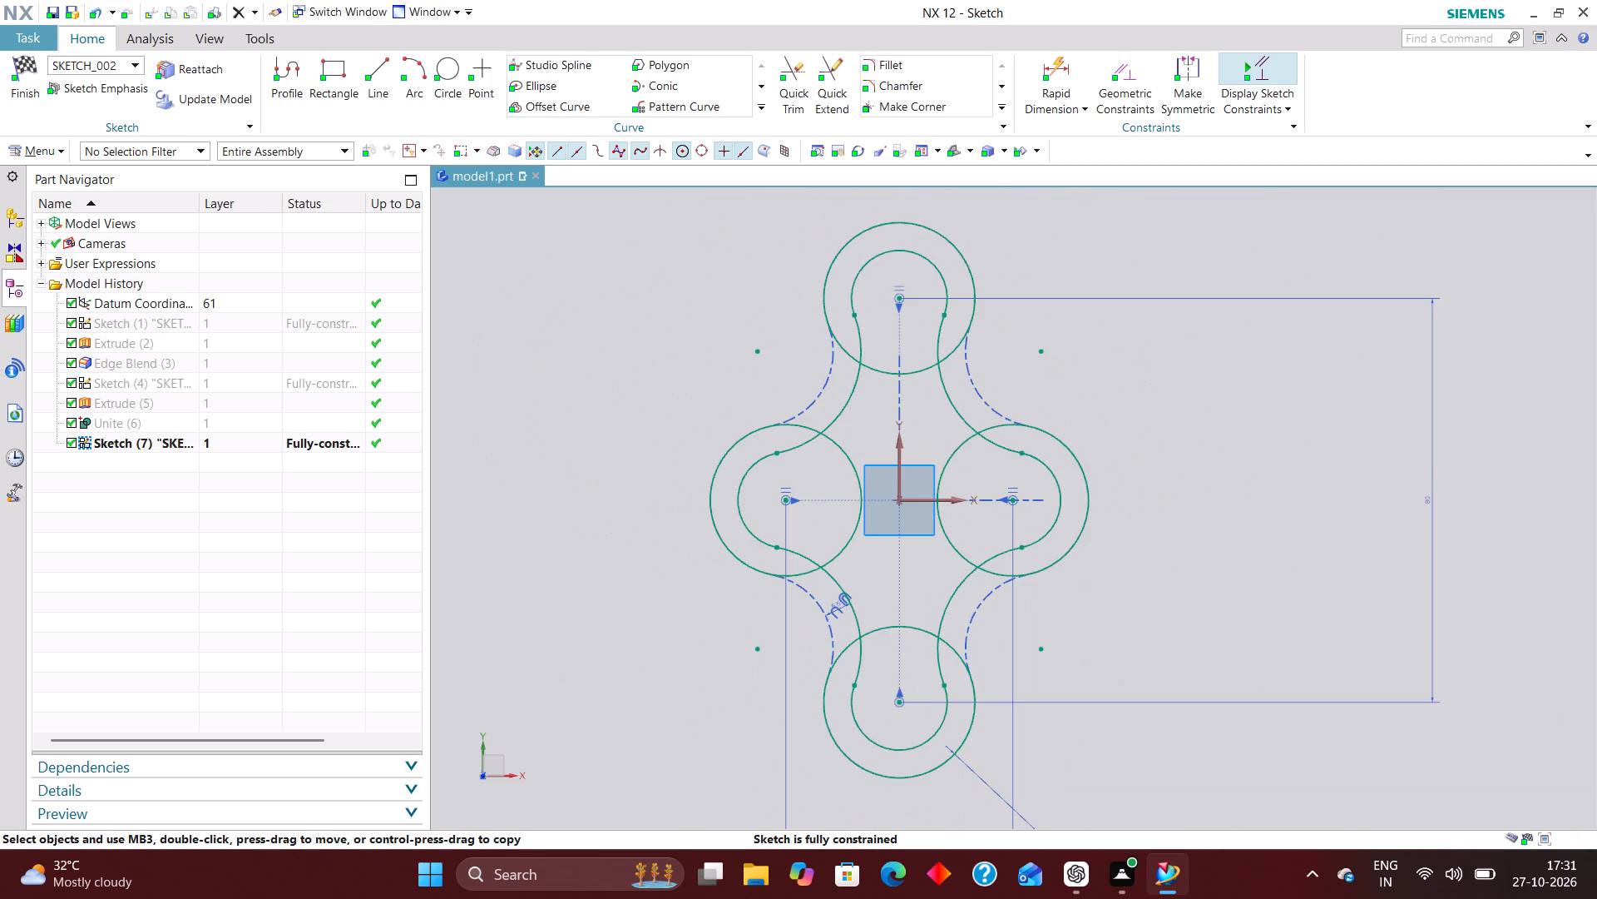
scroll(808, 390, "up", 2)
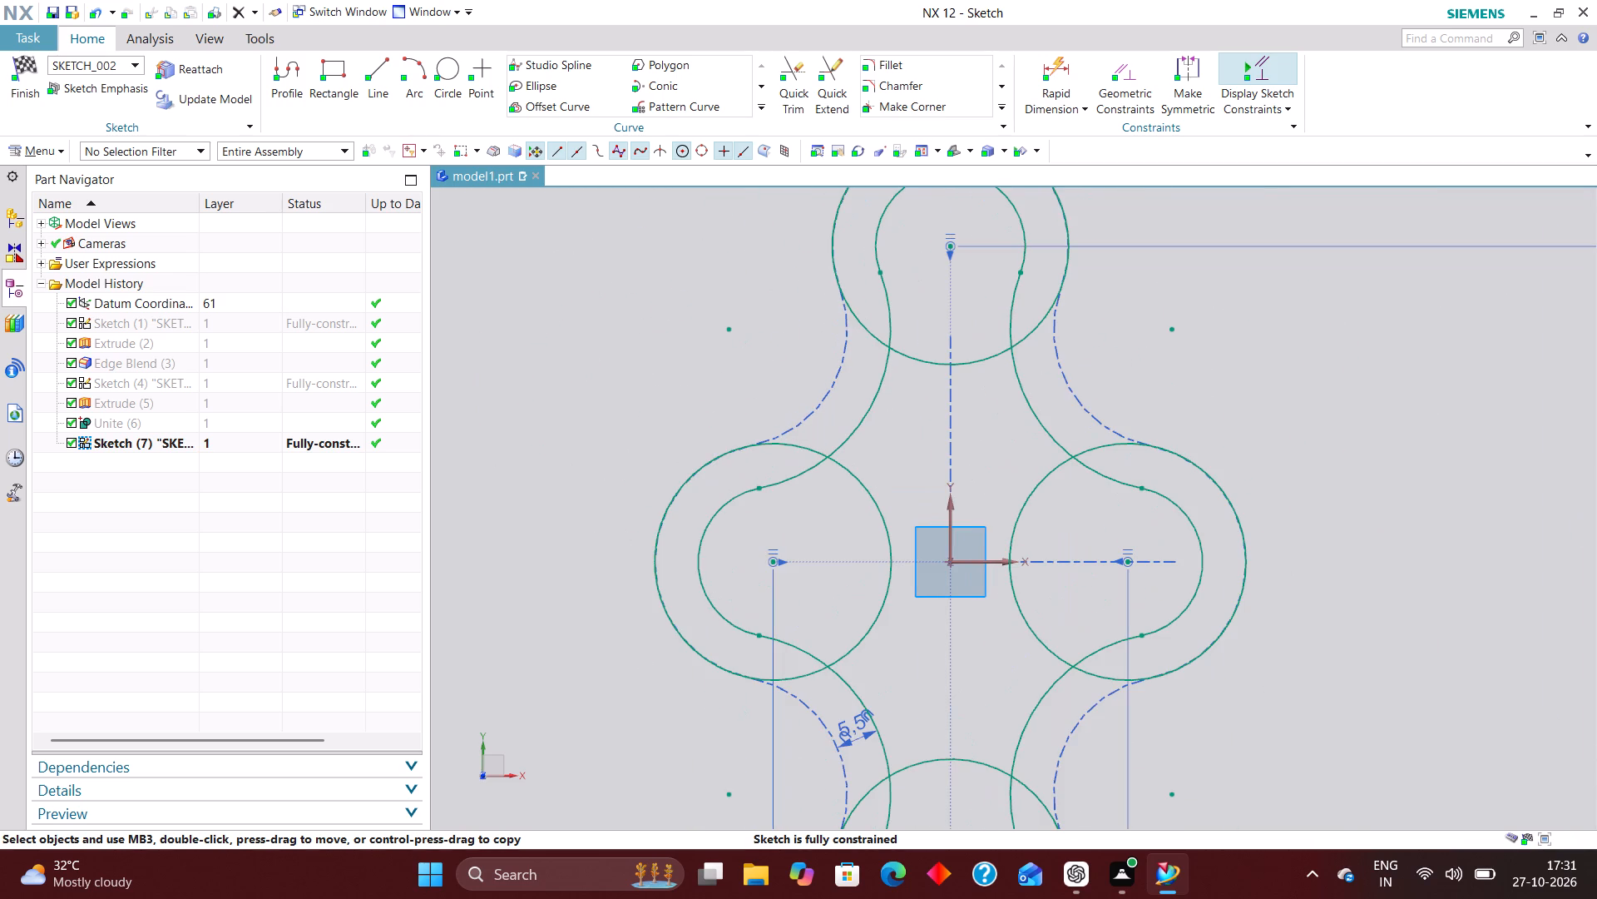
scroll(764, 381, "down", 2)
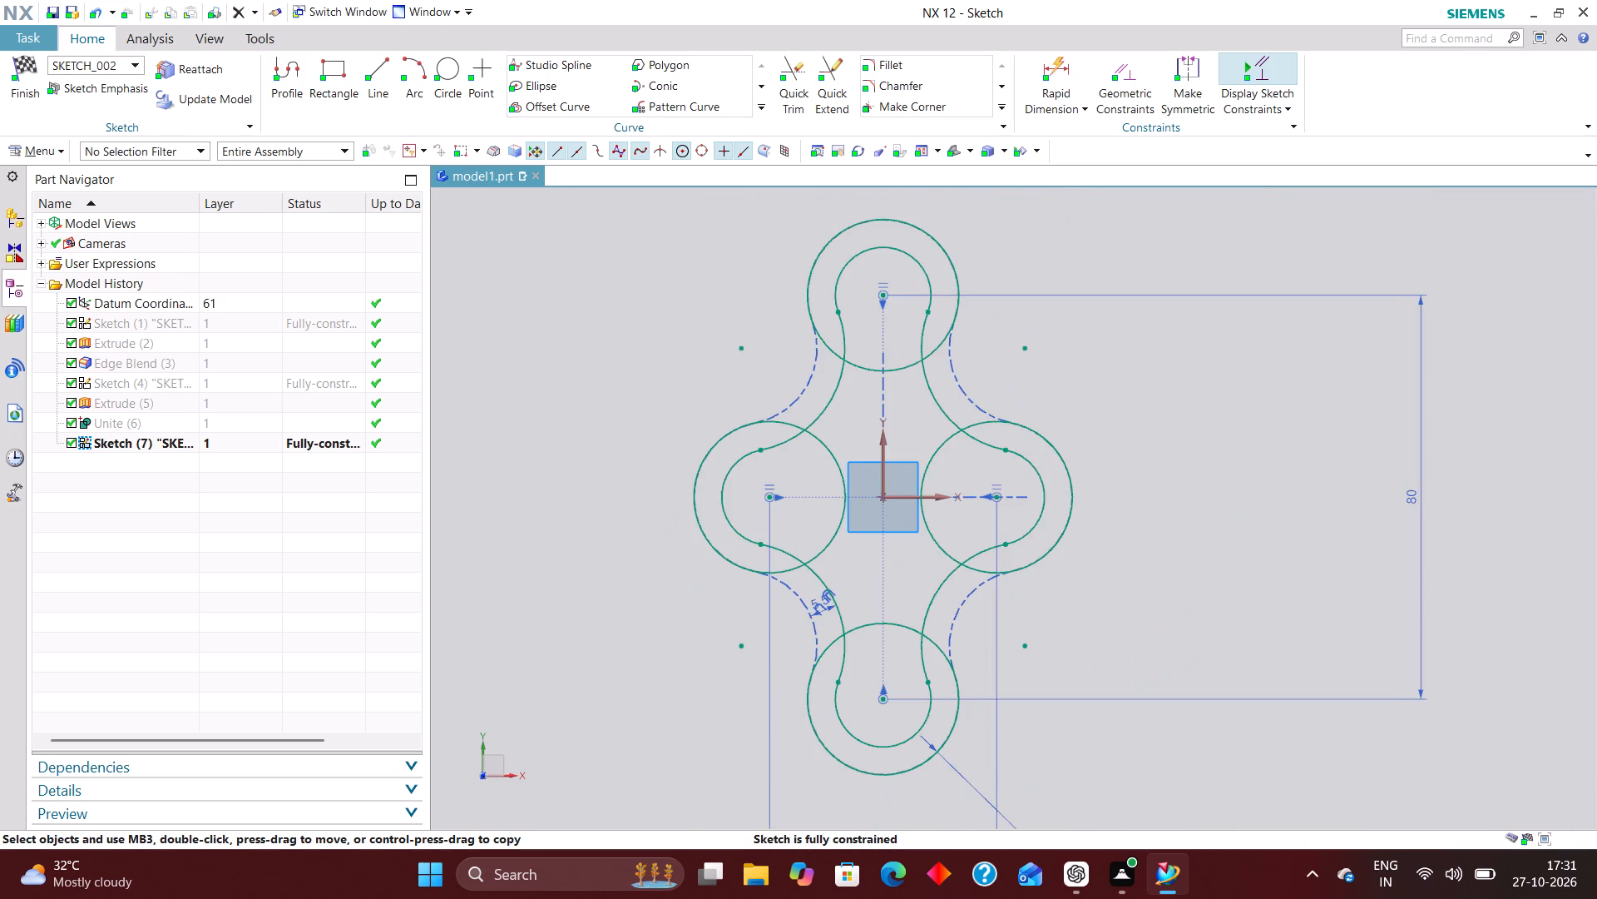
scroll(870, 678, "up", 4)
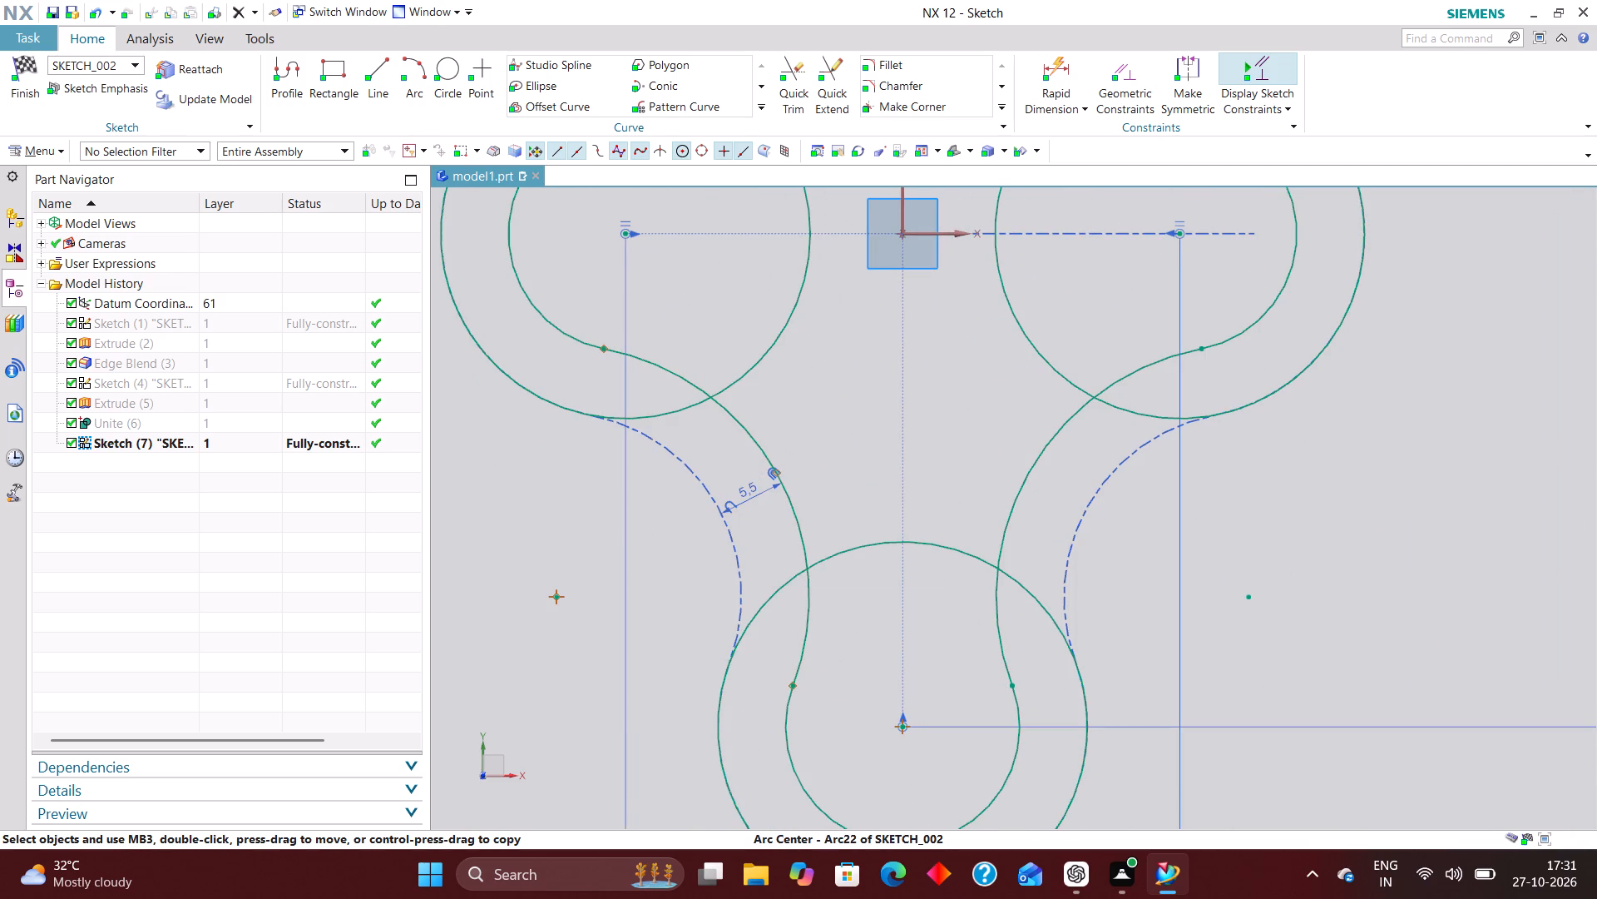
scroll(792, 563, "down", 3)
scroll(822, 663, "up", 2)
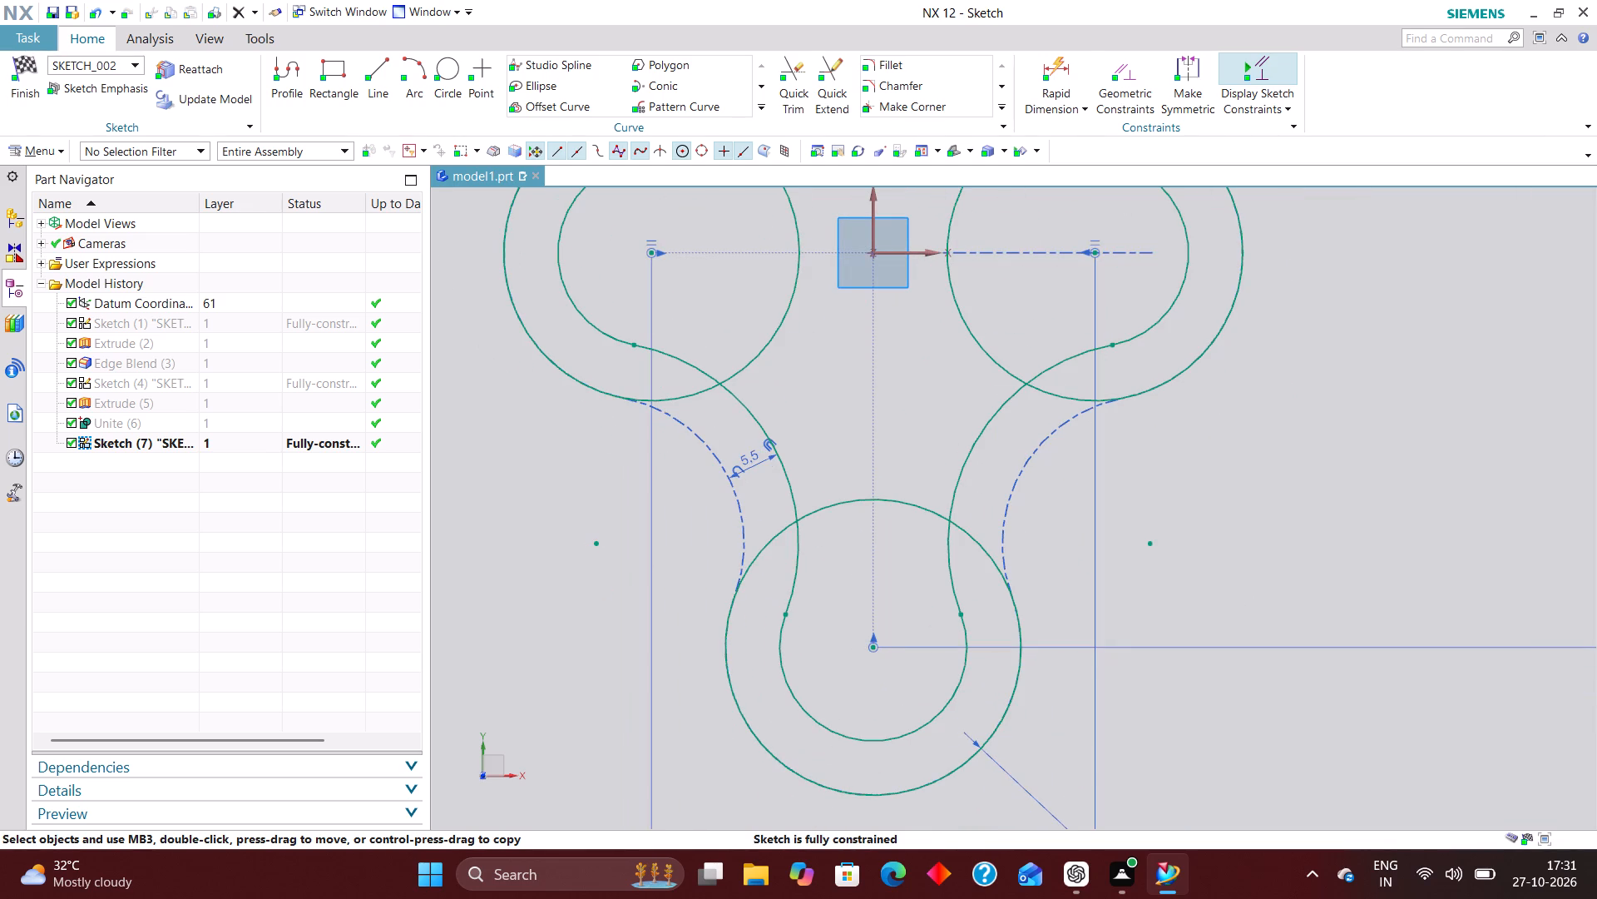
Quick Trim the bottom lobe's outer arc, the tail of the lower-left offset arc and the lobe's inner arc.
left_click(798, 78)
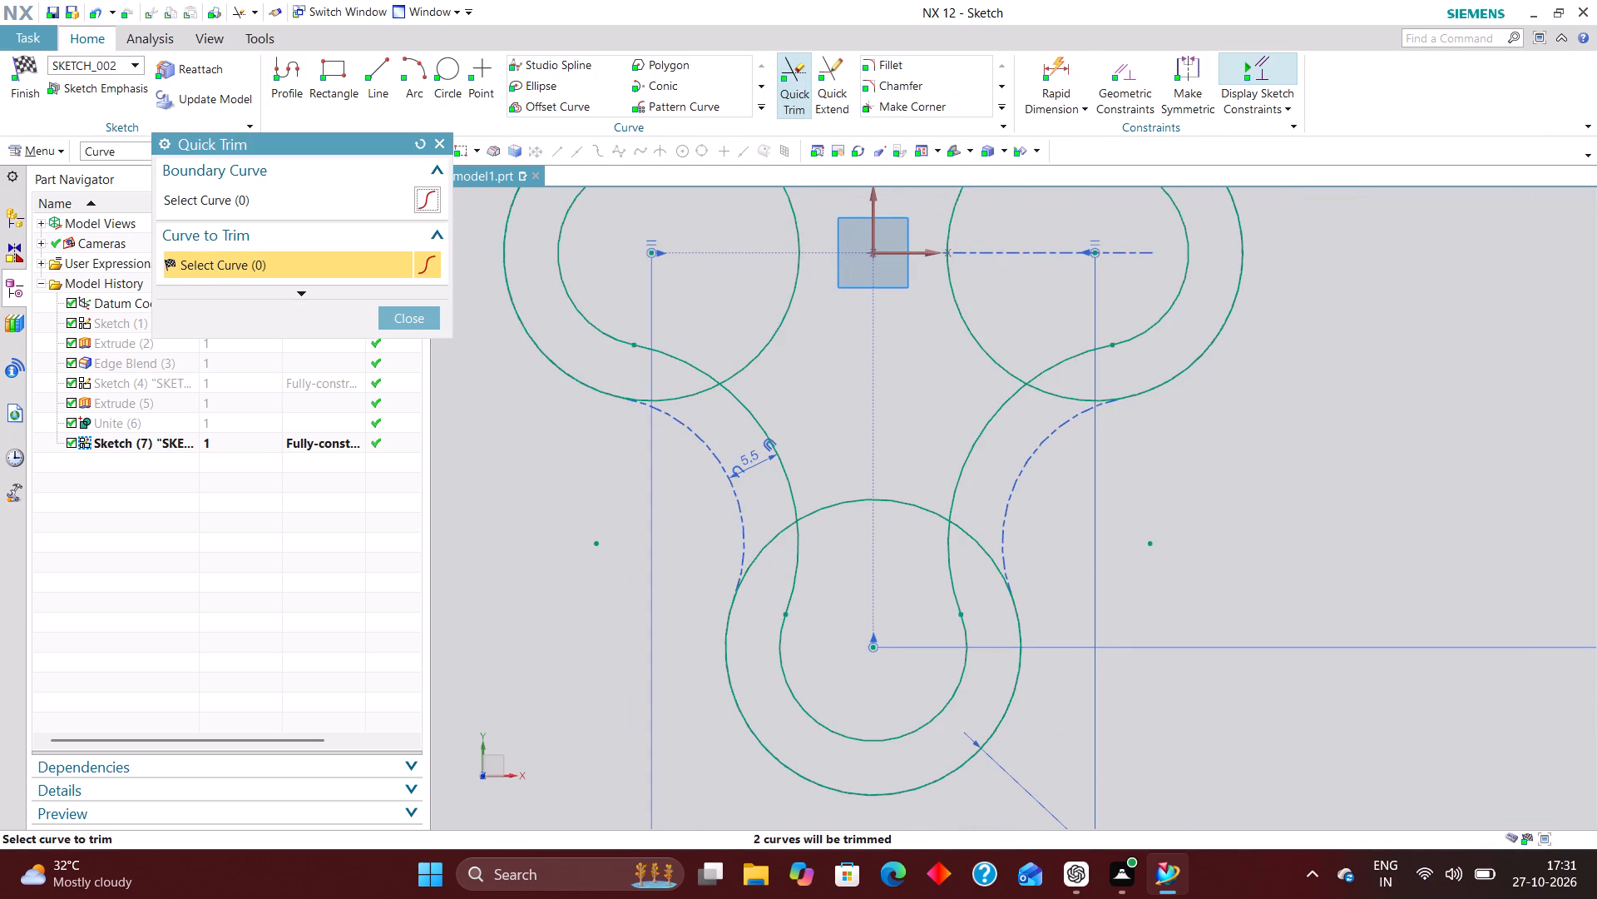
scroll(769, 576, "up", 2)
scroll(779, 597, "down", 1)
scroll(759, 569, "up", 2)
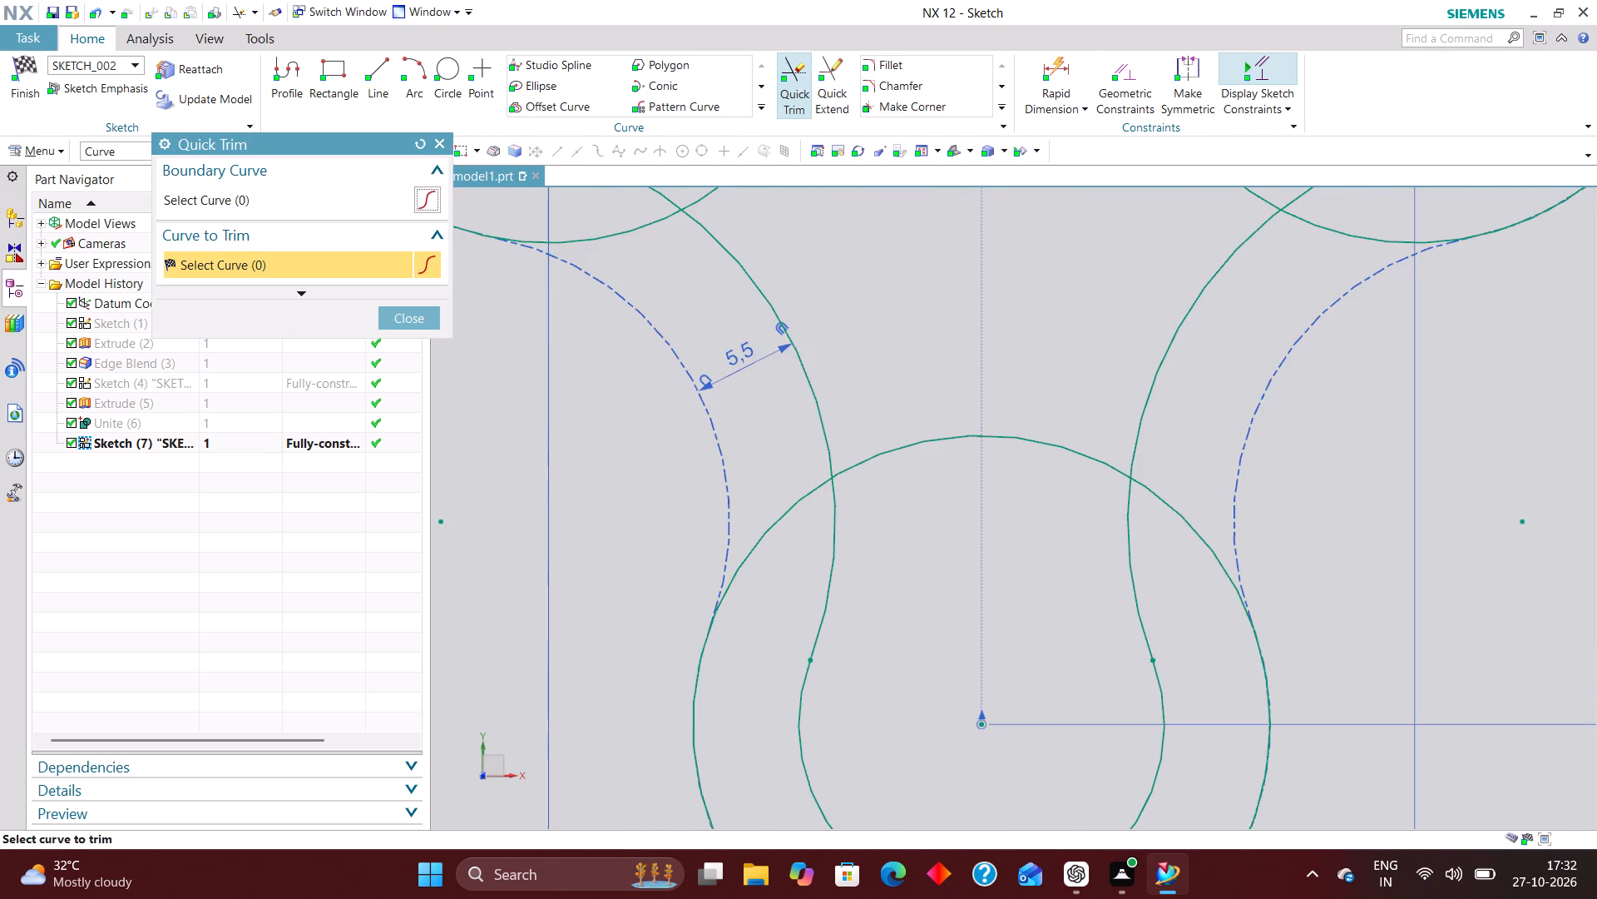
left_click(764, 534)
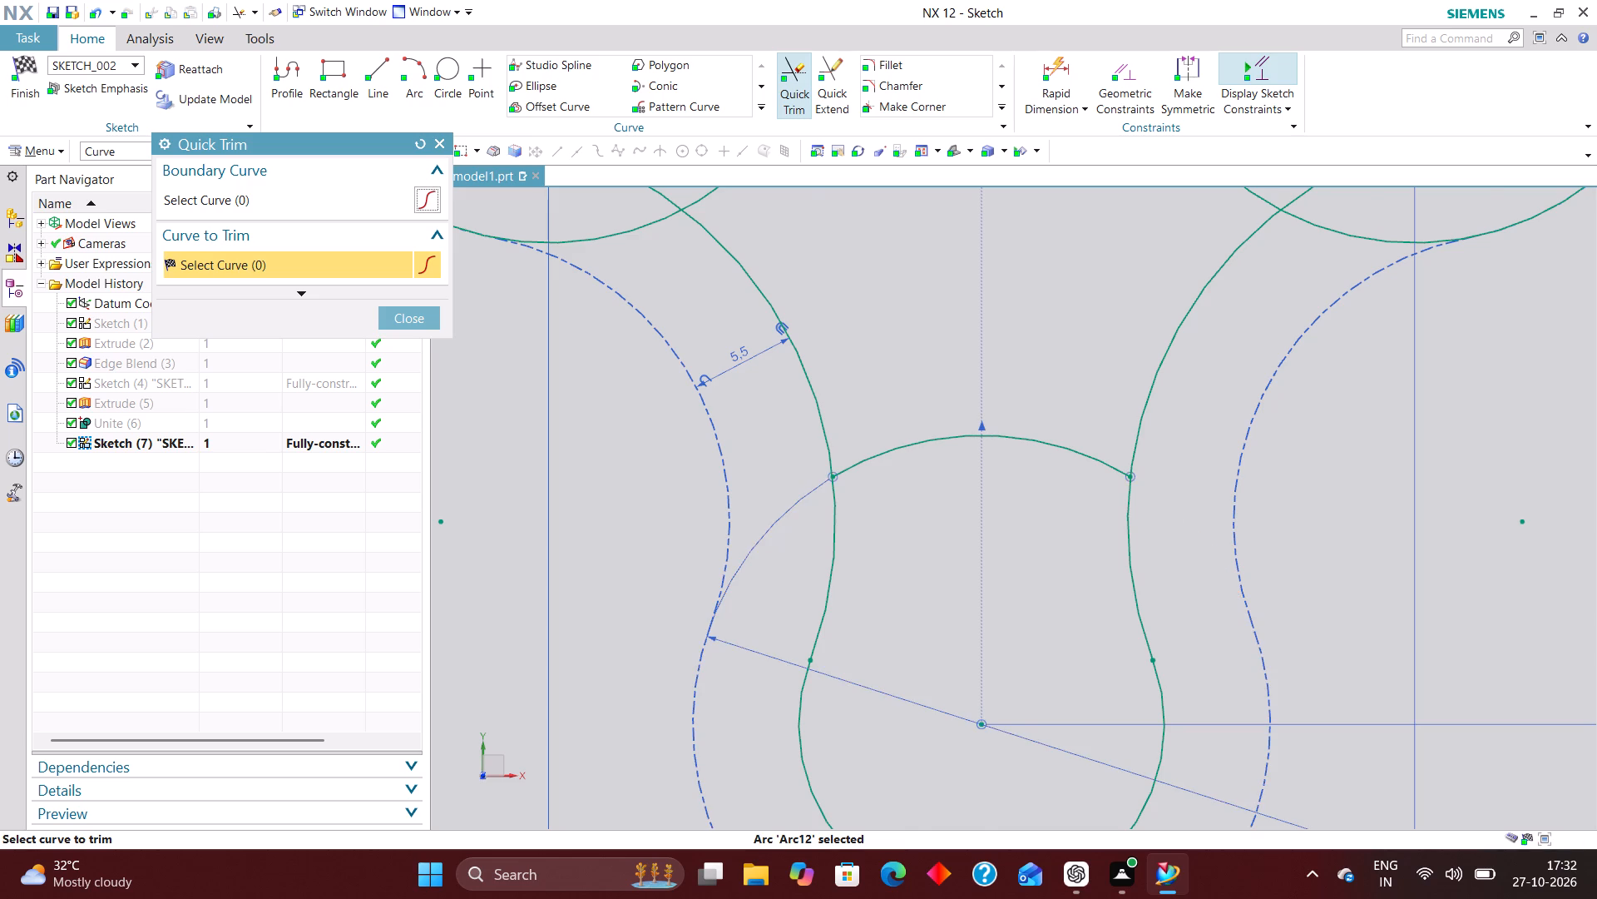
scroll(800, 532, "down", 2)
scroll(823, 589, "up", 4)
left_click(825, 459)
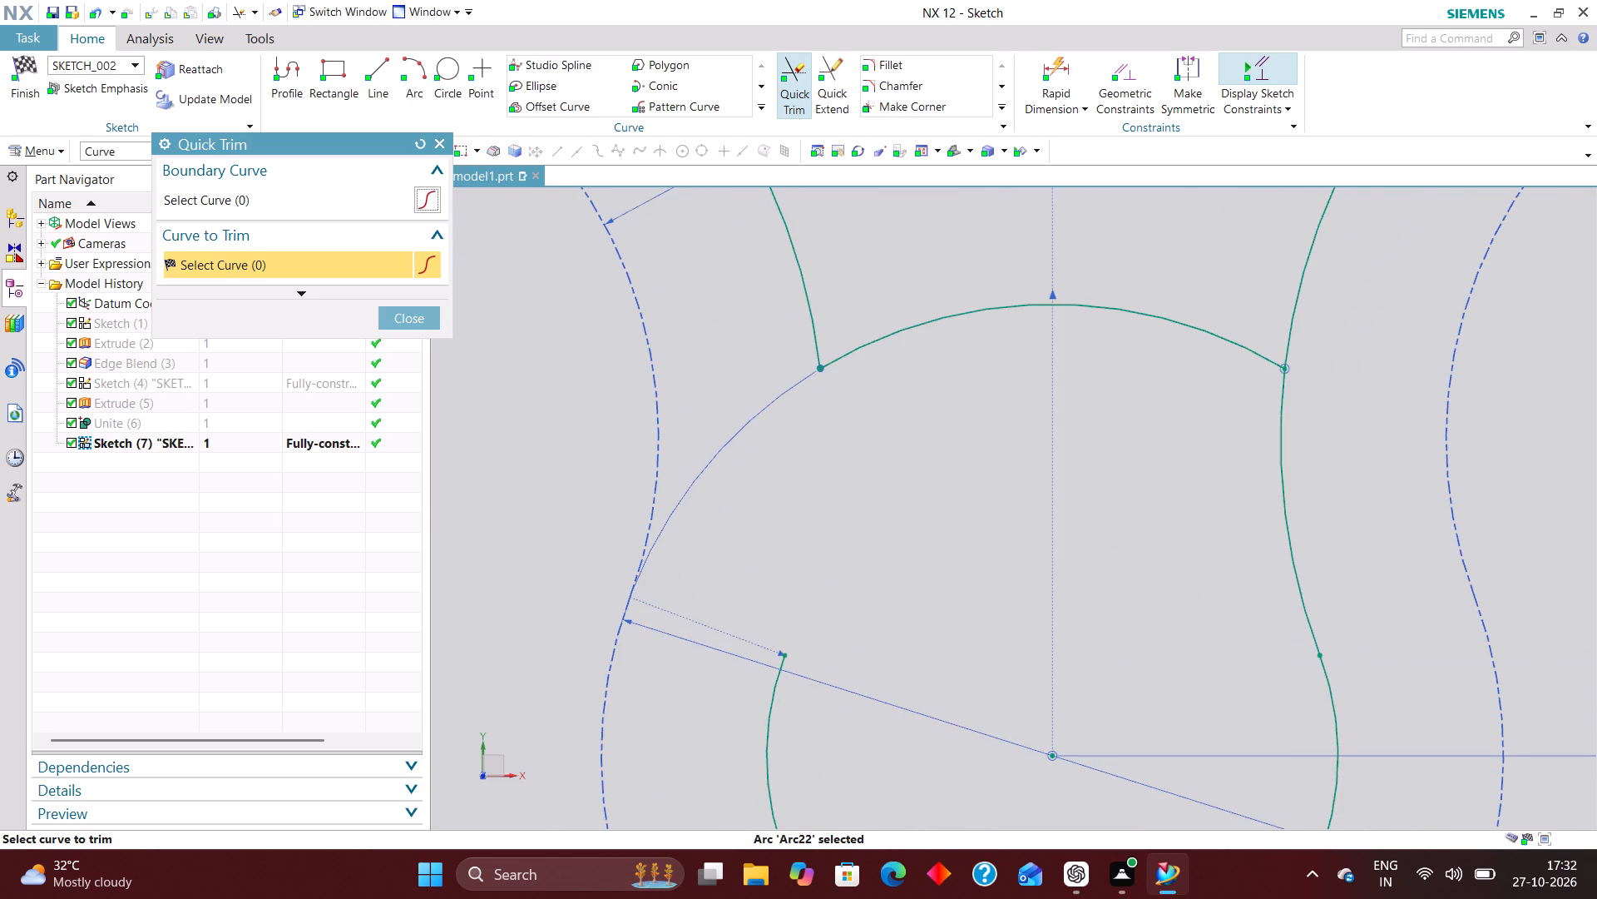
scroll(834, 499, "down", 3)
left_click(810, 674)
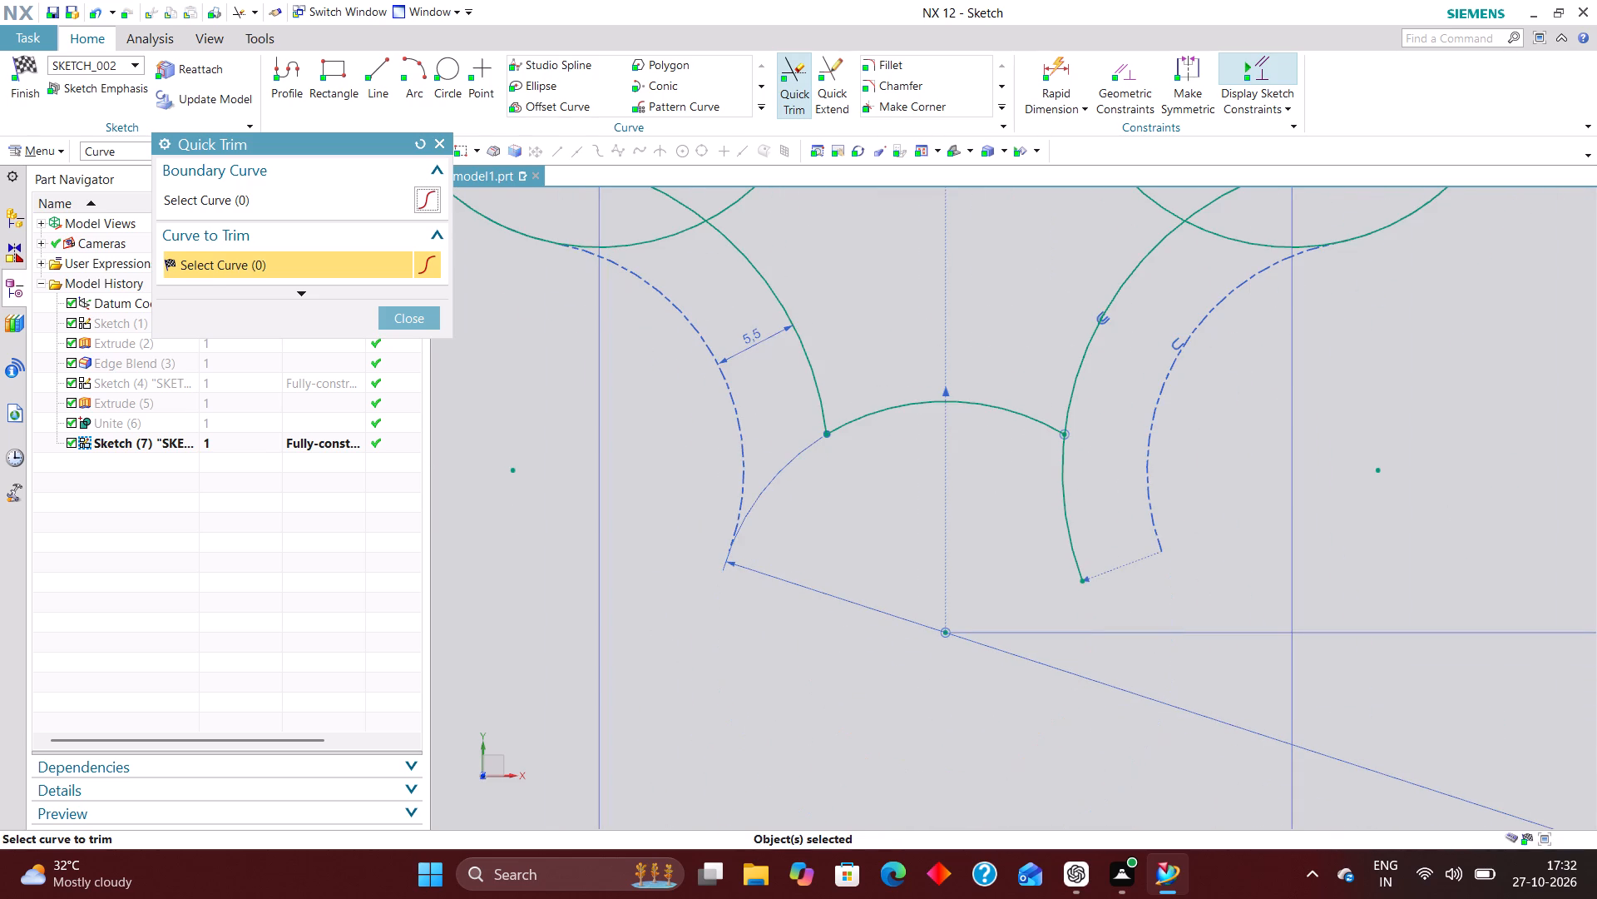
Trim away the left lobe's outer and inner arcs and the two offset-arc tails inside its circle.
scroll(1060, 693, "down", 4)
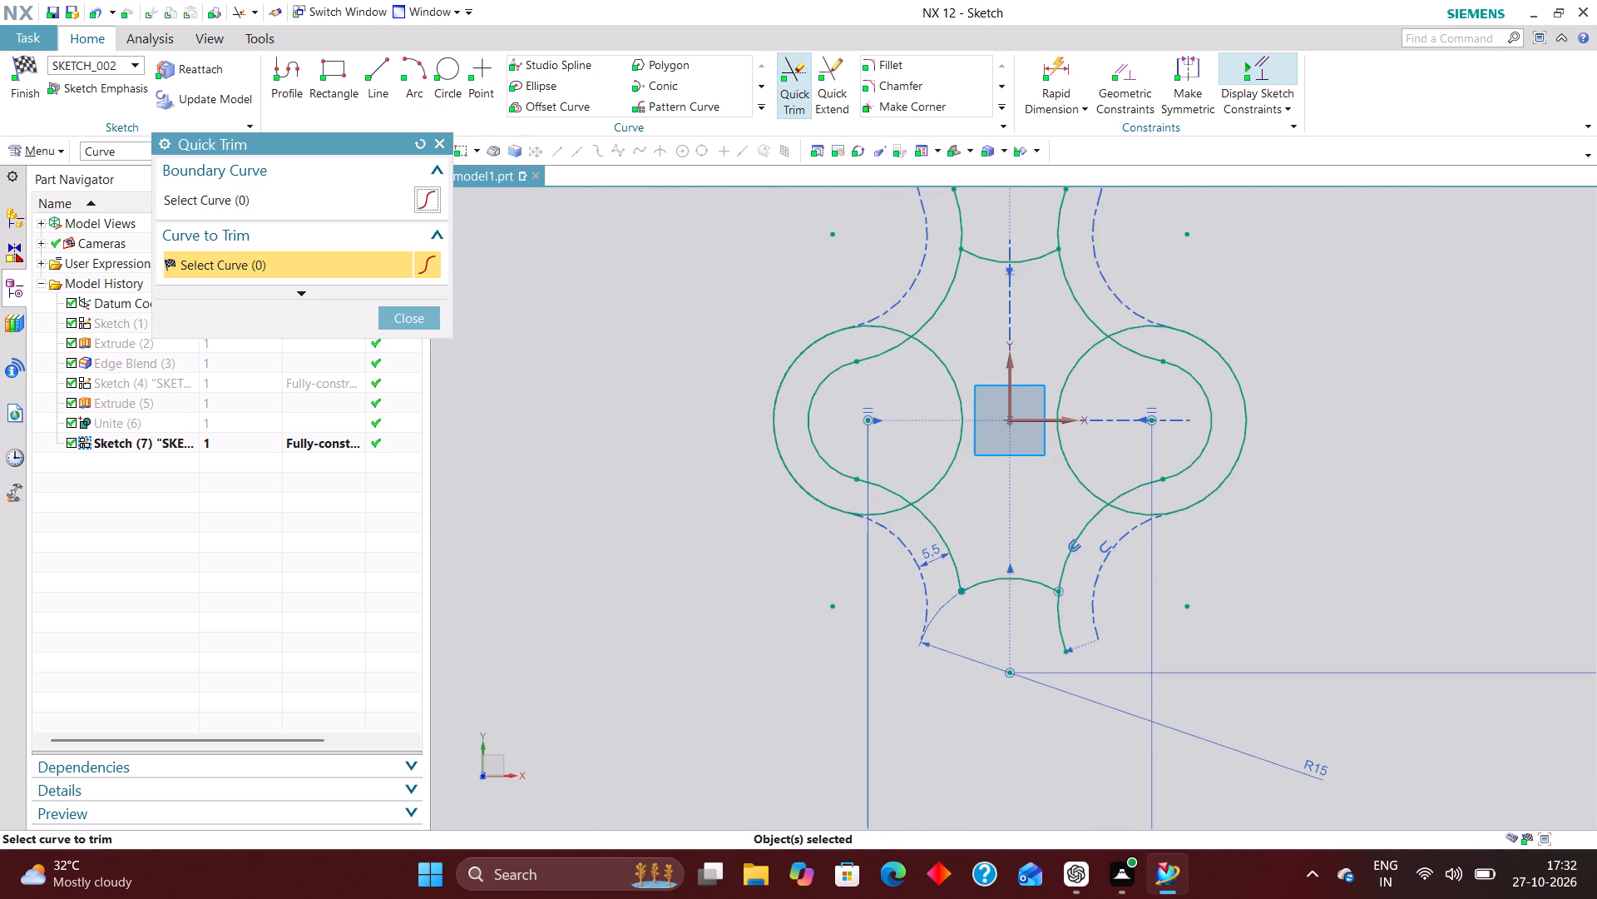
scroll(1046, 715, "down", 1)
scroll(950, 528, "up", 5)
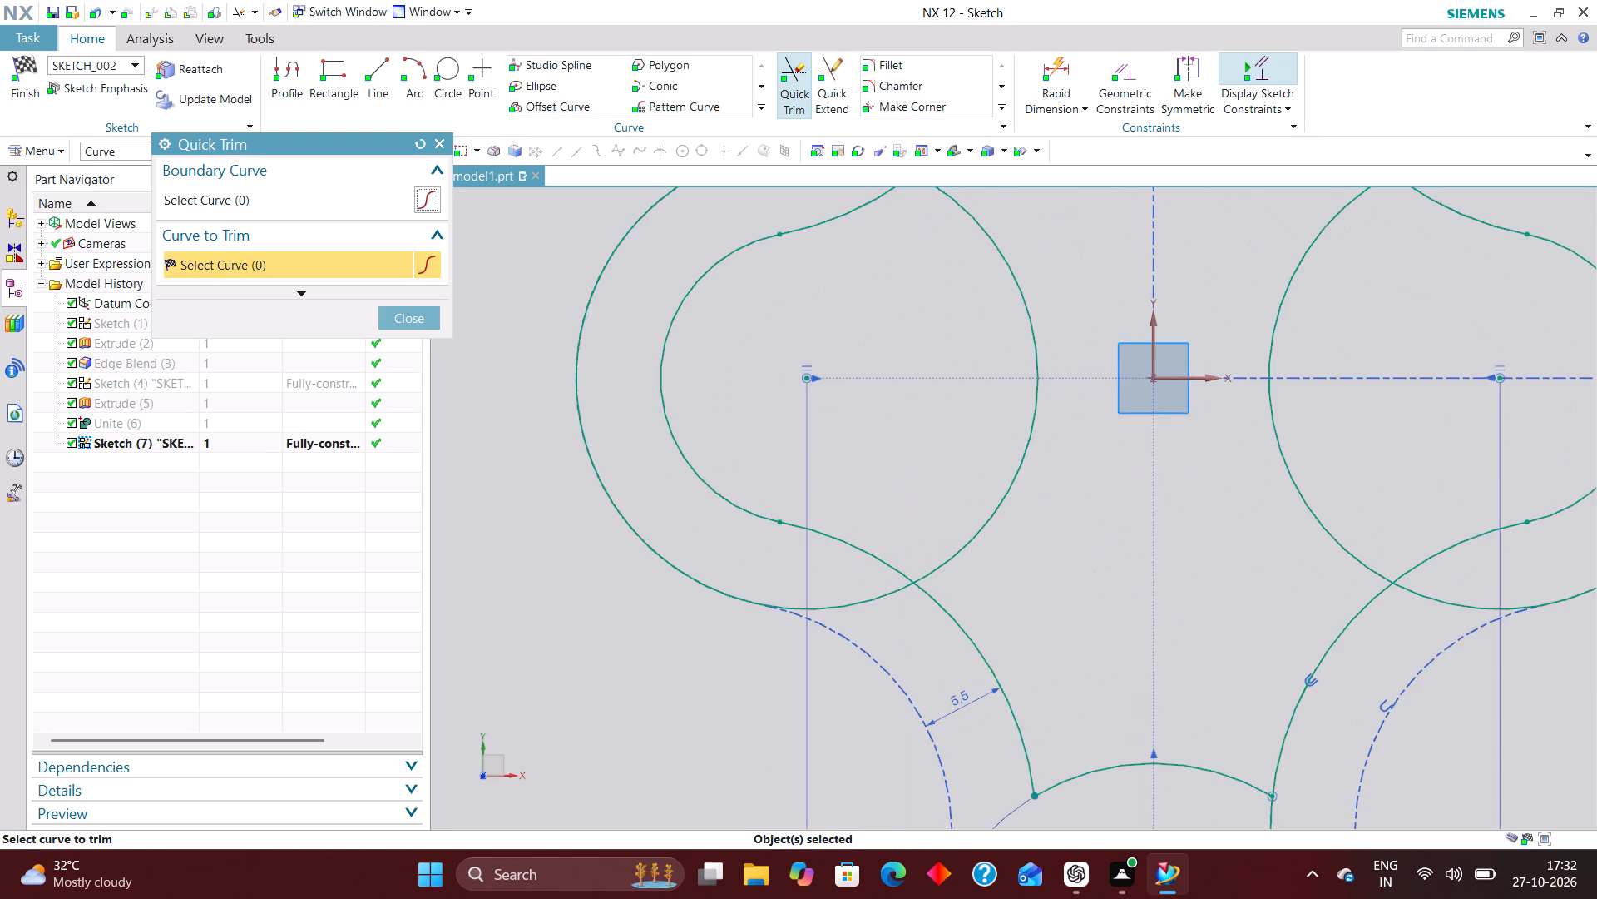
scroll(912, 549, "down", 2)
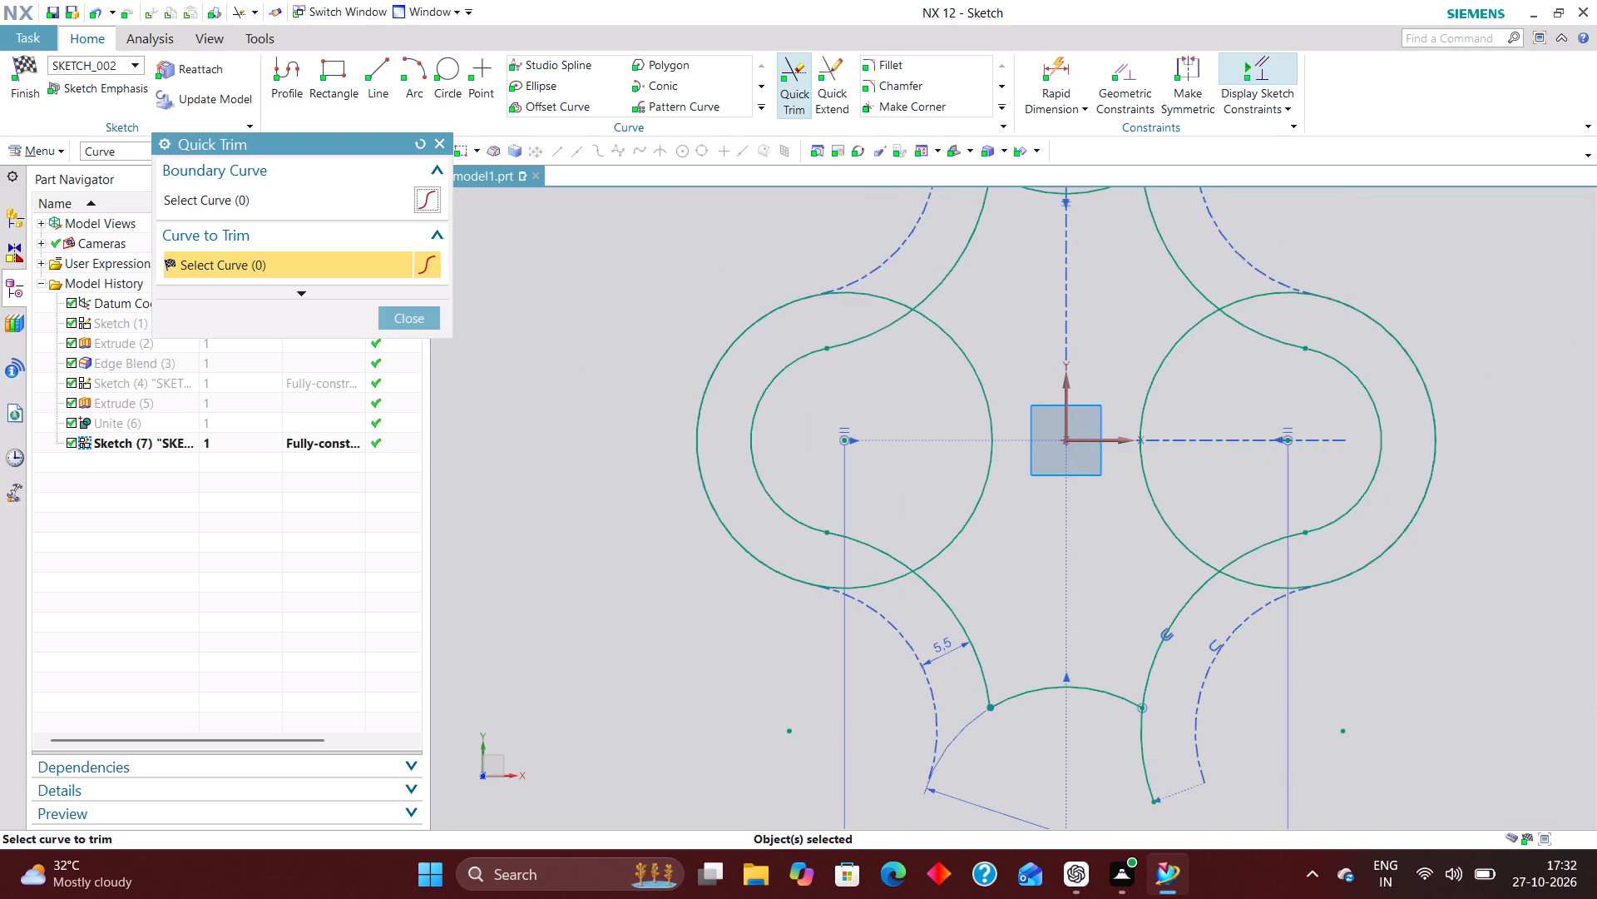
left_click(883, 584)
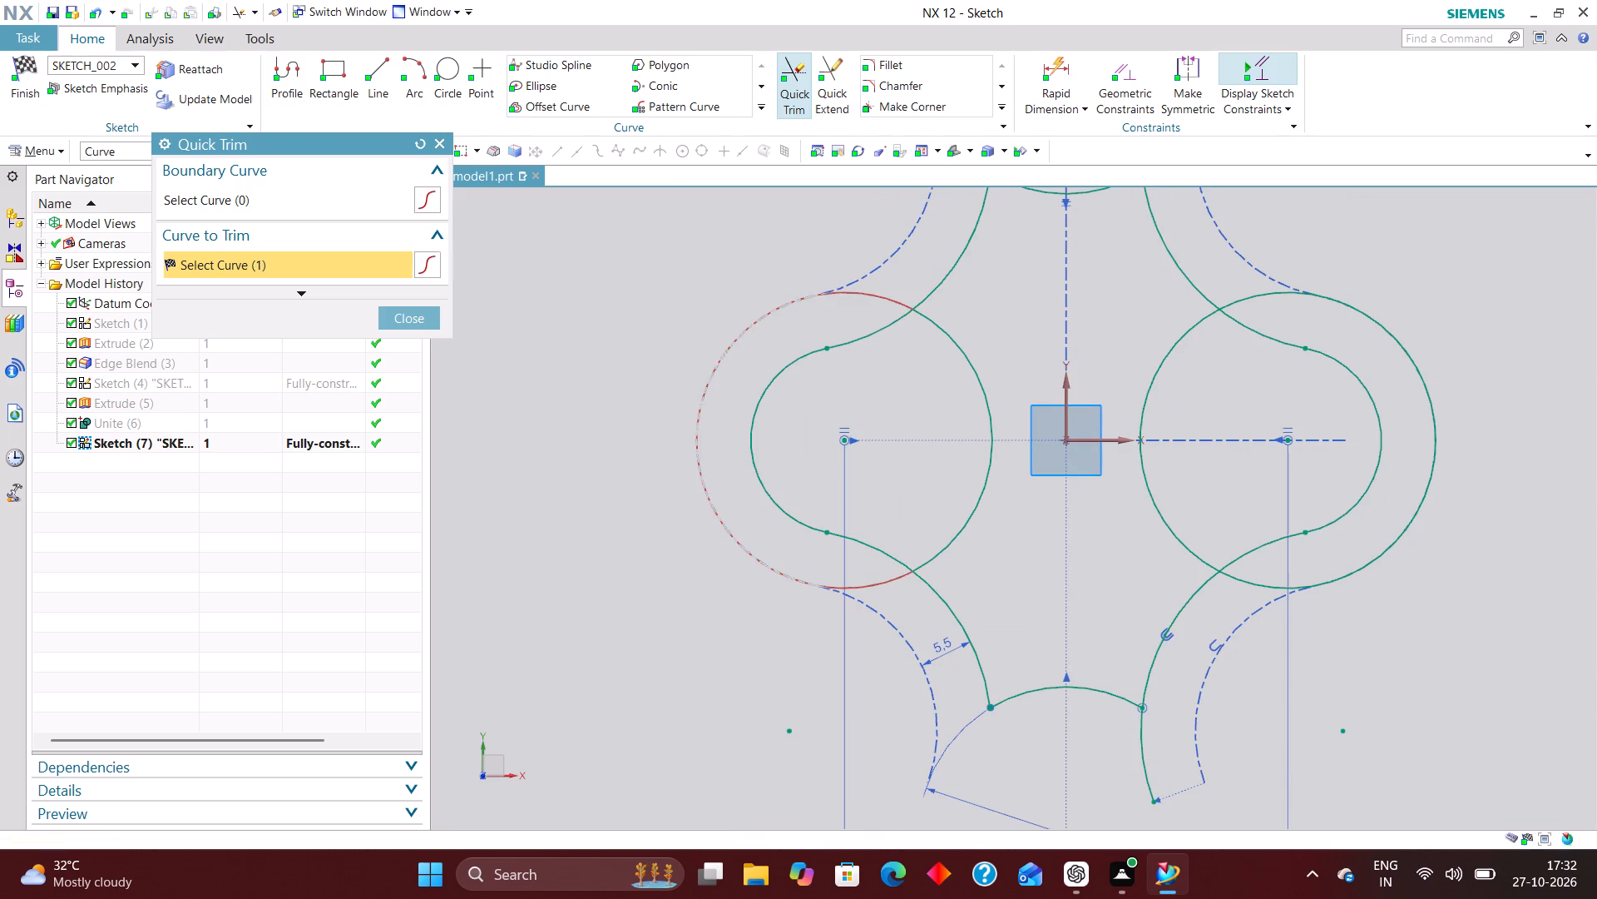
left_click(858, 546)
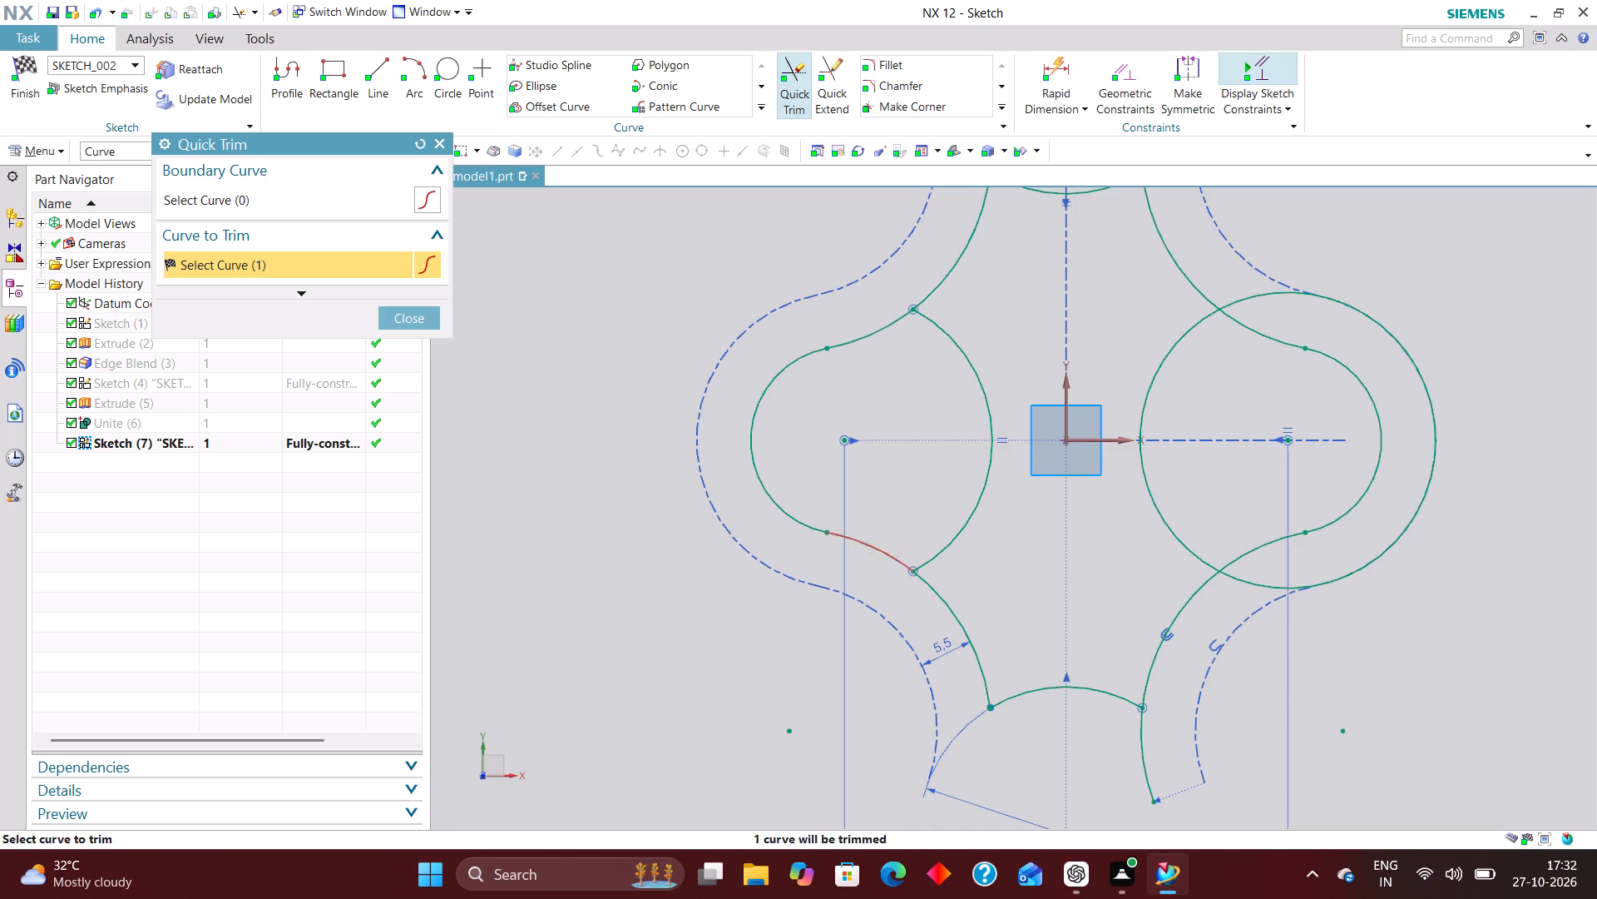
left_click(766, 481)
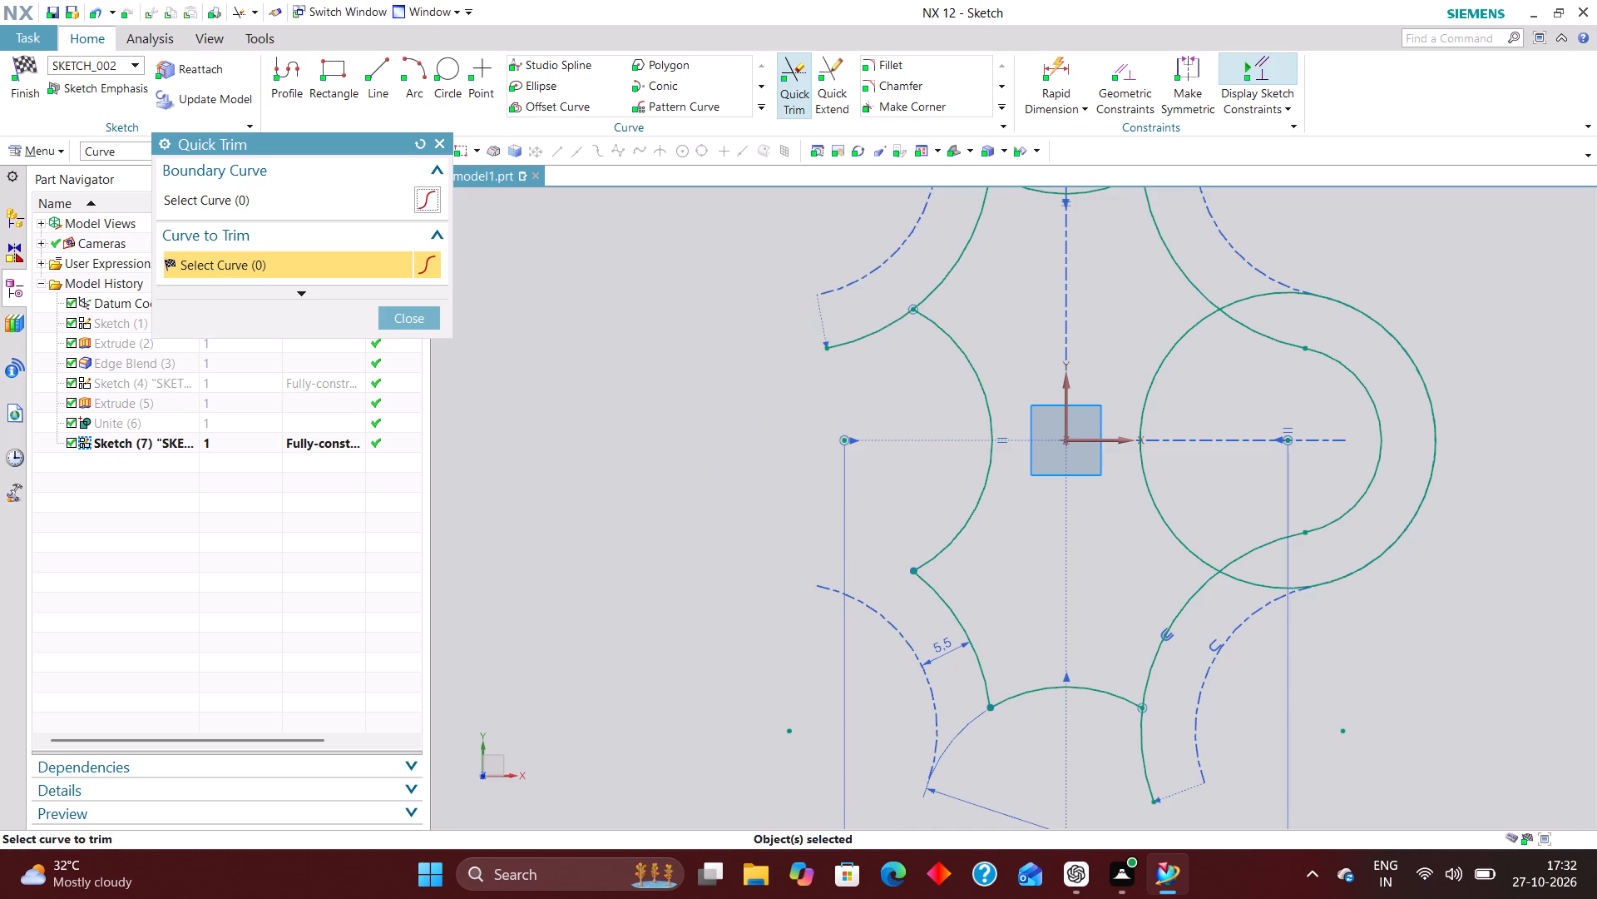
left_click(873, 338)
Trim away the top lobe's inner arc and the two offset-arc tails on either side of it.
scroll(815, 480, "down", 3)
scroll(907, 305, "up", 2)
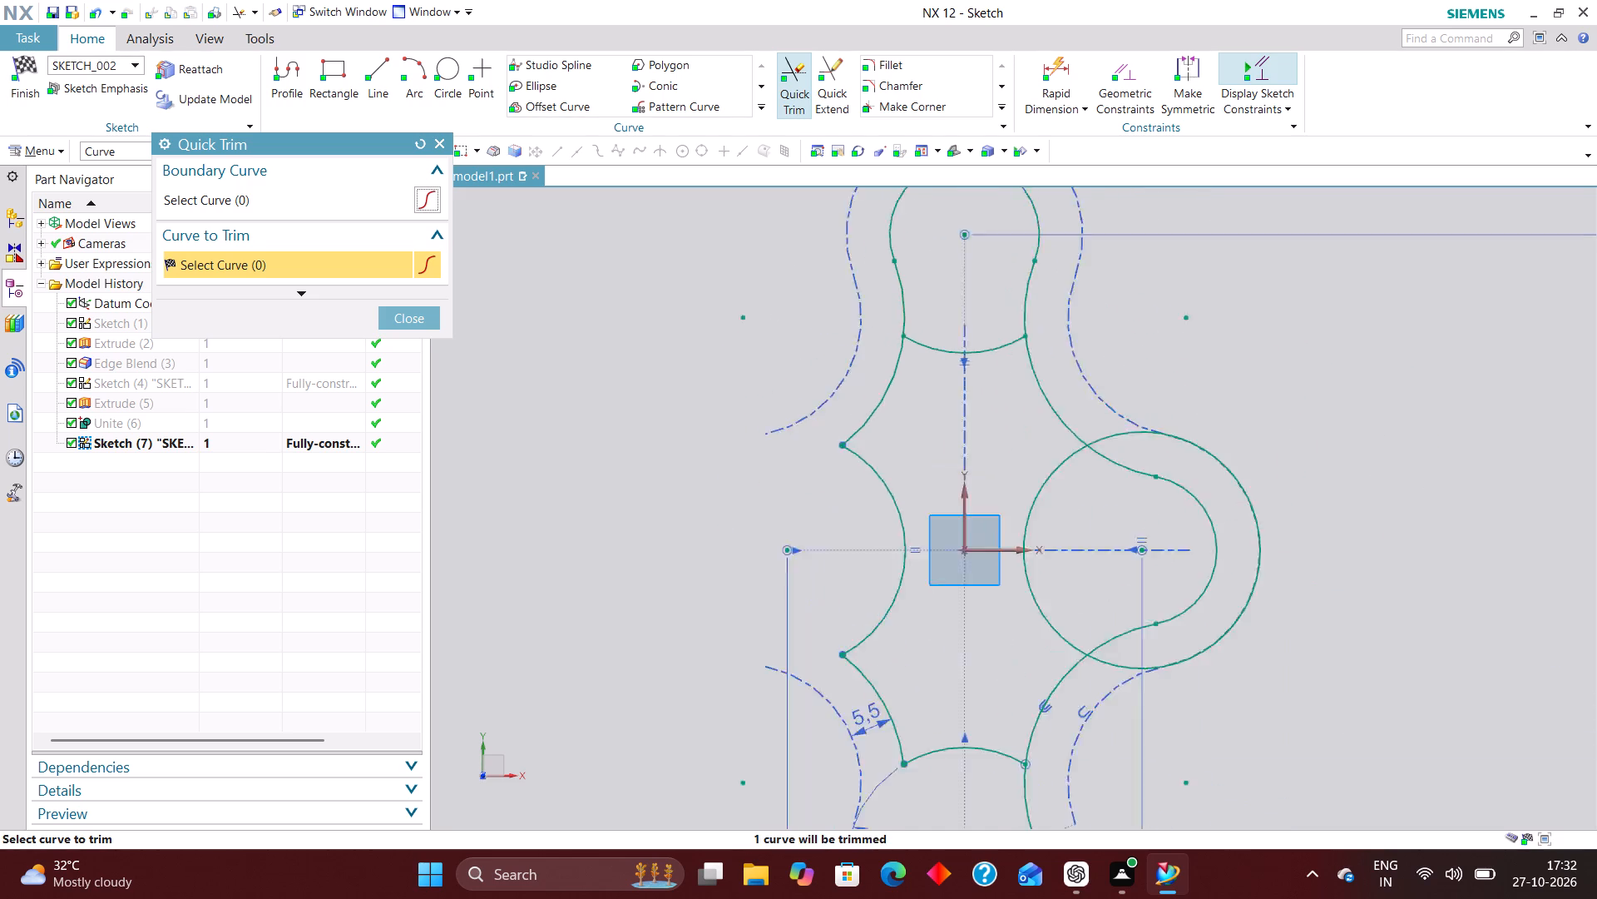
scroll(907, 310, "up", 2)
left_click(902, 320)
scroll(921, 506, "down", 3)
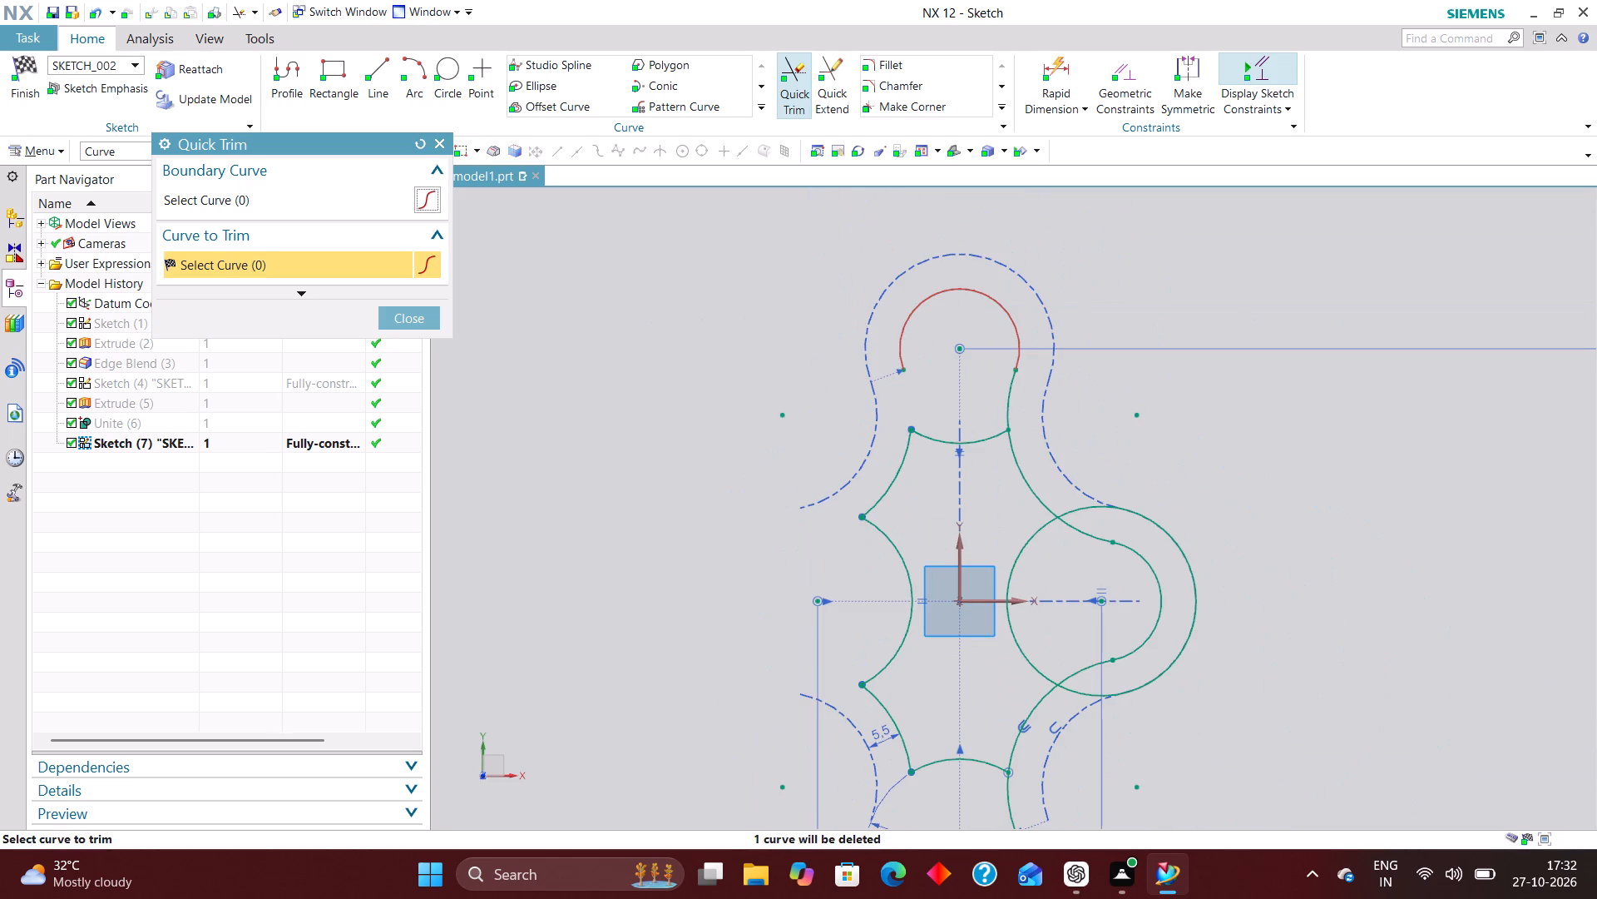
left_click(915, 305)
left_click(1013, 386)
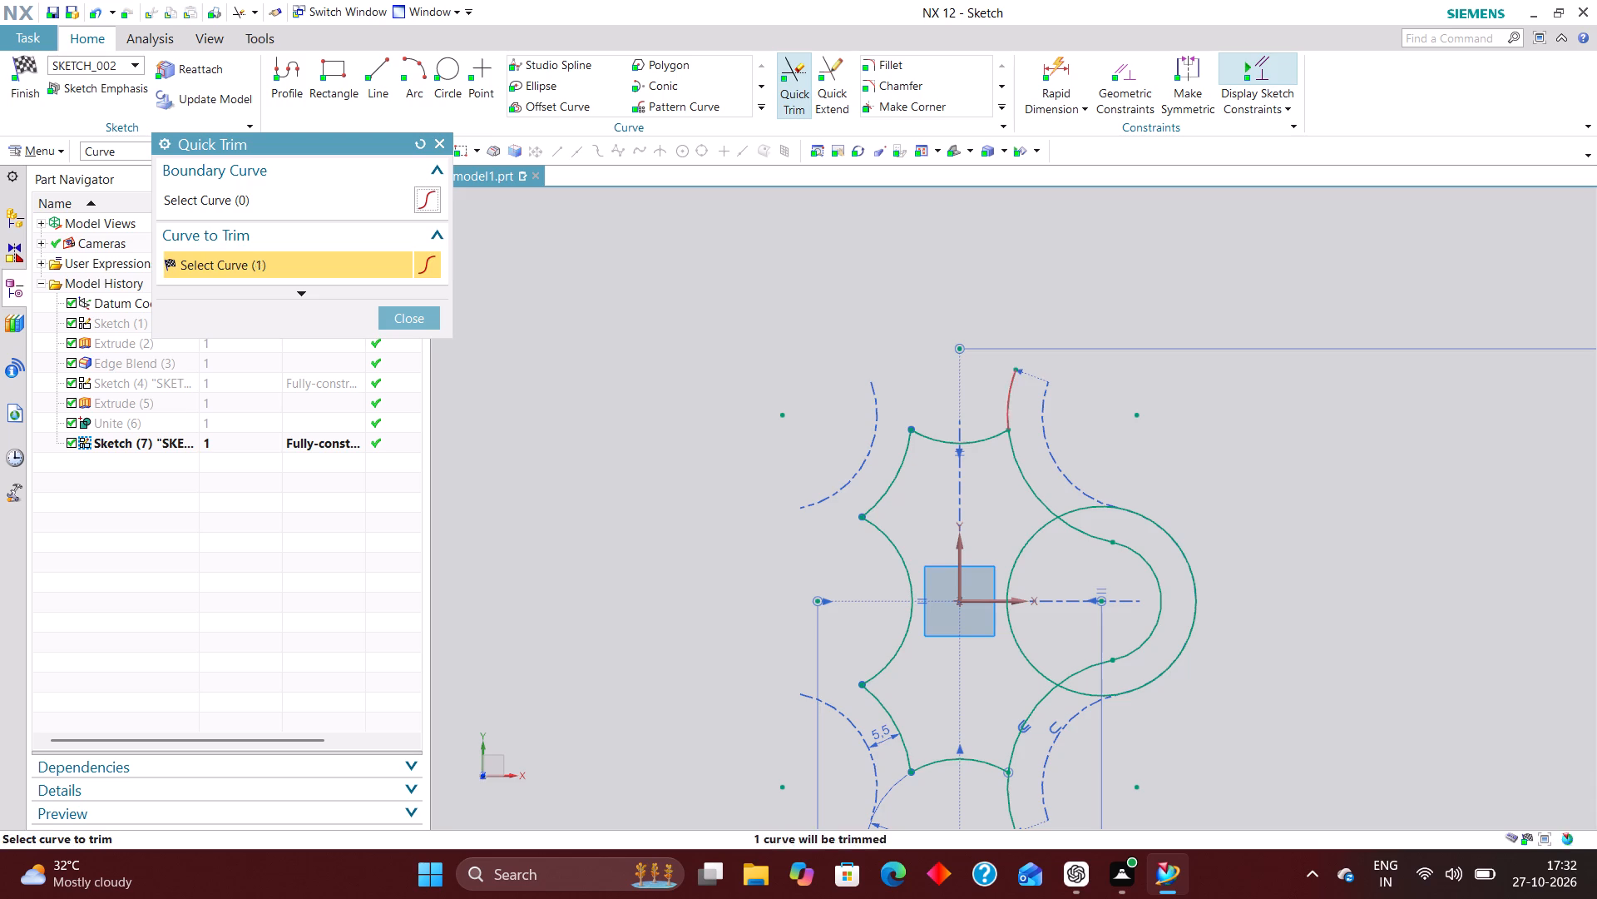
Trim away the right lobe's outer and inner arcs and both offset-arc tails inside its circle, and finish trimming.
scroll(1110, 554, "up", 4)
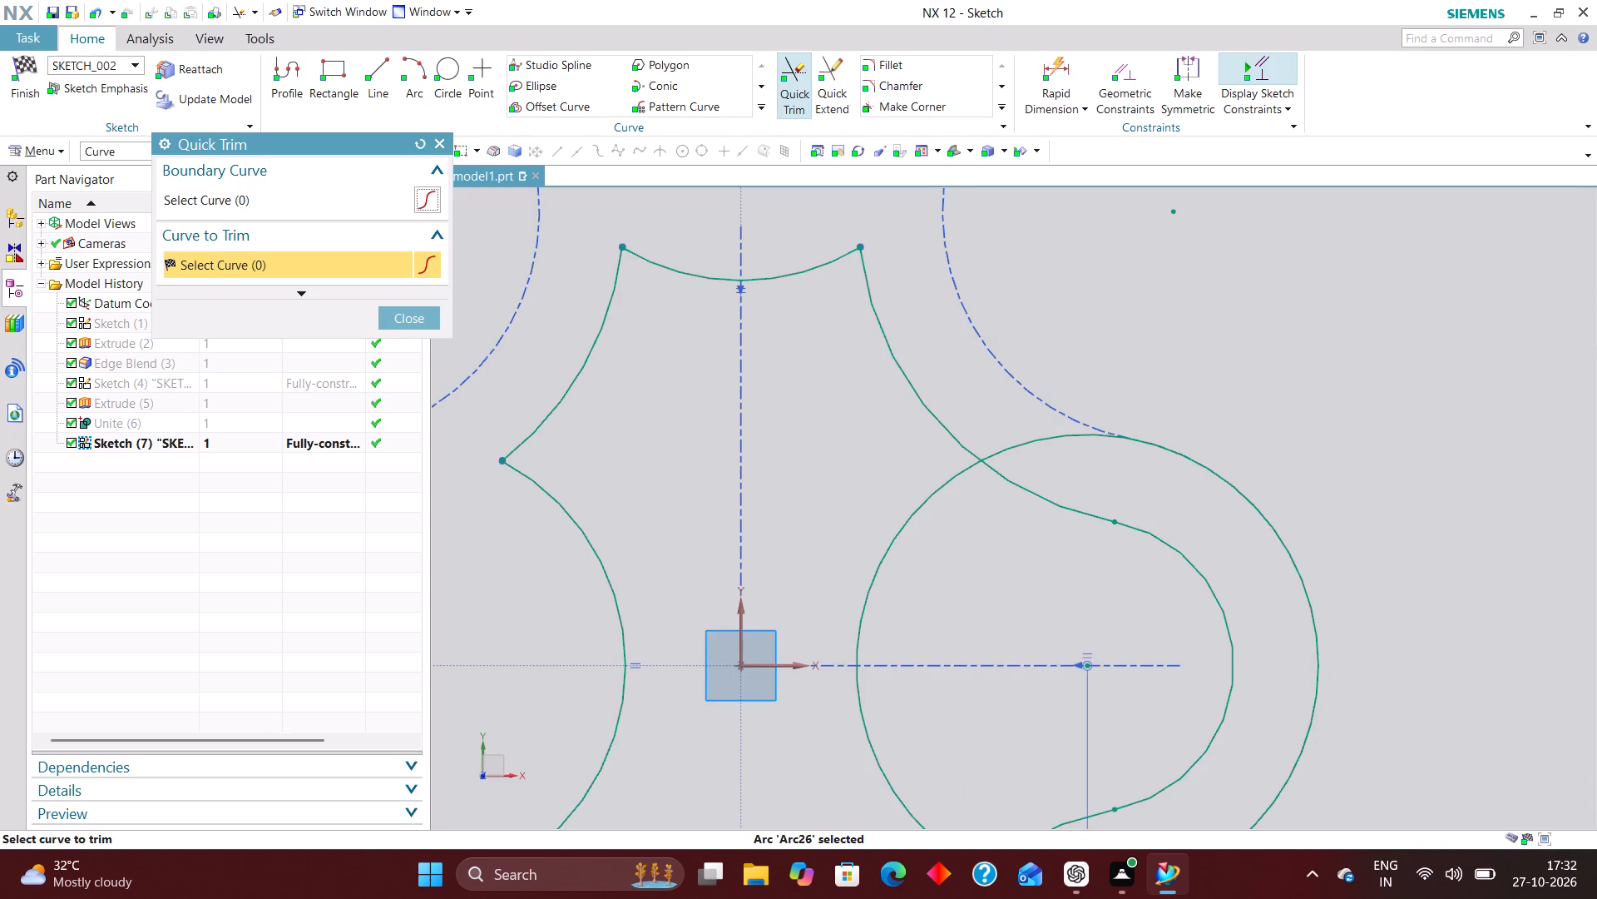
left_click(1021, 491)
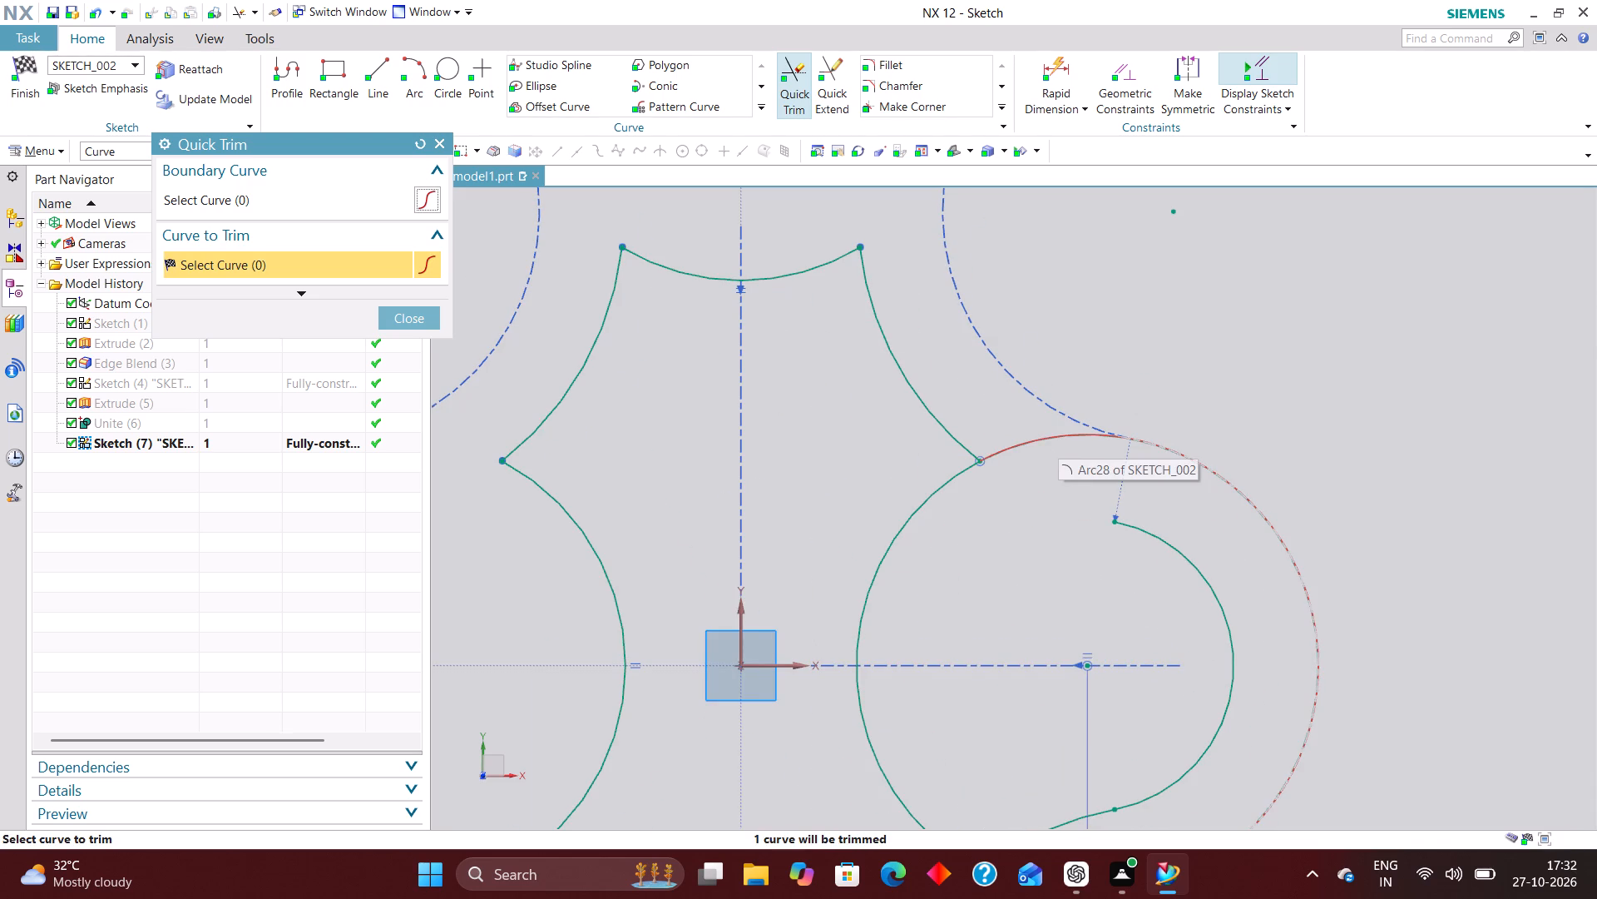
left_click(1039, 437)
left_click(1184, 553)
scroll(1161, 467, "down", 5)
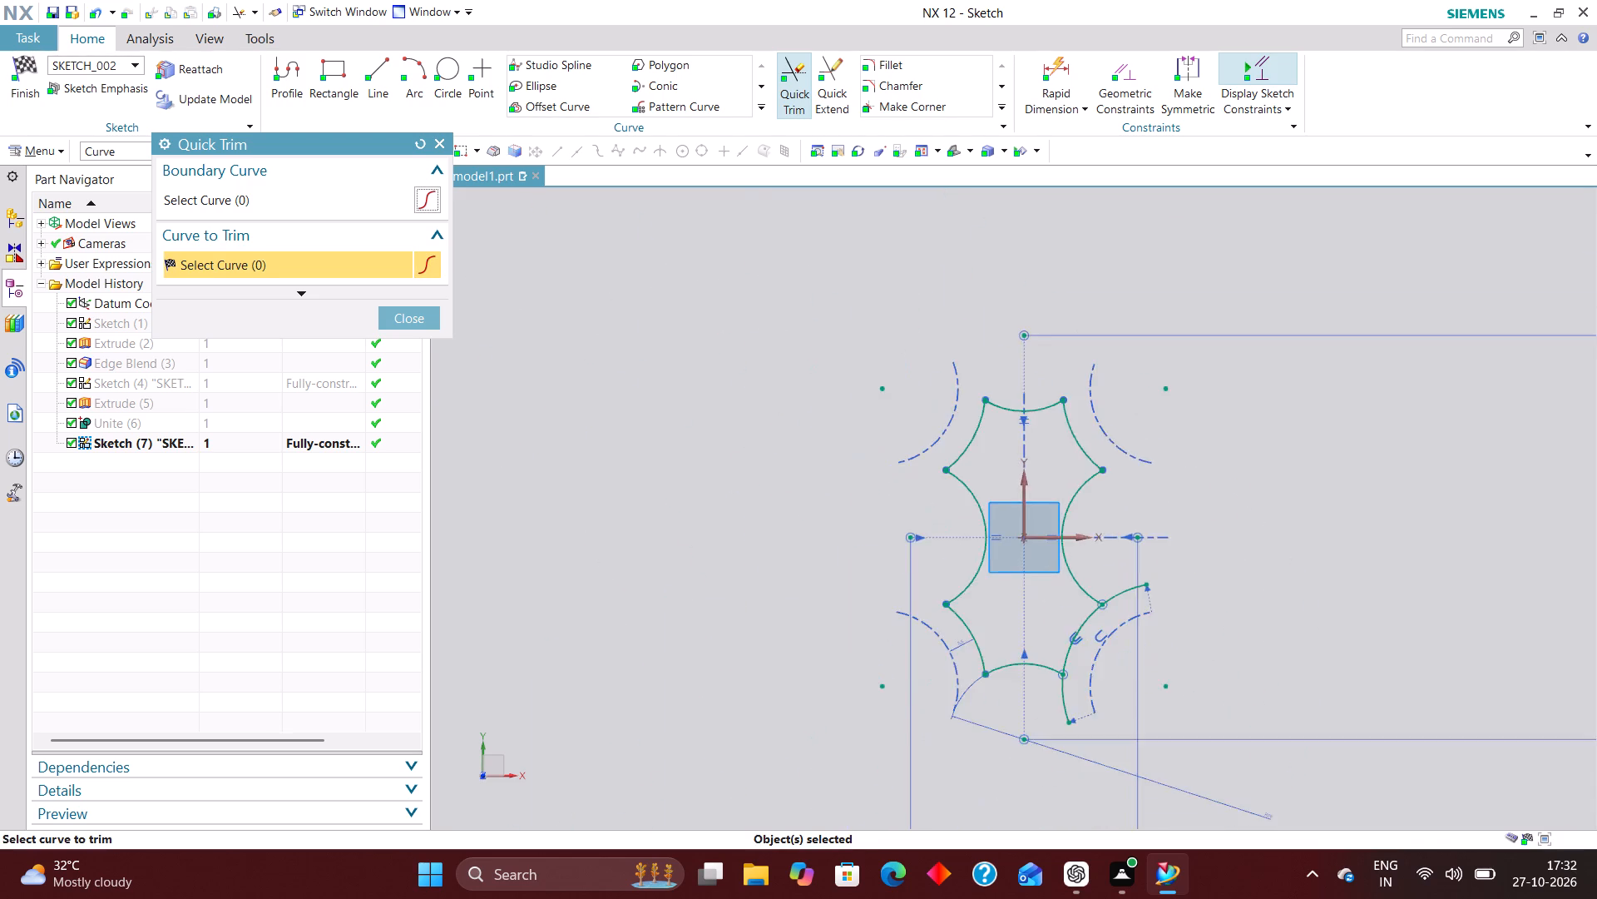
scroll(1132, 591, "up", 4)
left_click(1102, 591)
scroll(1123, 466, "down", 3)
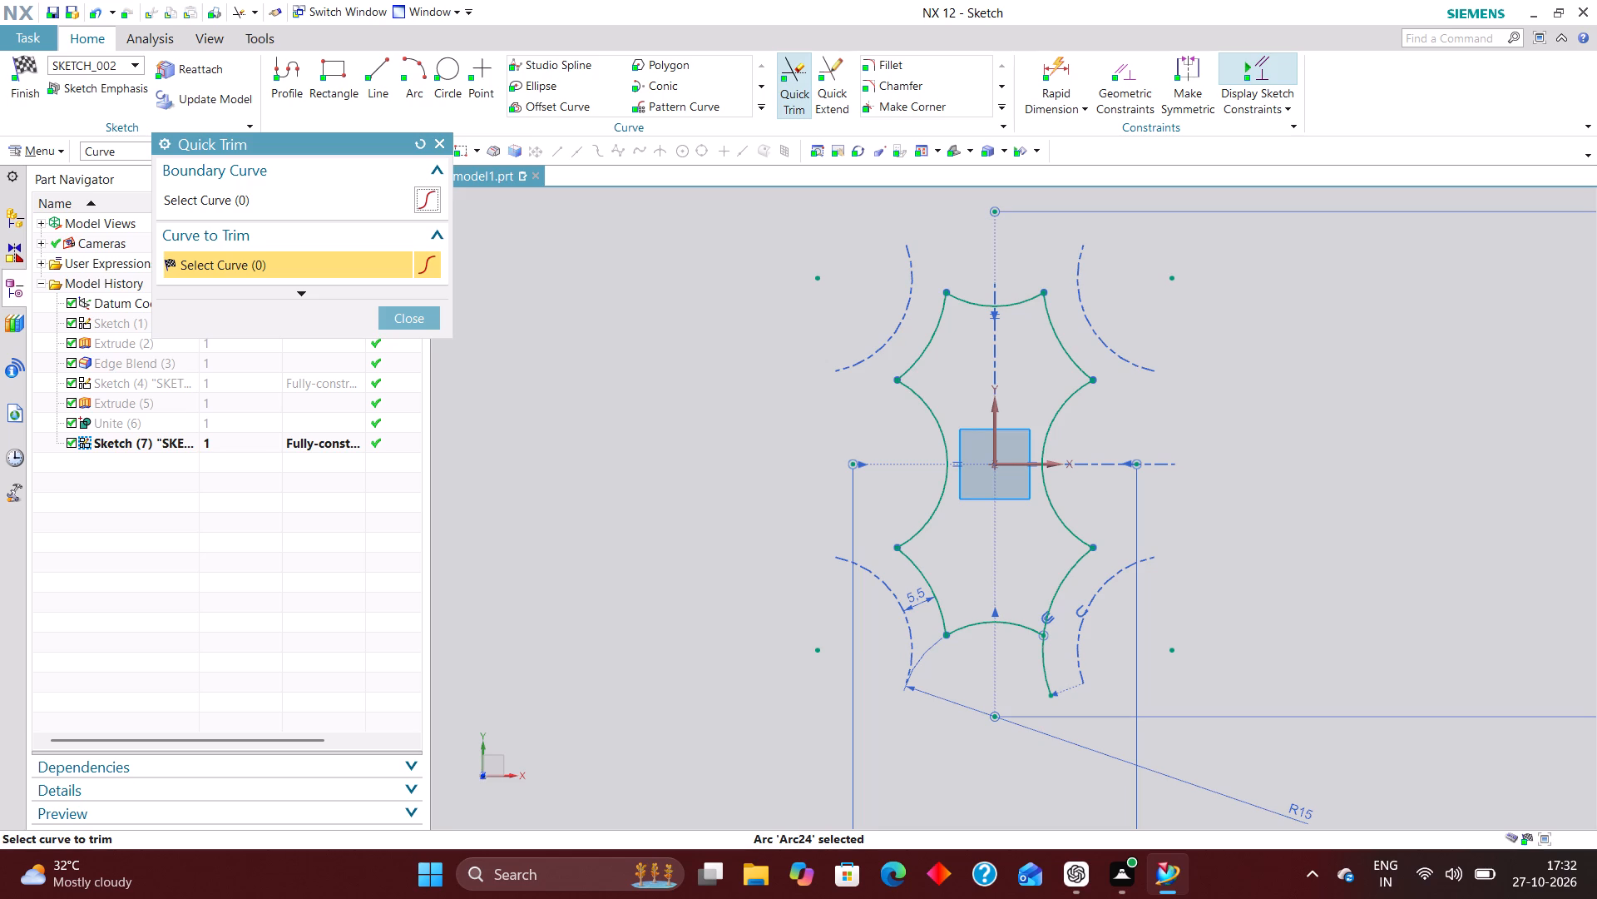
scroll(1046, 658, "up", 3)
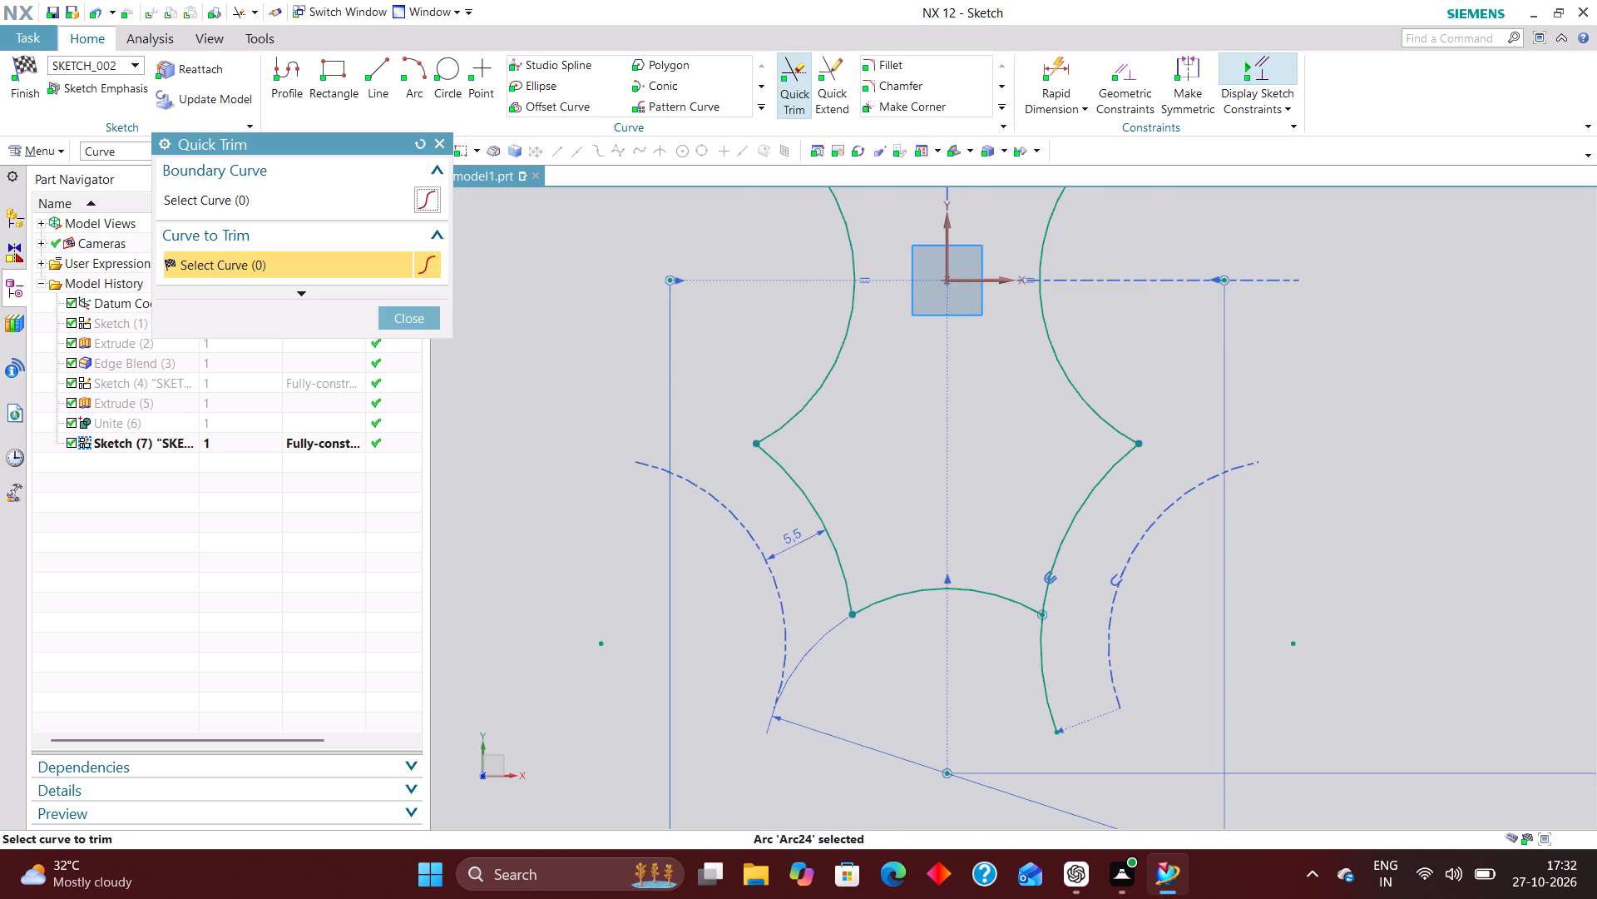
left_click(425, 320)
Fillet the top-left corner of the trimmed star-shaped outline, between the top arc and the upper-left arc, with radius 3 mm.
scroll(1077, 601, "down", 4)
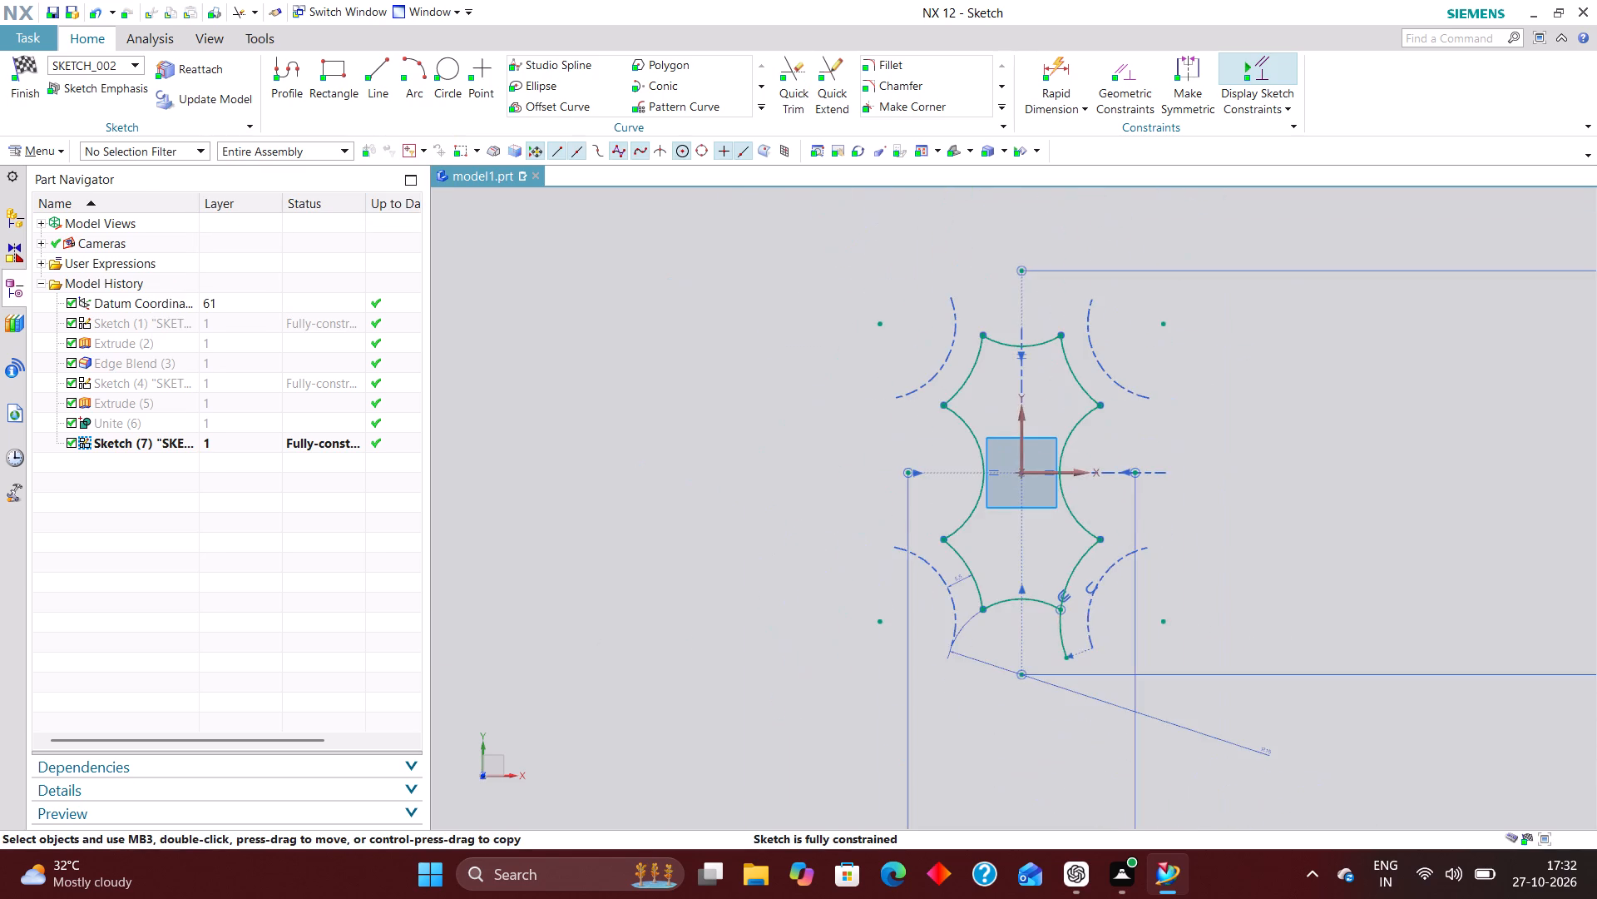
scroll(1074, 660, "up", 3)
scroll(1048, 682, "down", 3)
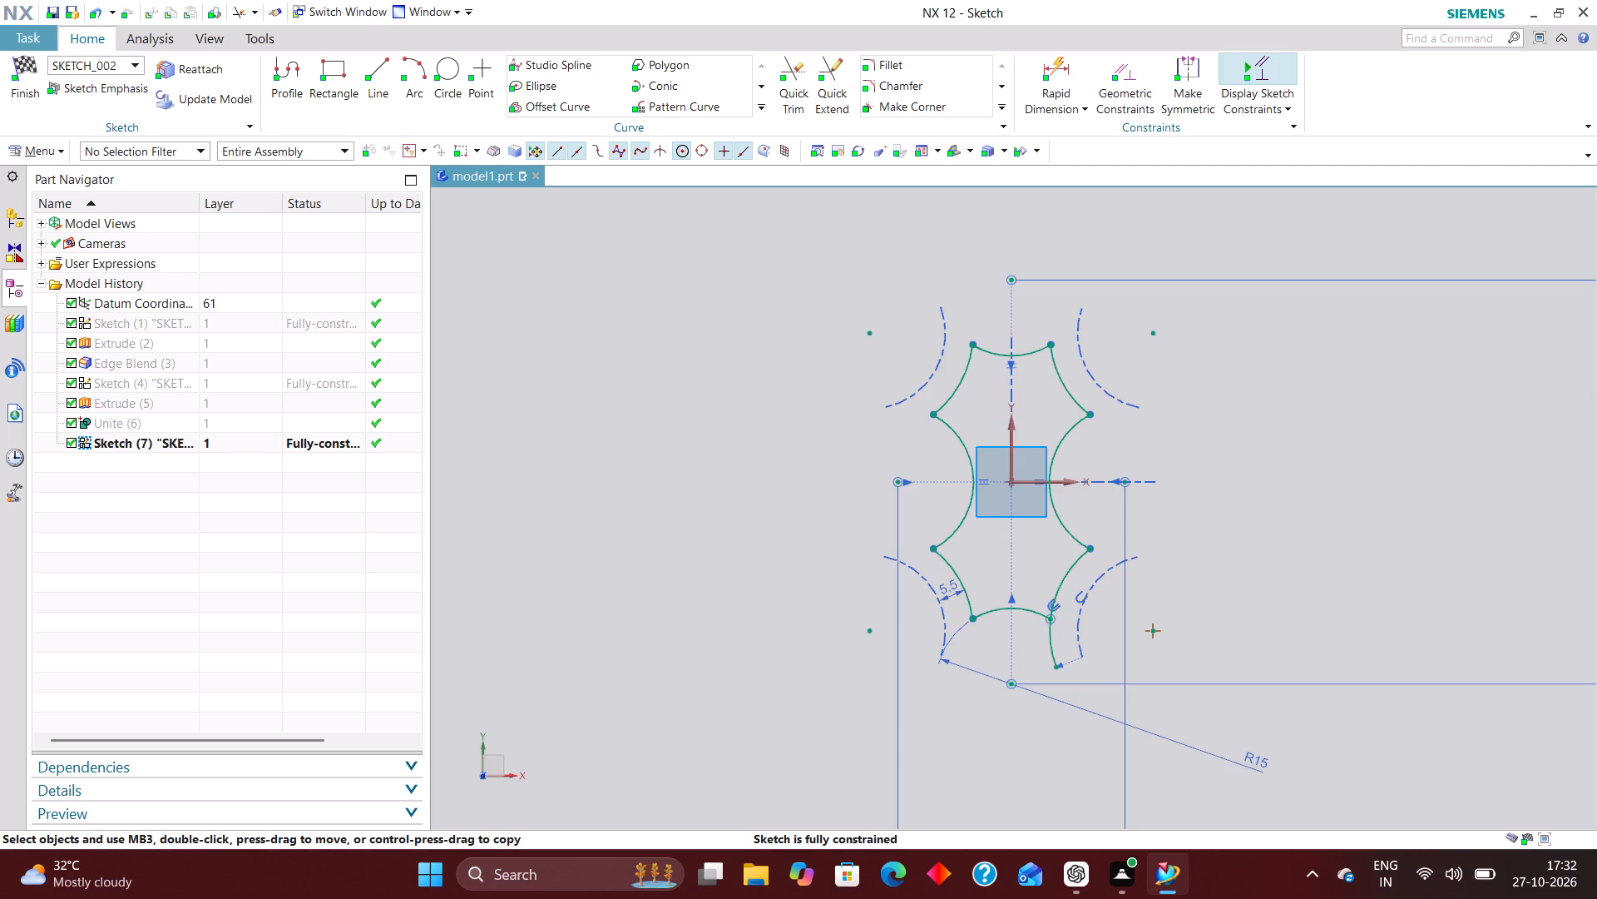
scroll(1089, 251, "up", 3)
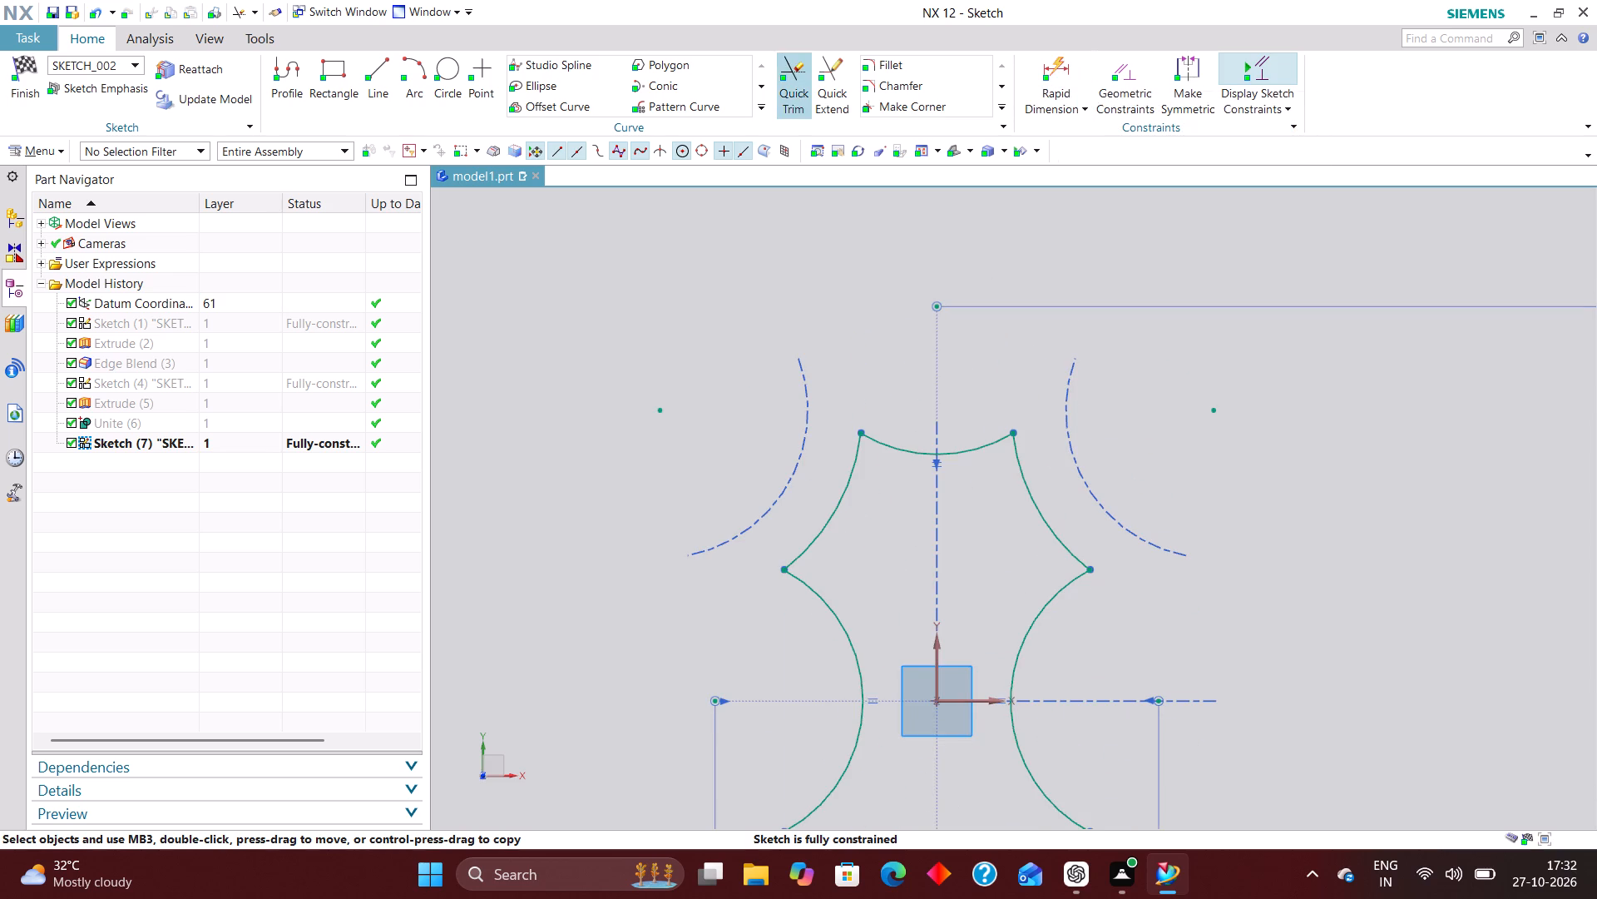
left_click(865, 58)
scroll(880, 426, "up", 2)
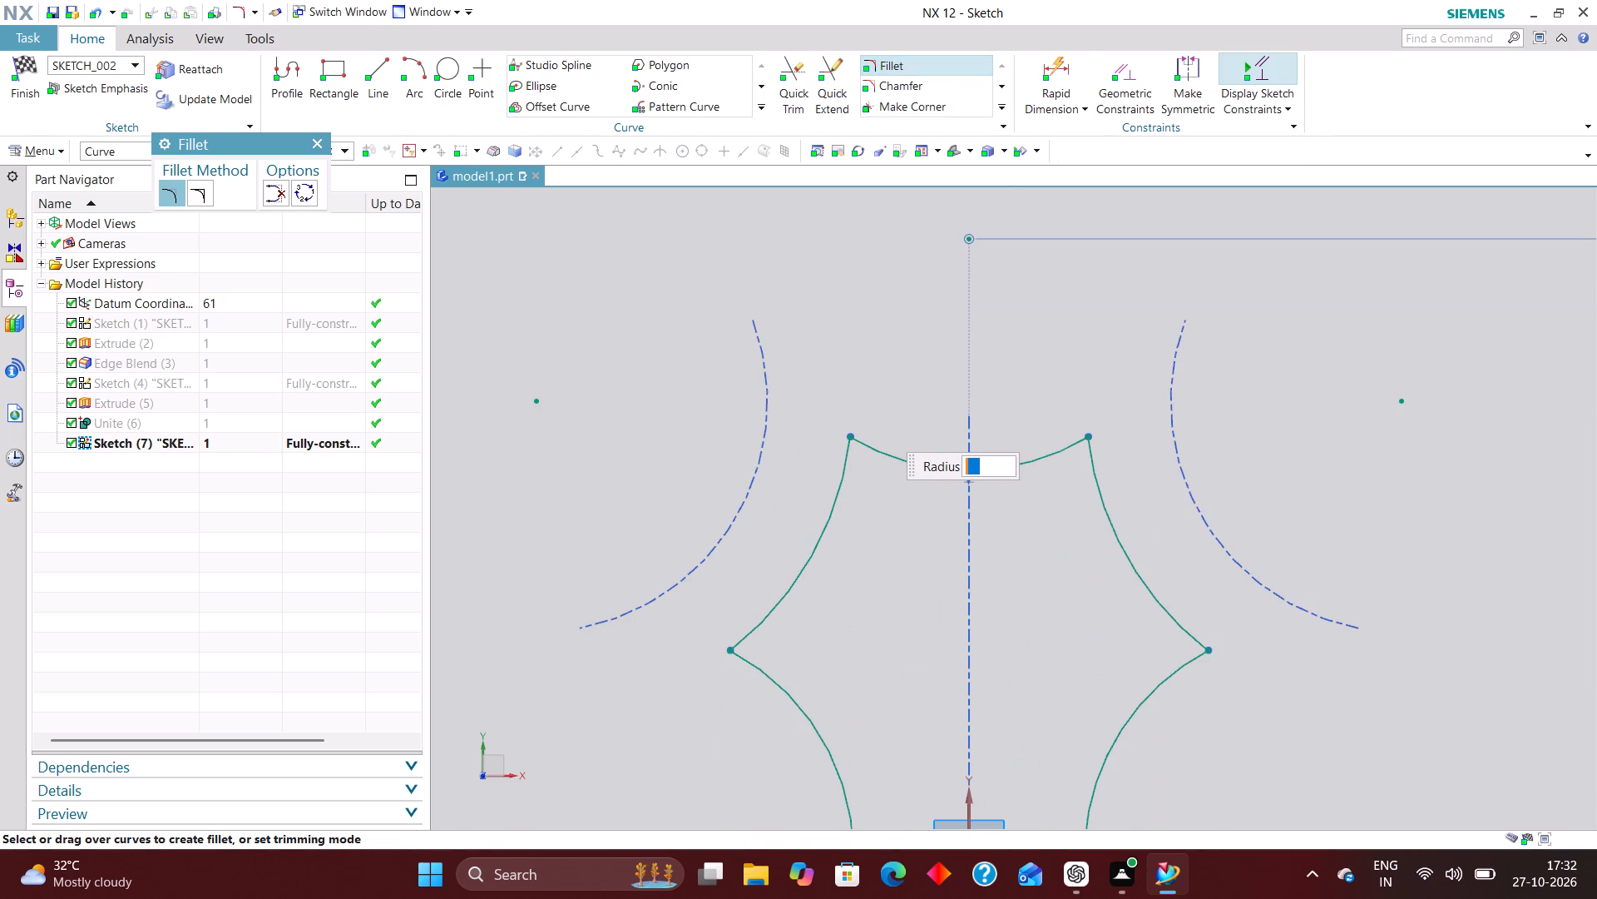
left_click(845, 466)
left_click(882, 455)
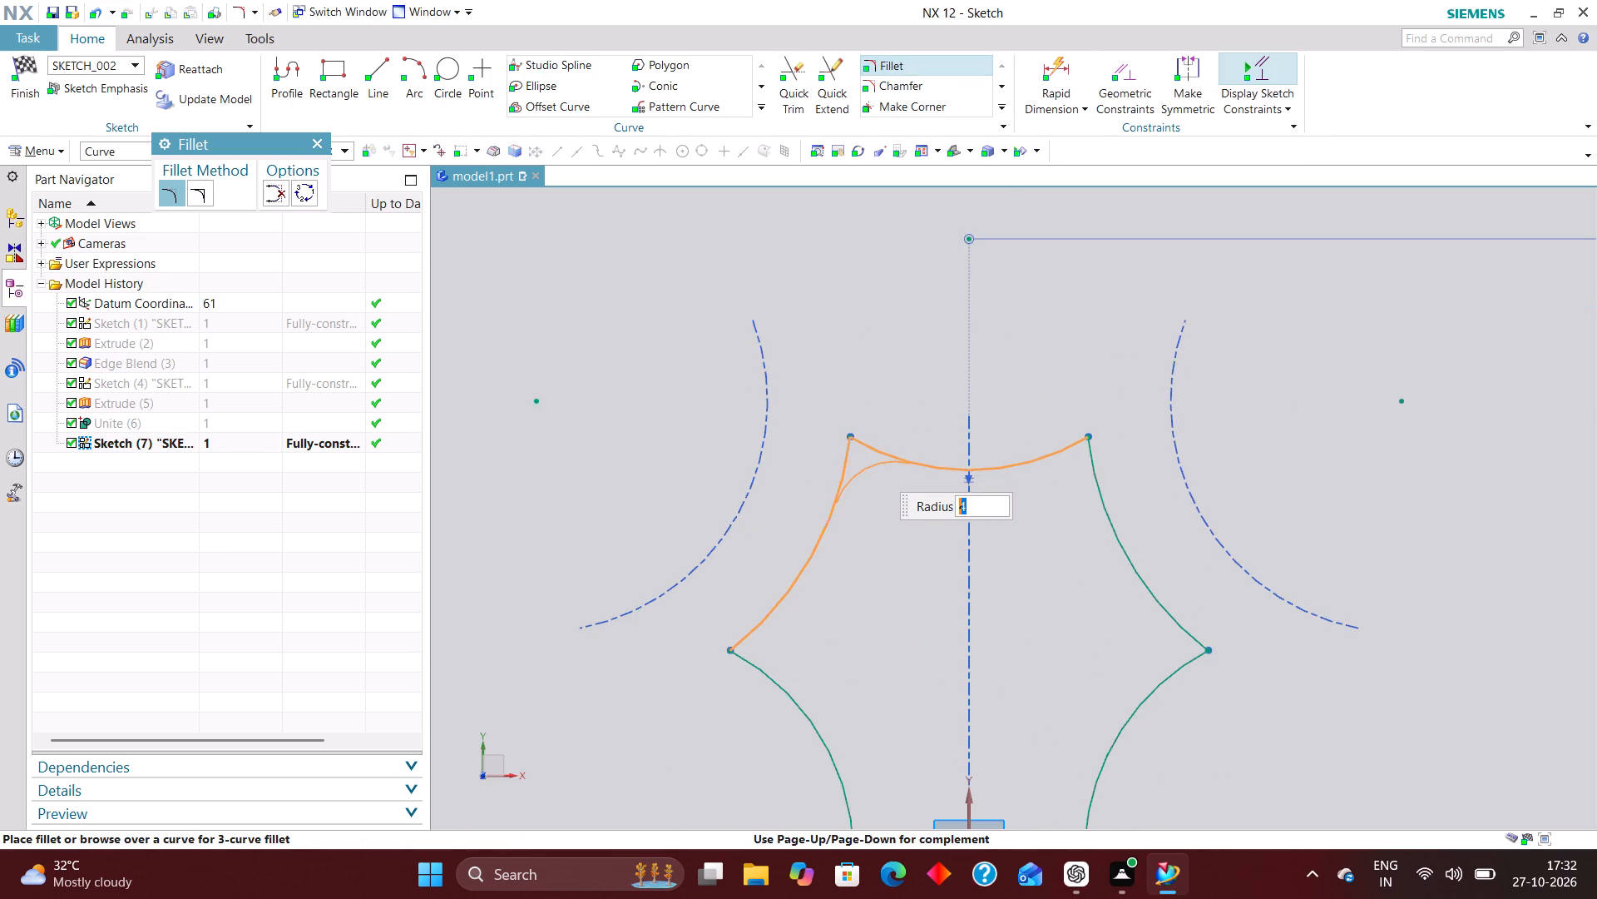
key("3")
key("Return")
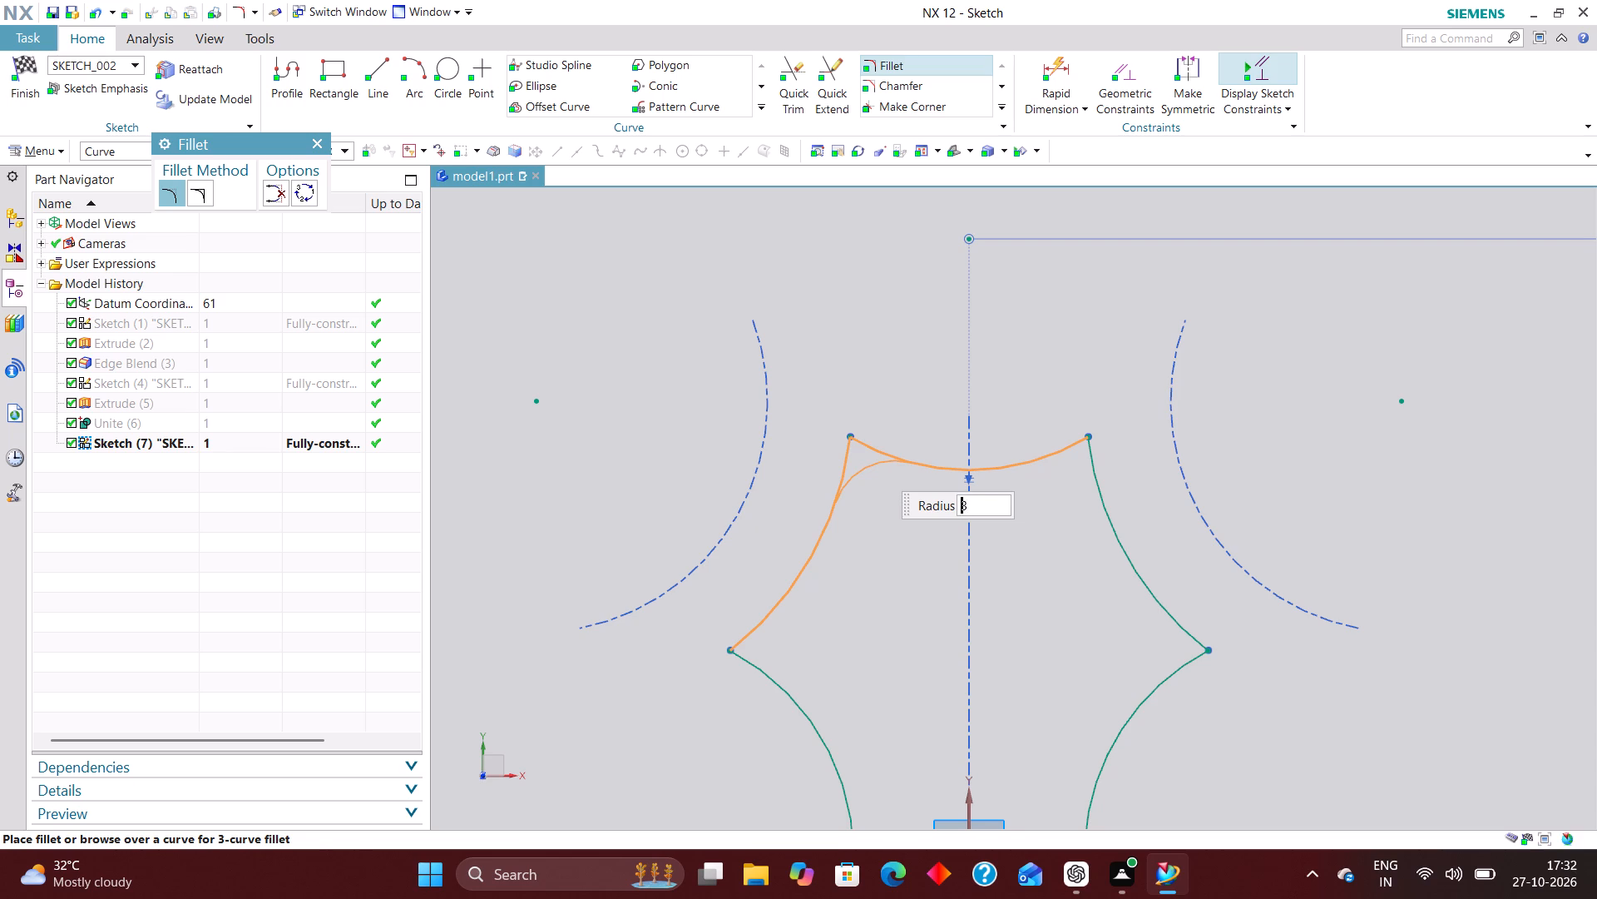
Fillet the outline's top-right corner, upper-right tip and upper-left tip, placing each fillet's radius freehand.
left_click(1054, 448)
left_click(1091, 466)
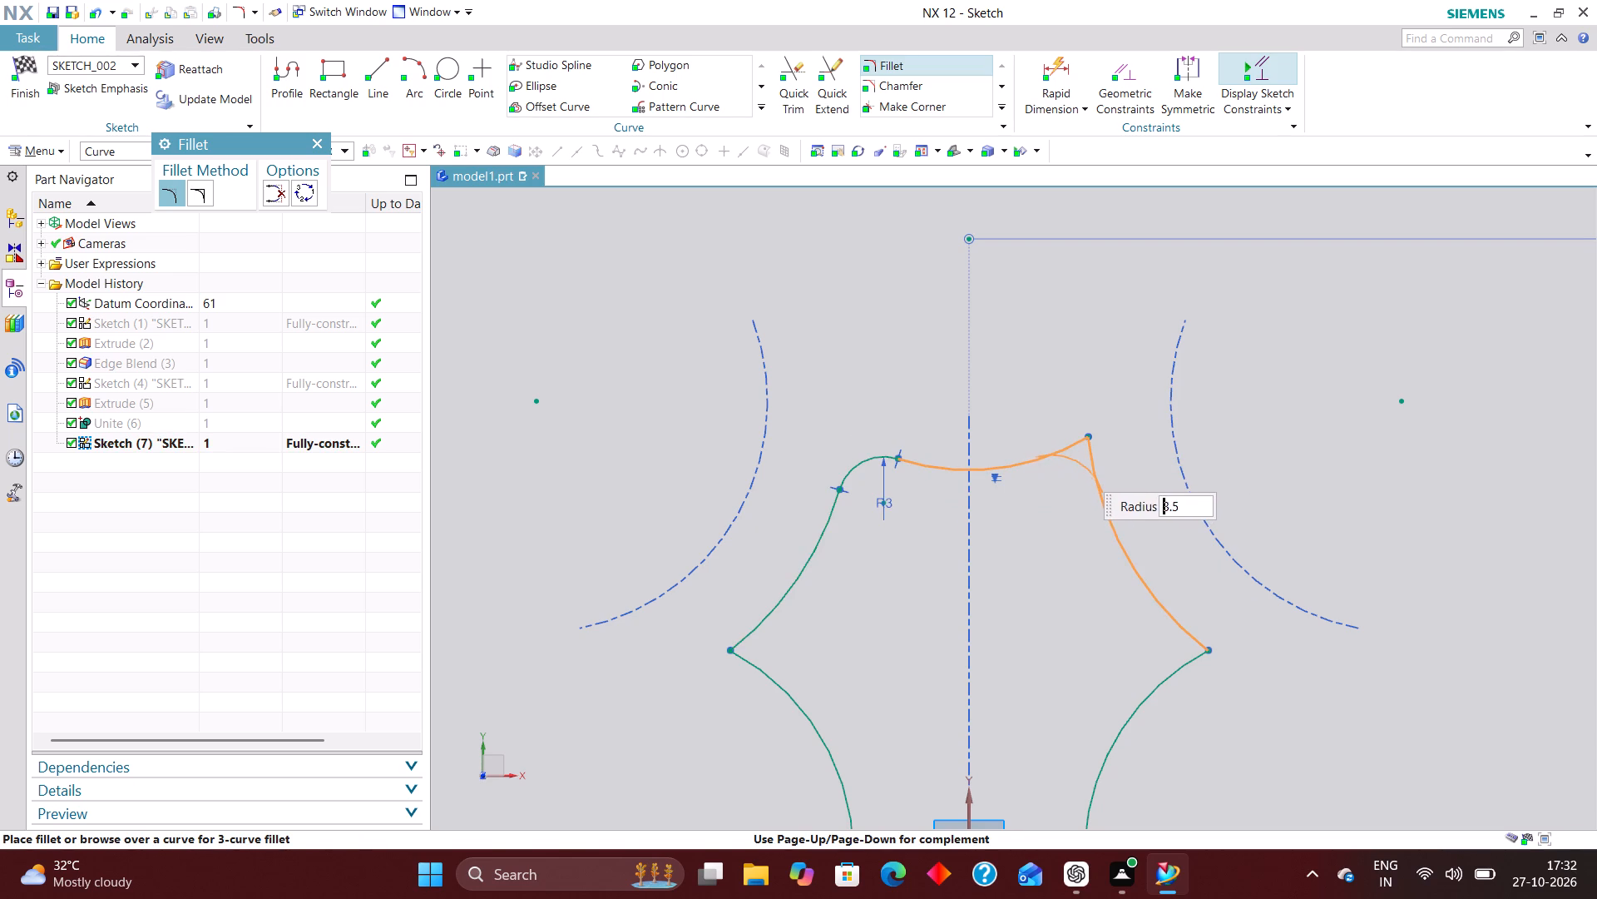
left_click(1076, 464)
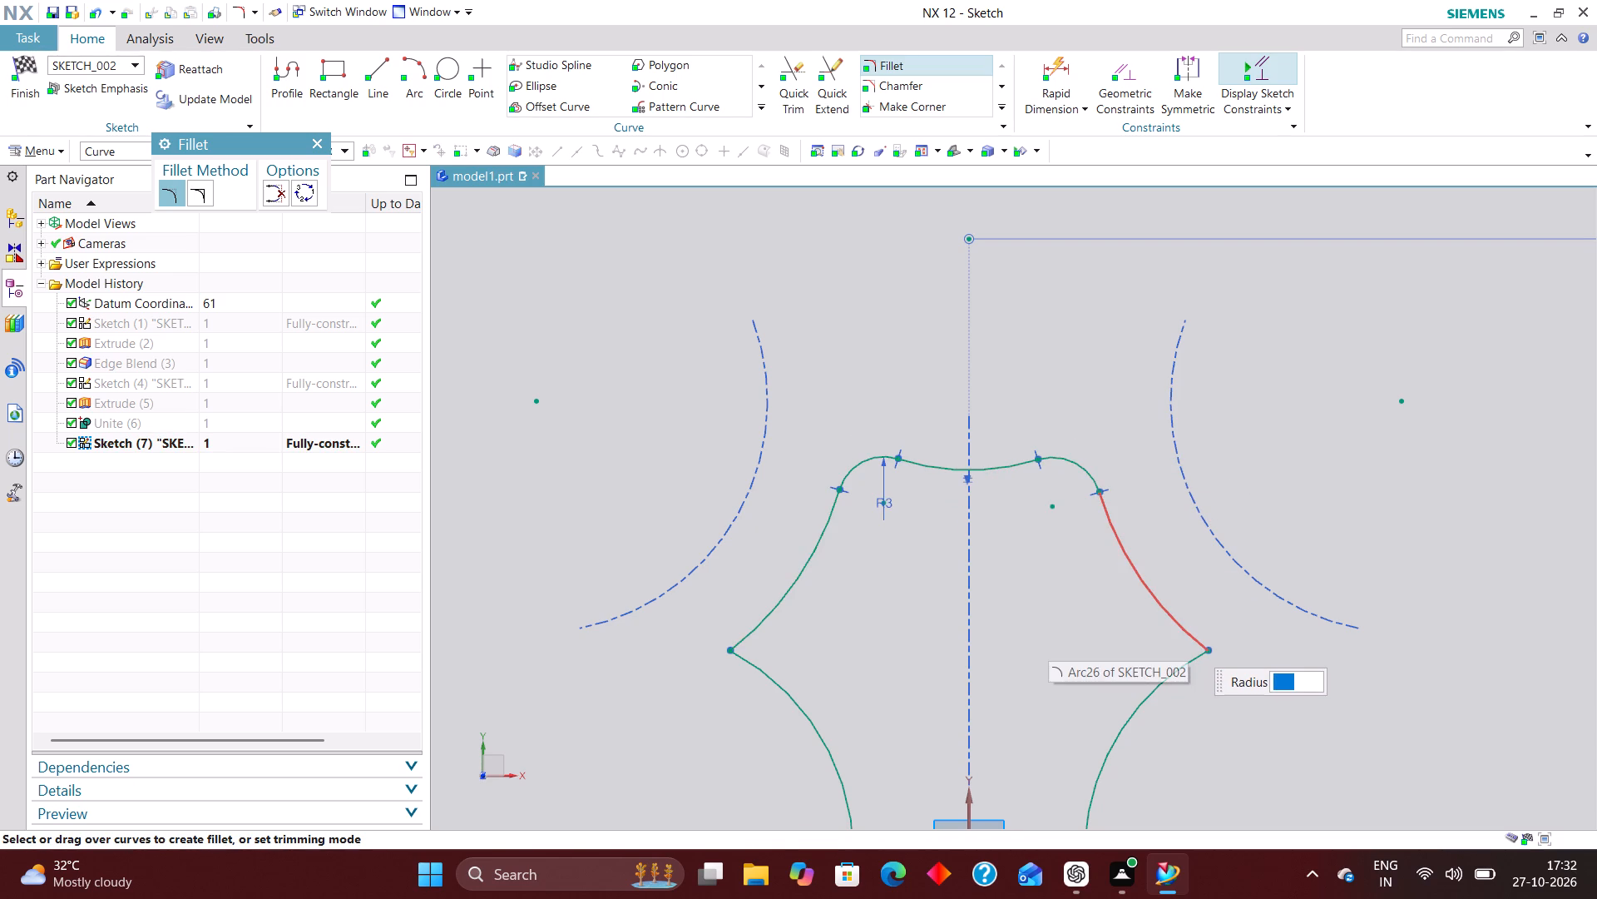
left_click(1190, 639)
left_click(1189, 668)
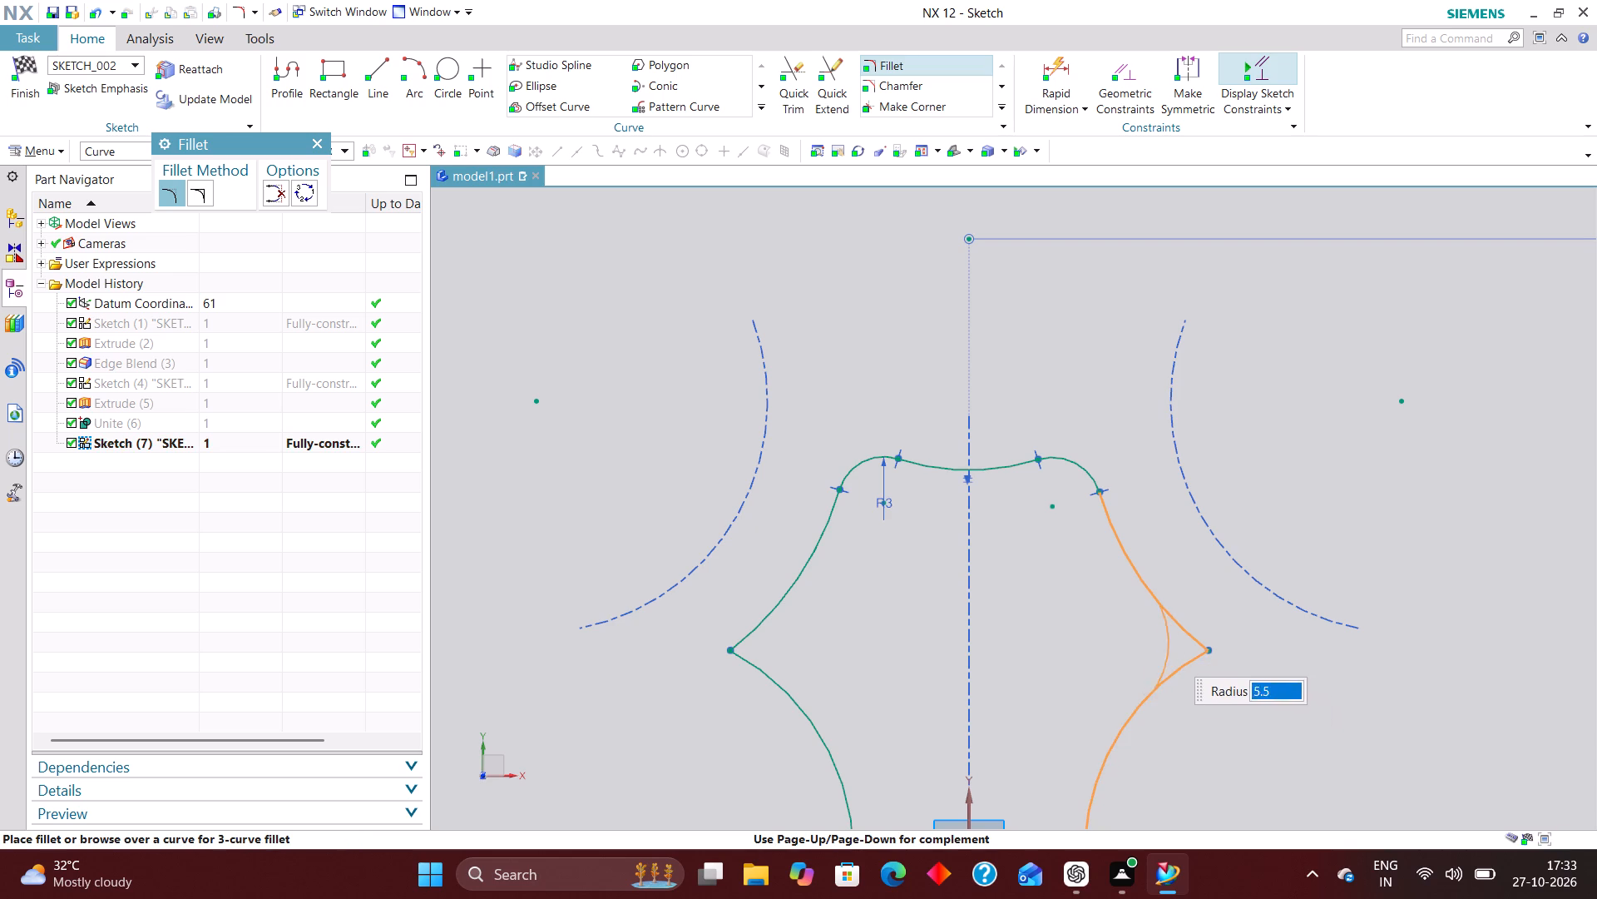
left_click(1180, 644)
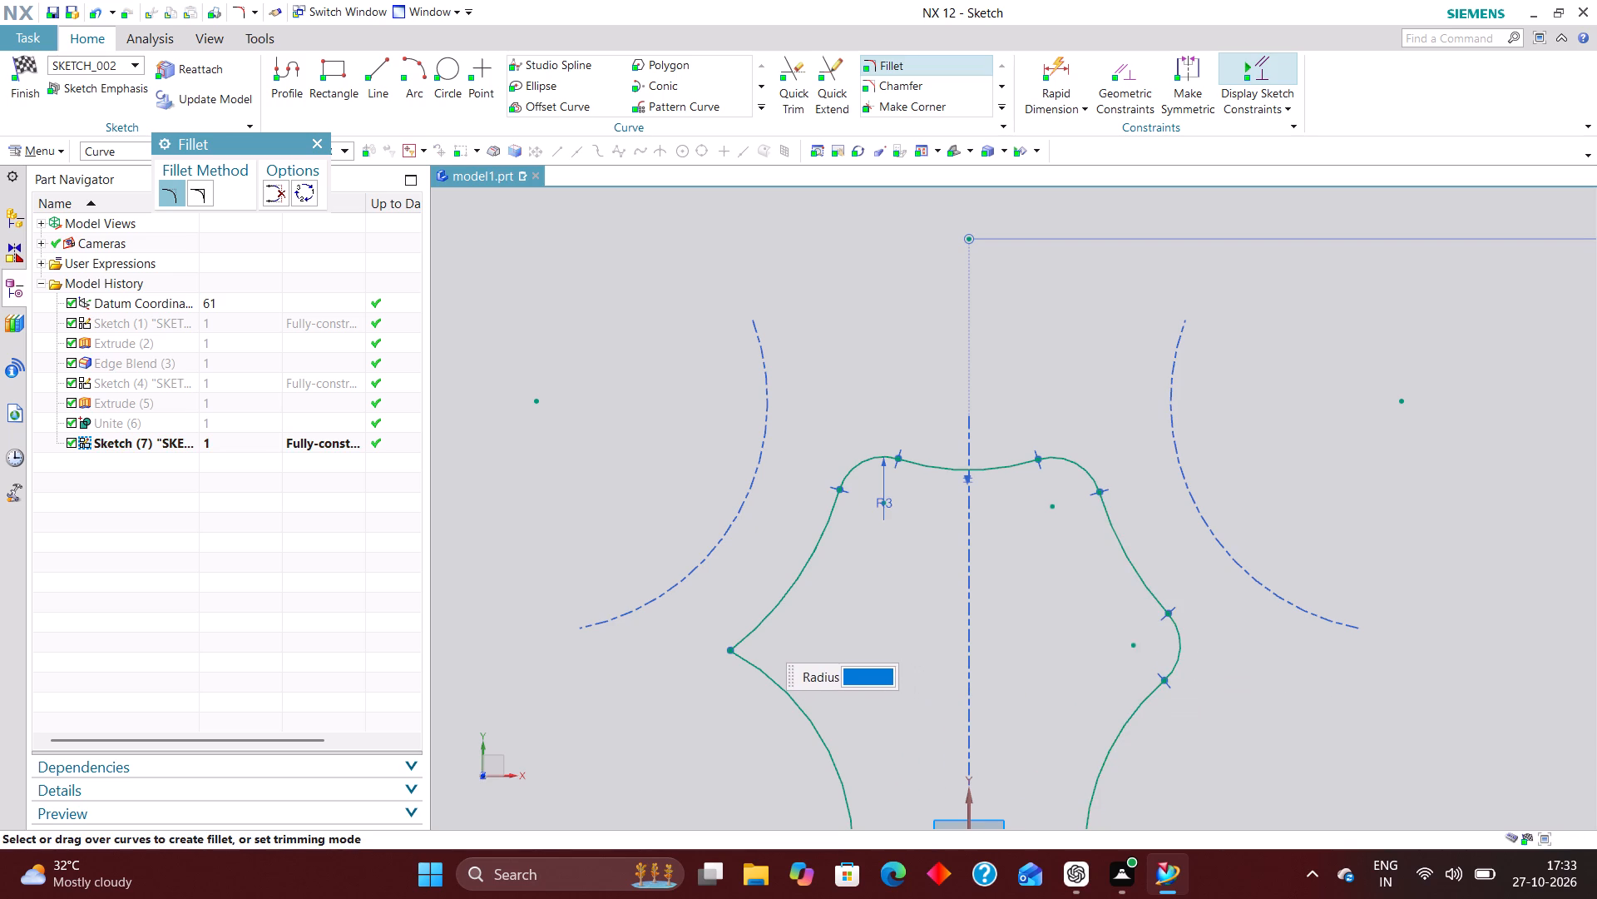
left_click(749, 626)
double_click(754, 666)
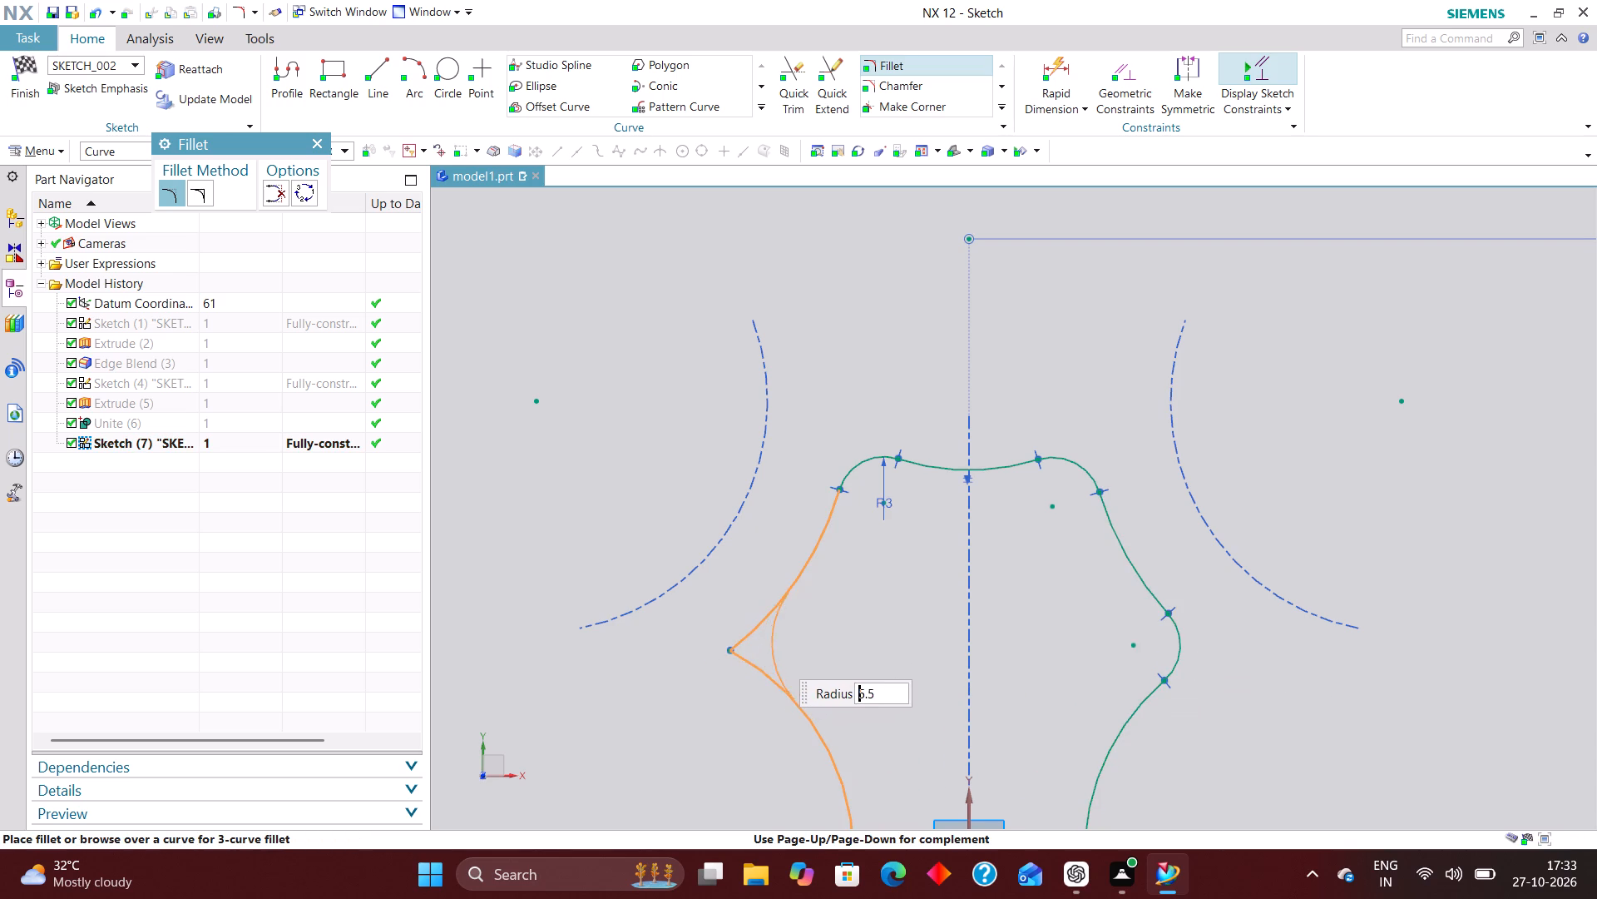
left_click(762, 647)
Fillet the lower-left tip of the outline between the left arc and the lower-left offset arc, sizing it freehand.
scroll(807, 568, "down", 3)
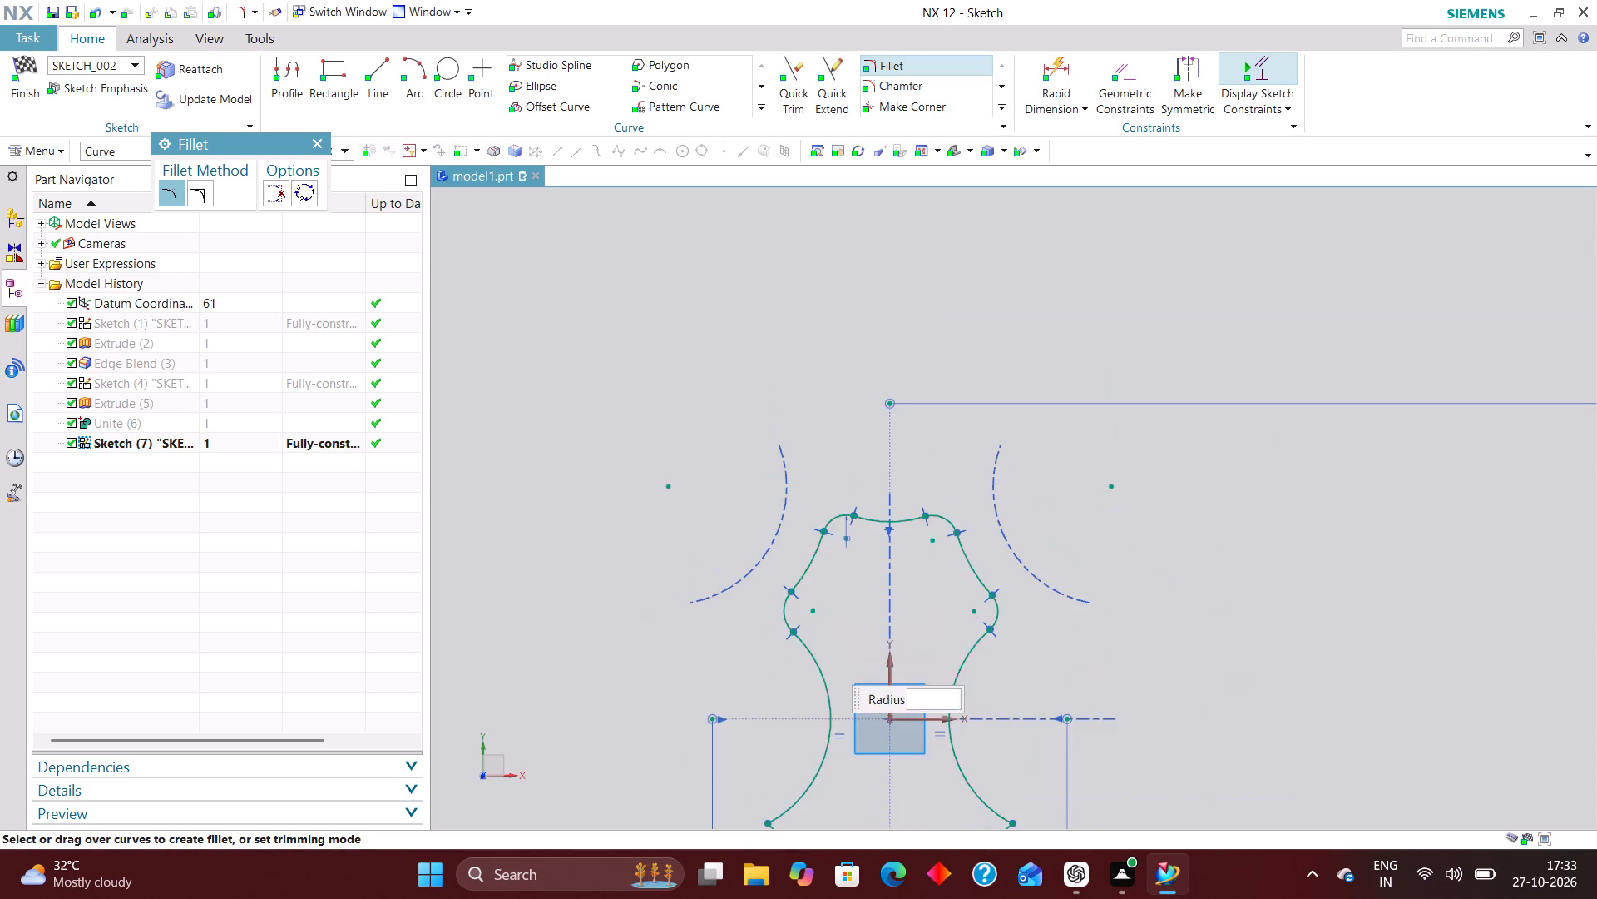
scroll(821, 616, "down", 3)
scroll(813, 752, "up", 6)
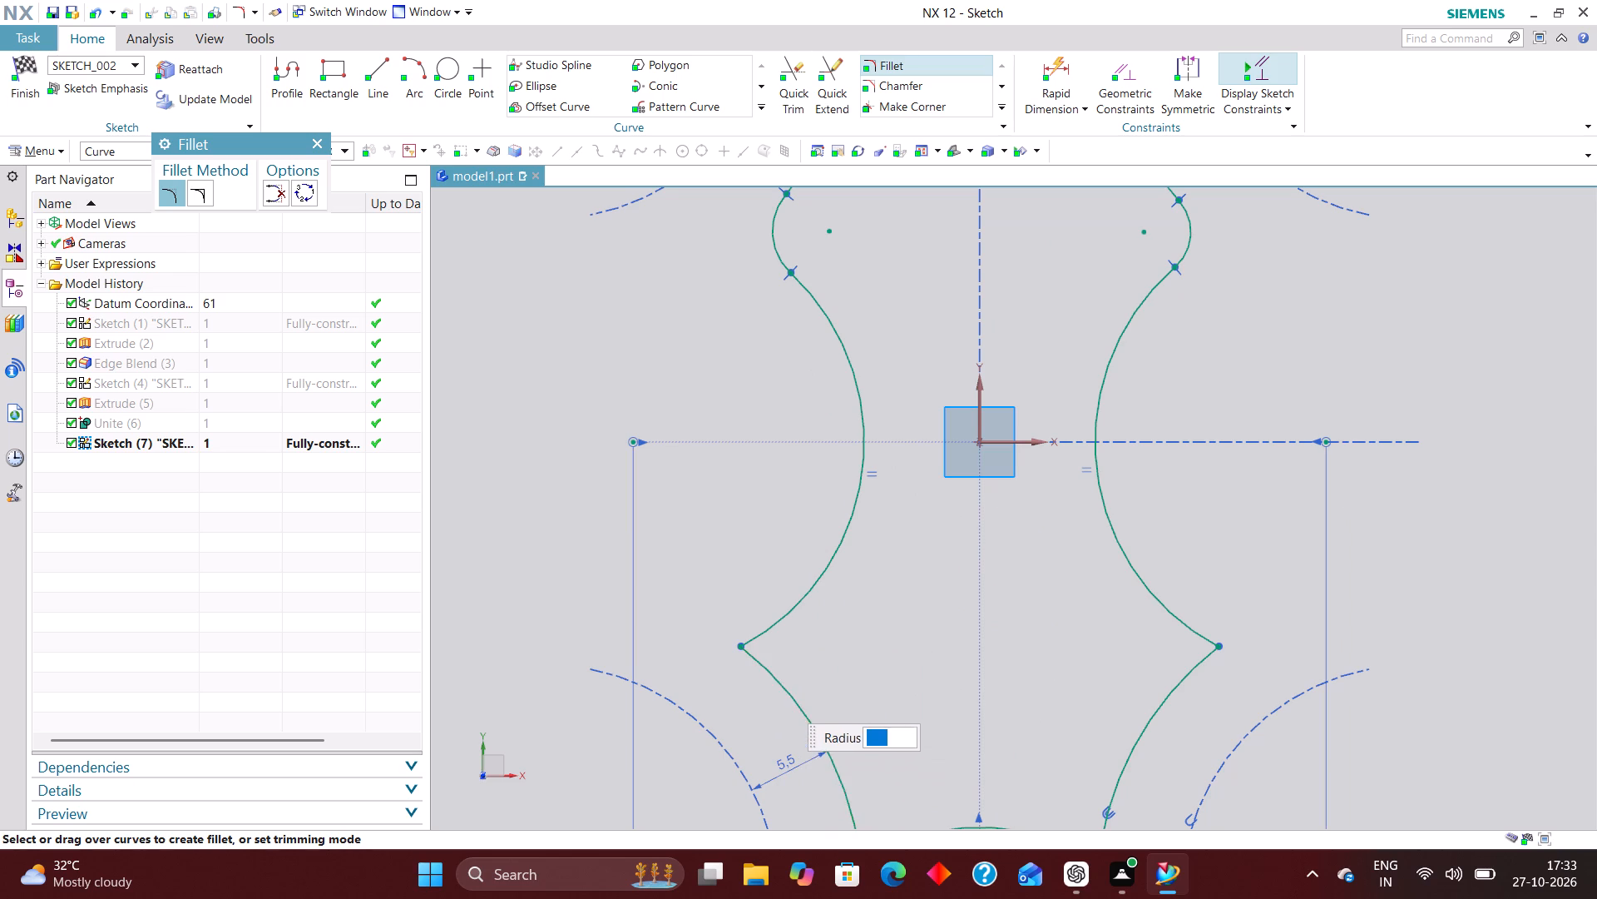
scroll(801, 663, "up", 4)
left_click(695, 602)
left_click(696, 655)
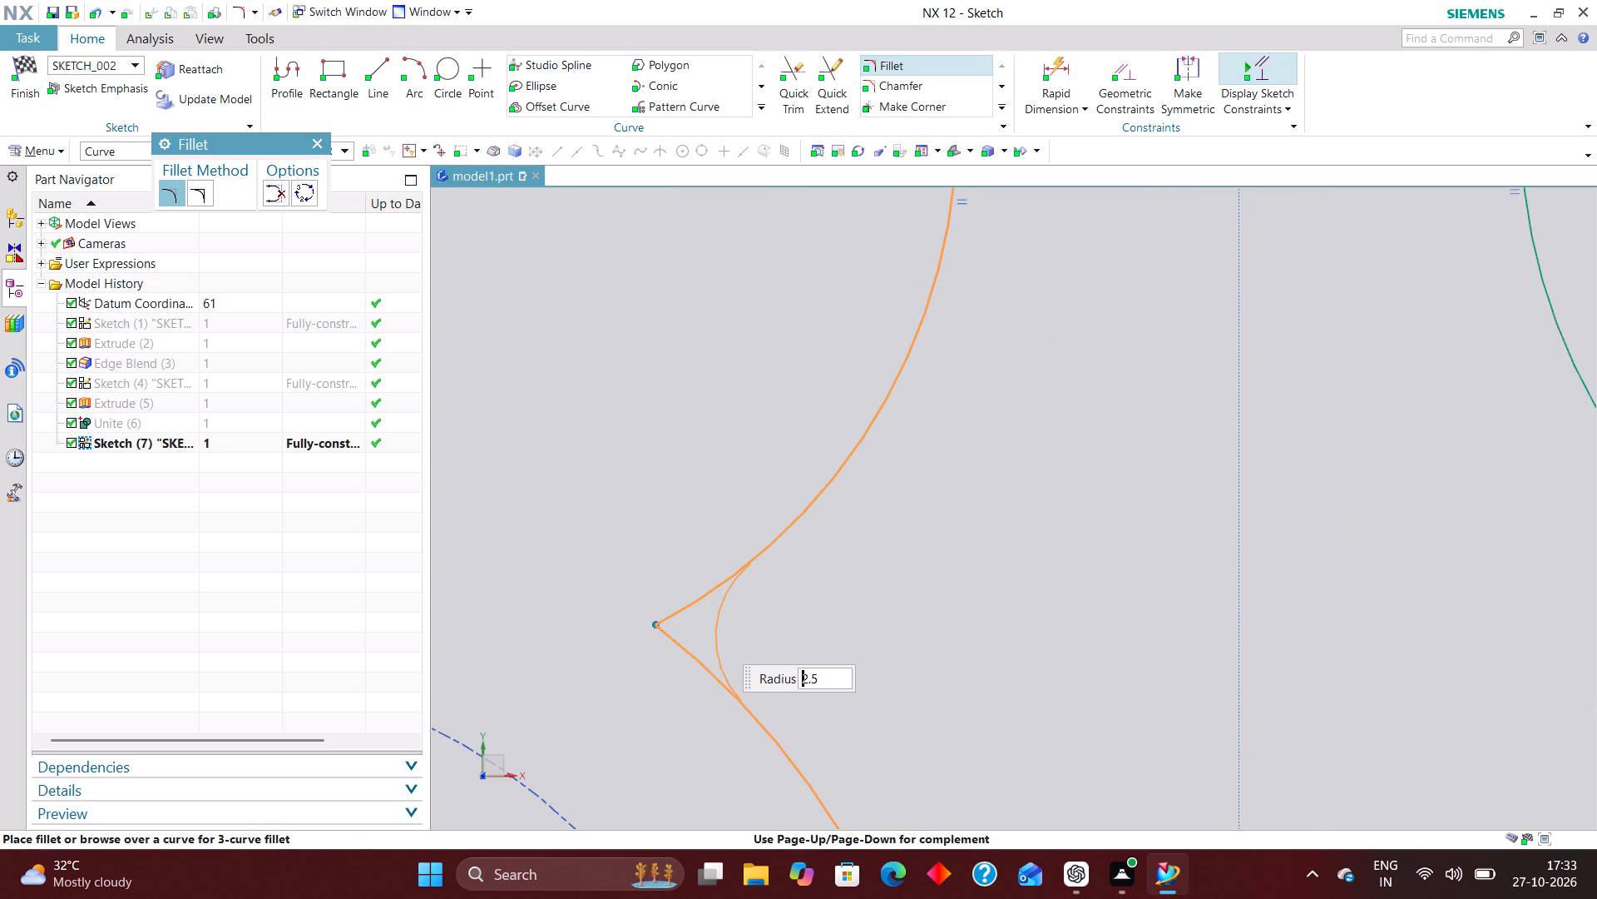
left_click(716, 638)
Fillet the lower-right tip of the outline between the right arc and the lower-right offset arc, sizing it freehand.
scroll(705, 517, "down", 7)
scroll(776, 648, "up", 4)
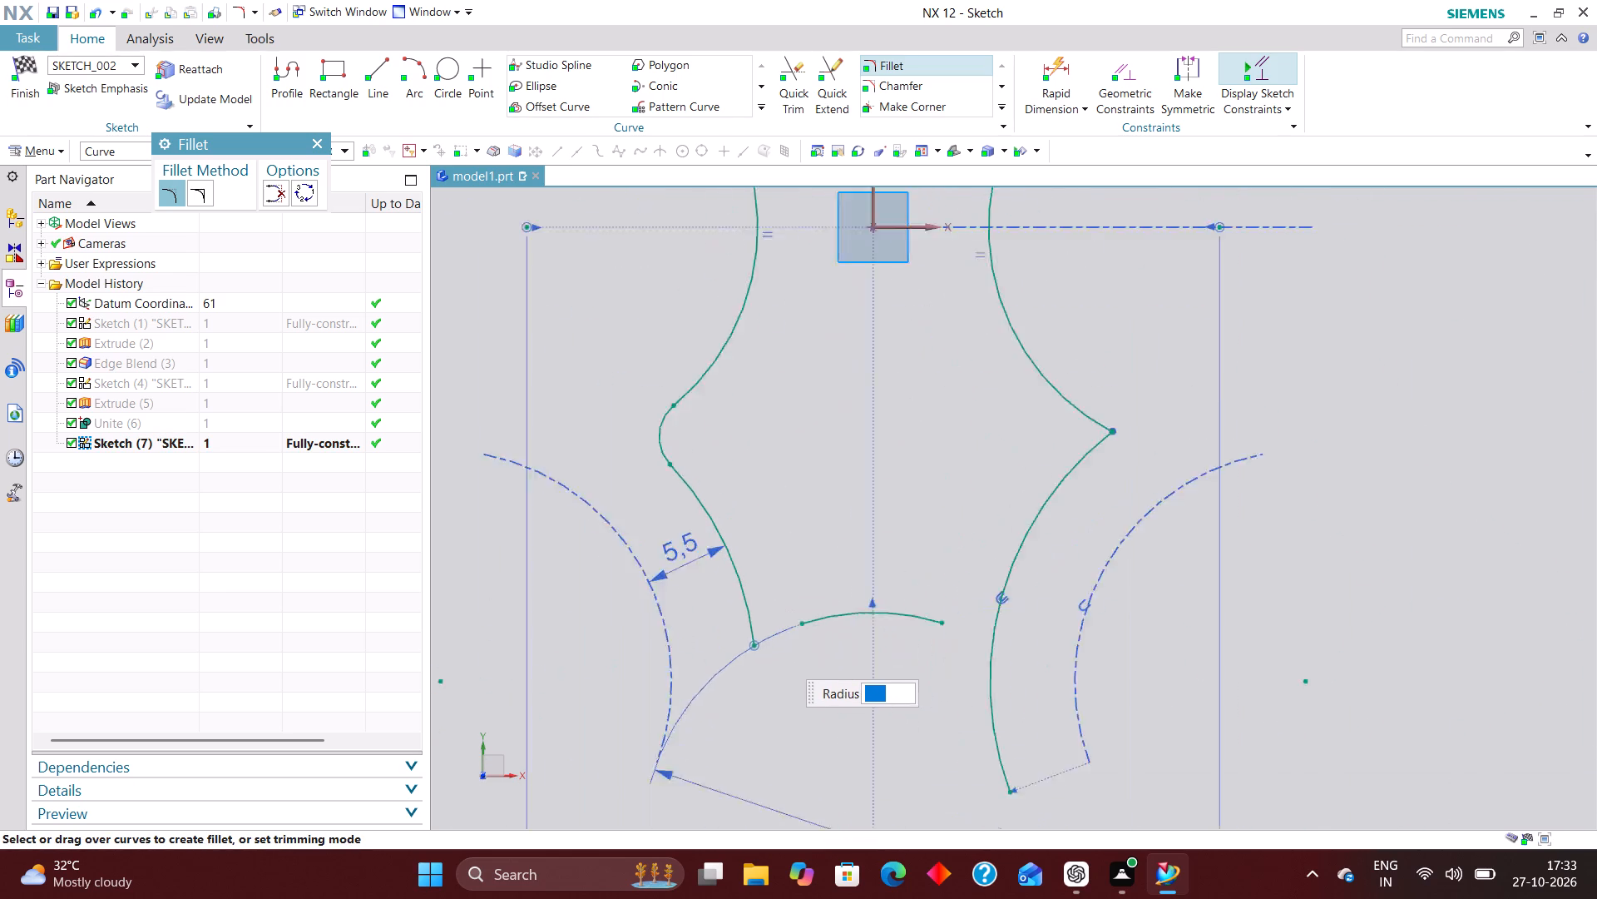
scroll(779, 652, "up", 1)
scroll(797, 643, "down", 1)
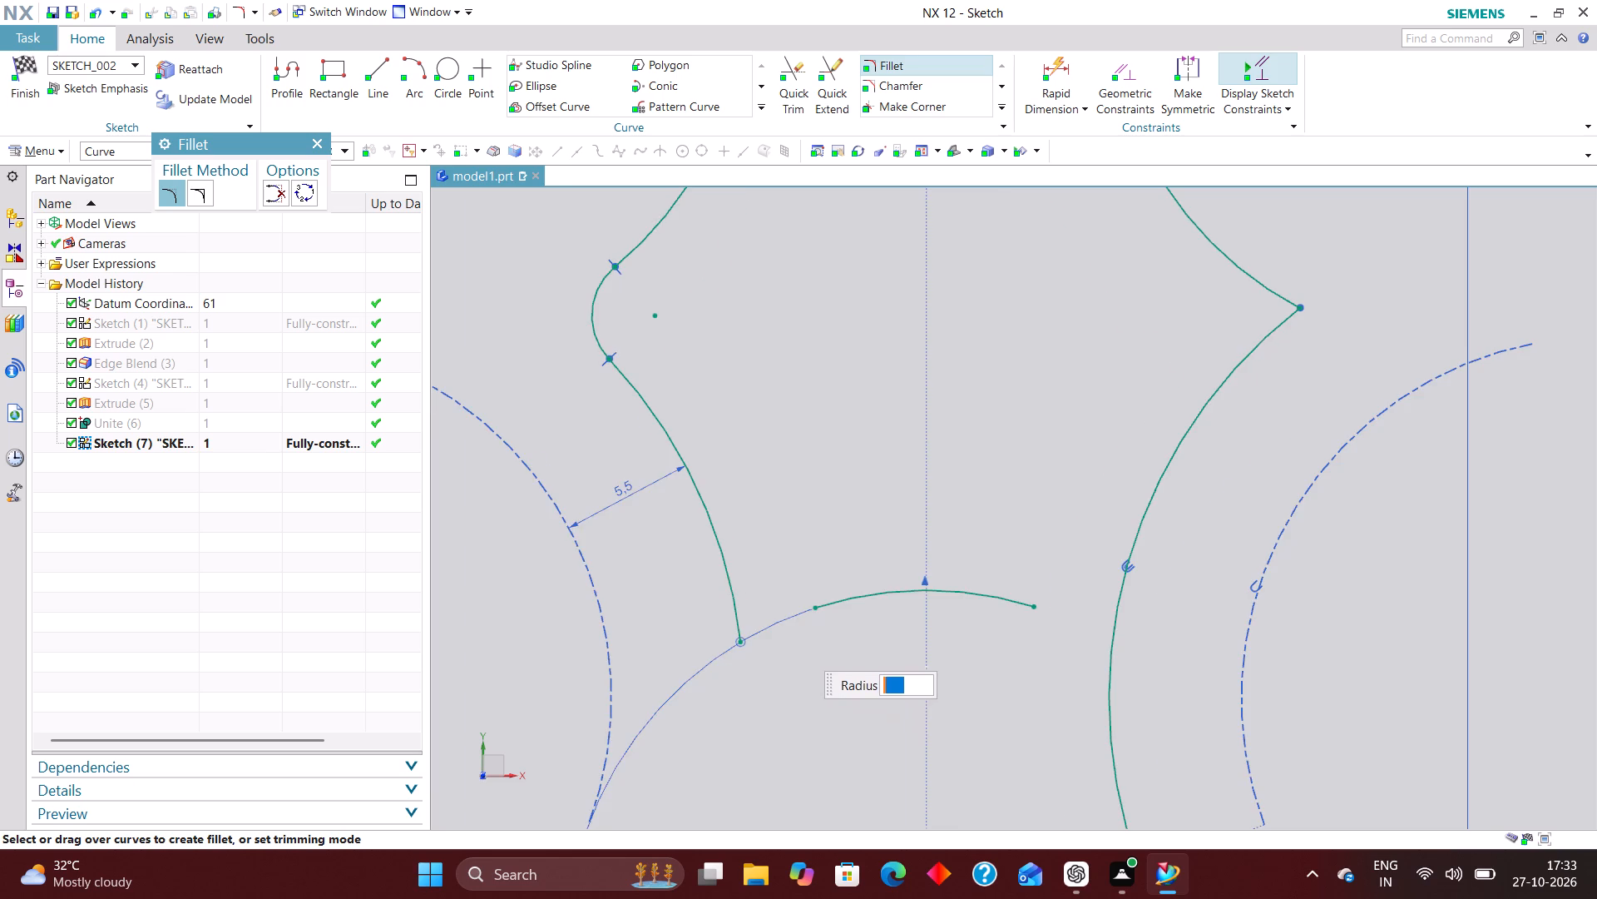
scroll(795, 645, "down", 3)
left_click(982, 497)
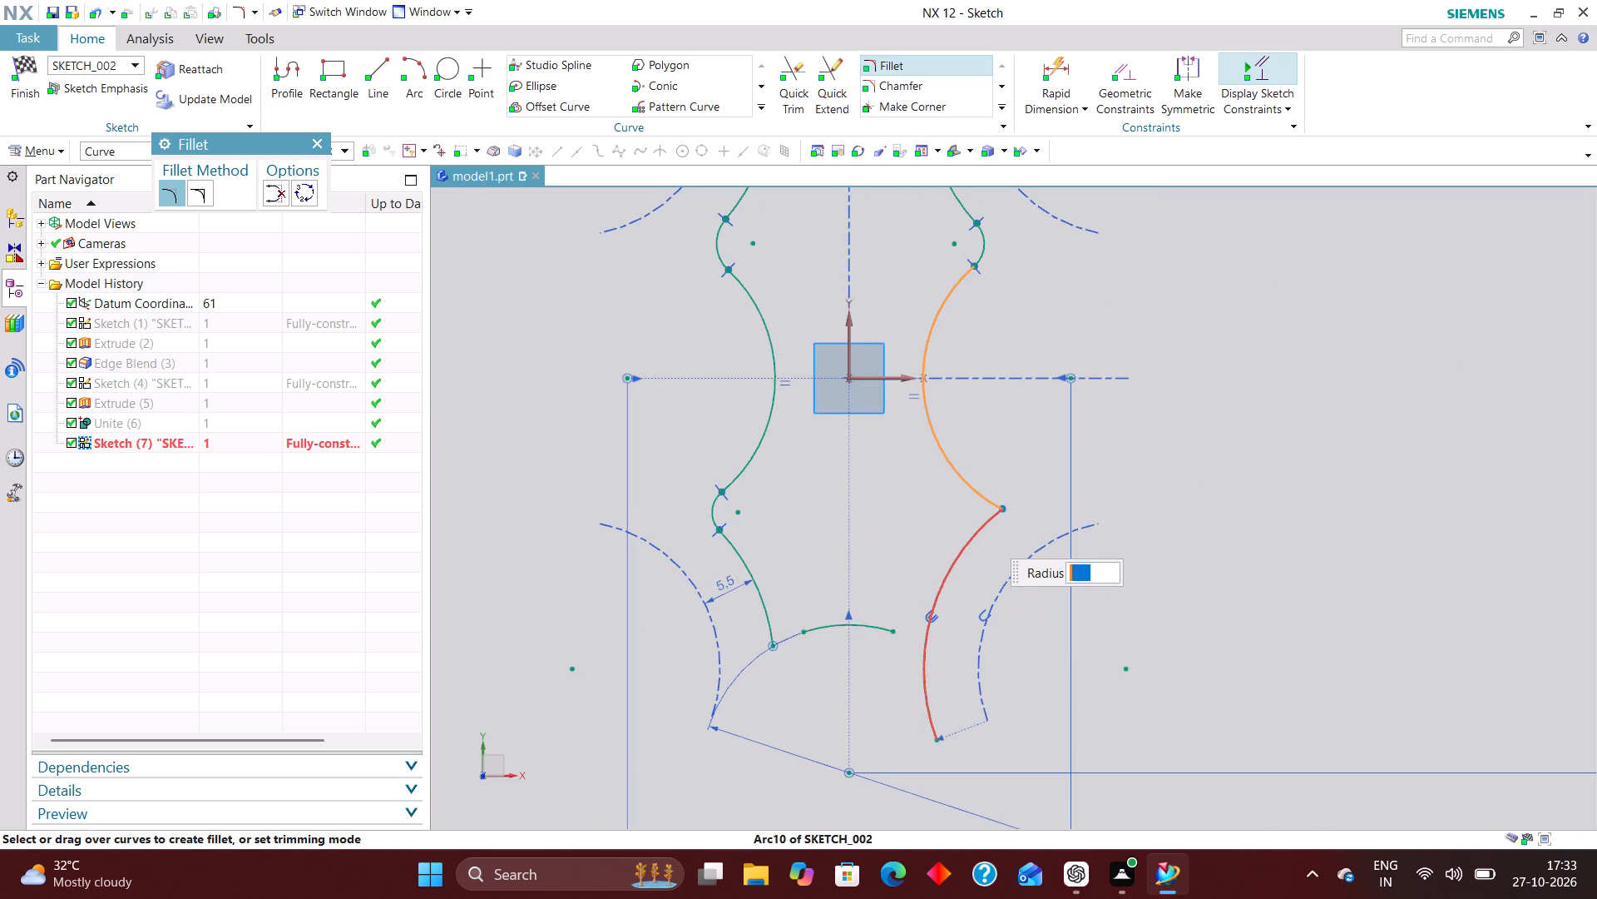
left_click(983, 529)
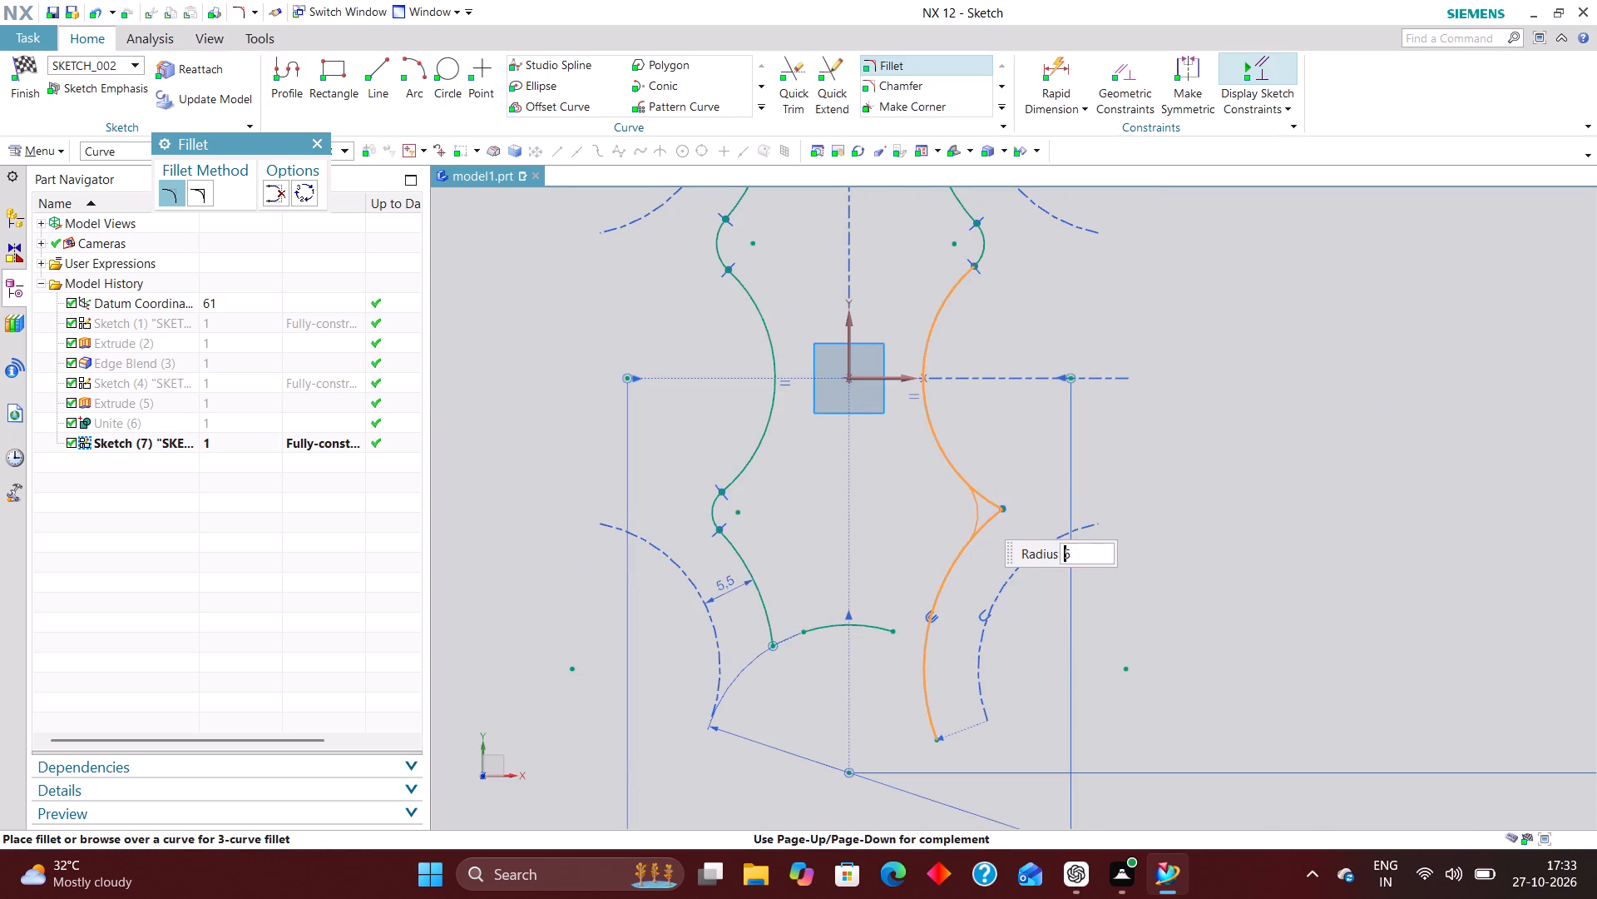
left_click(976, 512)
Apply equal-radius constraints tying the upper-left and top-right fillets to the R3 fillet at the top-left corner.
scroll(955, 637, "down", 3)
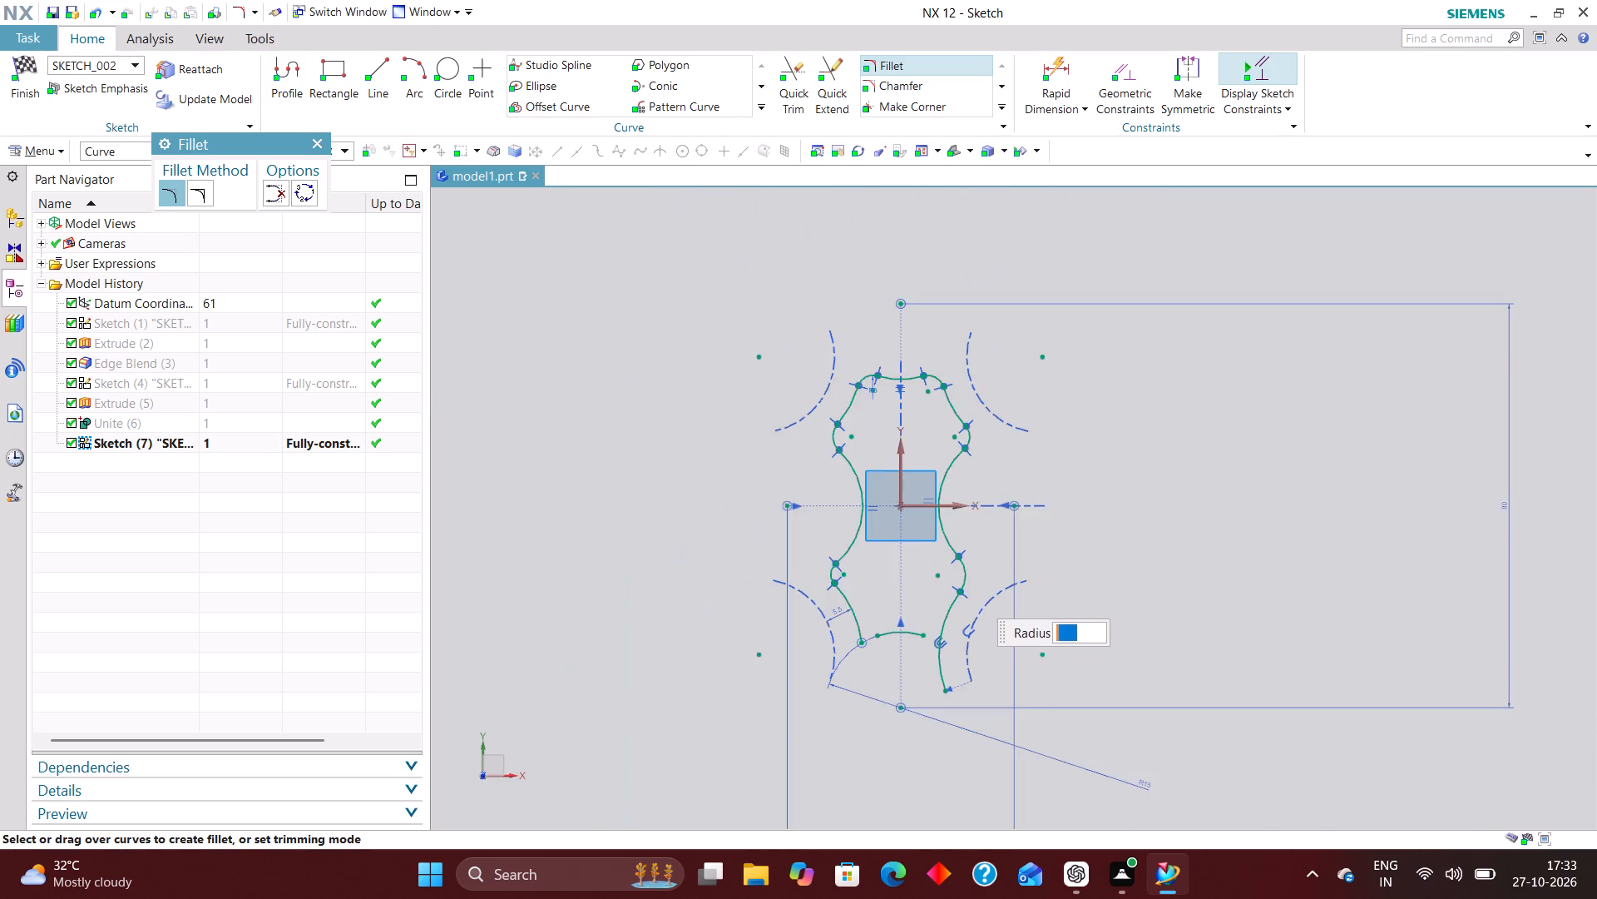
scroll(992, 474, "up", 3)
left_click(1125, 72)
scroll(1130, 354, "down", 2)
scroll(873, 366, "up", 2)
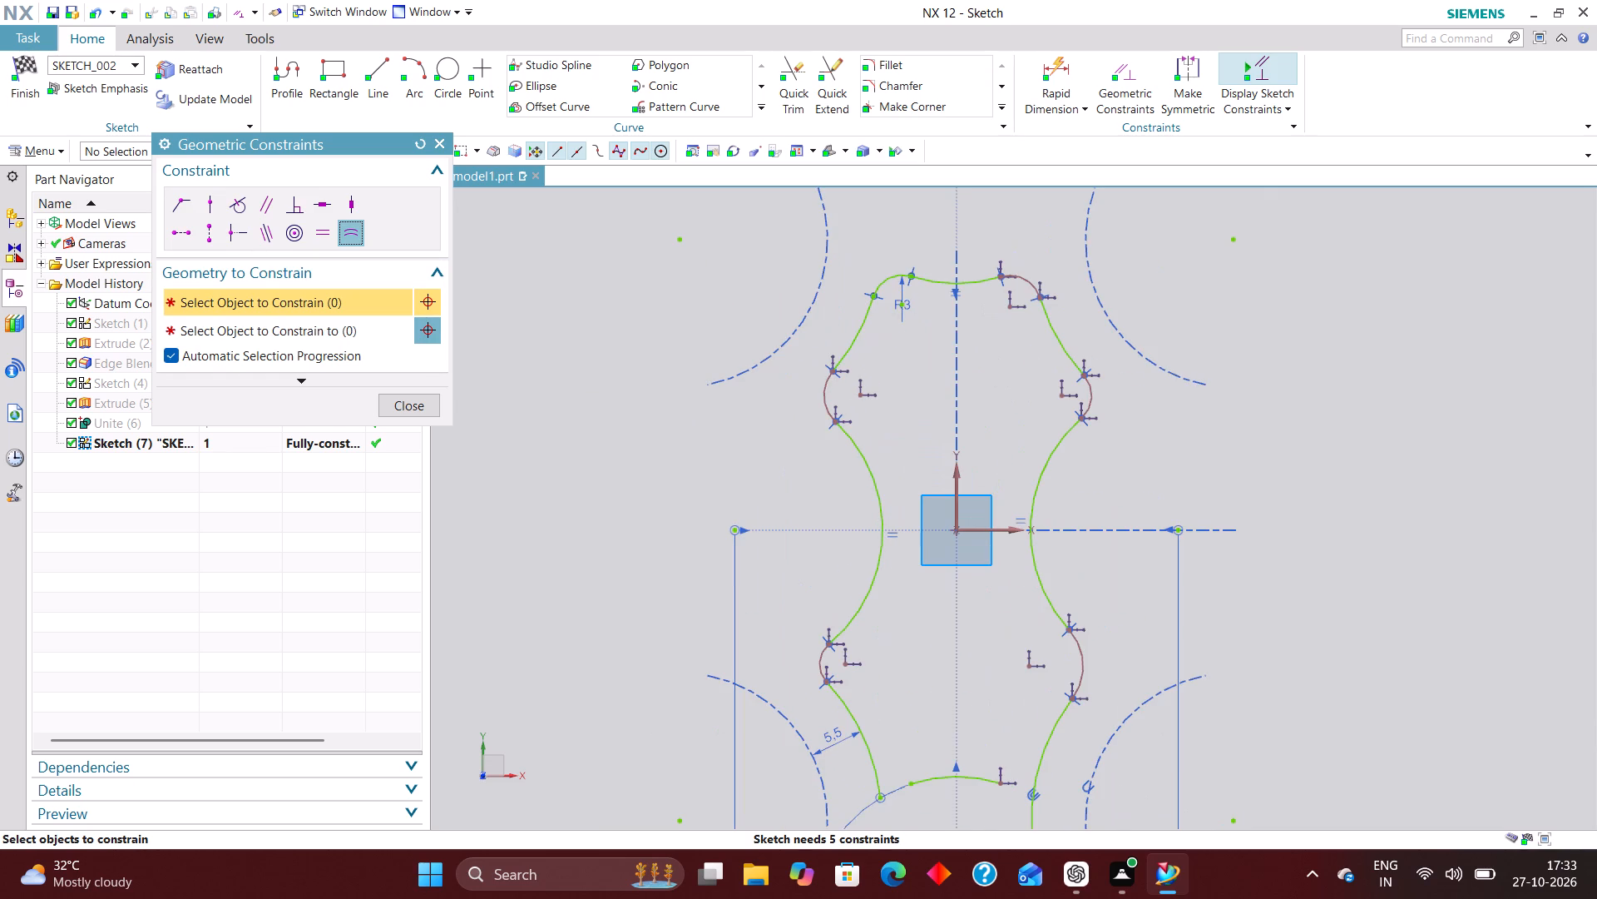
left_click(895, 276)
left_click(825, 388)
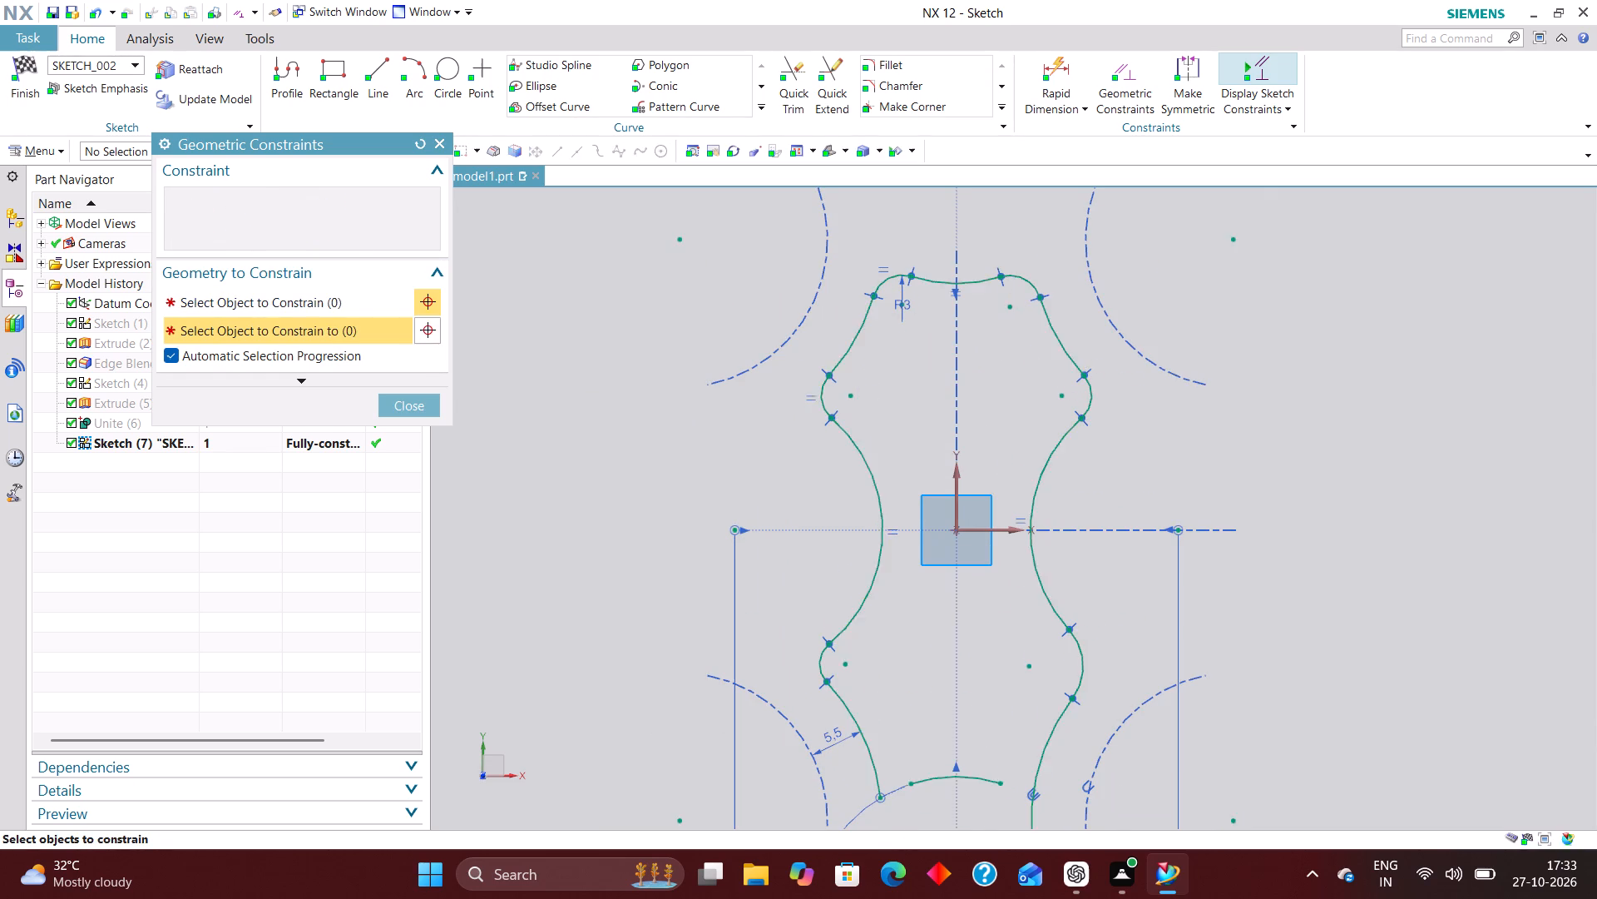
left_click(820, 392)
left_click(1026, 282)
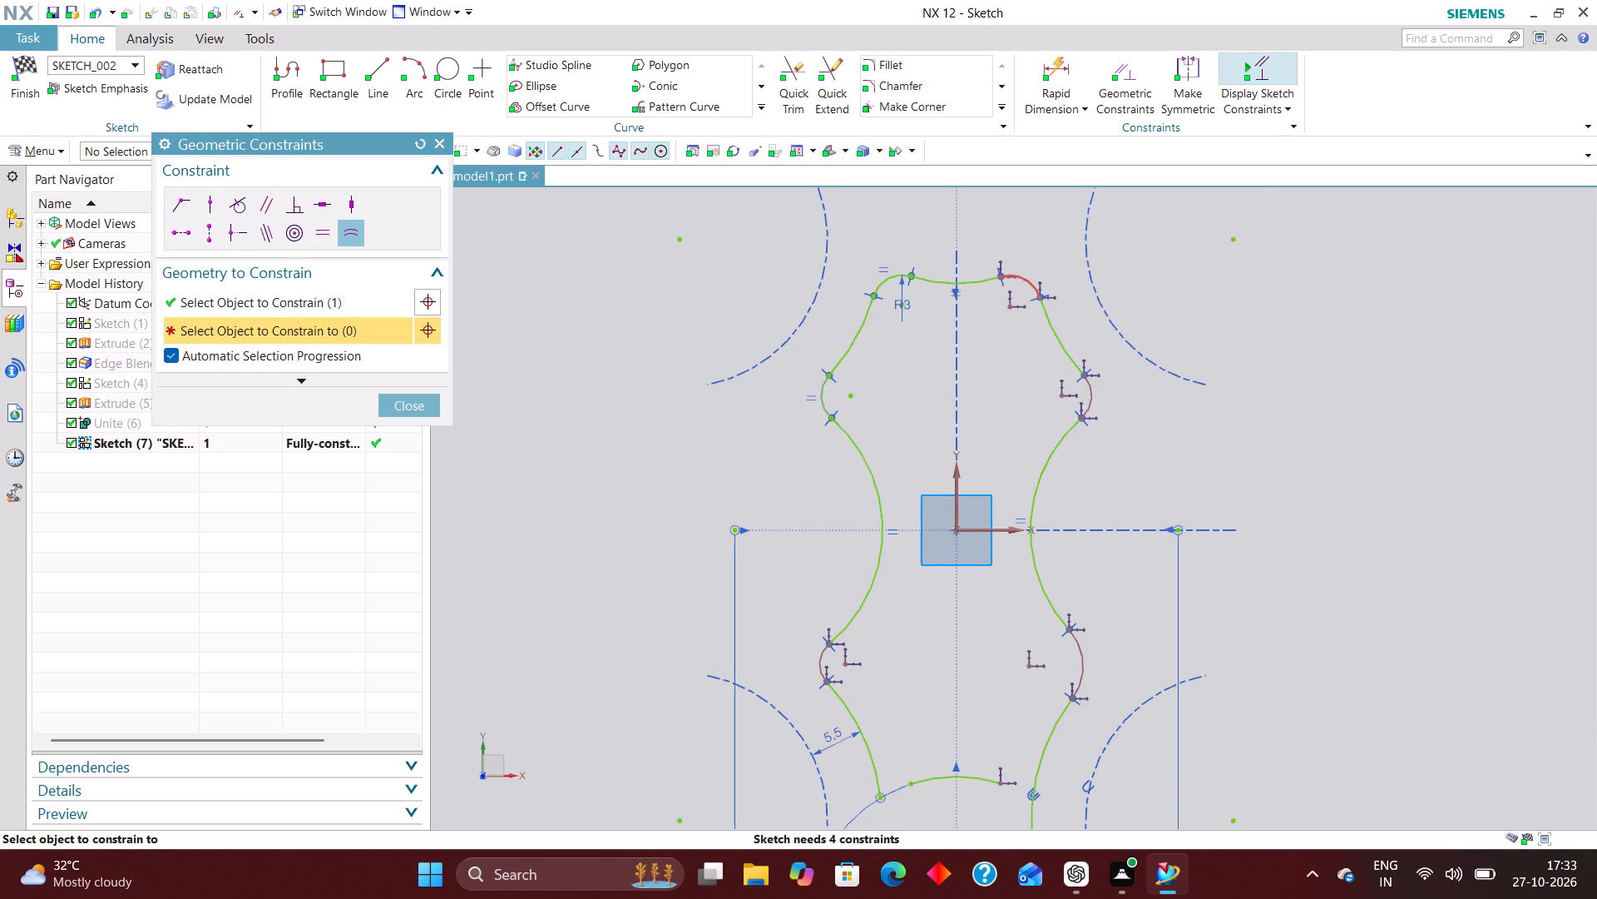
left_click(1033, 281)
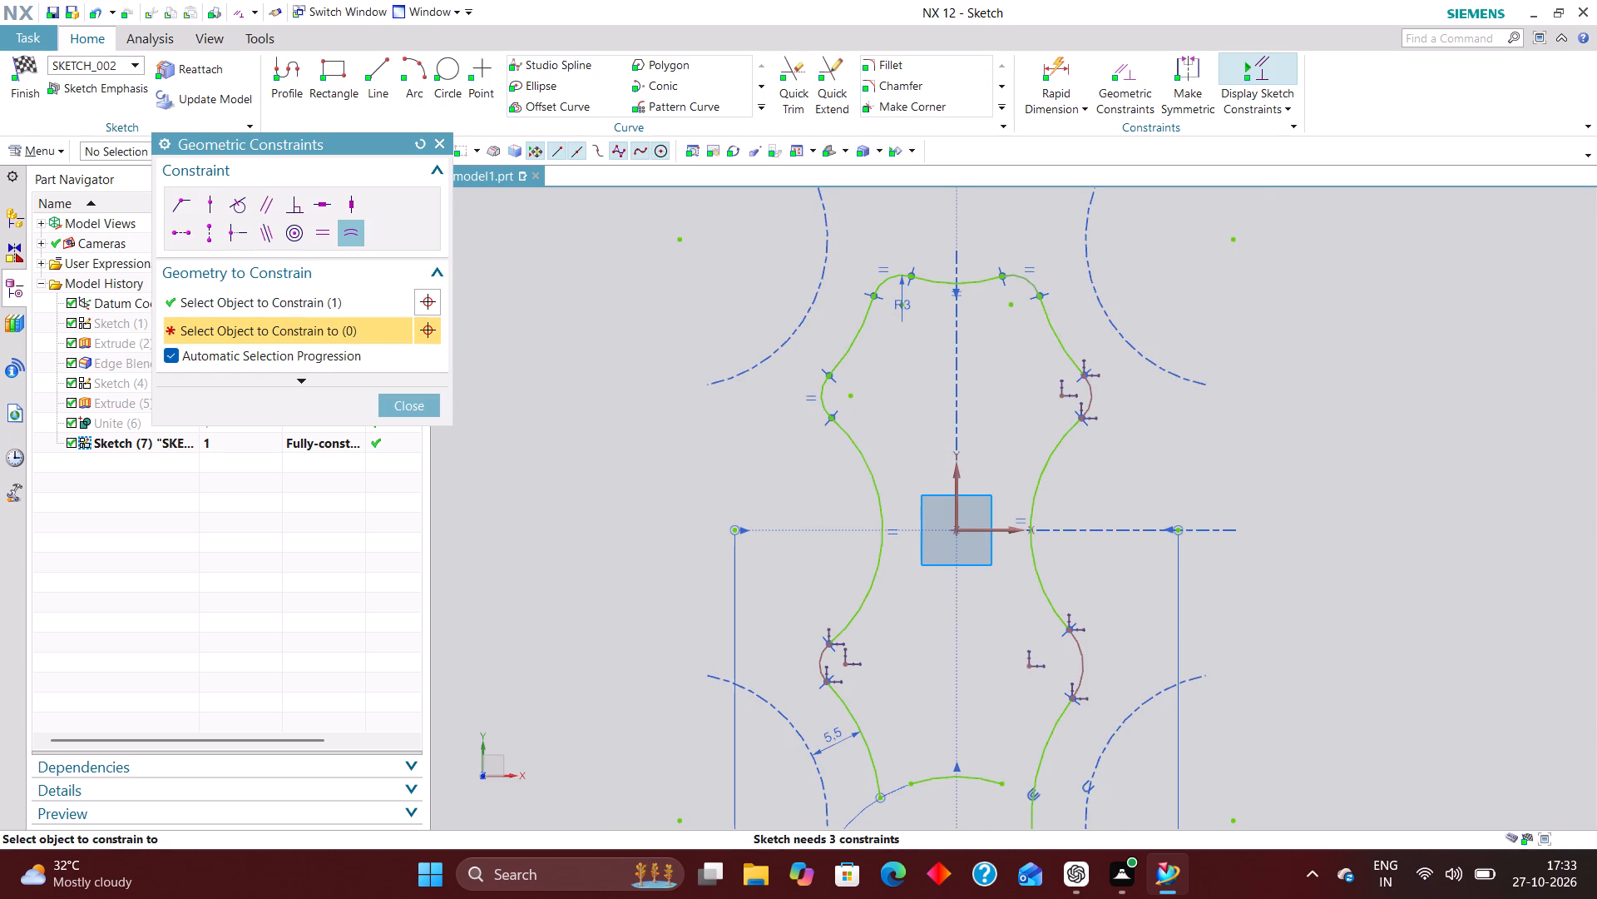
Give the upper-right, lower-left and lower-right fillets the same equal-radius constraint, and finish constraining.
left_click(1090, 388)
left_click(1090, 403)
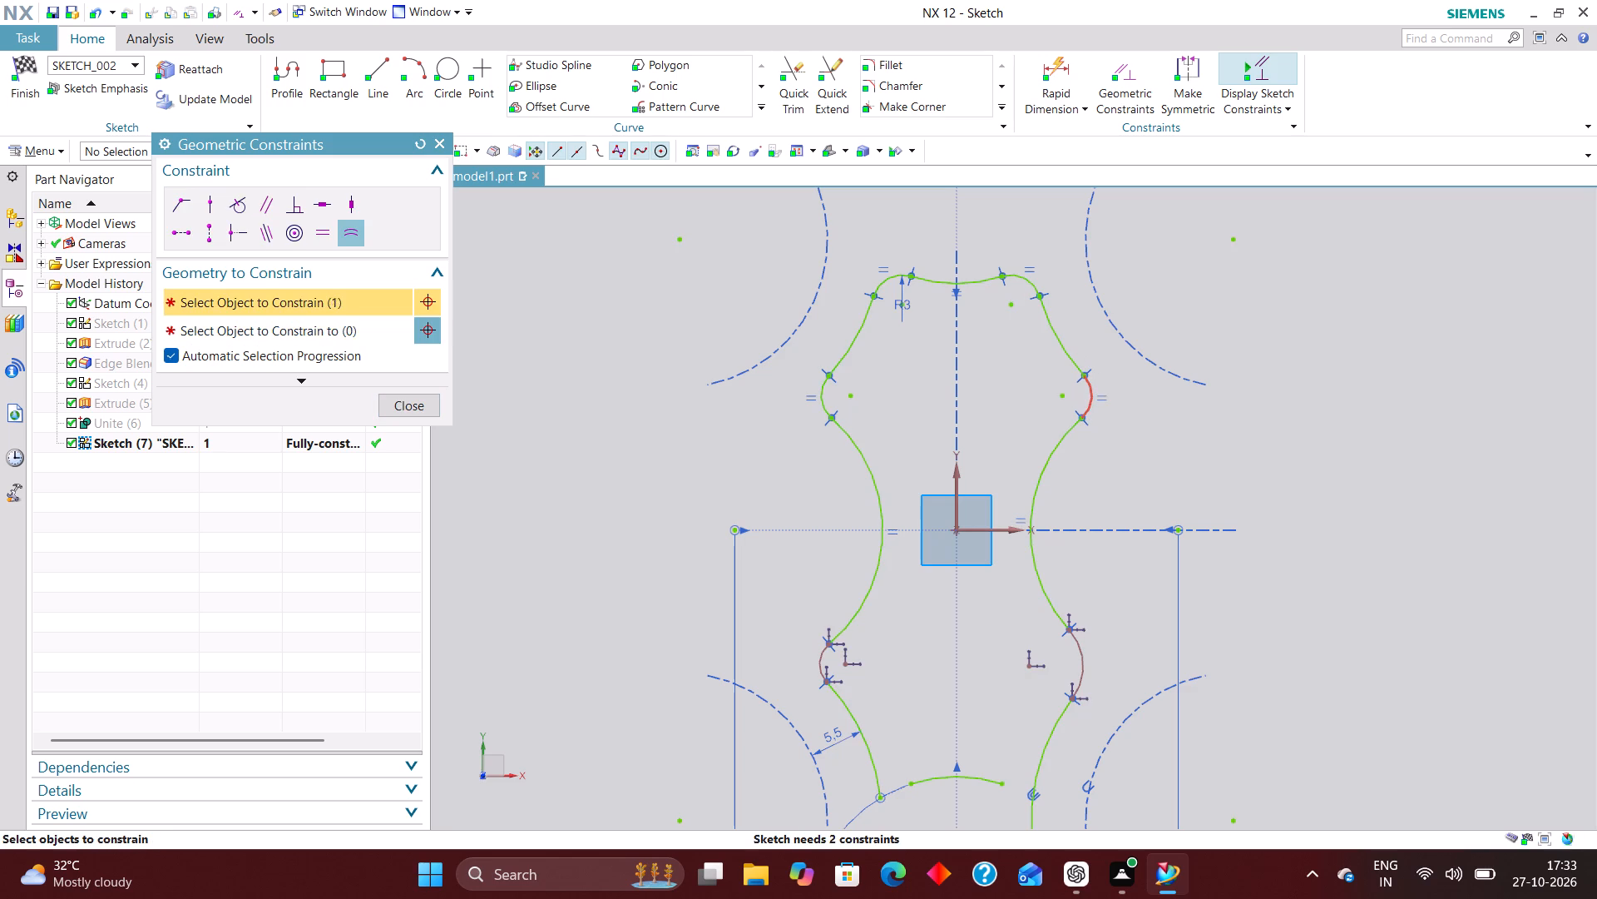
left_click(820, 662)
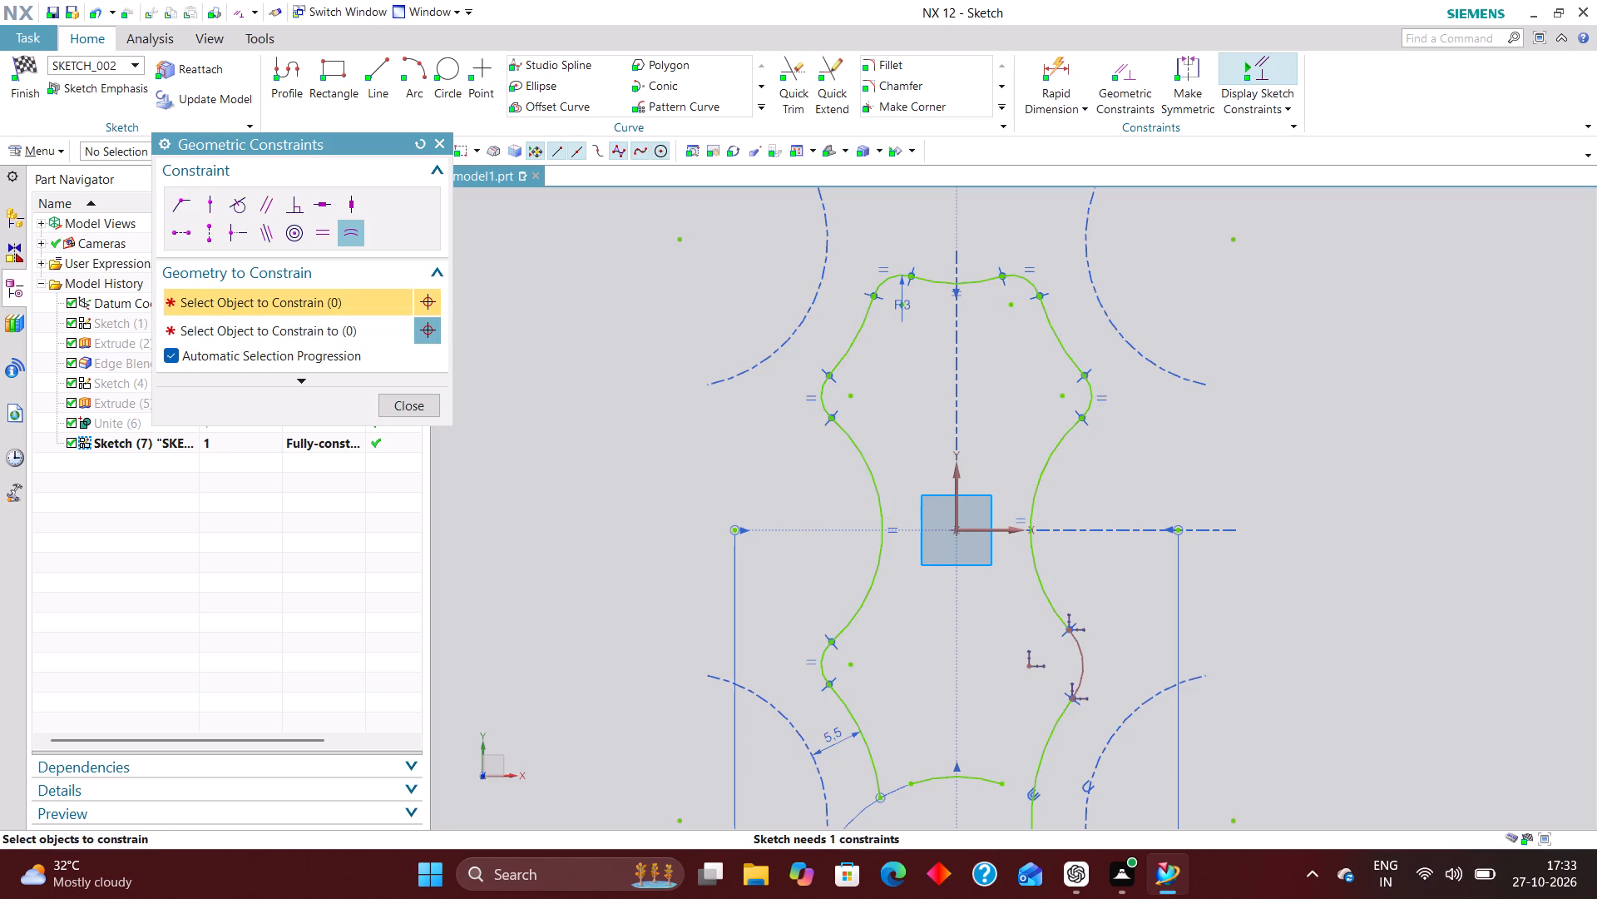
left_click(821, 659)
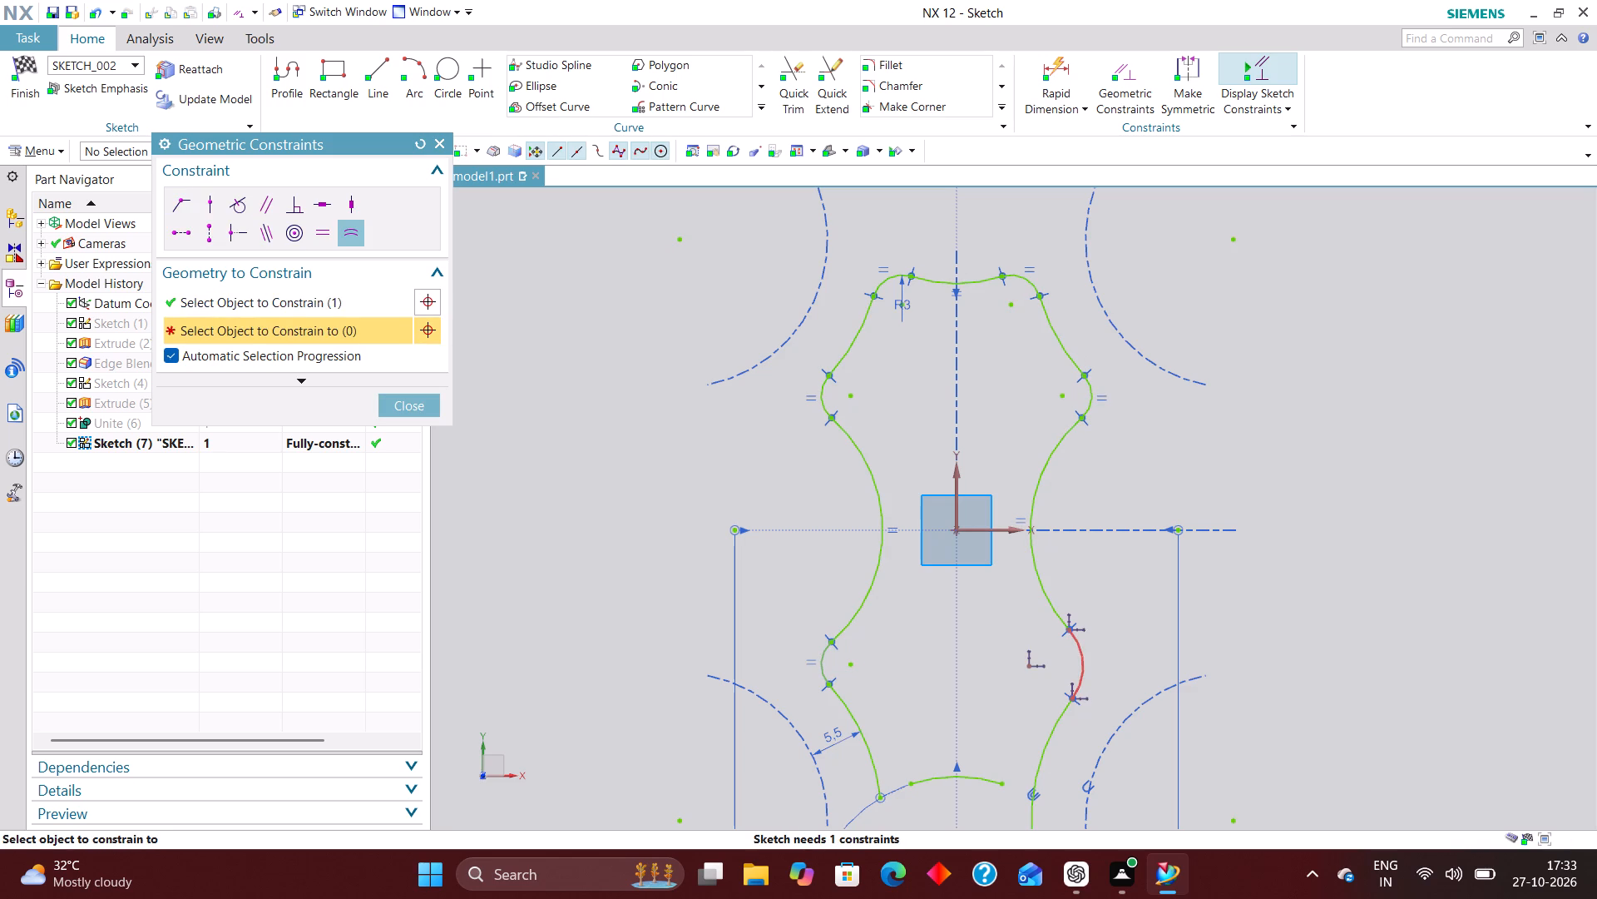
left_click(1083, 657)
left_click(413, 405)
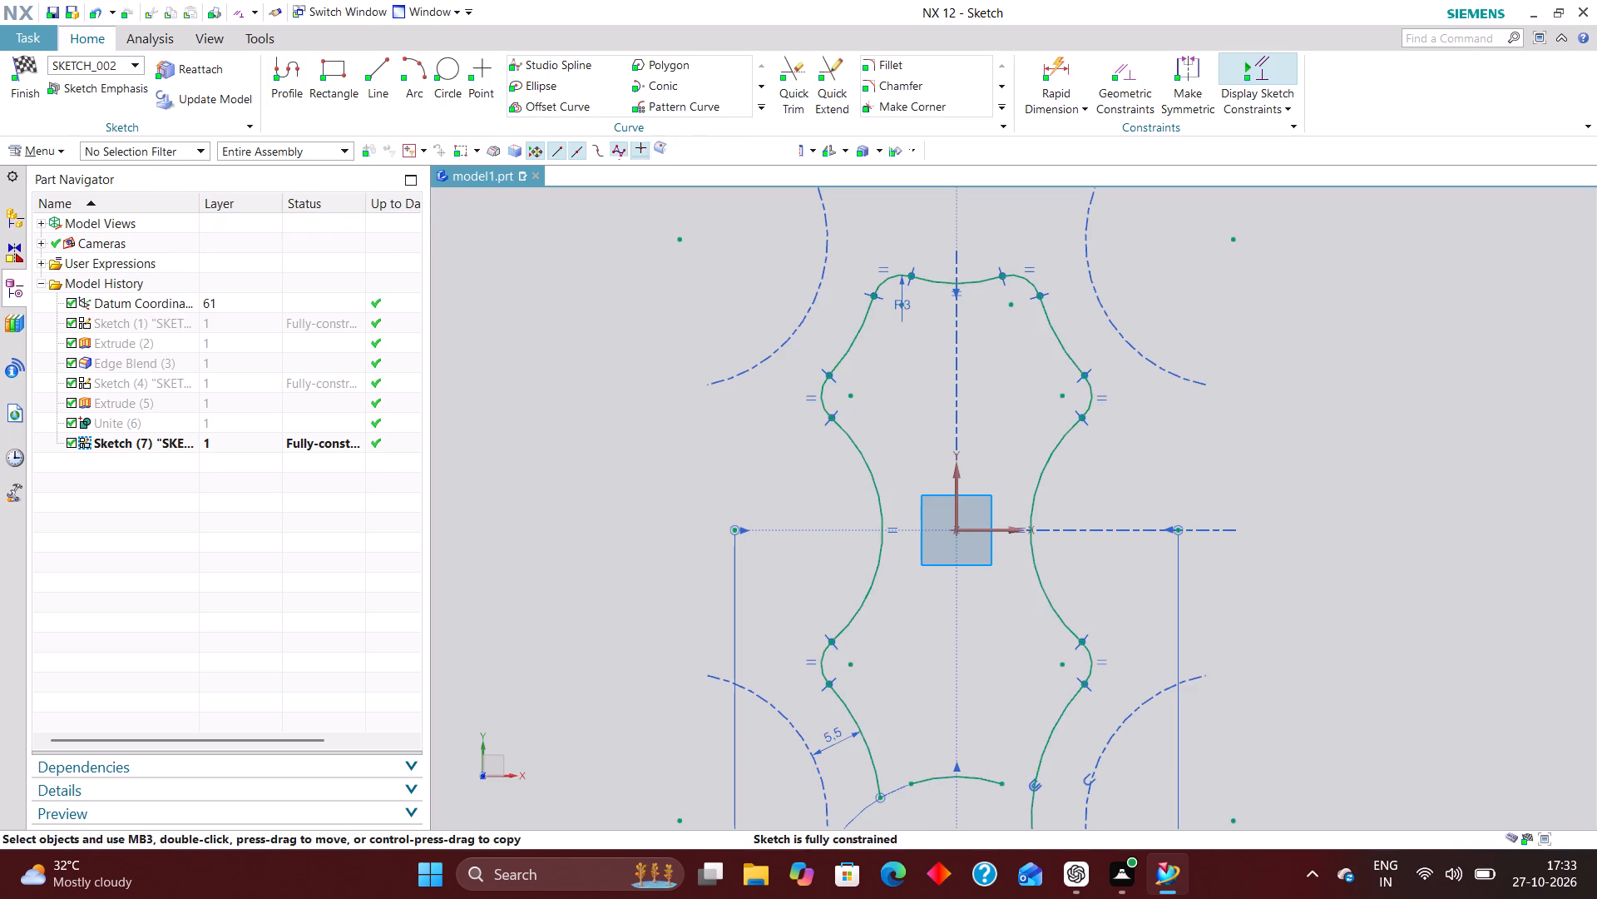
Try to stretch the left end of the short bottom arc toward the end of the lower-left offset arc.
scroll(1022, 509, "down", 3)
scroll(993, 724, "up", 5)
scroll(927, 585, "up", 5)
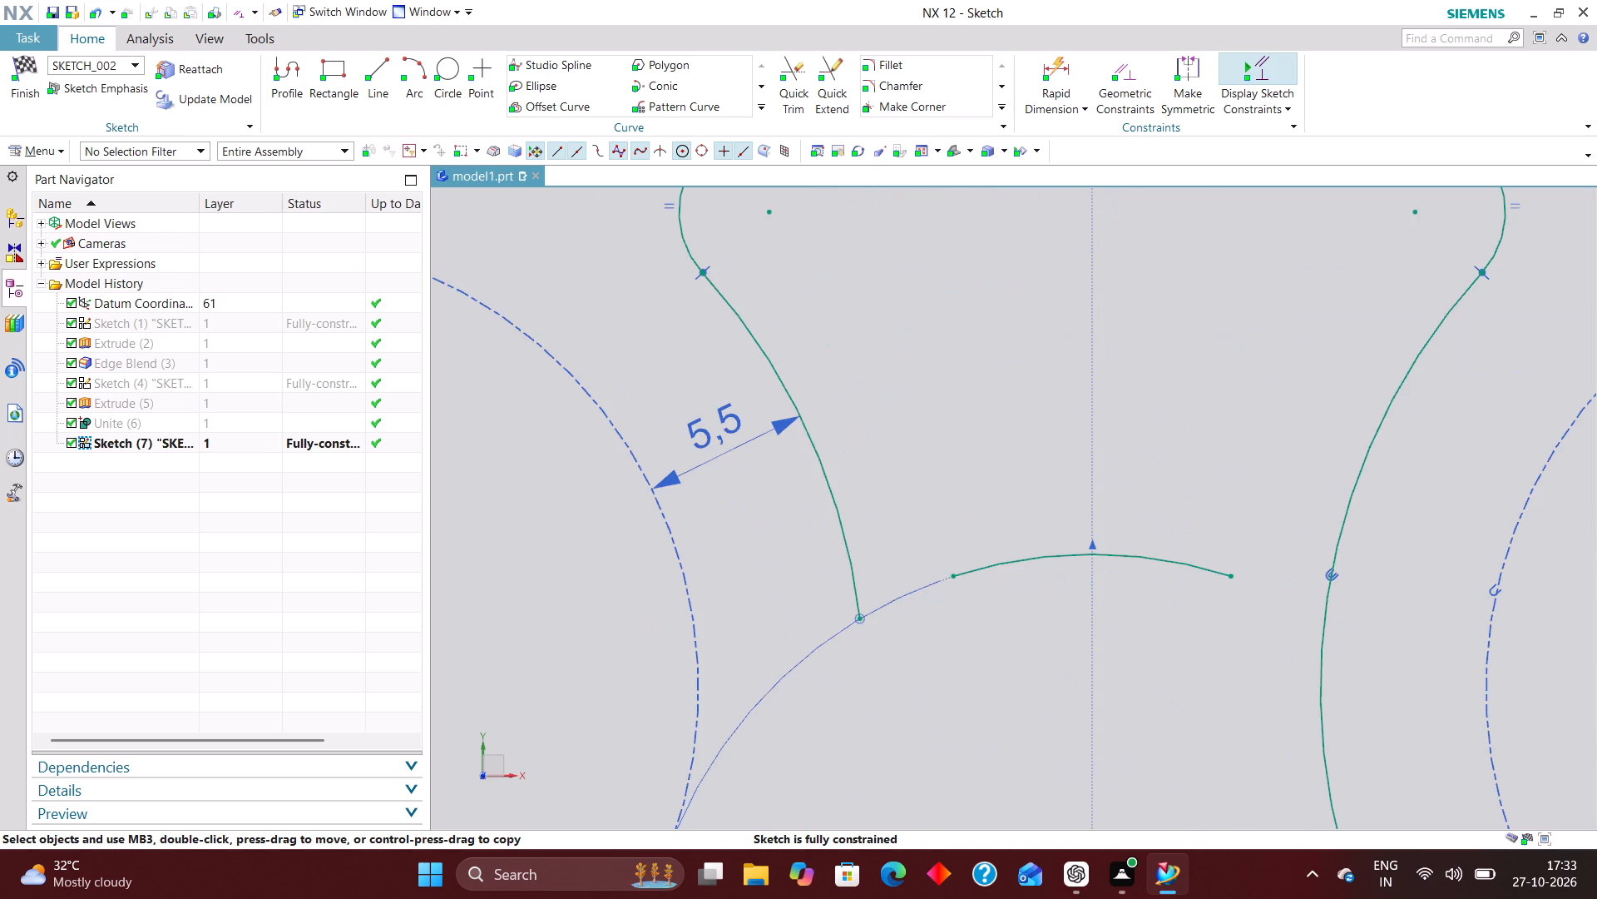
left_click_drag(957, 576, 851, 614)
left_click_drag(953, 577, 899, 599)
Delete the symmetric constraint on the short bottom arc at the vertical centerline.
scroll(1016, 624, "down", 7)
scroll(1036, 614, "up", 4)
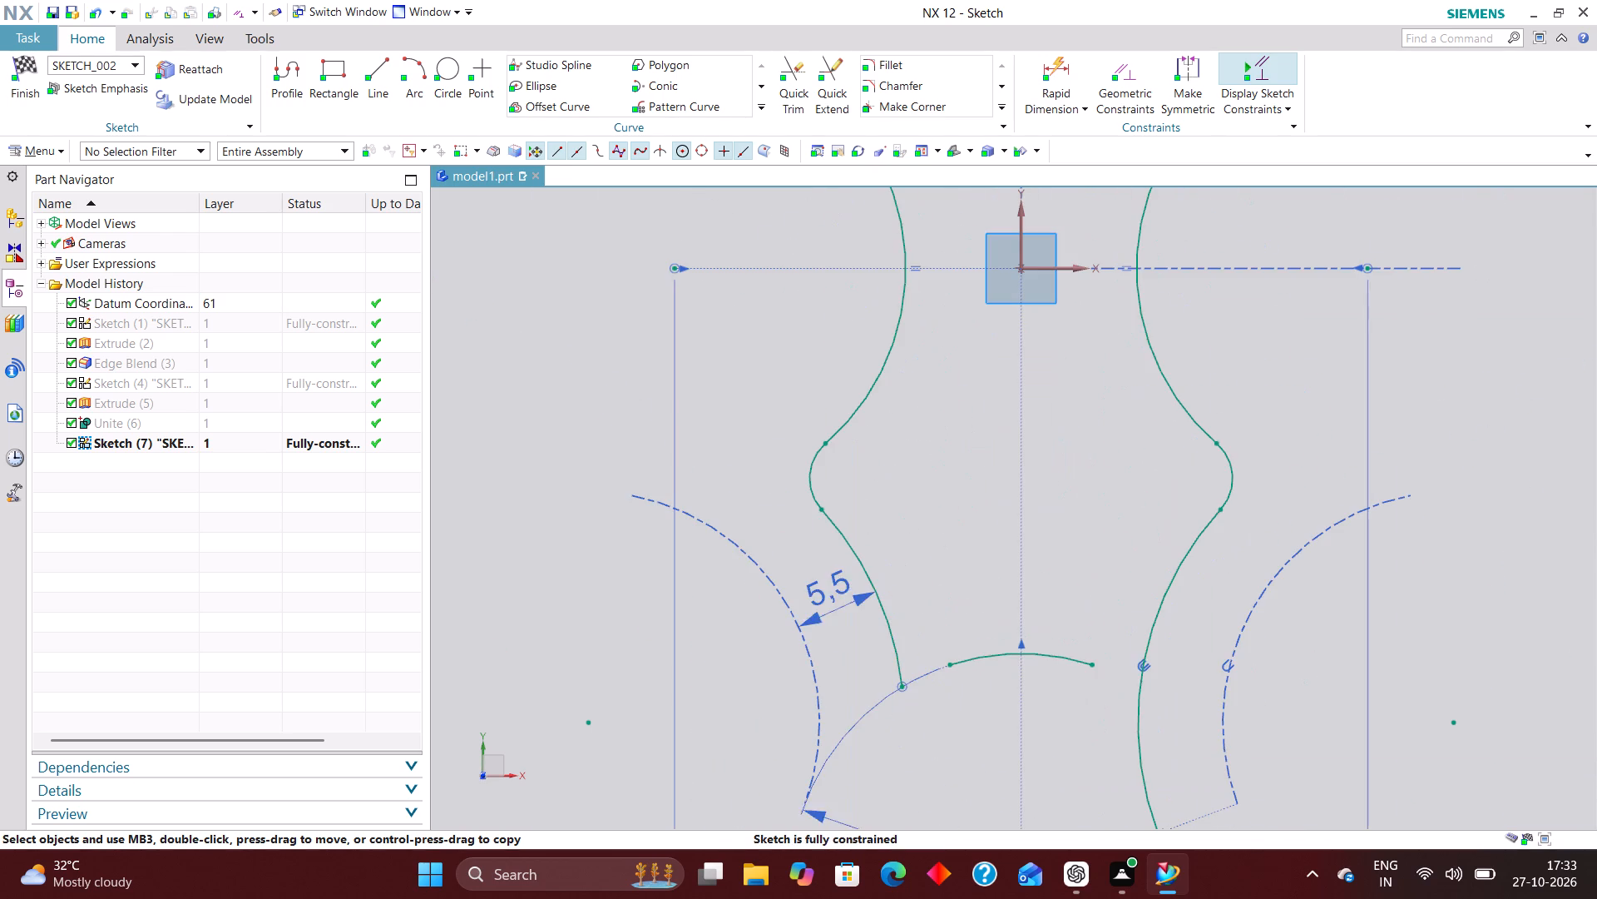
scroll(1046, 659, "down", 4)
scroll(1053, 638, "up", 4)
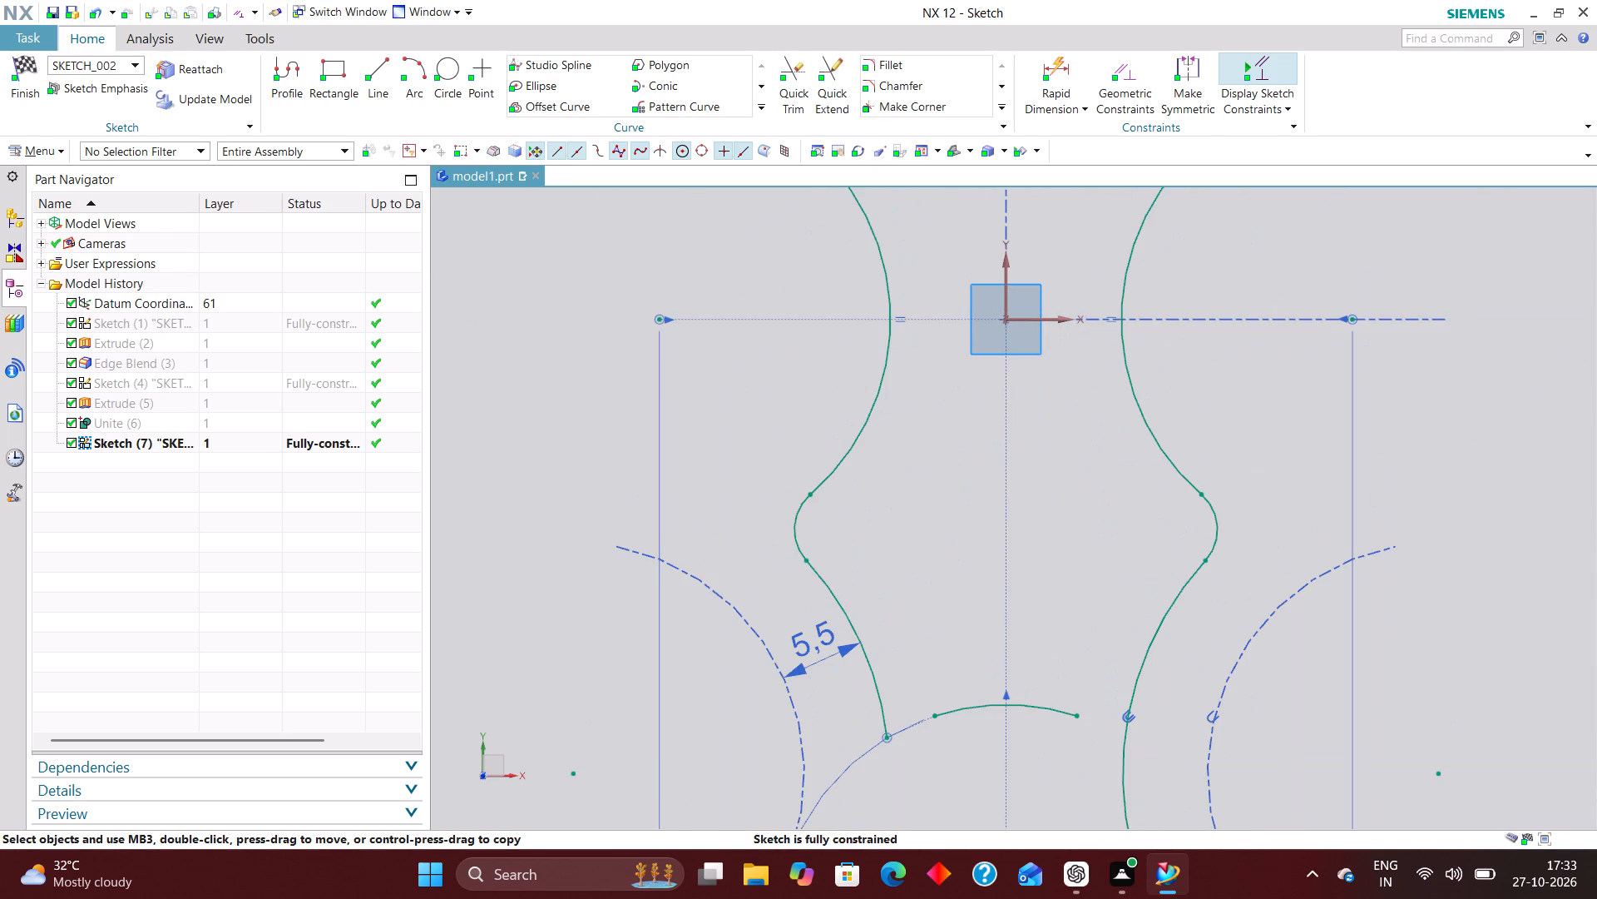
right_click_drag(1016, 694, 1016, 694)
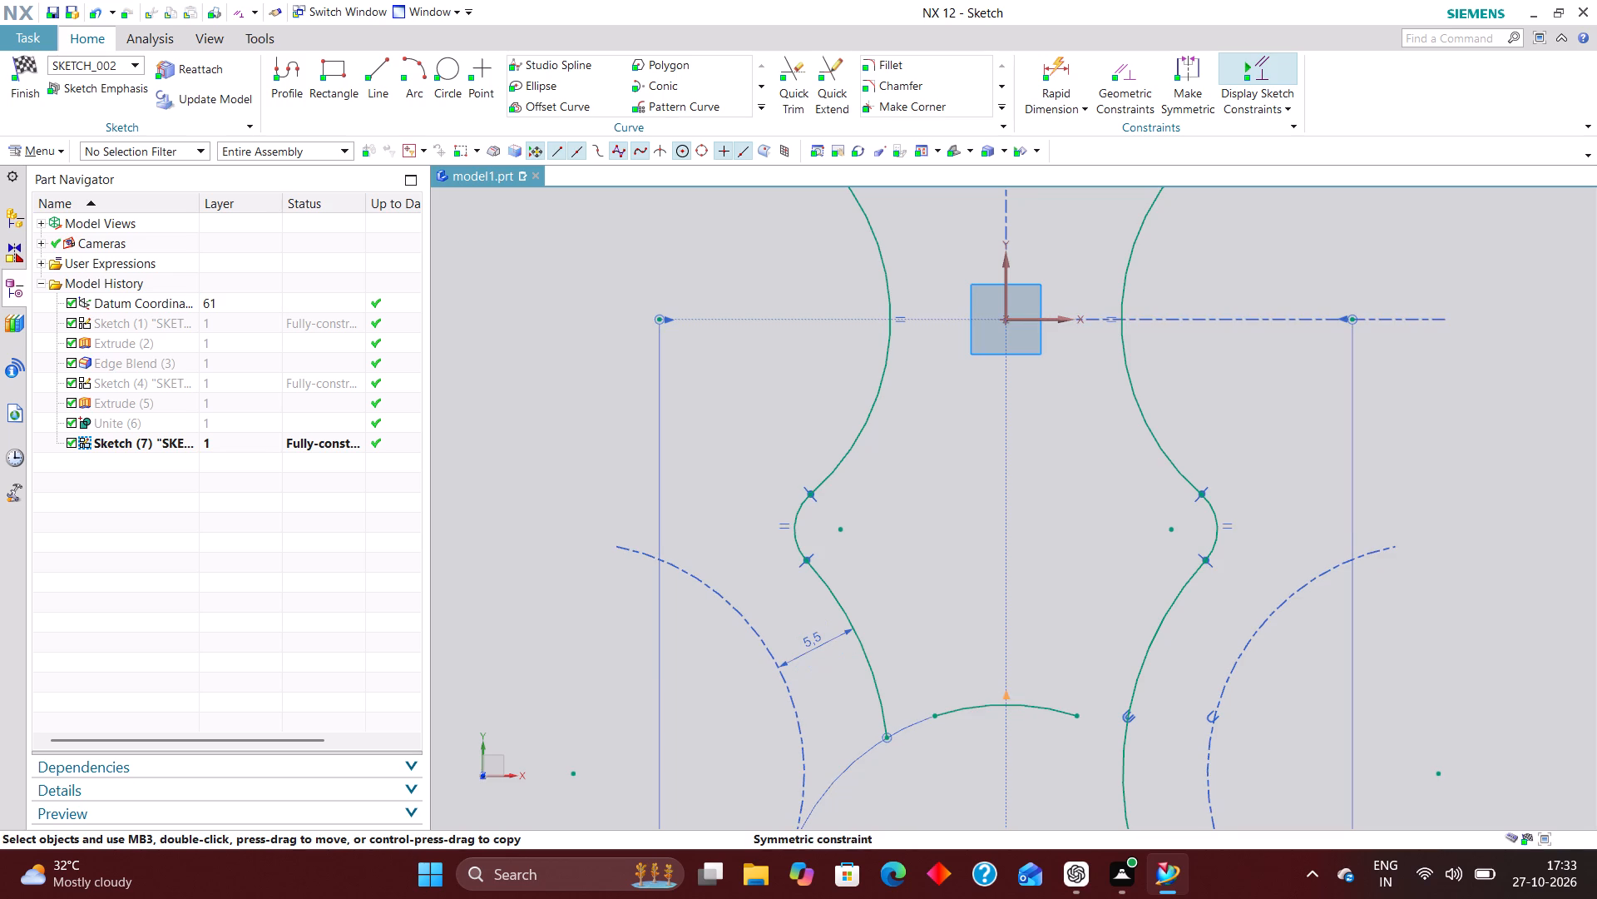
right_click_drag(1016, 694, 956, 690)
Stretch both ends of the bottom arc outward and down so it crosses the lower-left and lower-right offset arcs.
left_click_drag(937, 716, 933, 718)
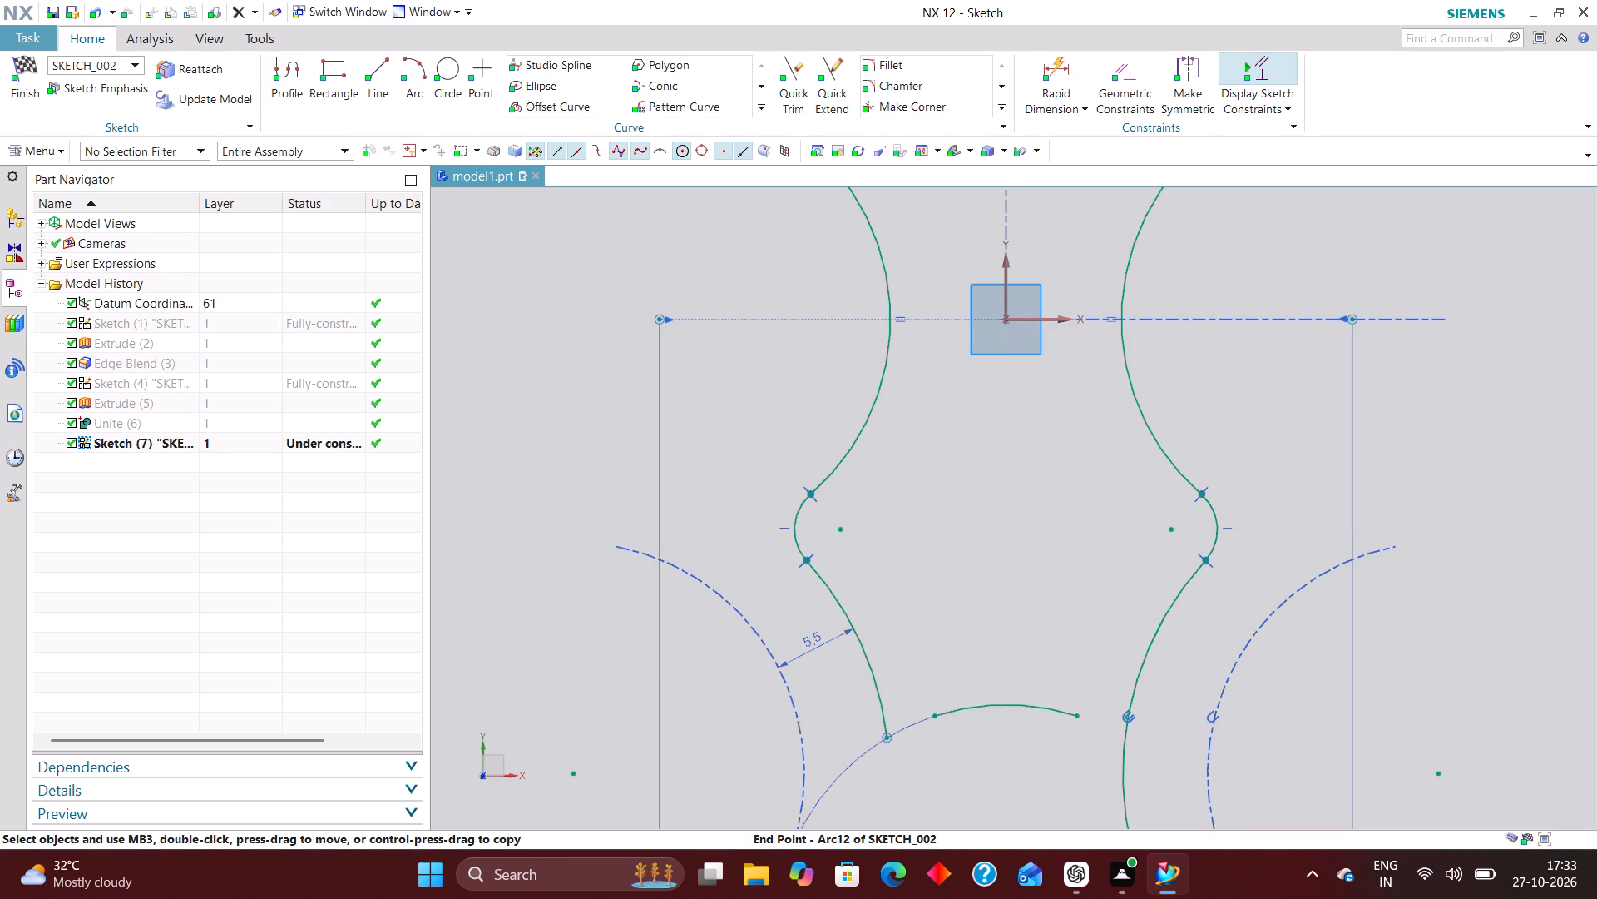
left_click_drag(933, 718, 855, 778)
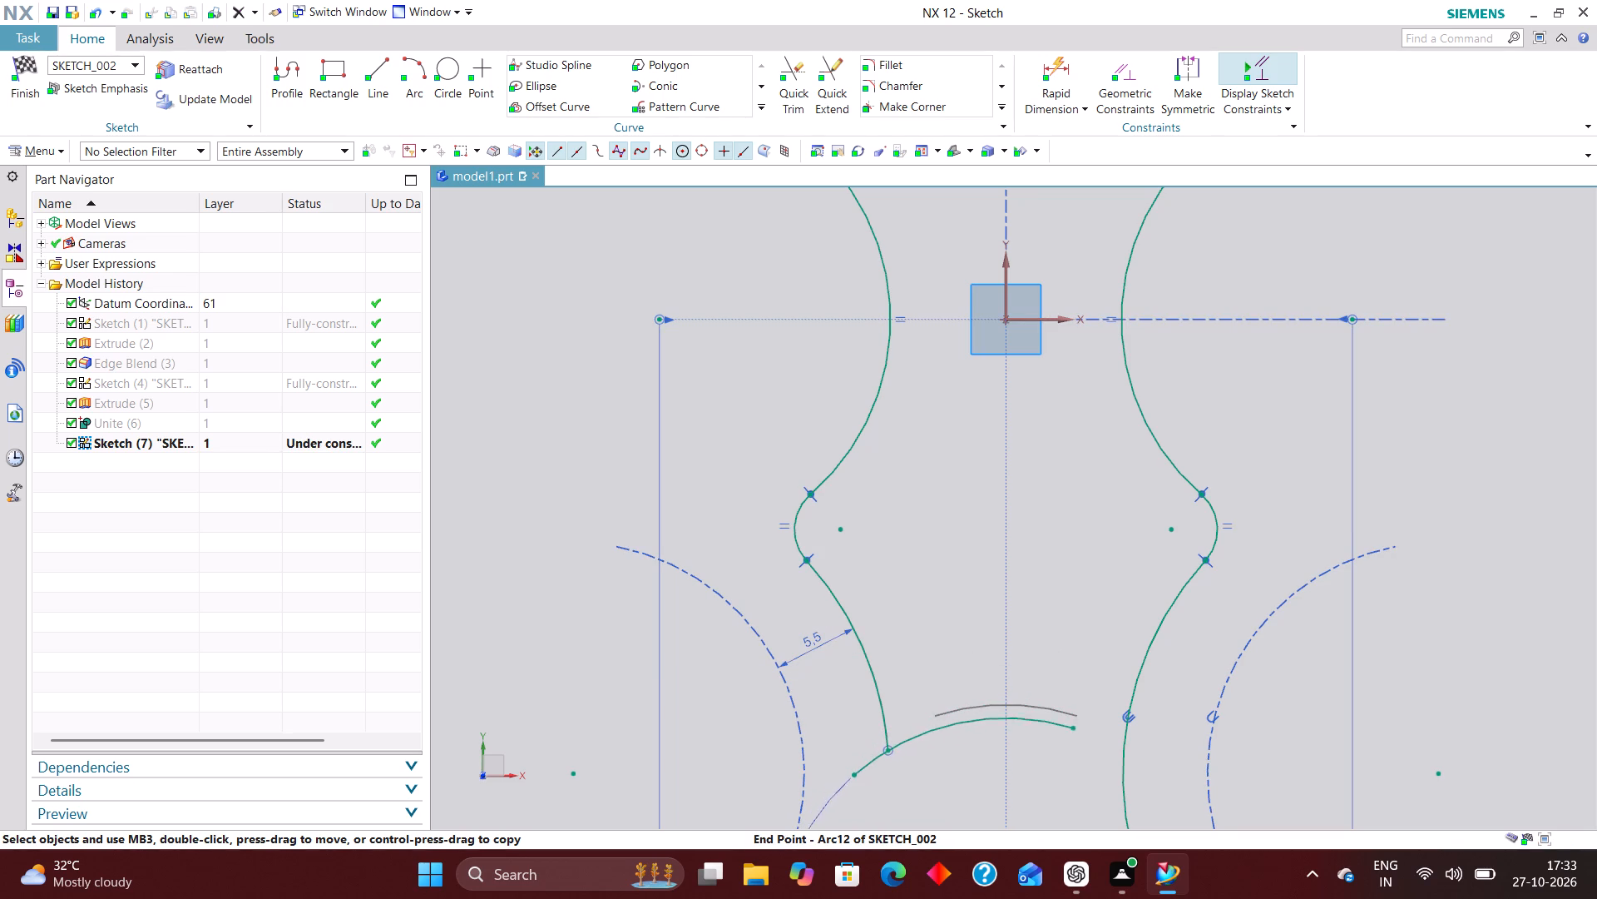
left_click_drag(855, 778, 928, 712)
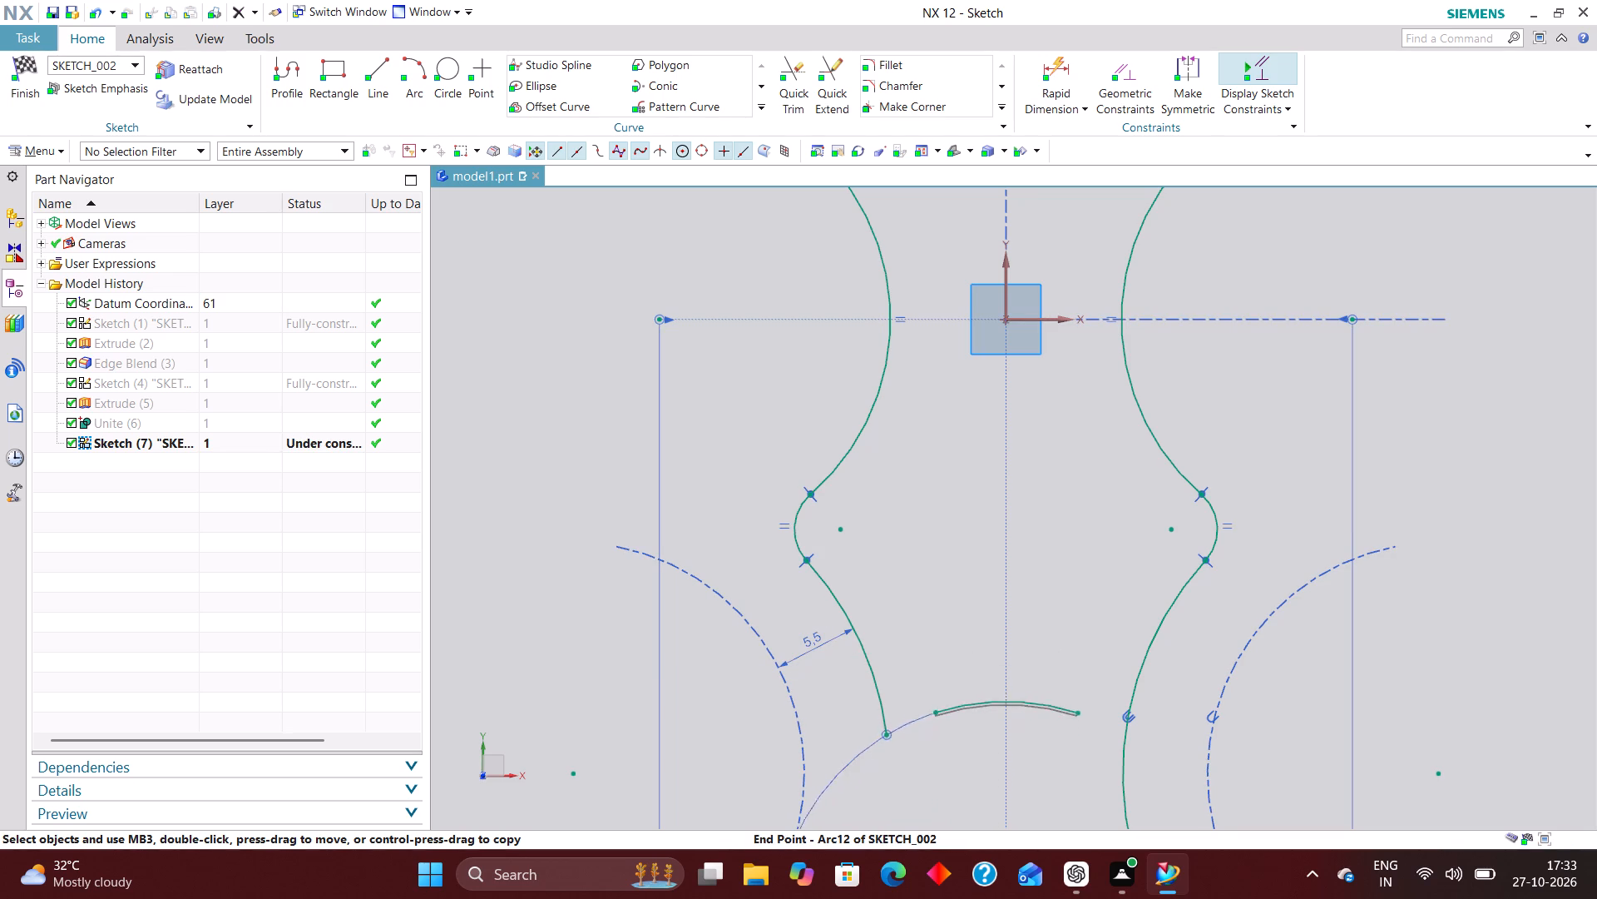
left_click_drag(928, 712, 858, 757)
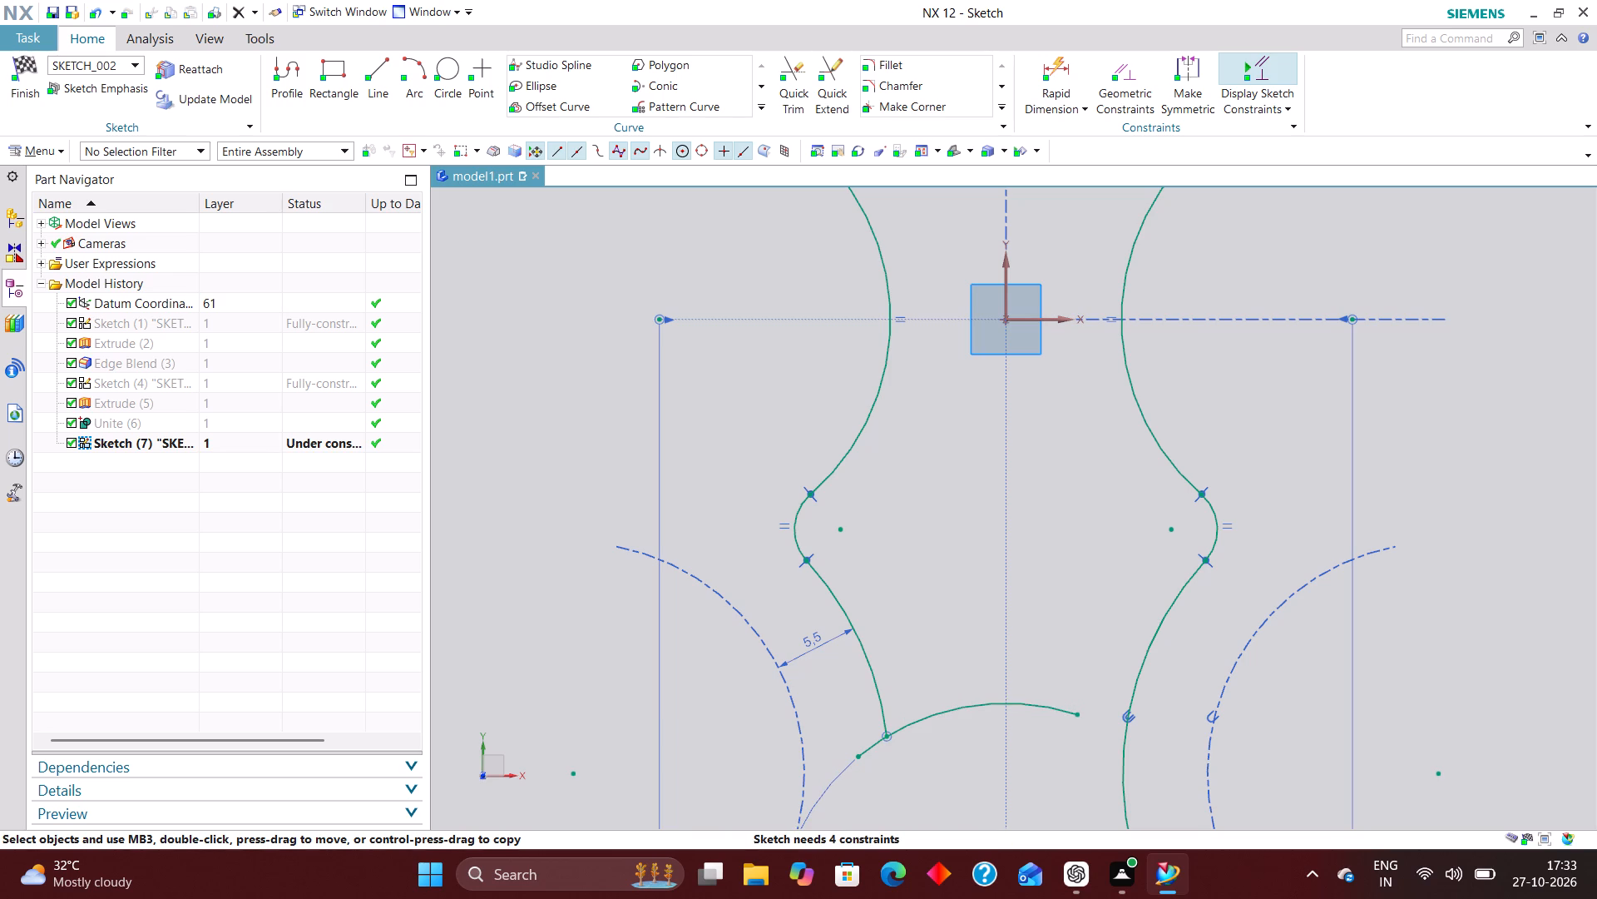
left_click_drag(1076, 716, 1180, 789)
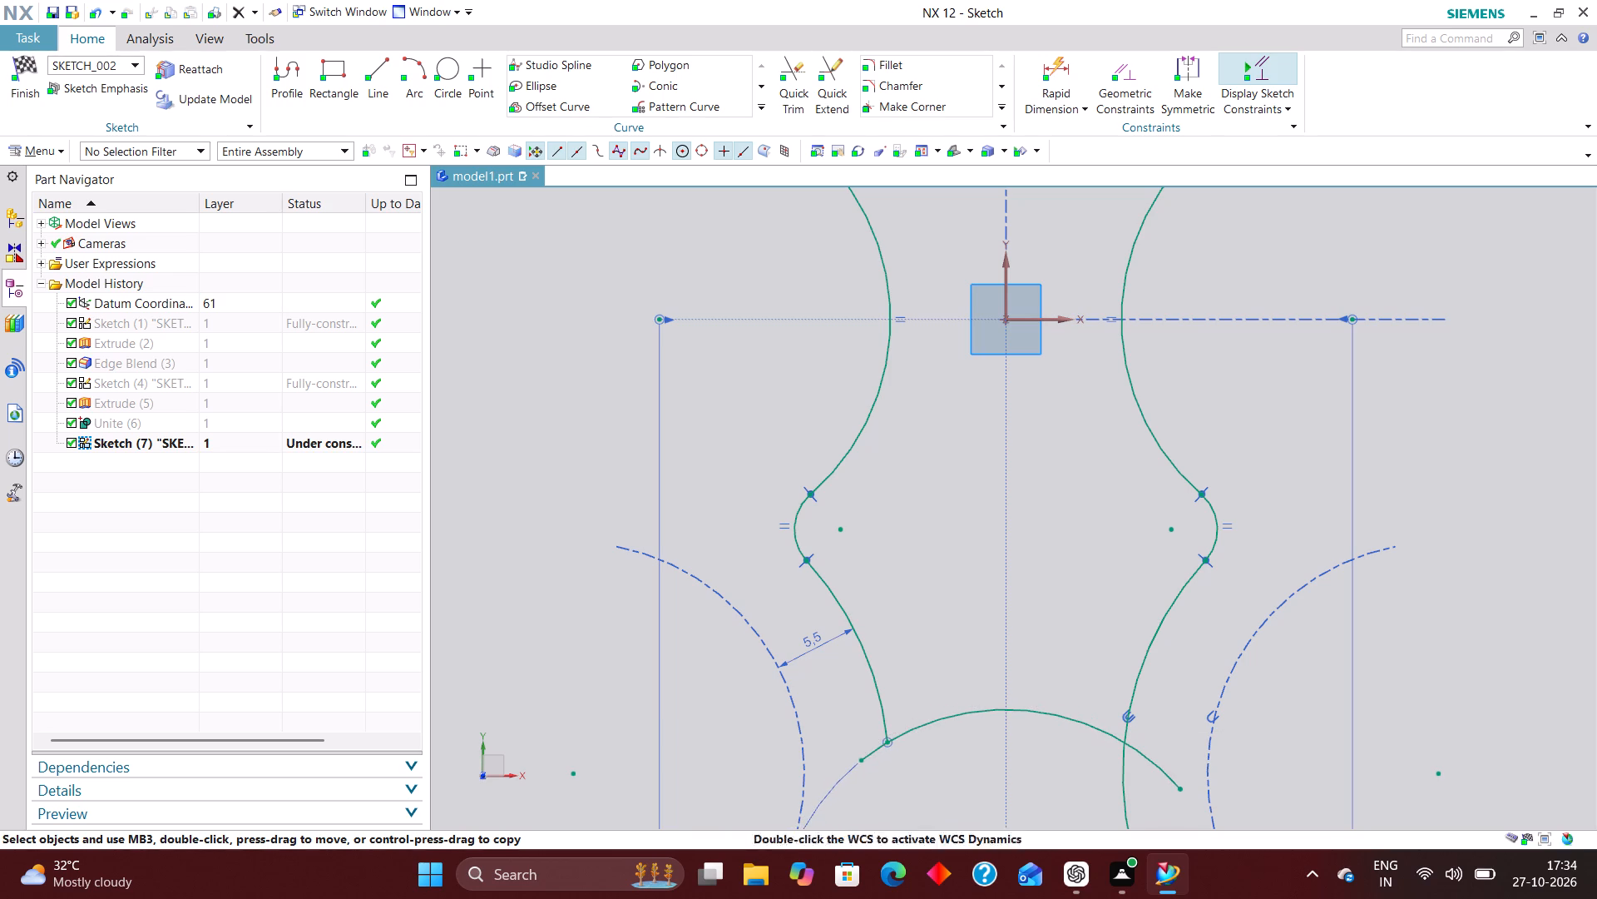
Dimension the vertical distance from the horizontal axis to the bottom arc's center point as 40 mm.
scroll(1031, 639, "down", 2)
scroll(1046, 655, "up", 1)
scroll(994, 604, "down", 3)
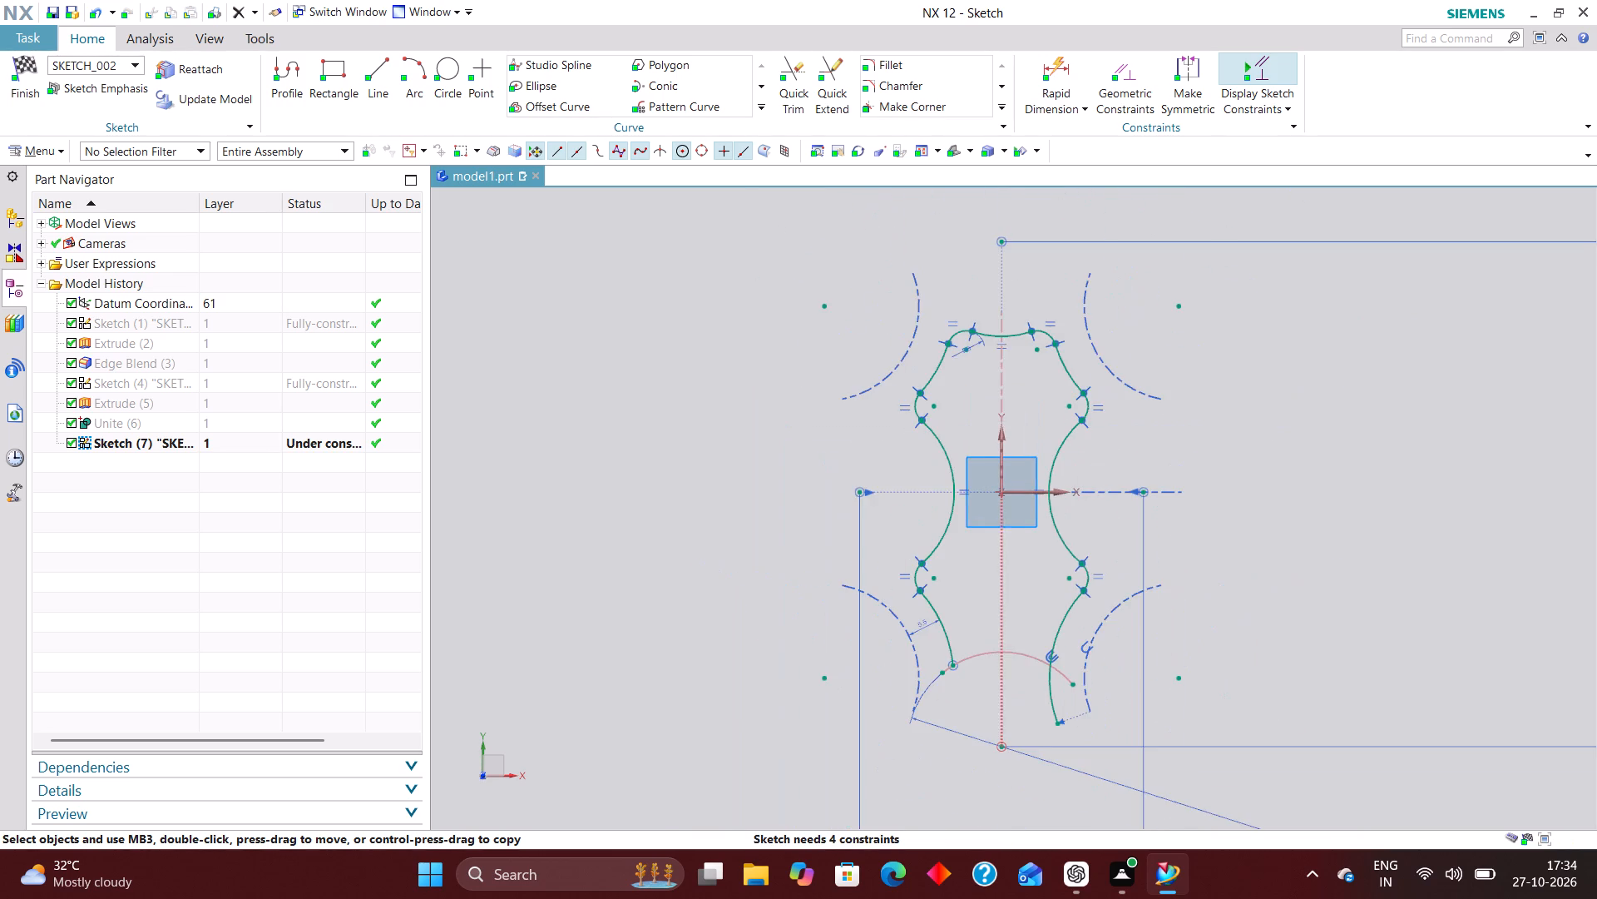
scroll(1021, 682, "up", 1)
scroll(911, 608, "down", 3)
scroll(943, 618, "up", 1)
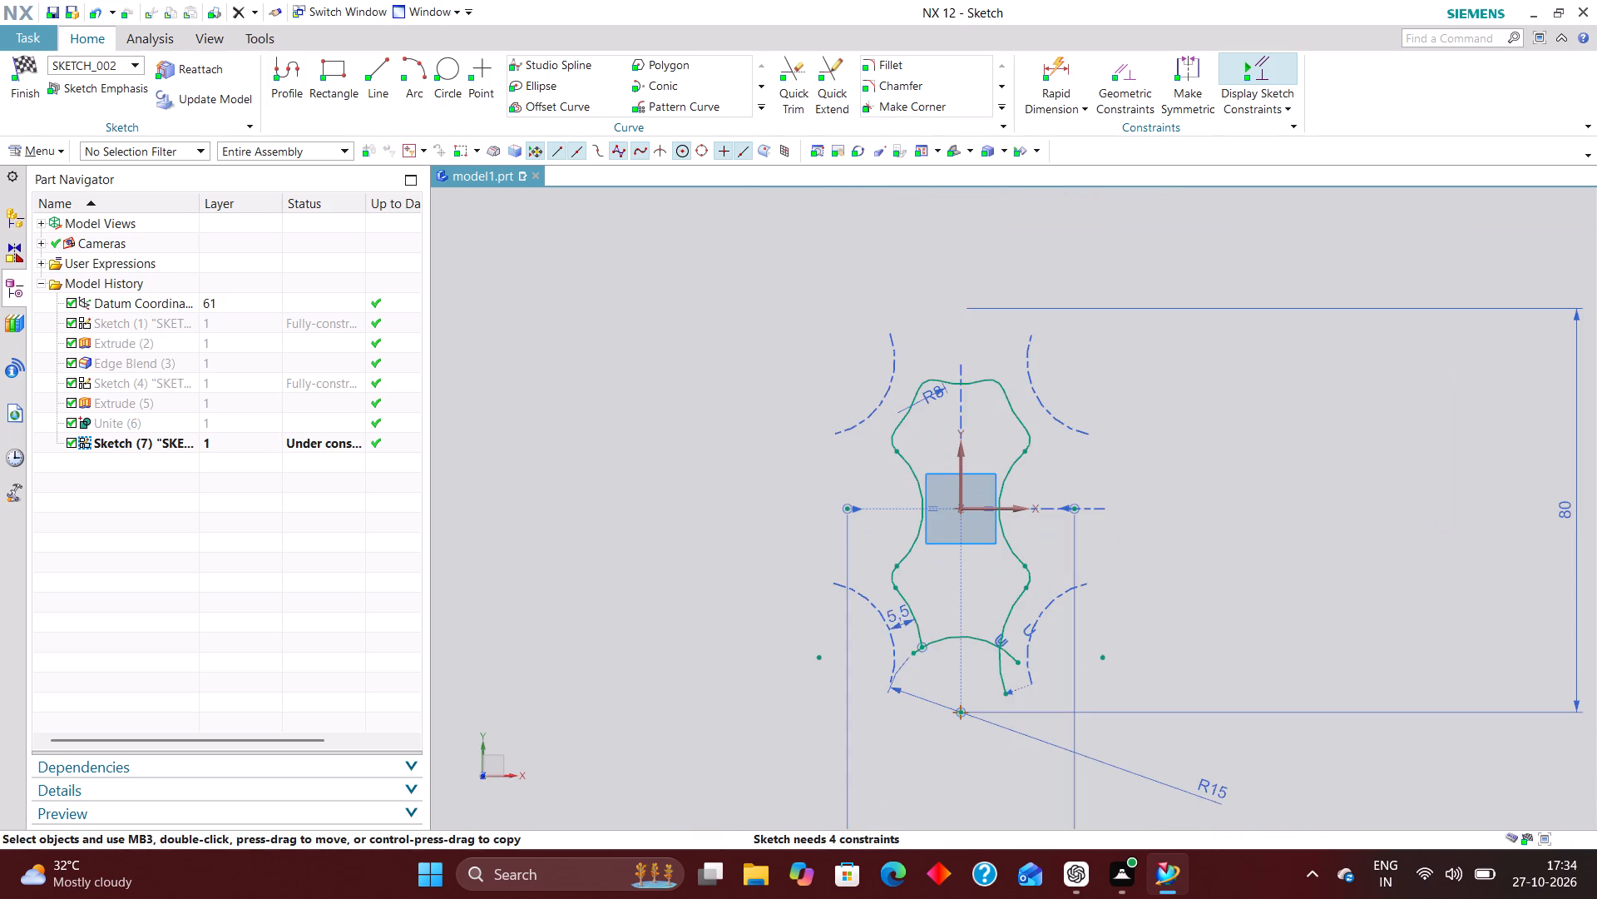
left_click(1060, 76)
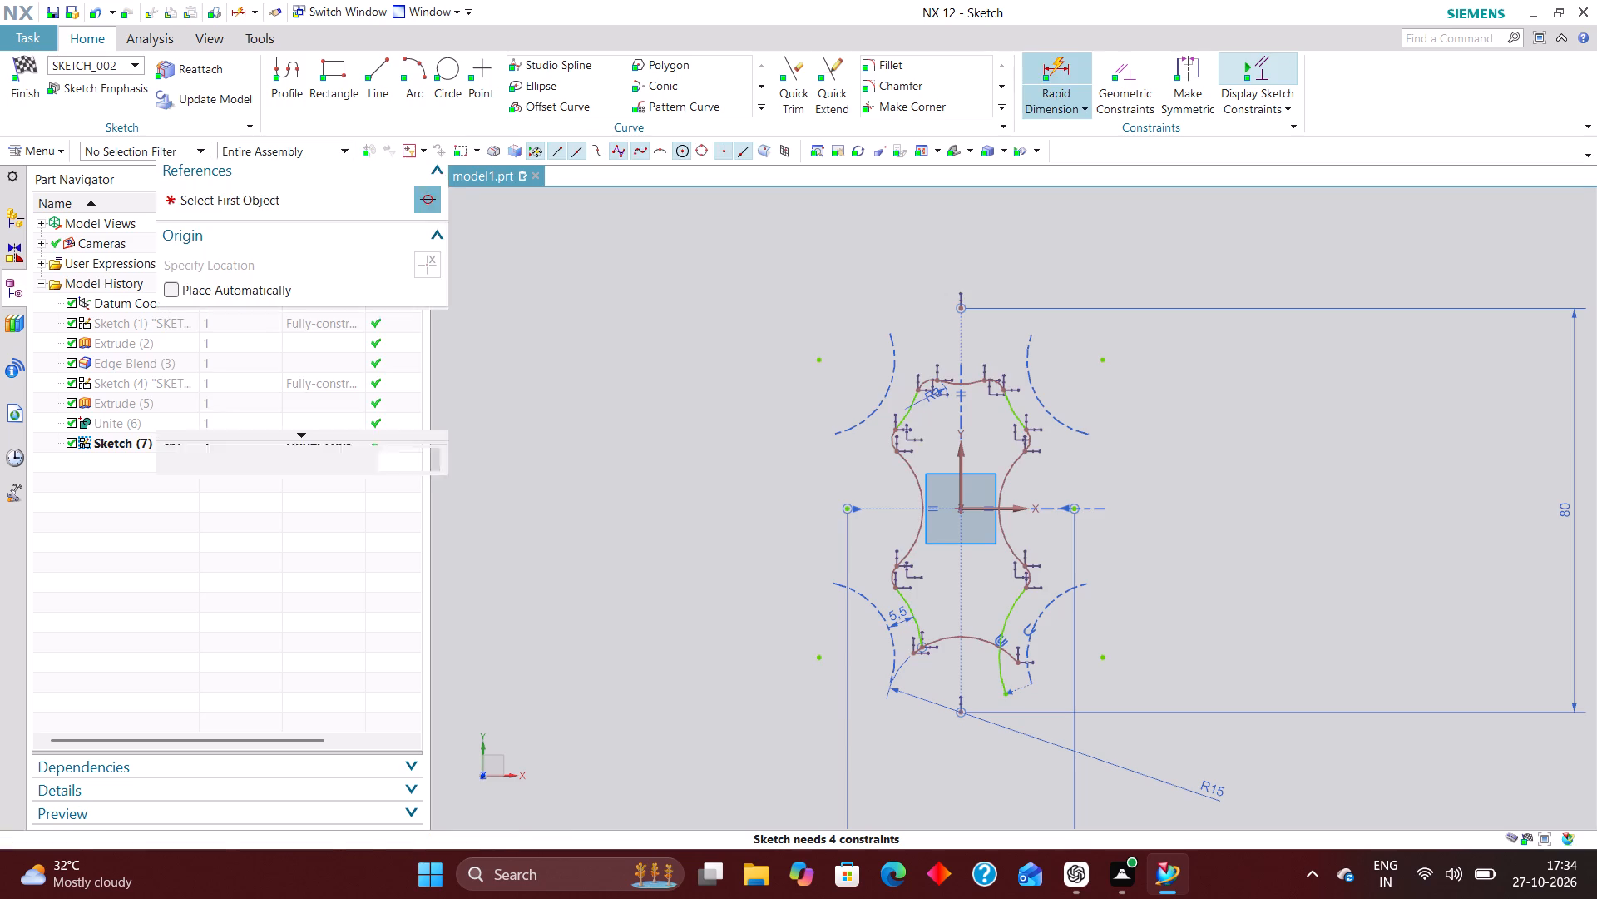
left_click(402, 345)
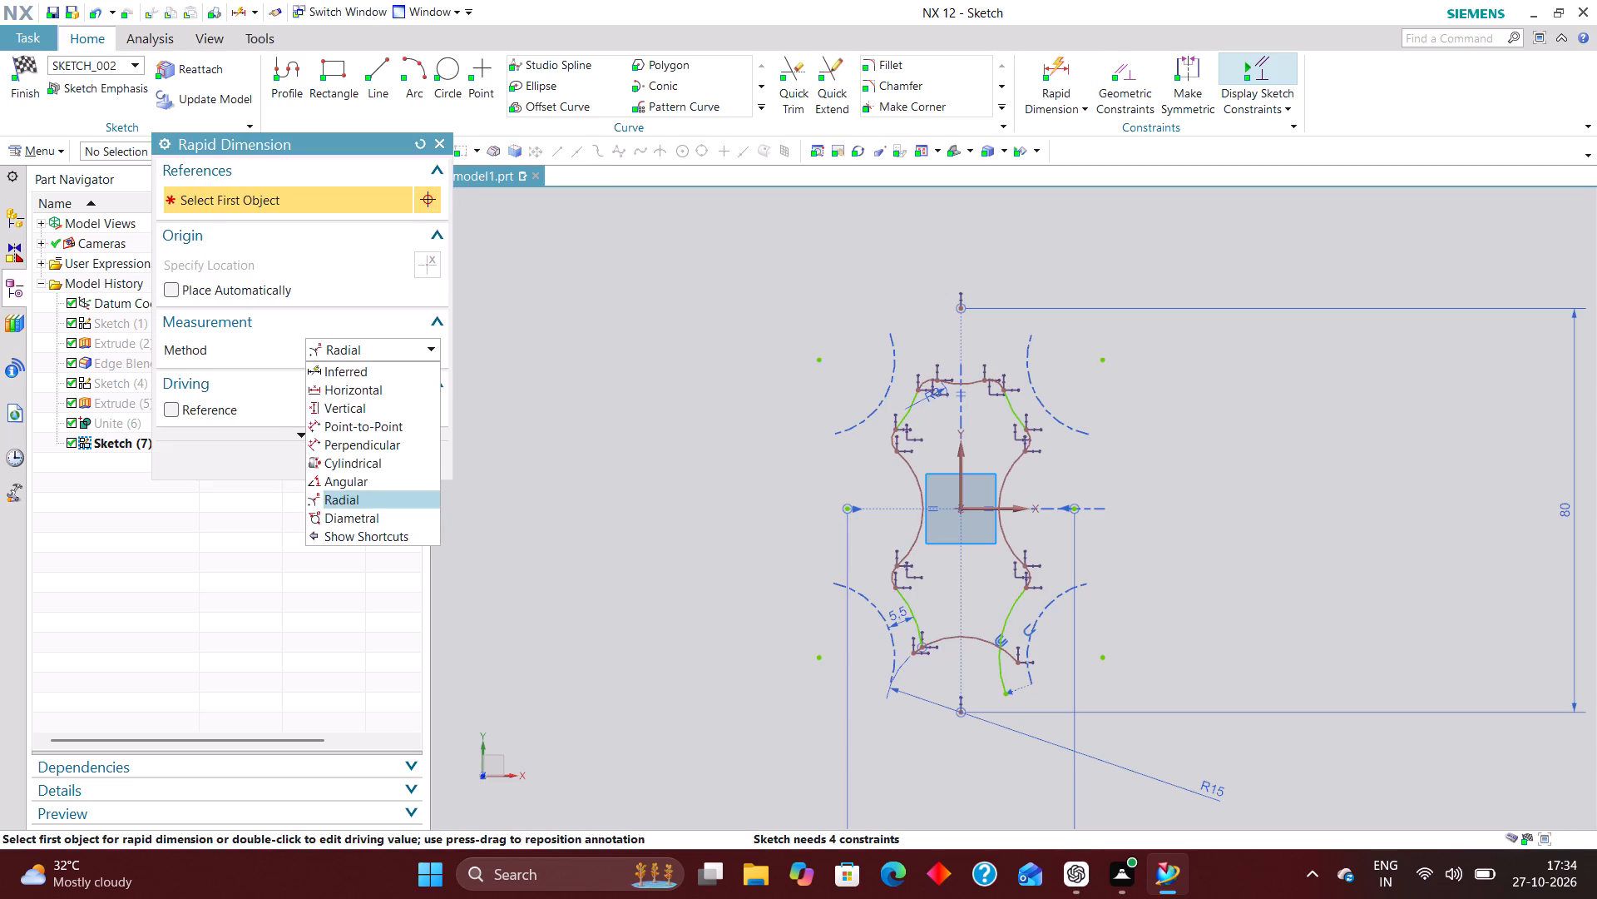
left_click(378, 370)
left_click(984, 507)
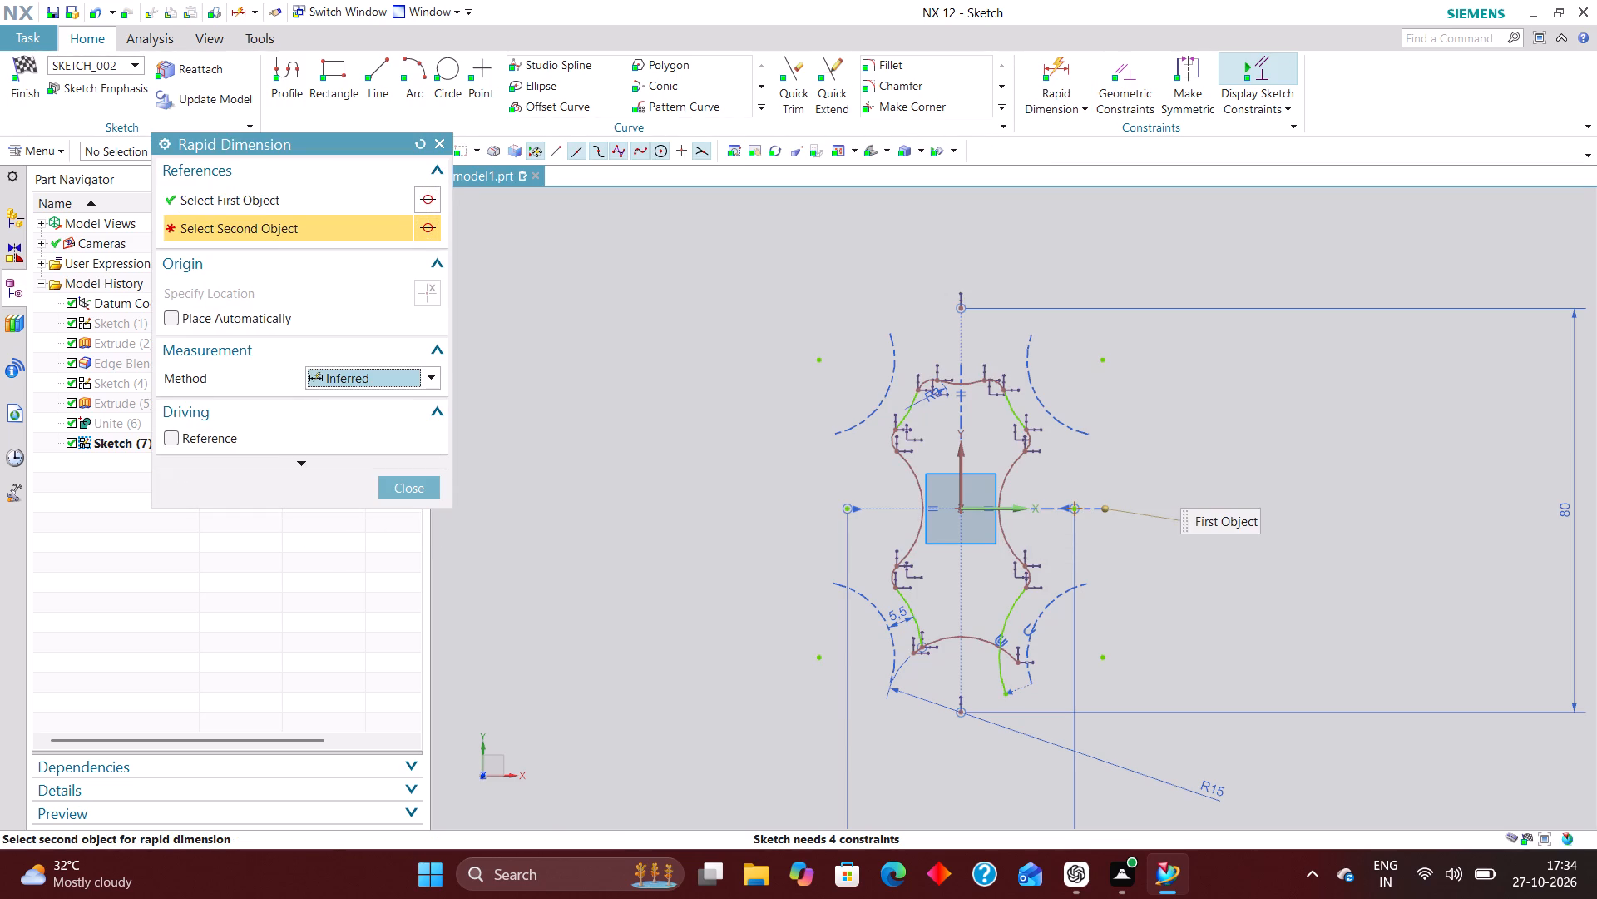
left_click(962, 707)
left_click(1345, 618)
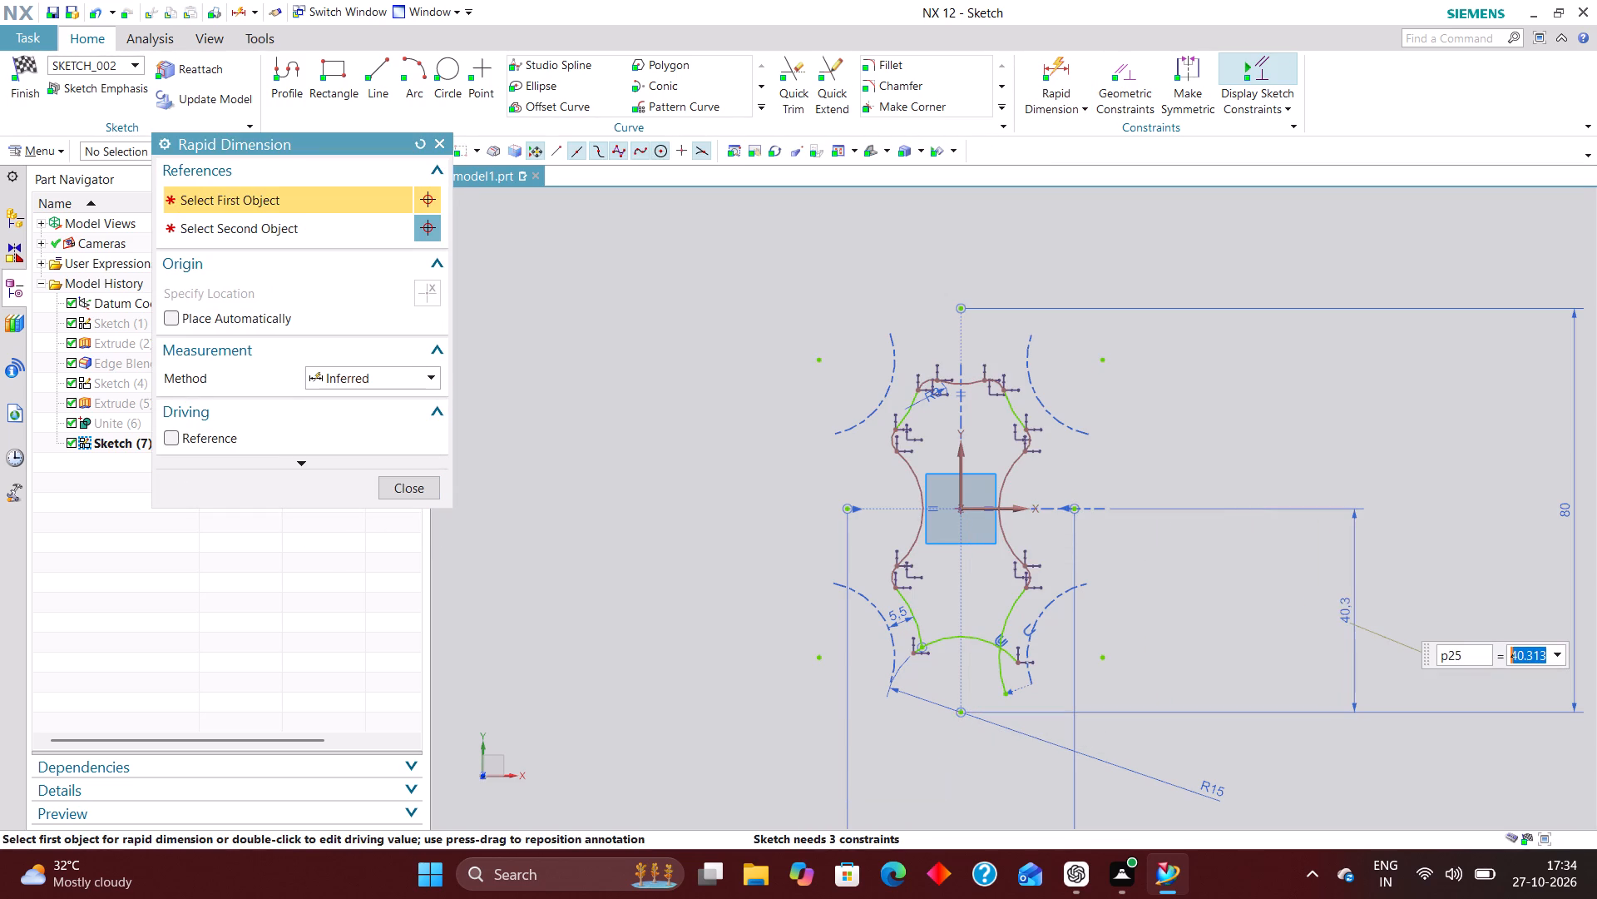
type("40")
key("Return")
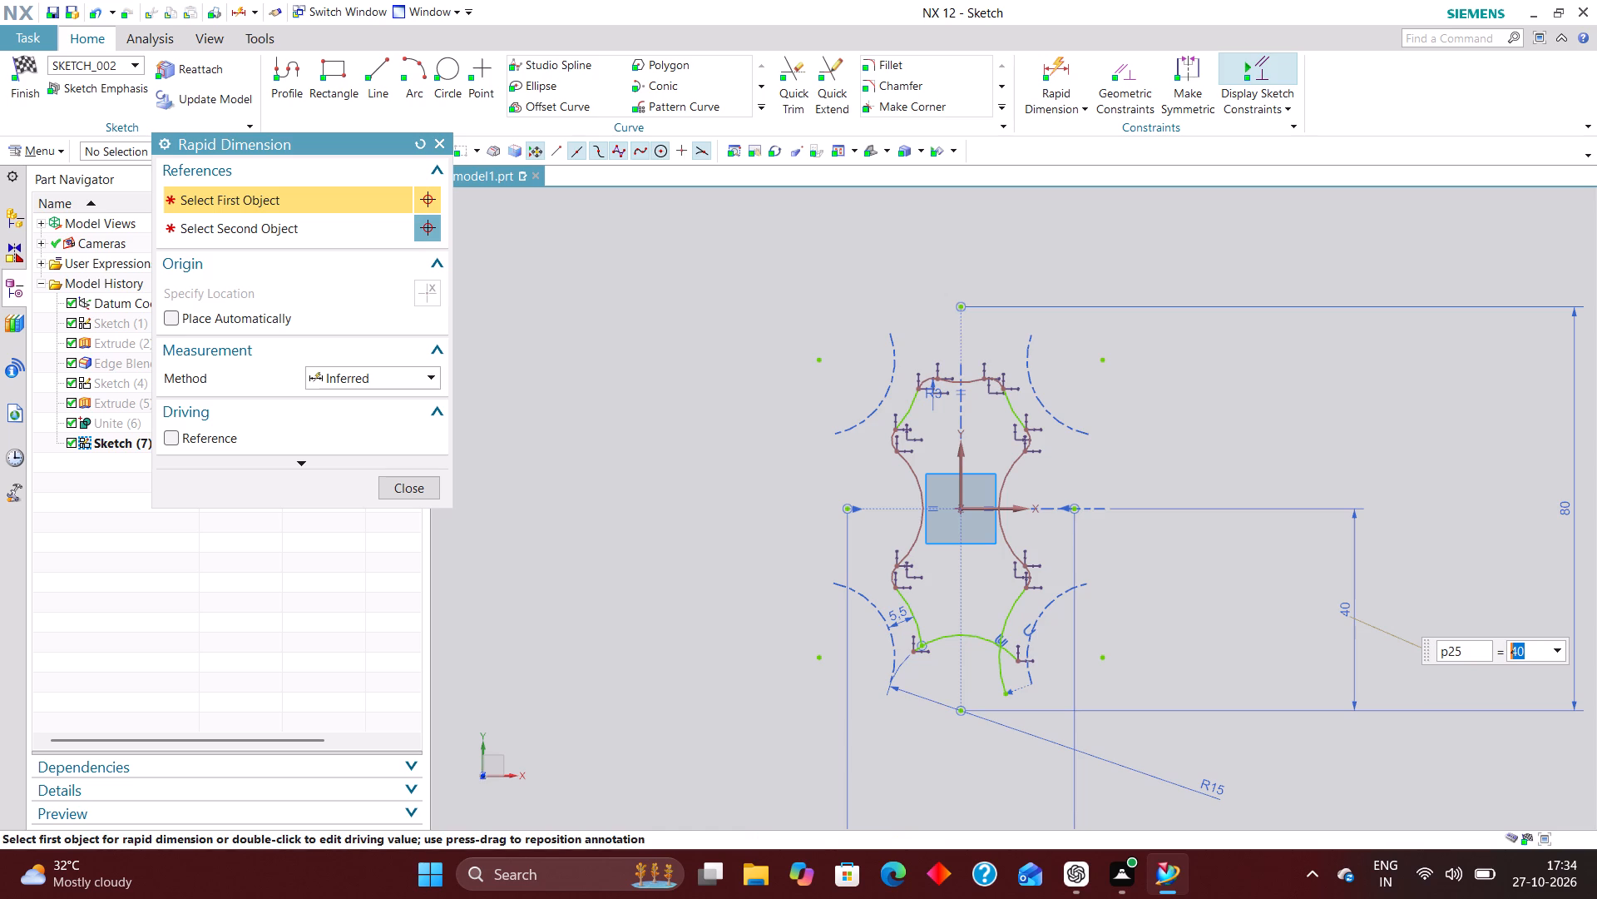
left_click(406, 484)
Trim both overhanging ends of the bottom arc and the tail of the lower-right offset arc below their intersection.
scroll(937, 665, "up", 5)
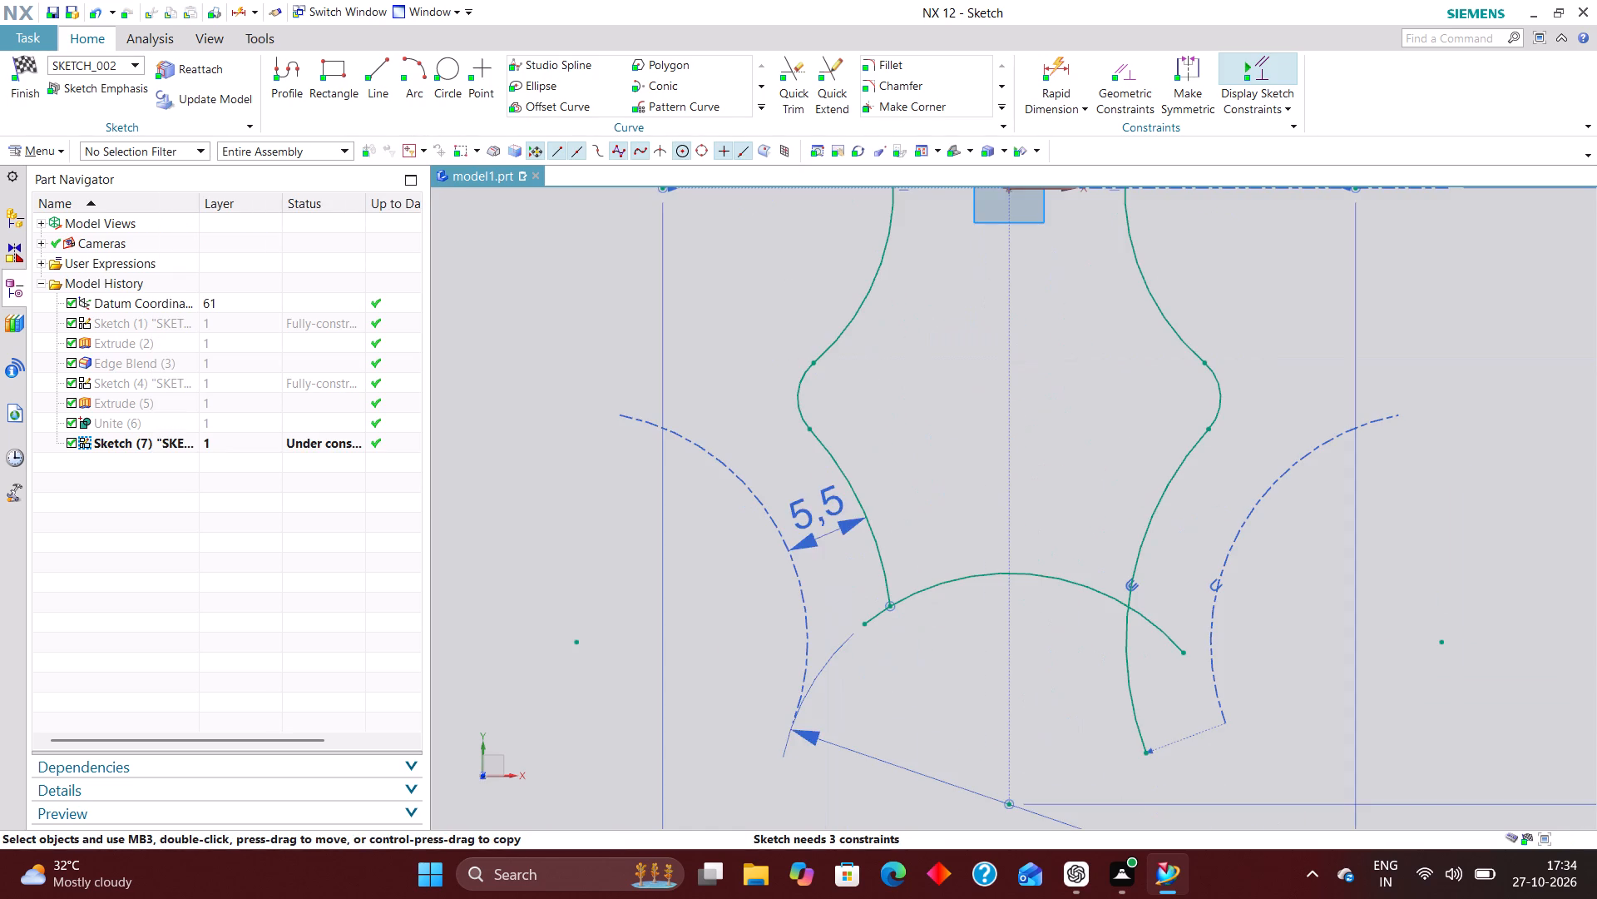
left_click(798, 81)
scroll(848, 650, "up", 2)
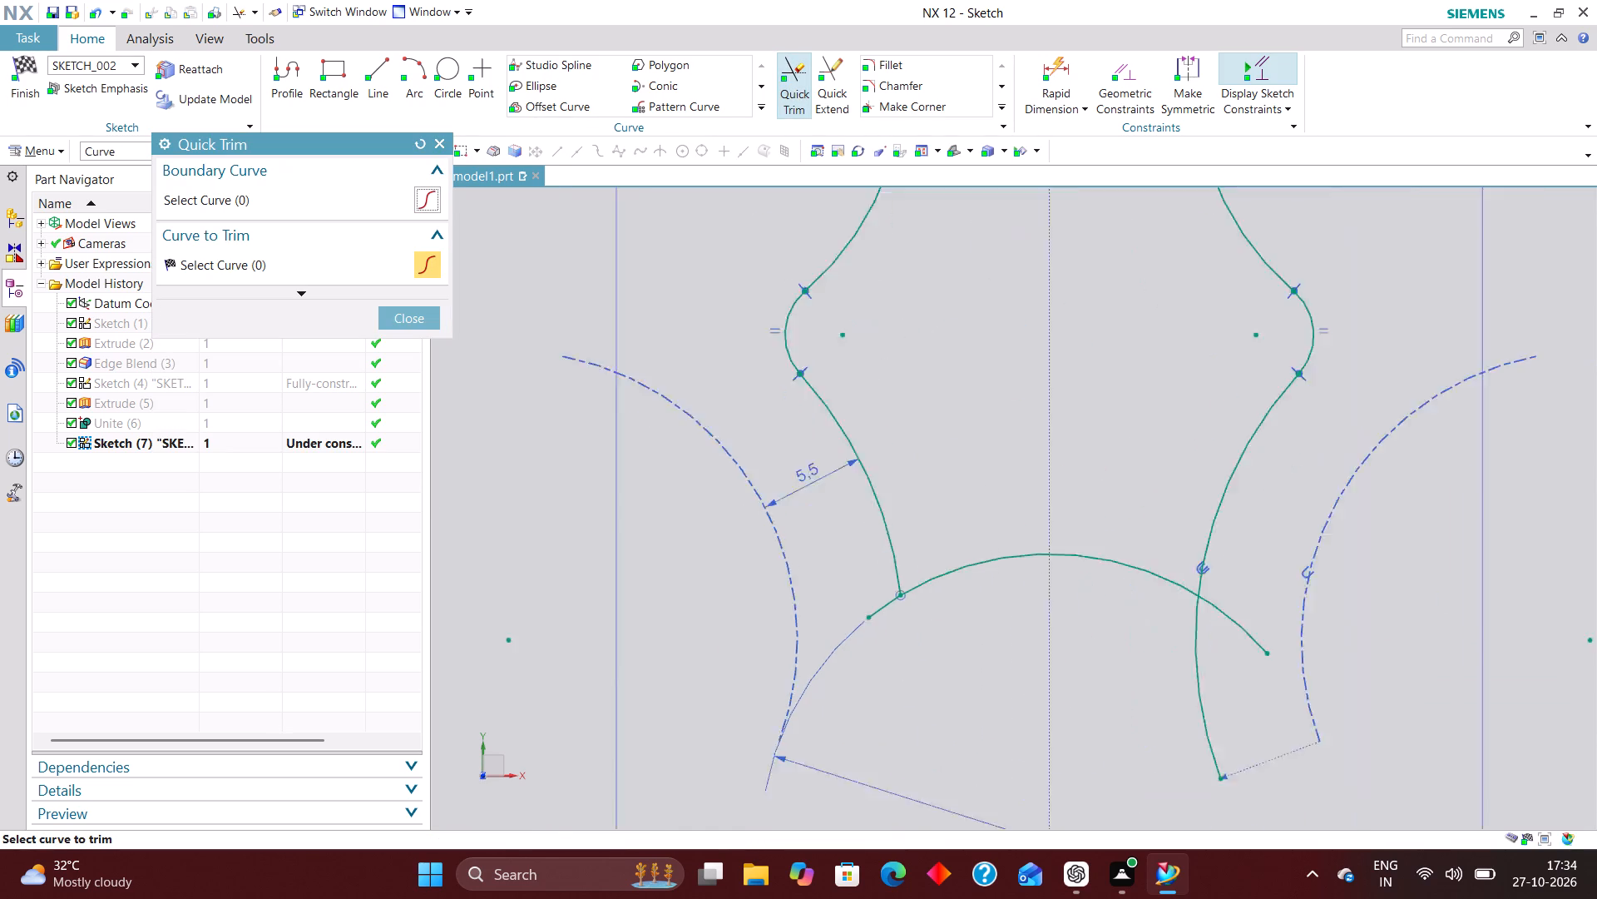
scroll(848, 650, "up", 2)
left_click(909, 572)
scroll(860, 530, "down", 5)
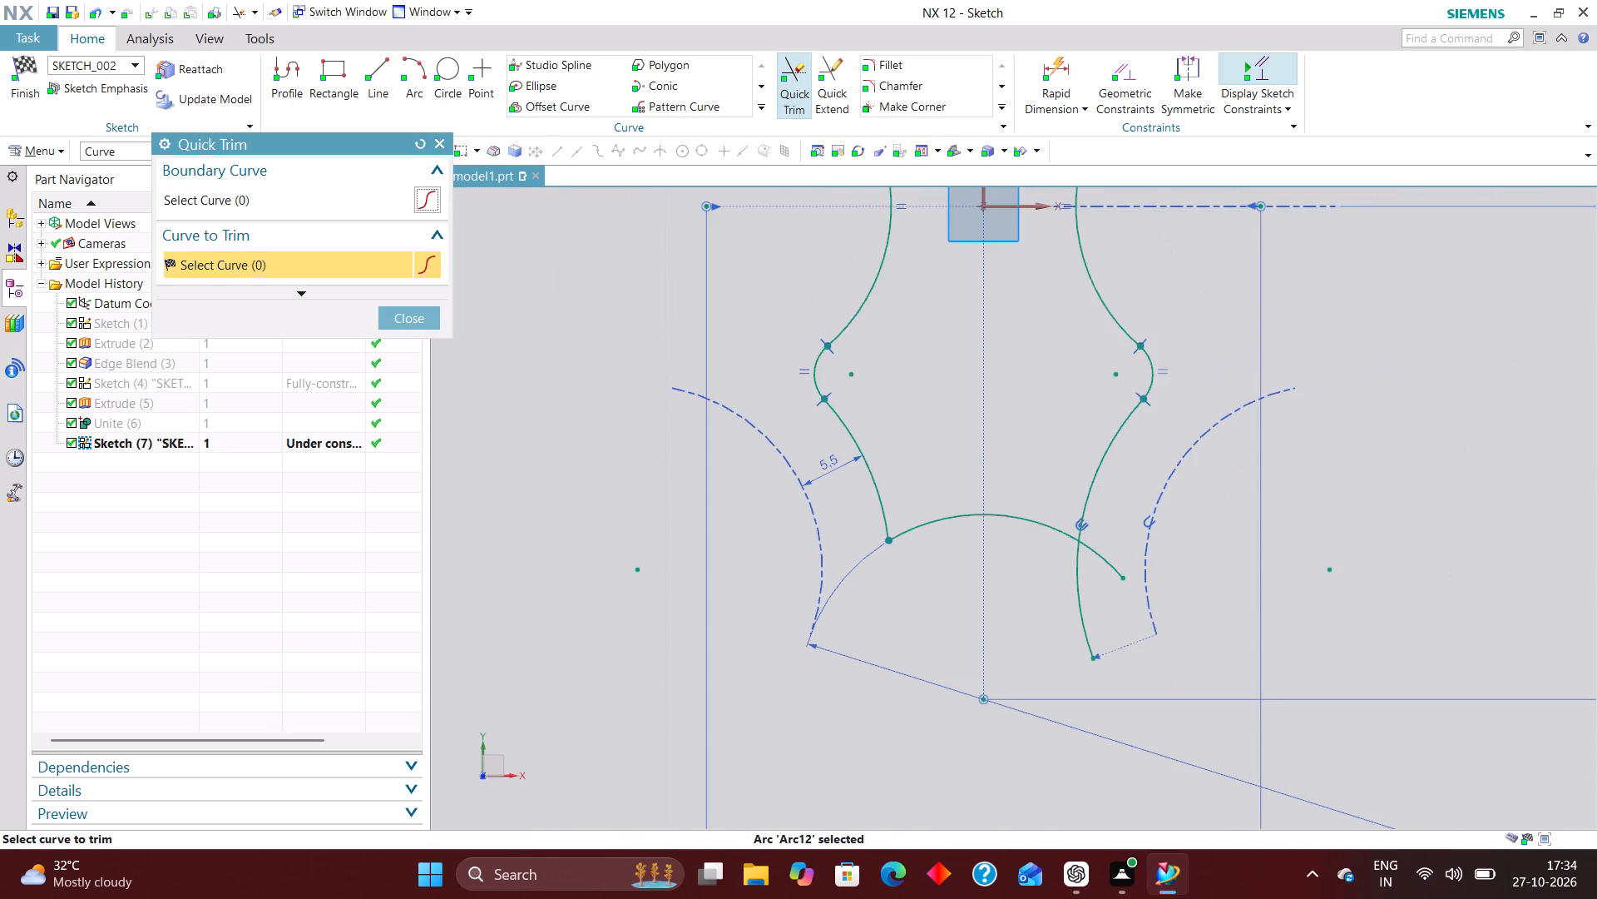
left_click(1096, 554)
left_click(1080, 611)
scroll(1052, 463, "up", 2)
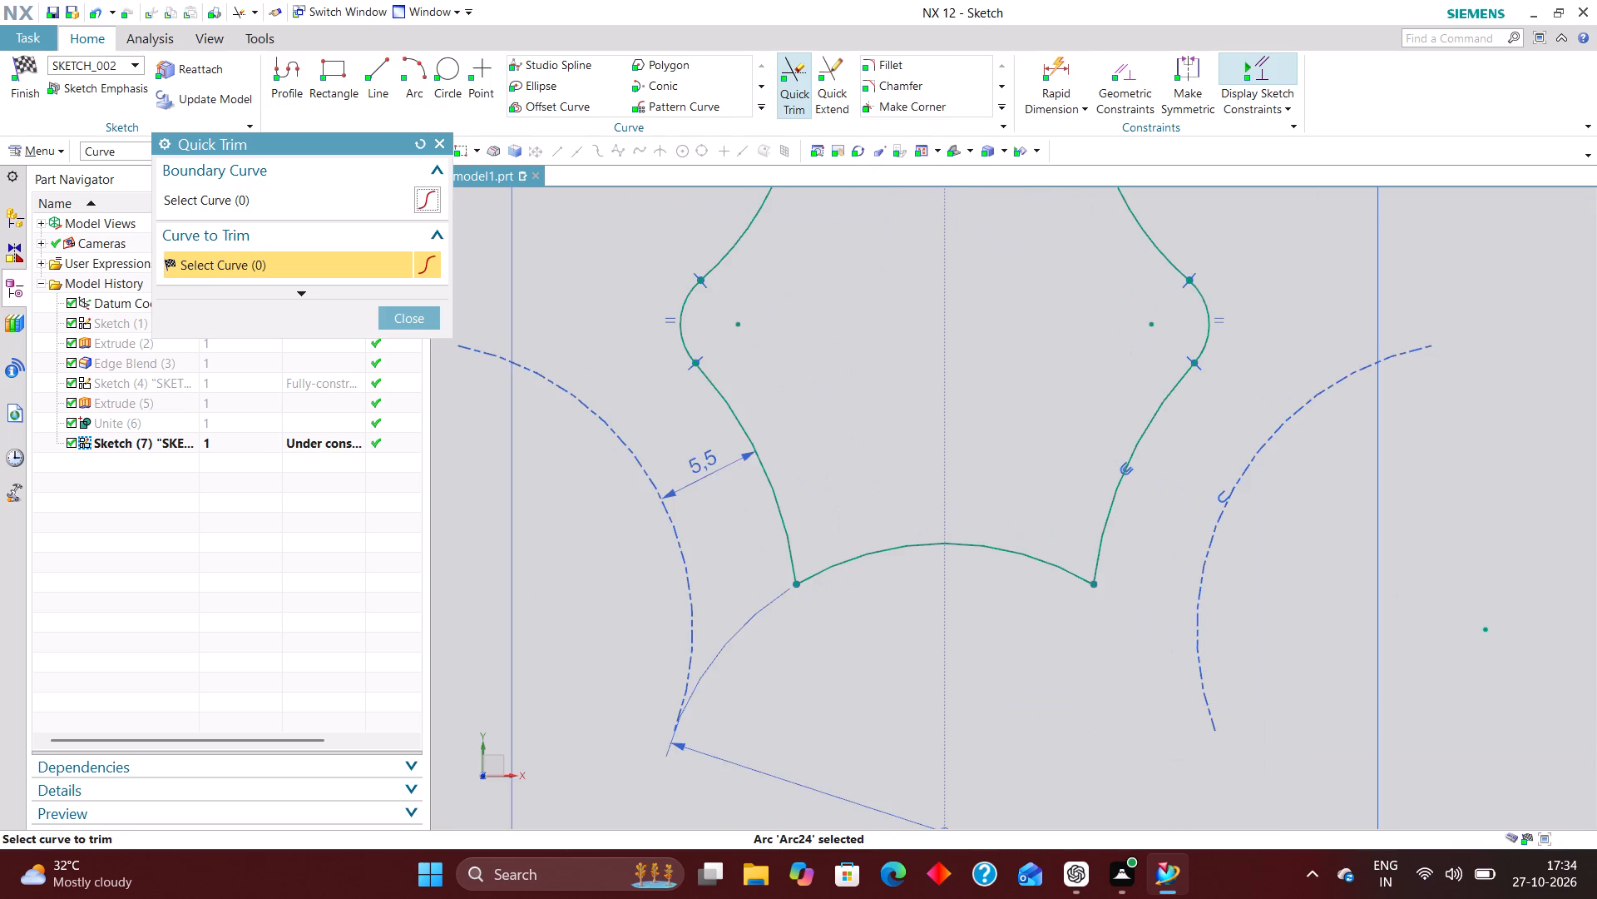
Fillet the two bottom corners of the inner profile, between the bottom arc and the lower offset arcs, with a 3 mm radius.
left_click(914, 68)
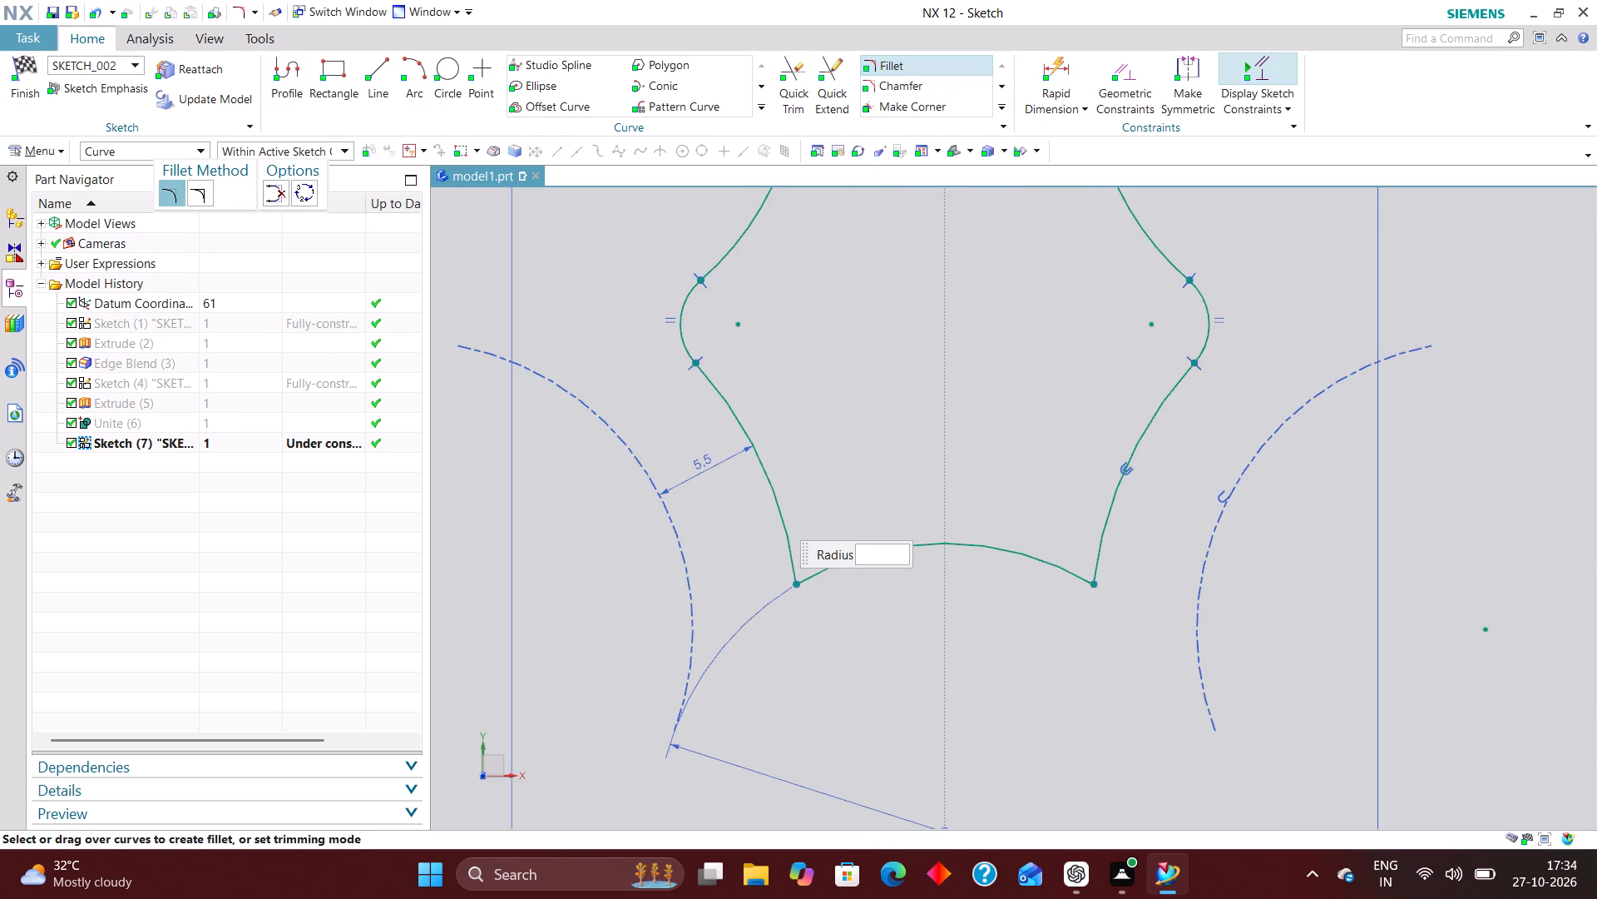
left_click(784, 525)
left_click(823, 569)
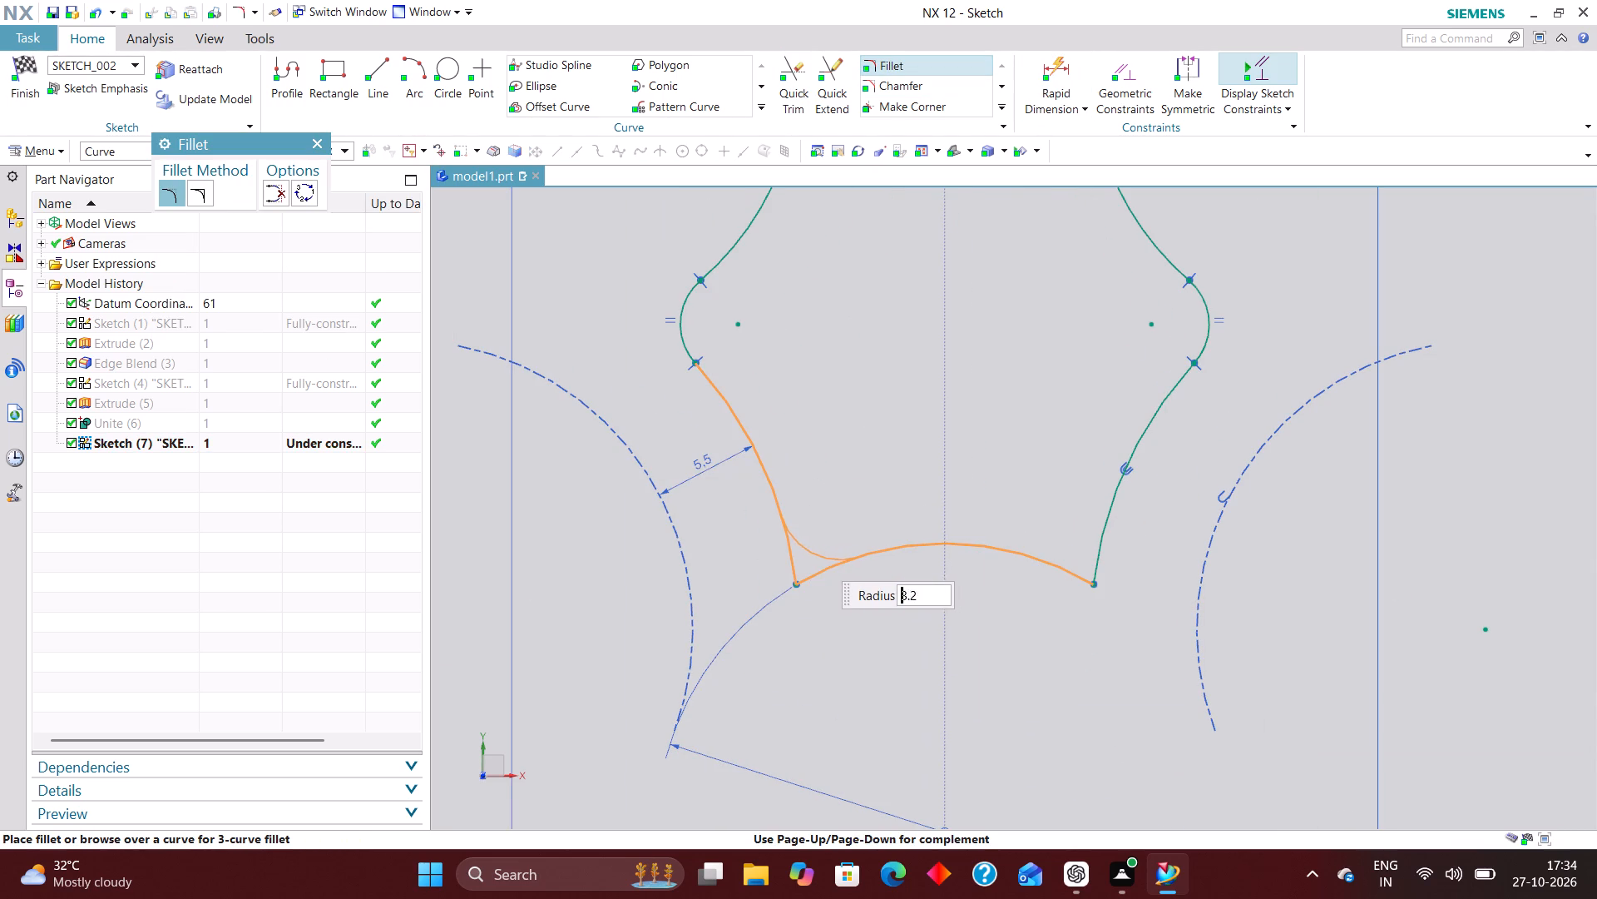
key("3")
key("Return")
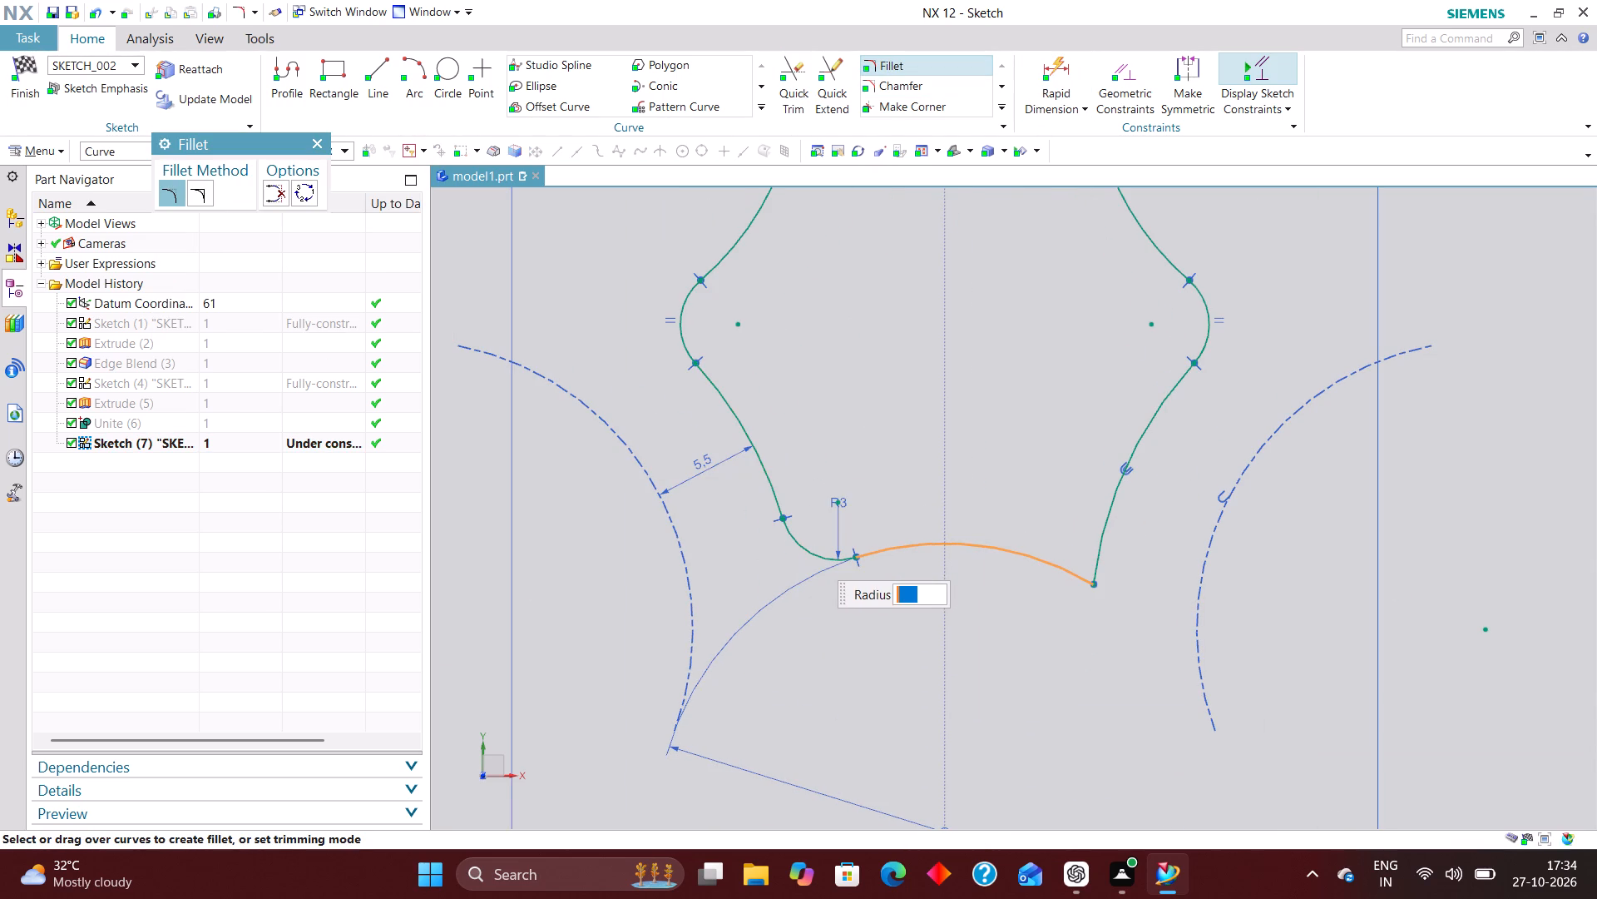
left_click(1070, 574)
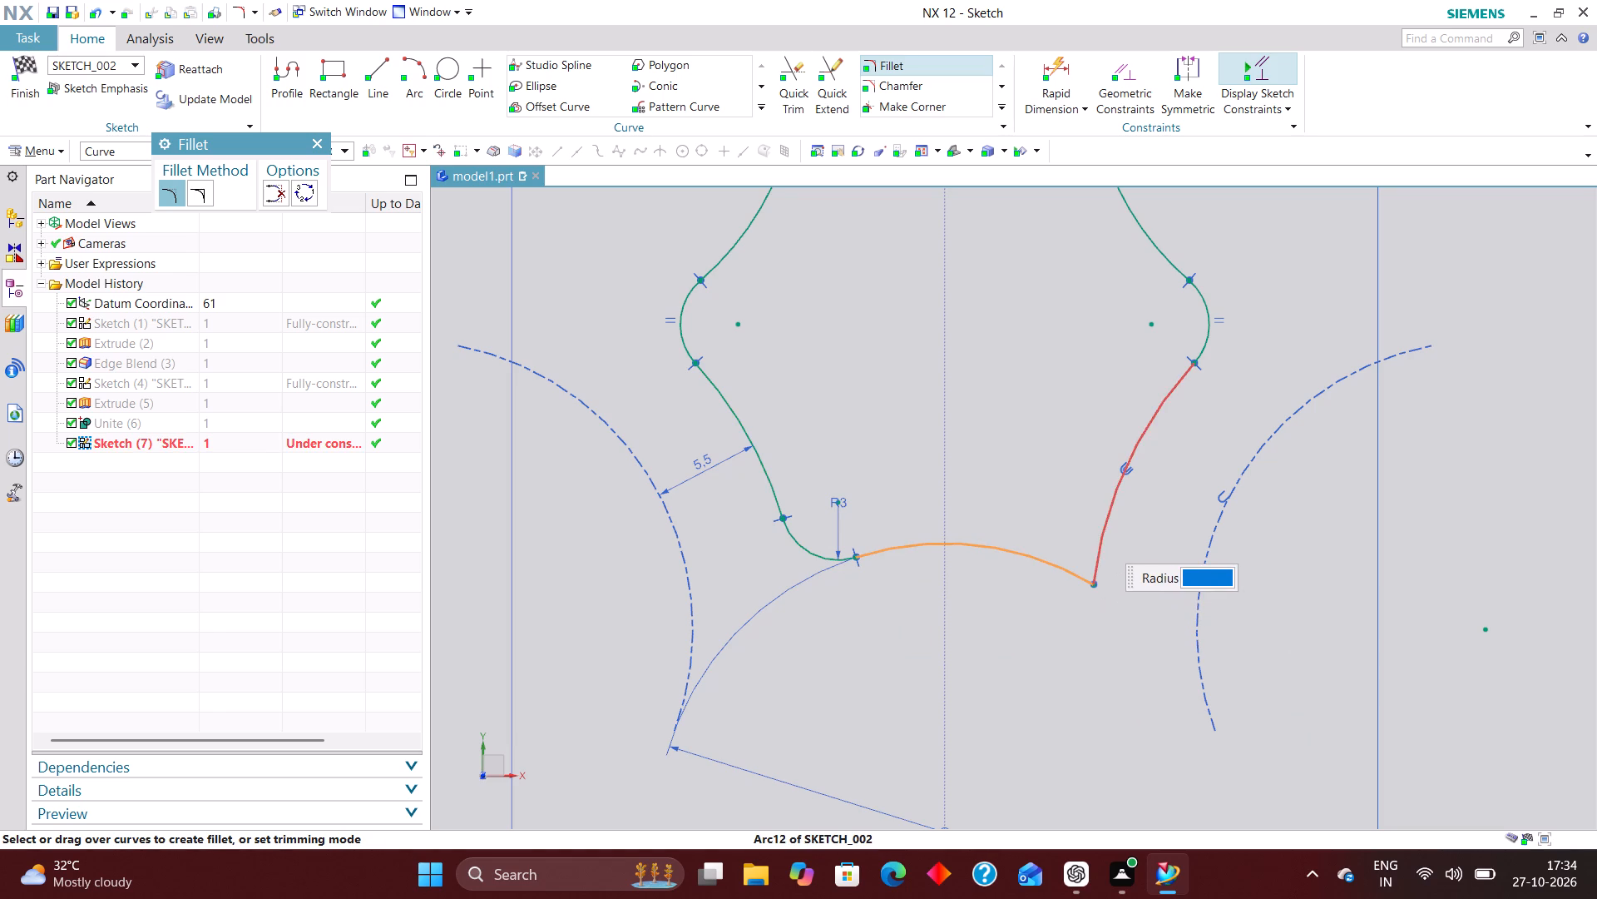
left_click(1105, 541)
left_click(1085, 549)
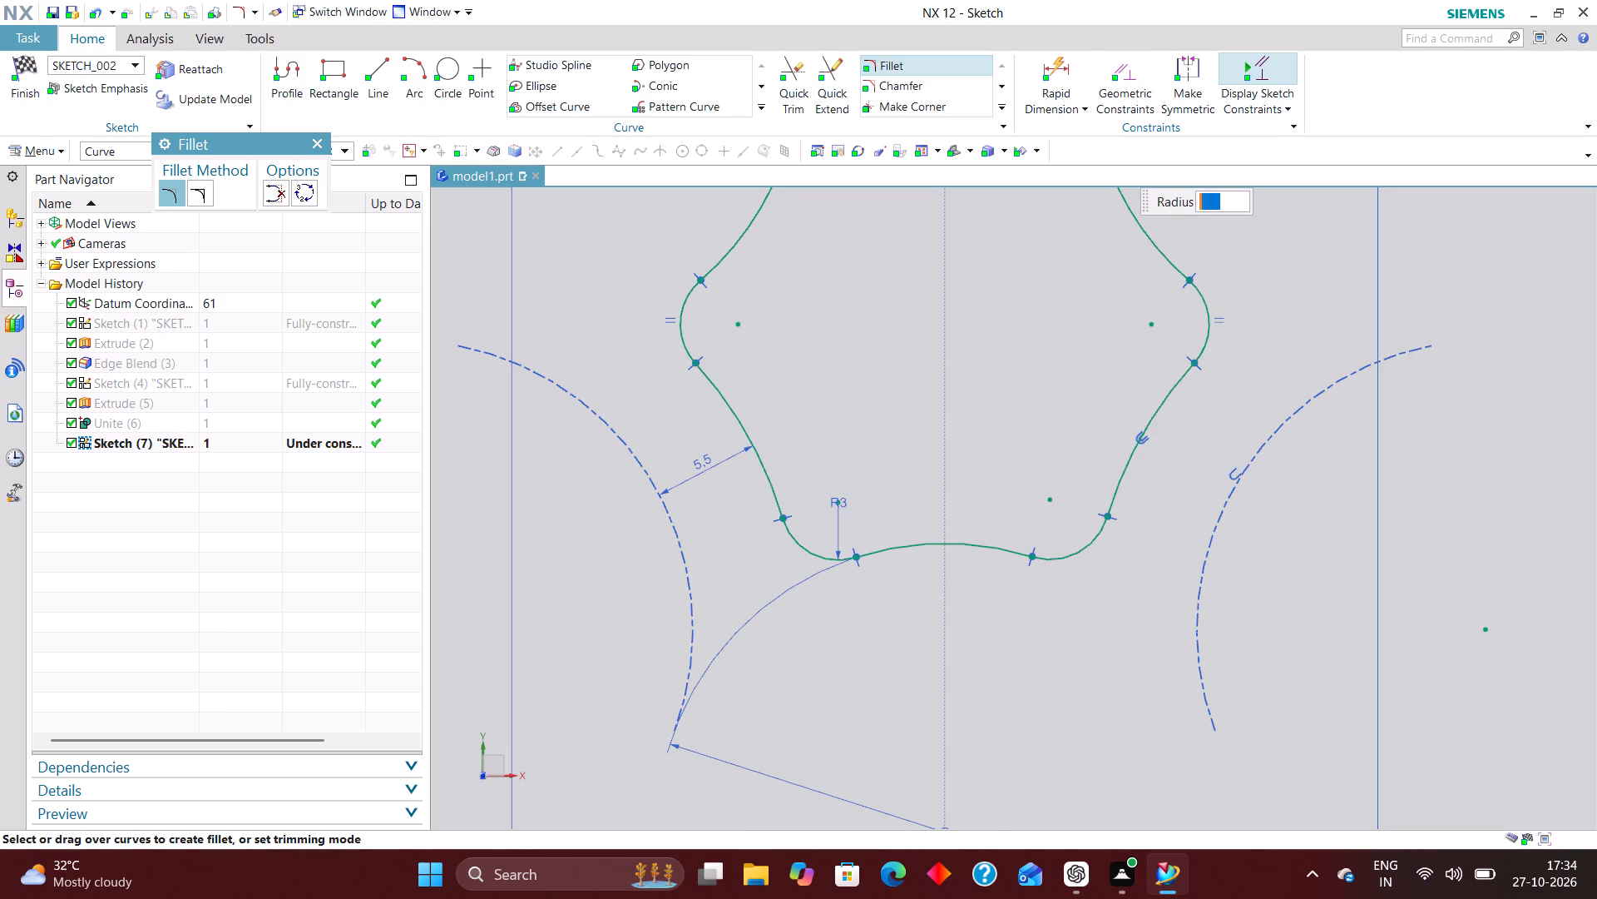
Apply an equal-radius constraint between the two bottom corner fillets and finish constraining.
left_click(1130, 84)
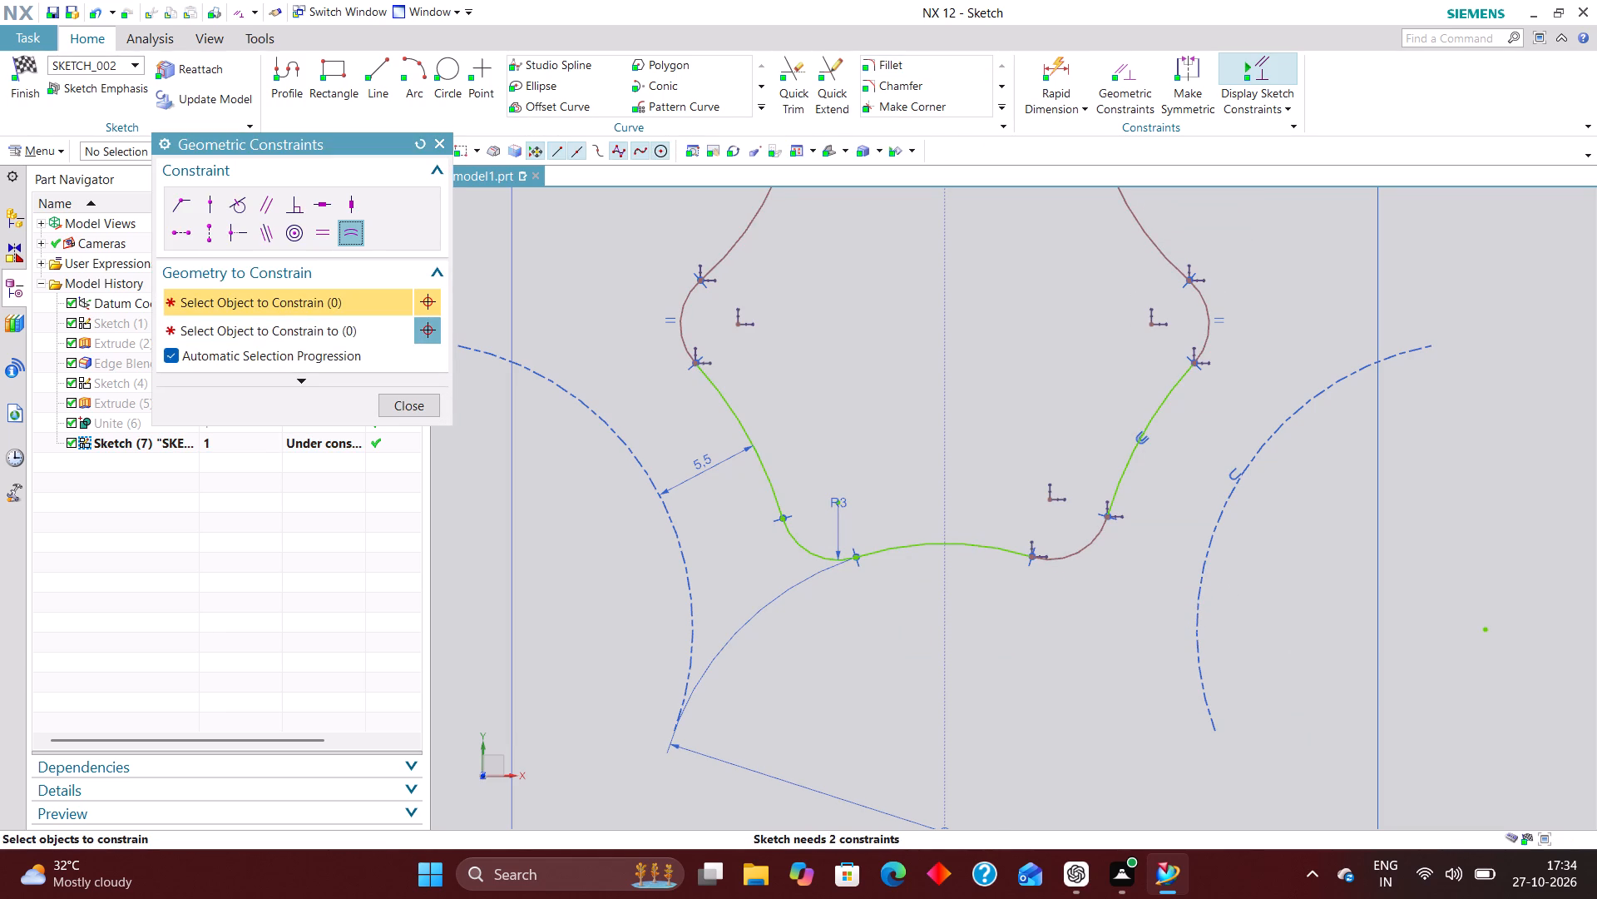
left_click(797, 546)
left_click(1074, 554)
scroll(1011, 713, "down", 5)
scroll(868, 542, "down", 2)
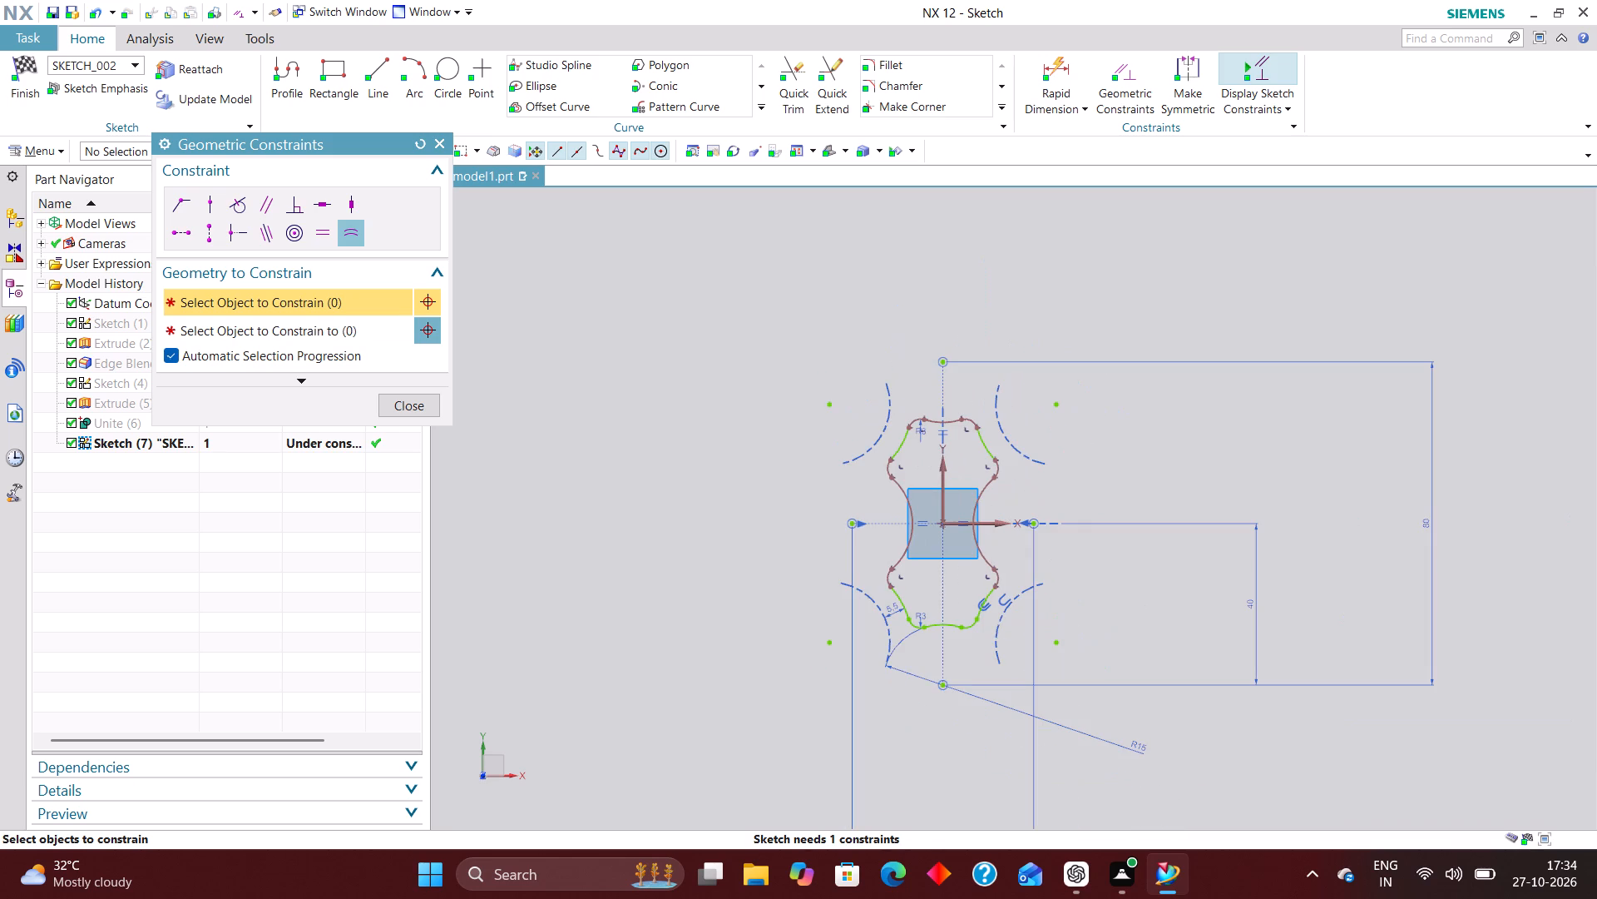
scroll(945, 539, "up", 1)
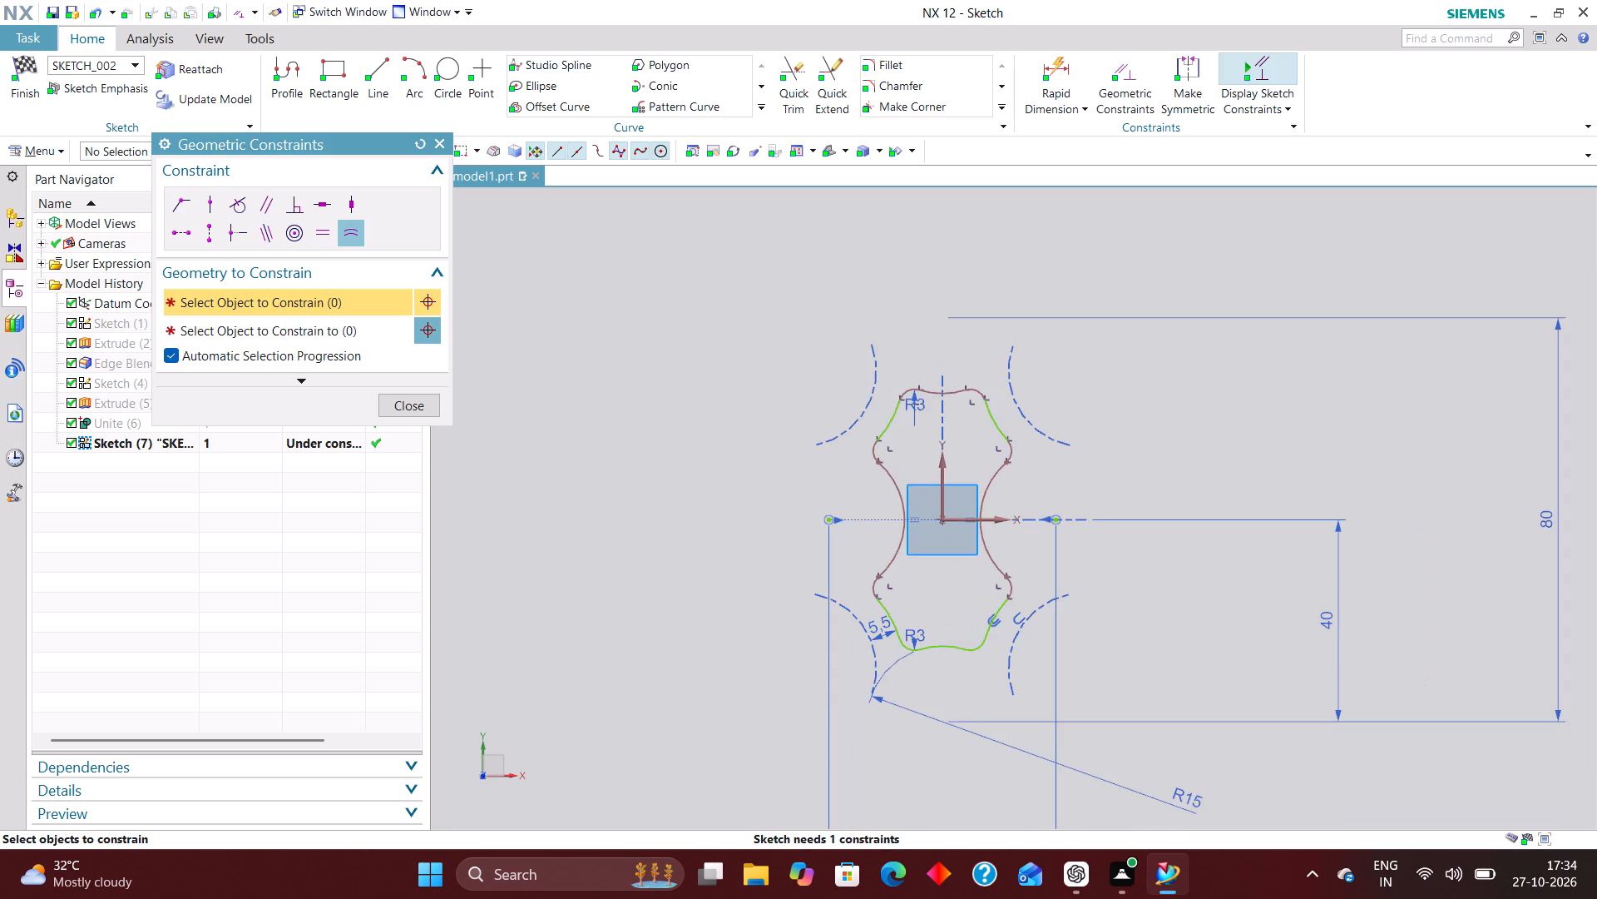
scroll(905, 554, "up", 2)
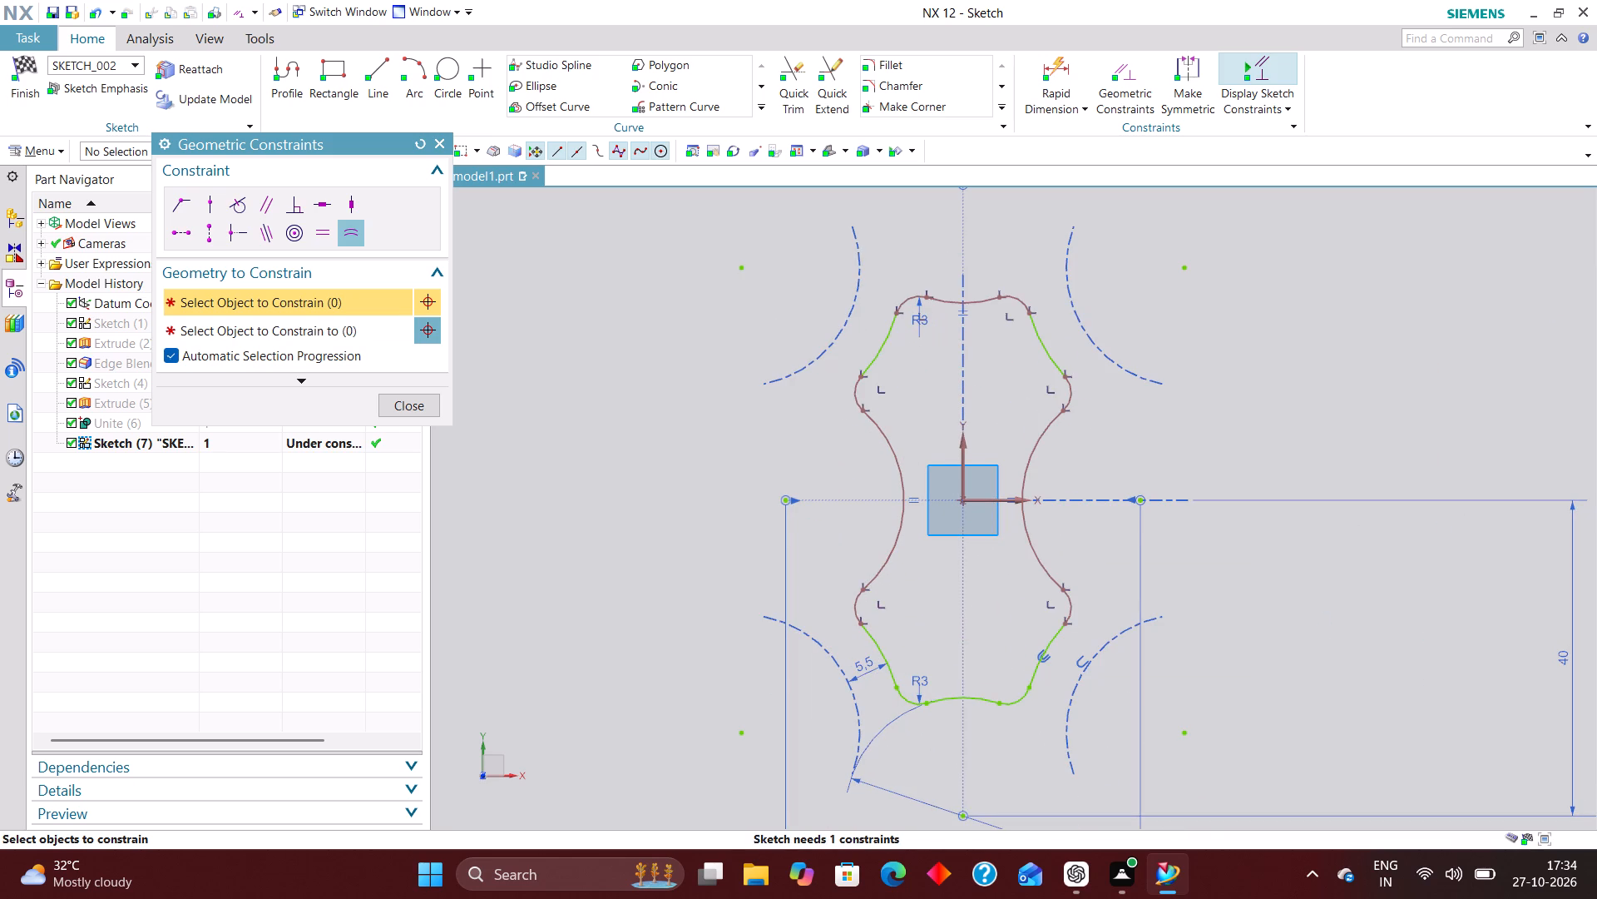
scroll(996, 469, "down", 2)
scroll(931, 425, "down", 2)
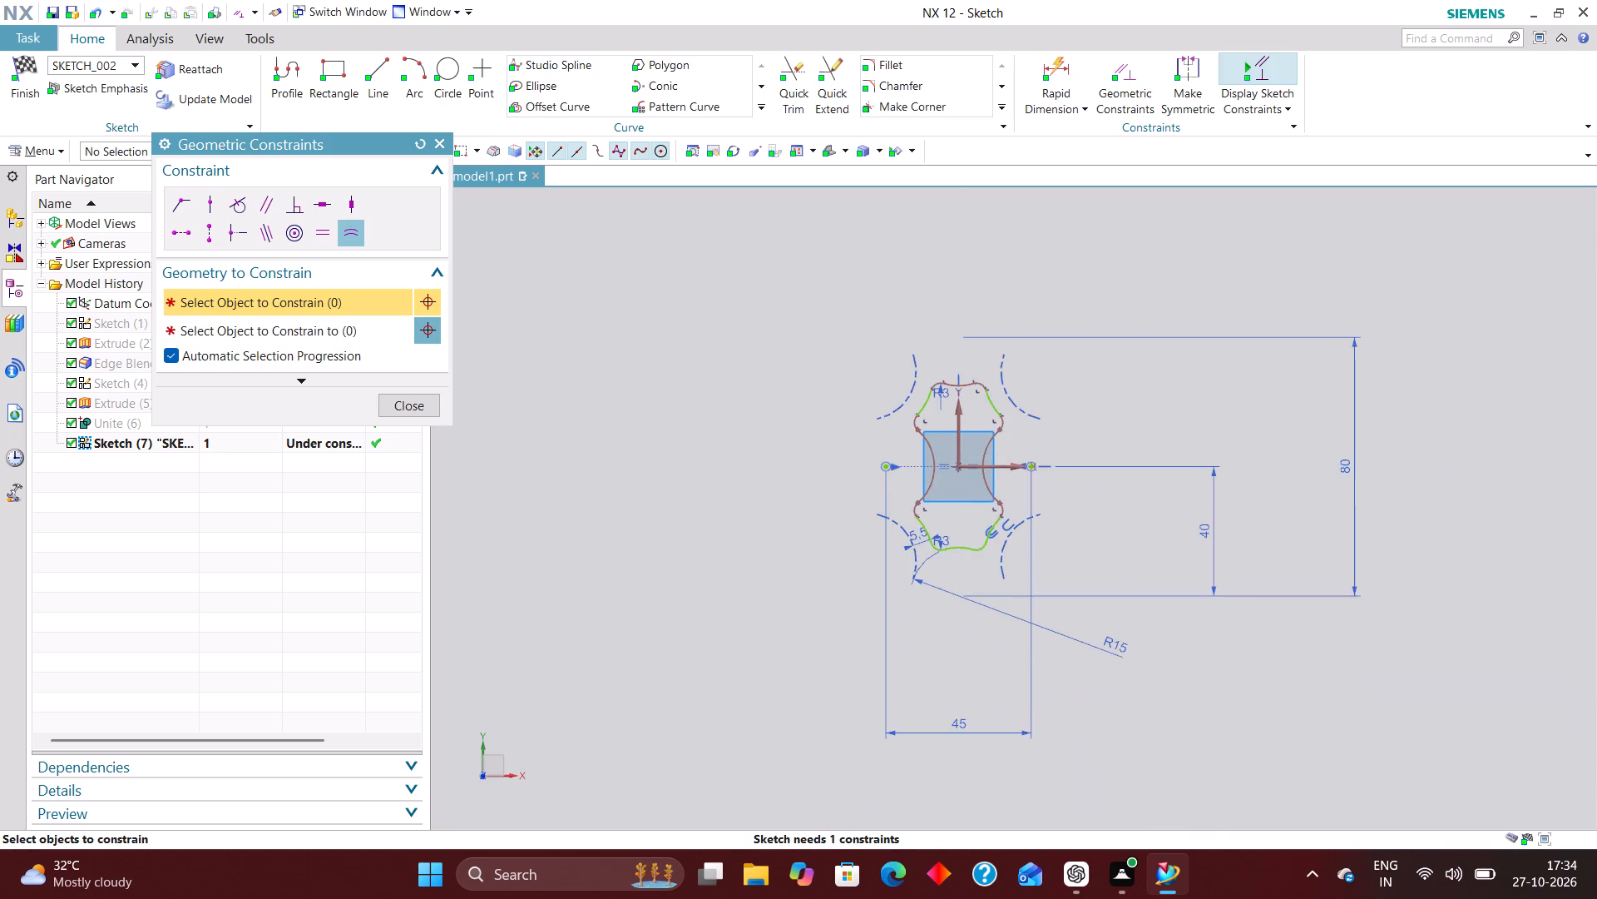
scroll(928, 584, "up", 3)
scroll(929, 678, "down", 2)
scroll(953, 489, "up", 3)
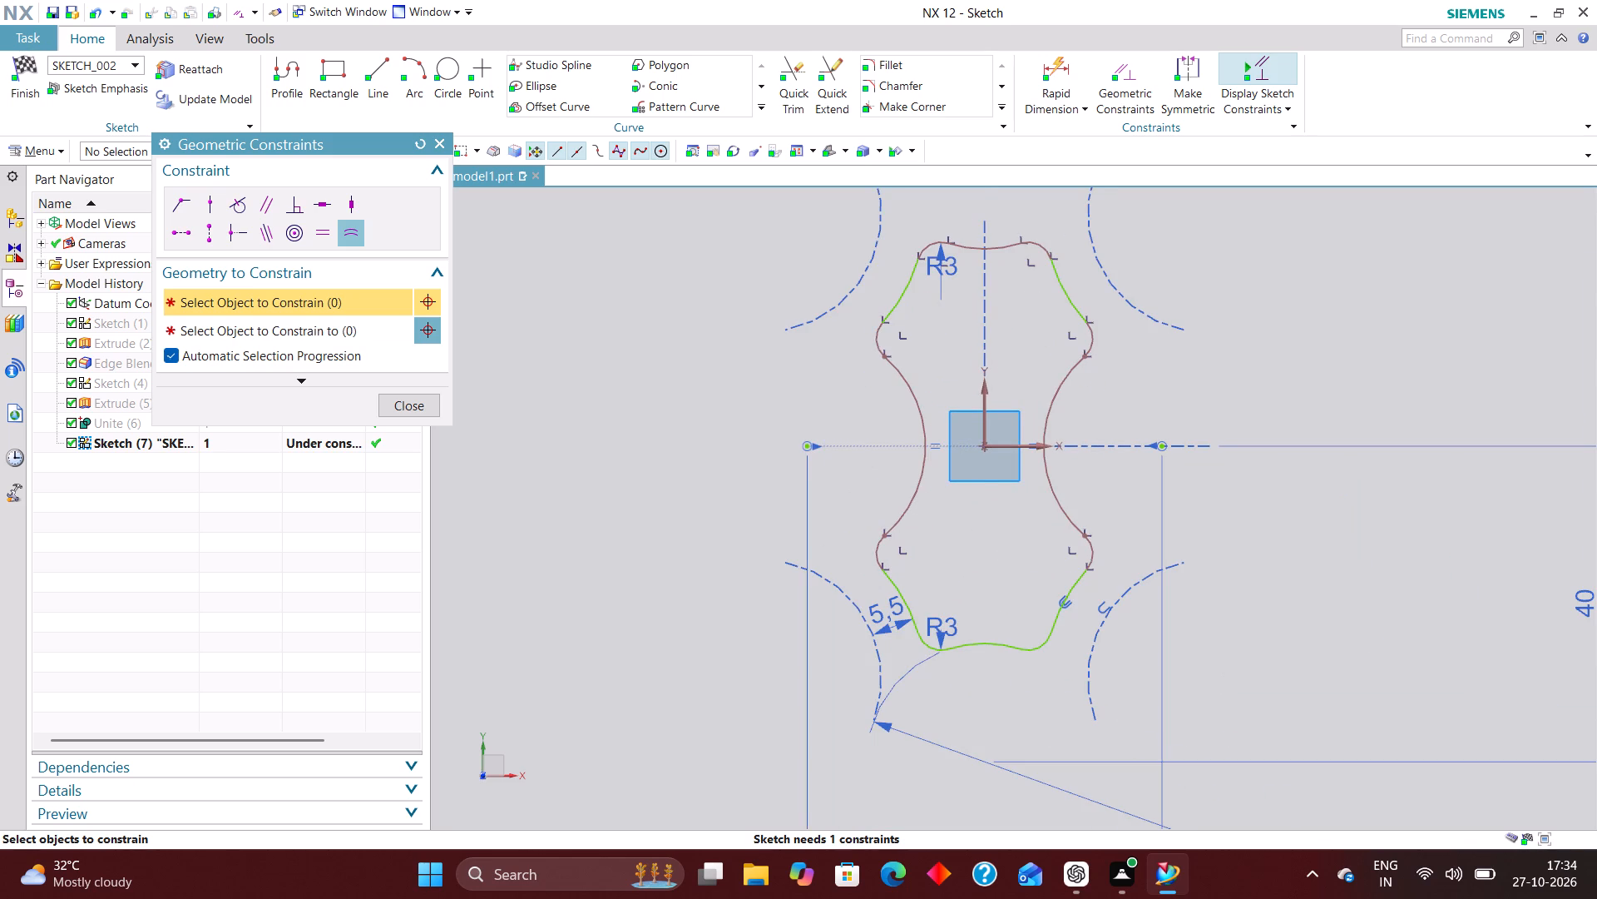
left_click(411, 404)
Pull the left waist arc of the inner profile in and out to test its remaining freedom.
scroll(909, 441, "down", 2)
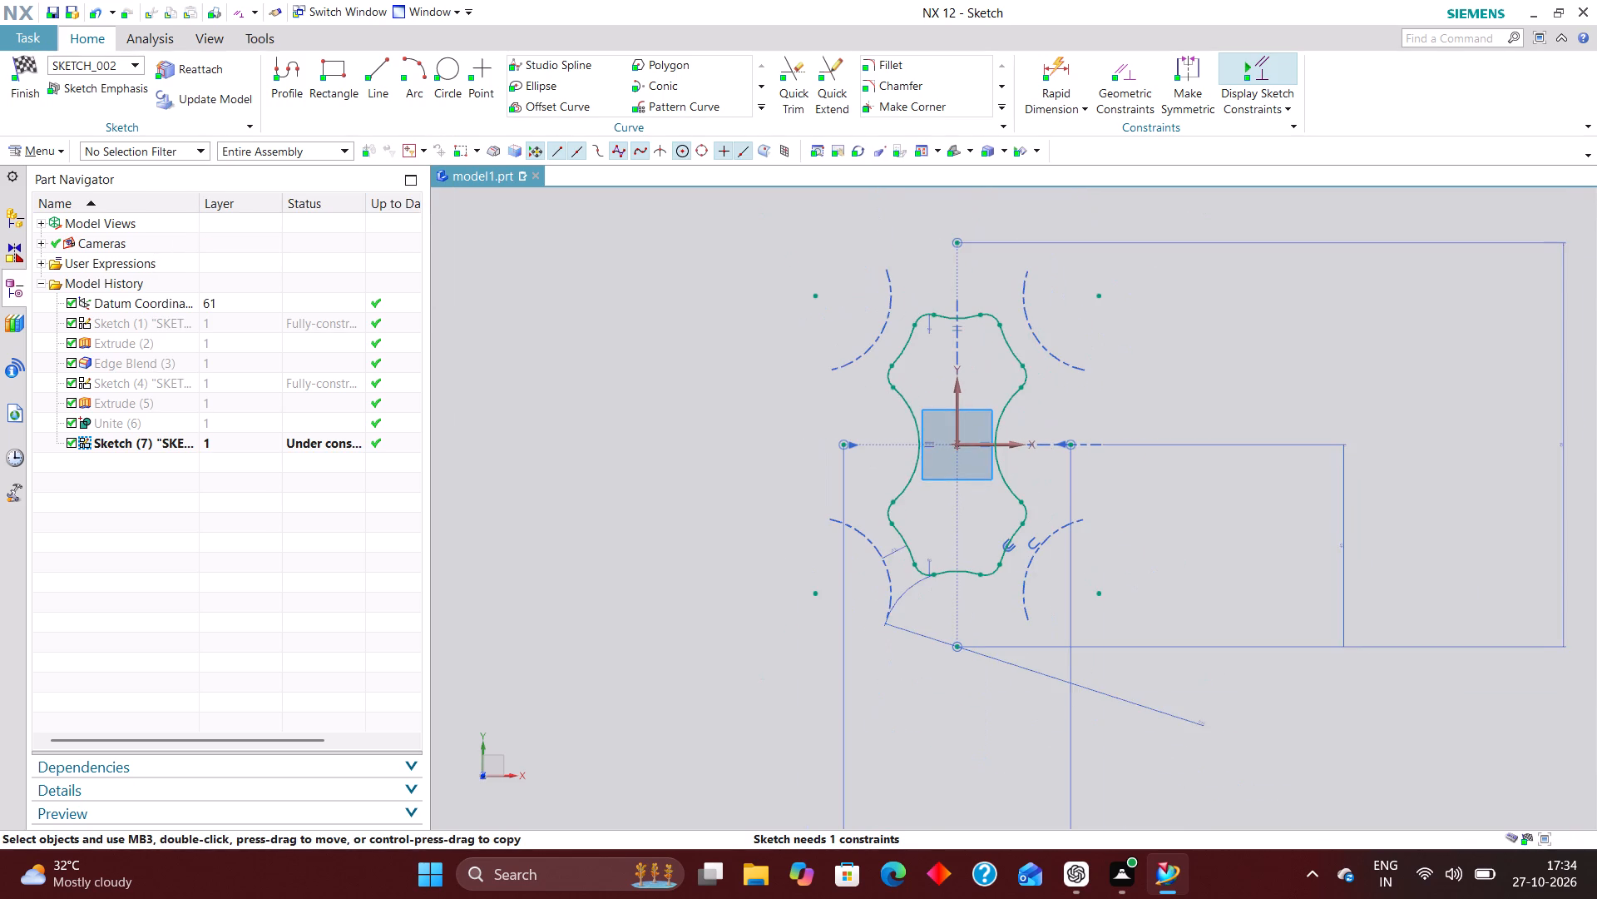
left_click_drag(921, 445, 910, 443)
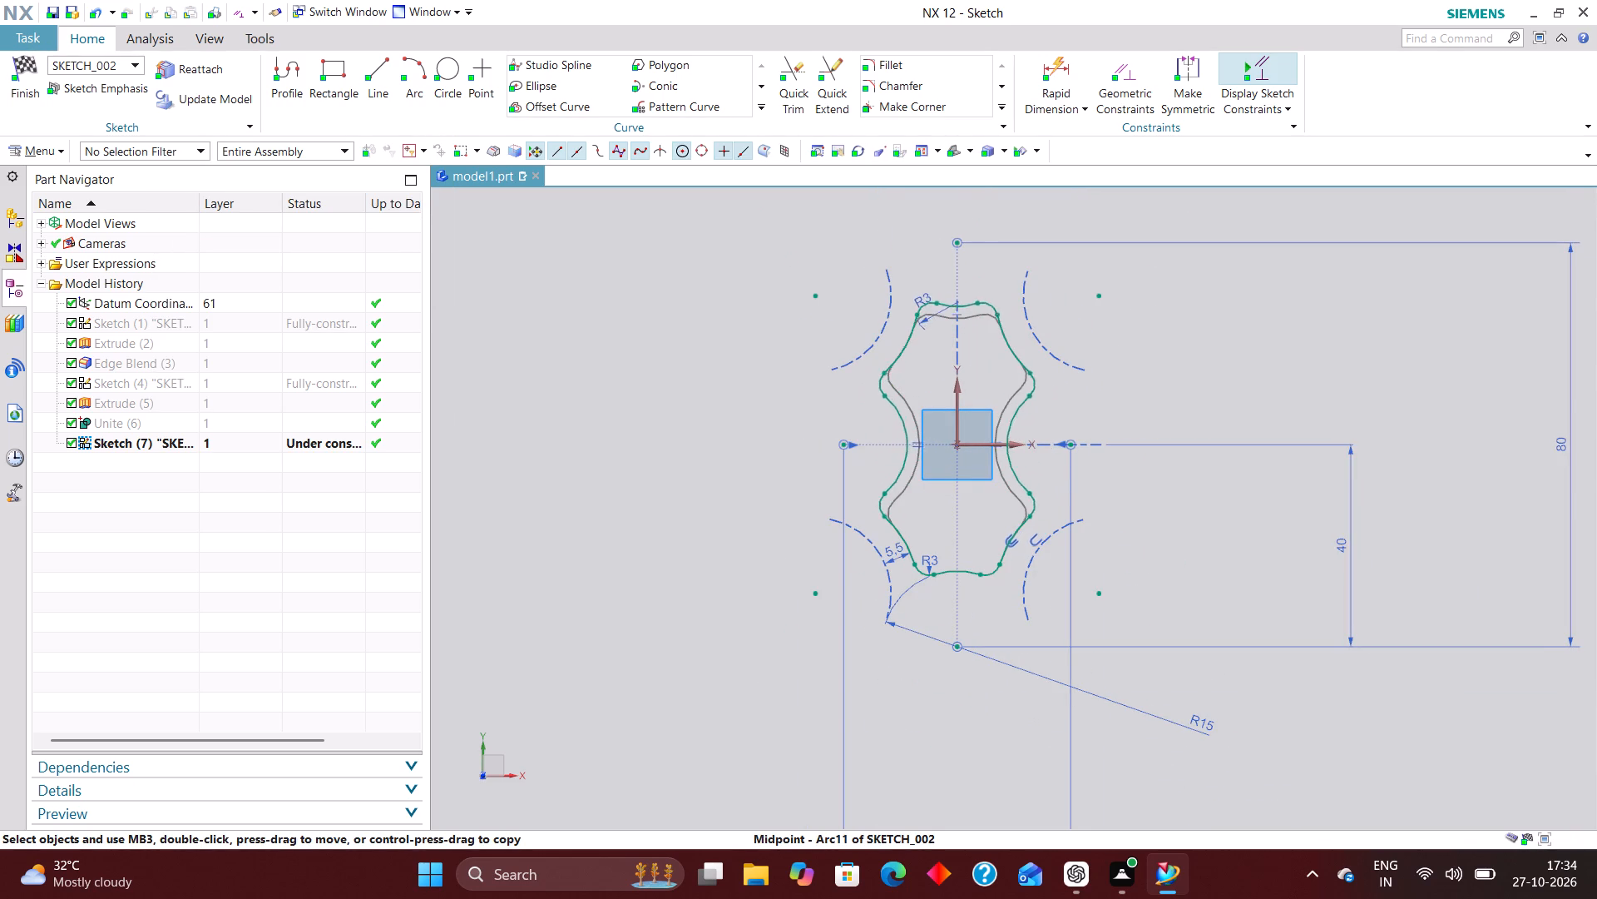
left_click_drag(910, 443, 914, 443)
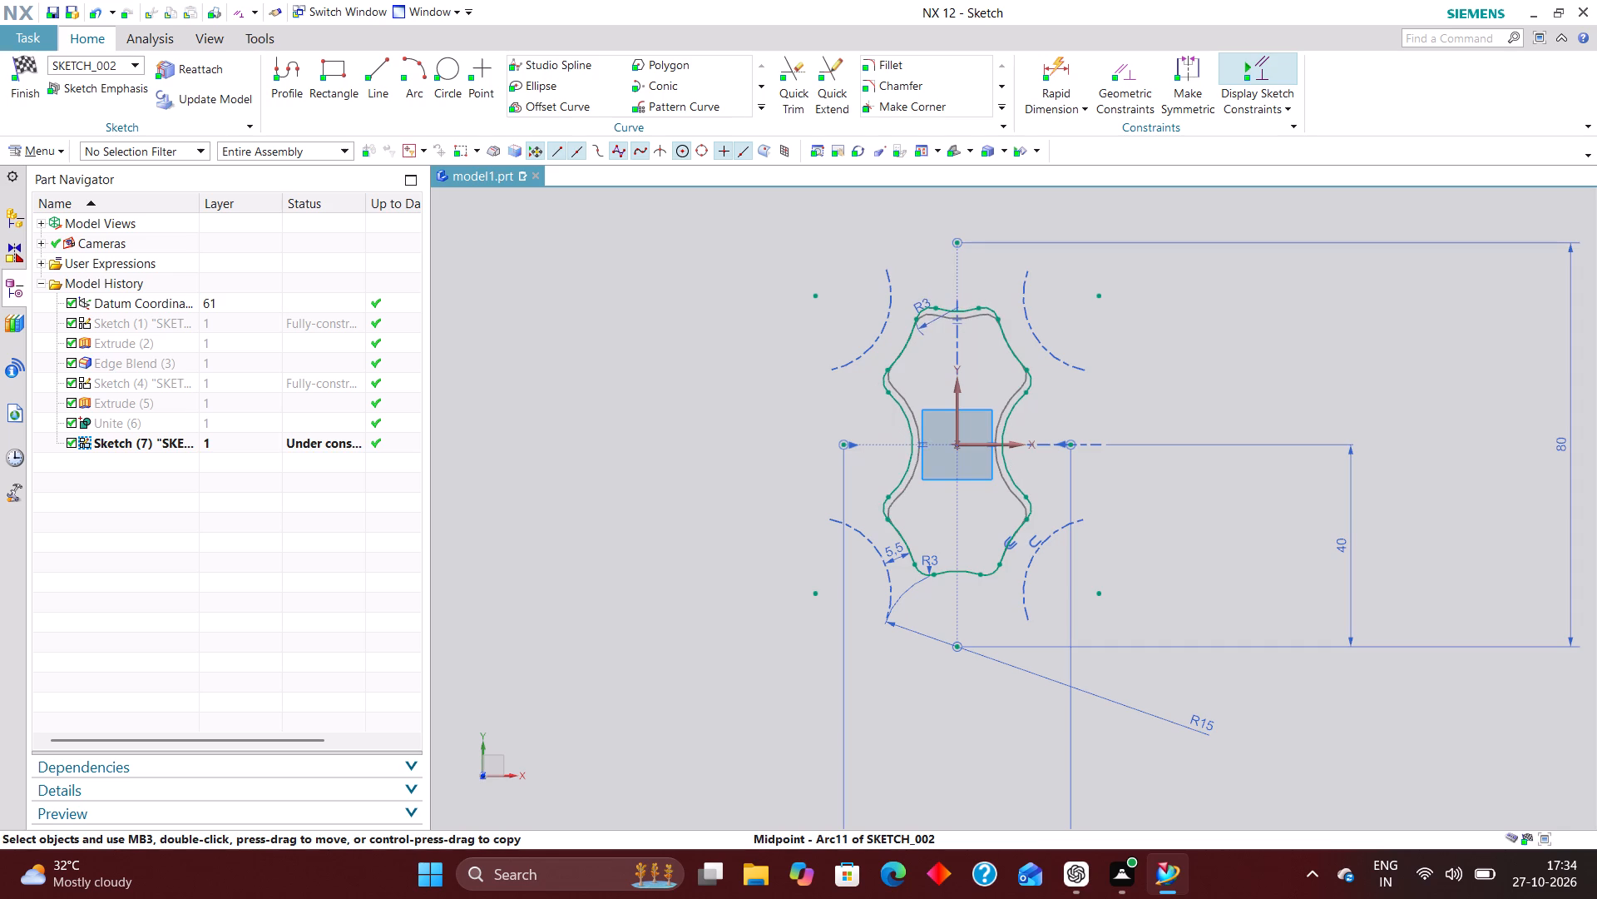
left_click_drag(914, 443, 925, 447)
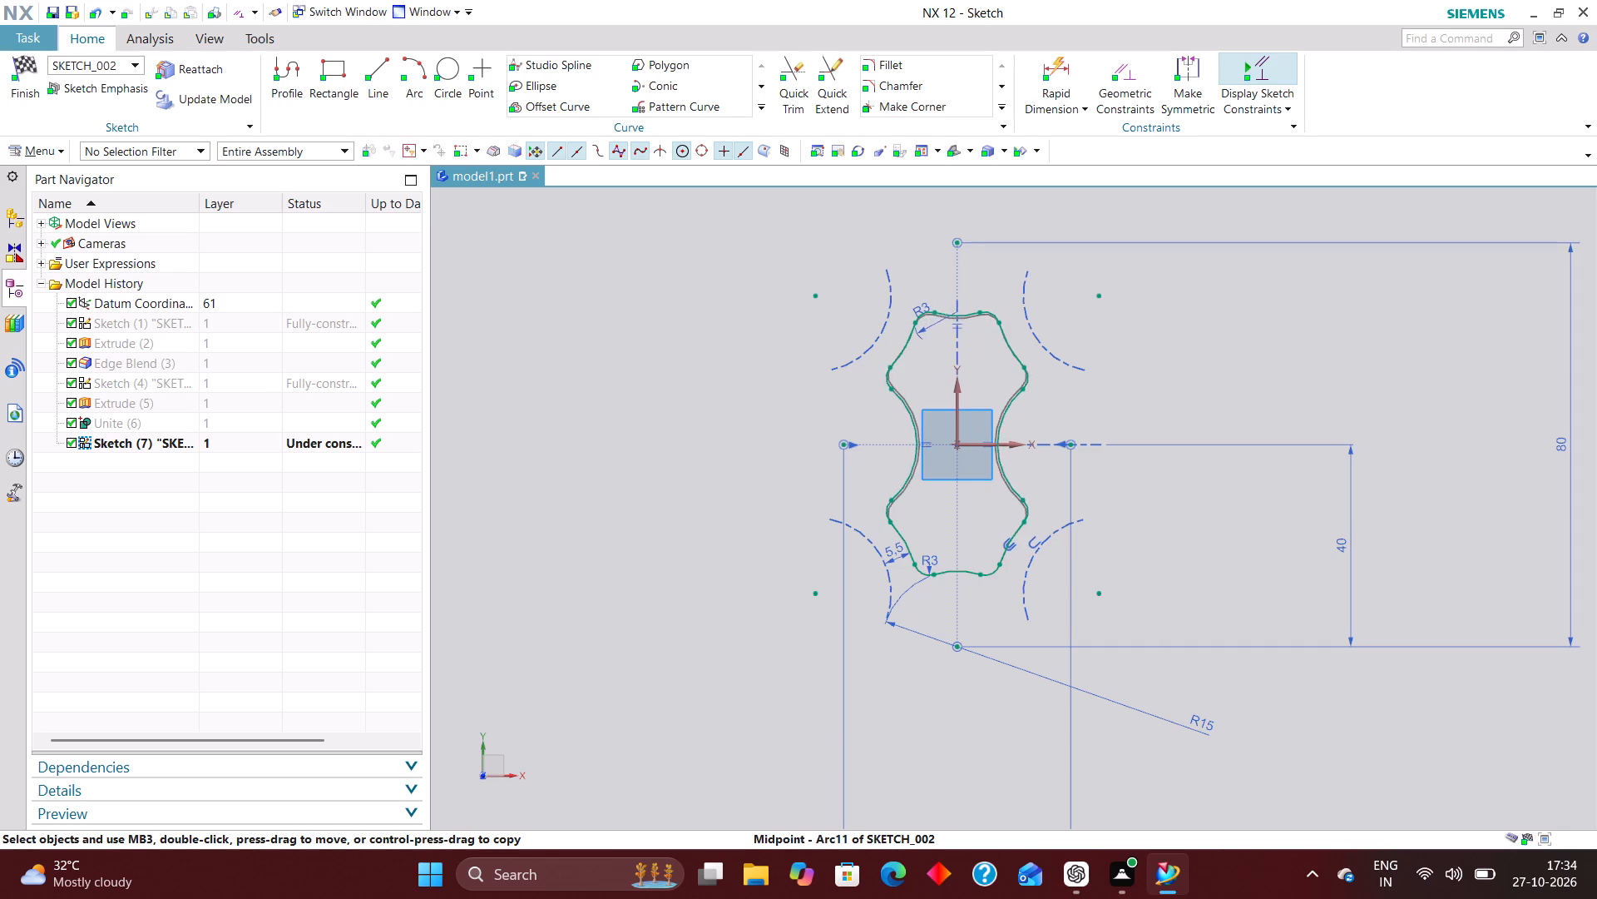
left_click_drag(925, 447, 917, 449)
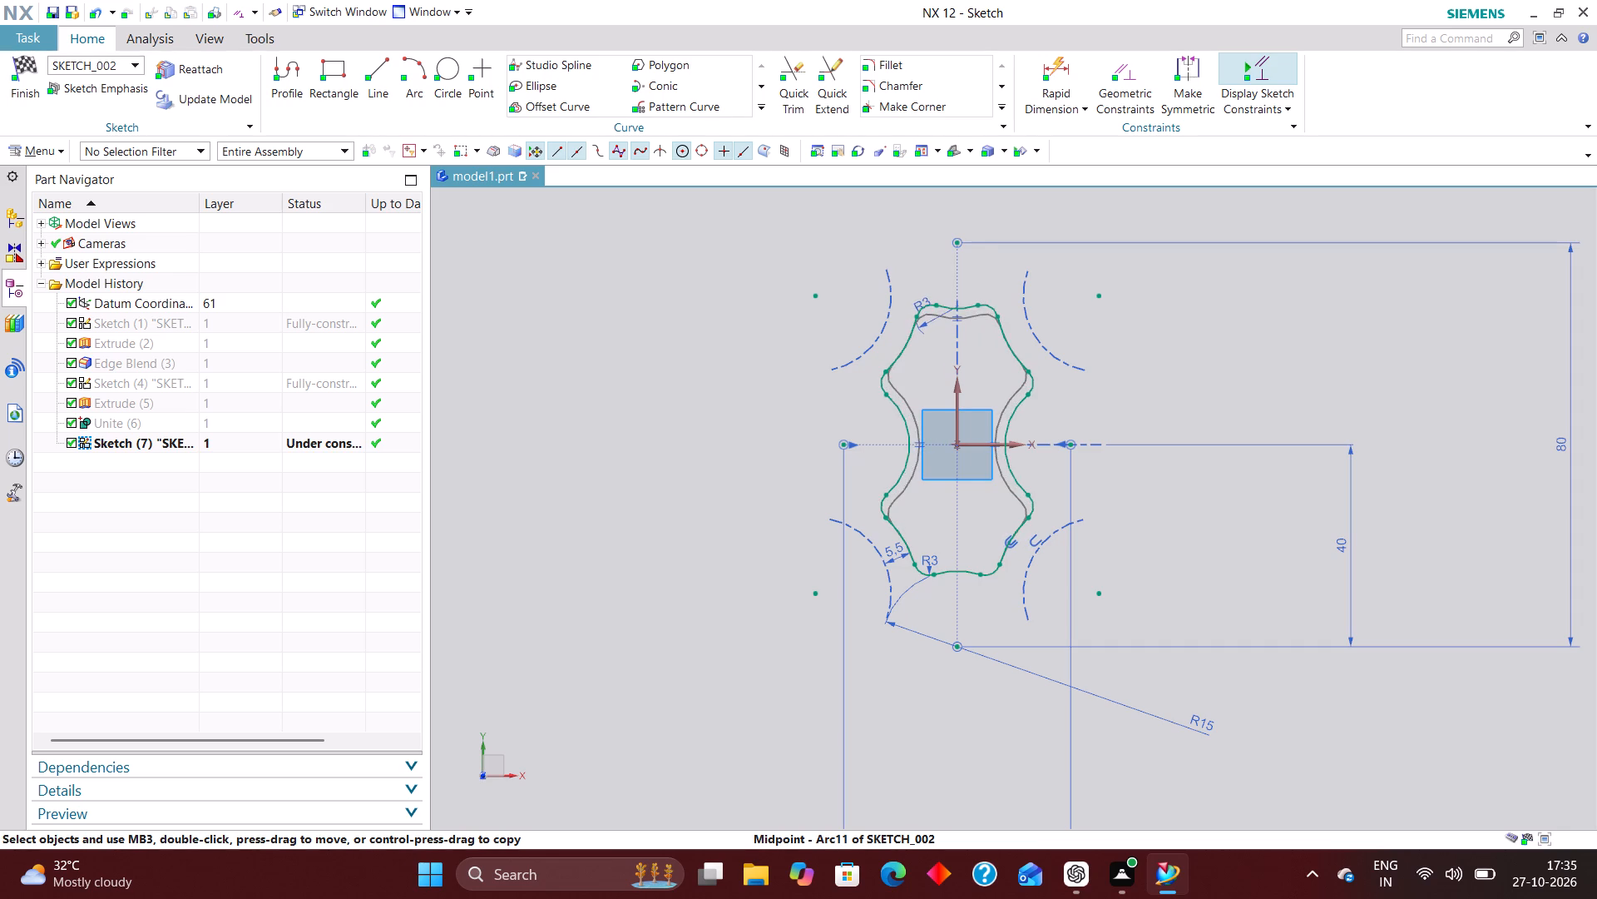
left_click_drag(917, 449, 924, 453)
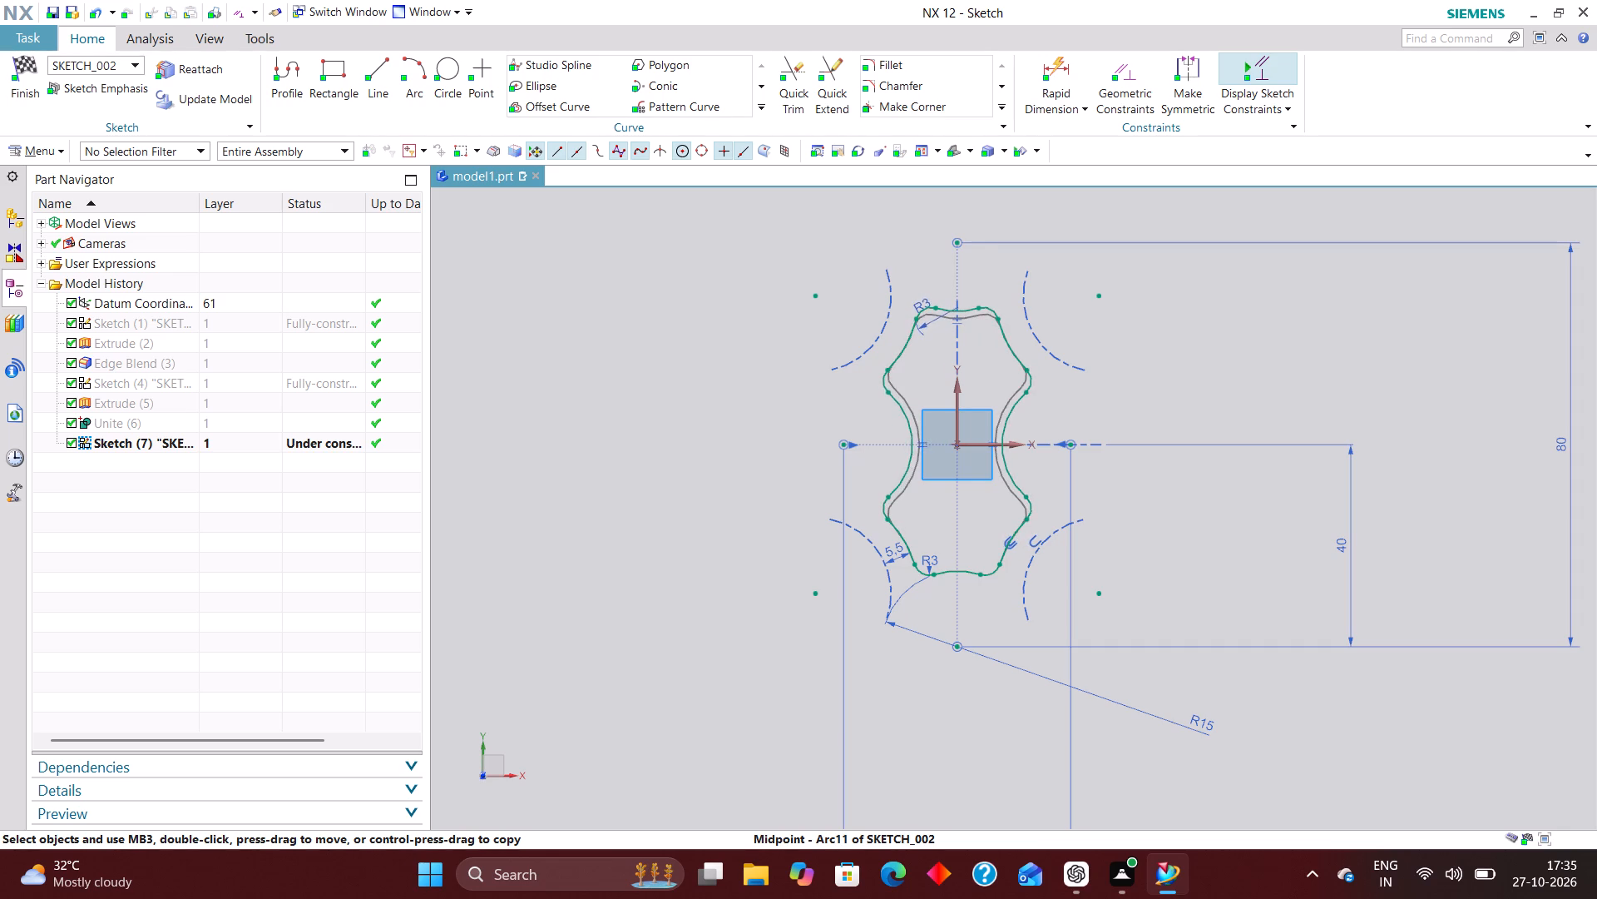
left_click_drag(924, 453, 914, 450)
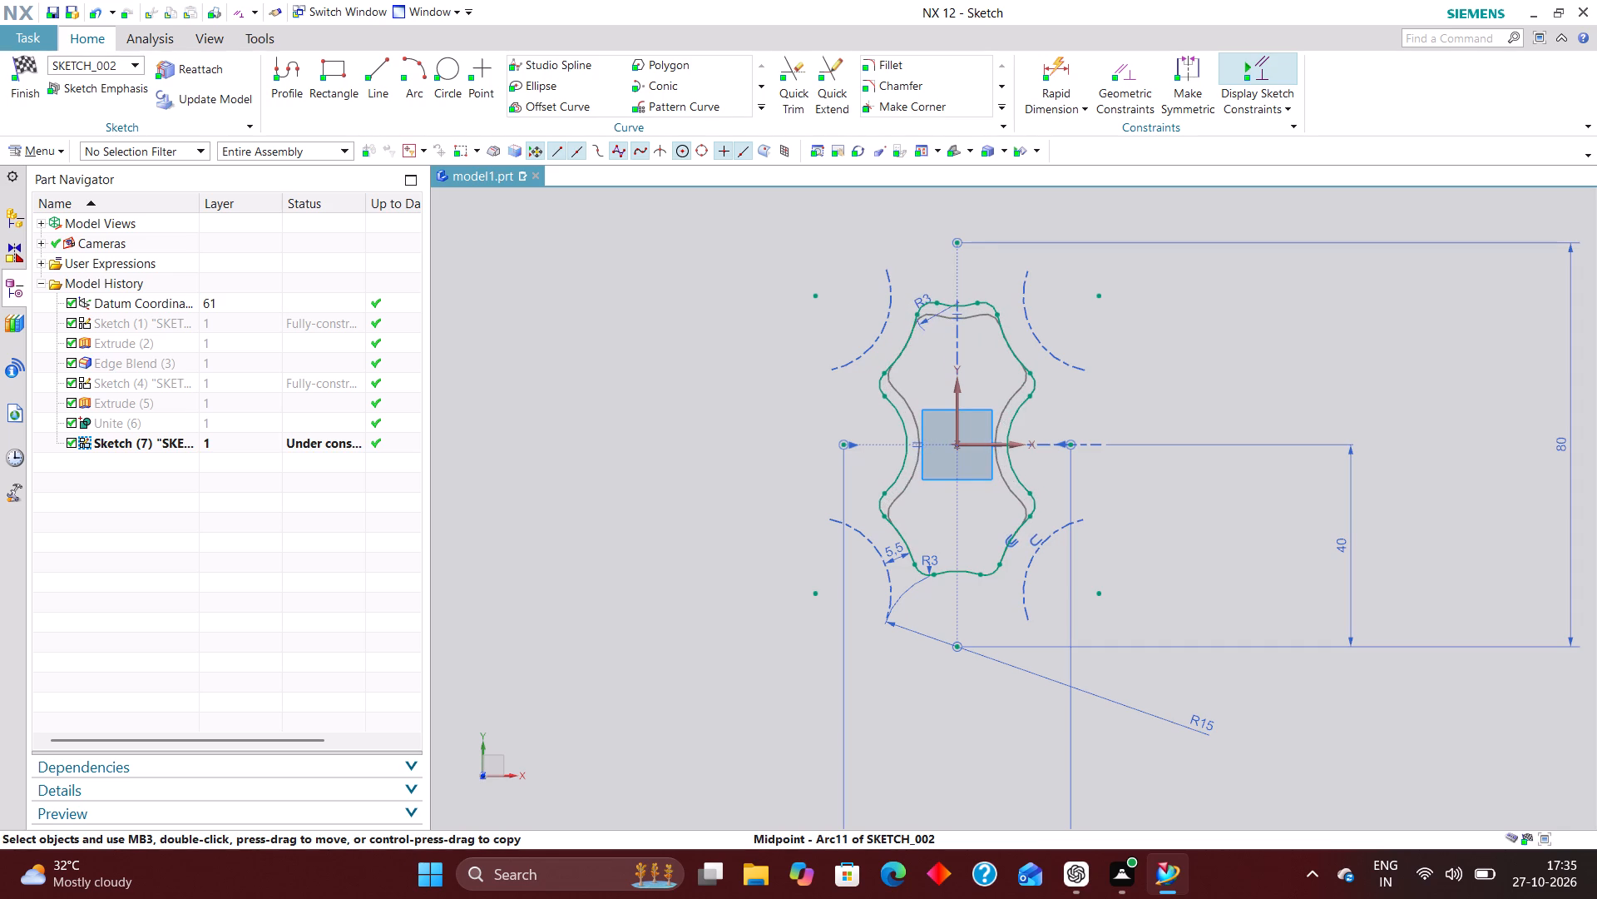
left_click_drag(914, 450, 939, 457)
Add a 15 mm radial dimension to the right waist arc of the inner profile.
left_click(1057, 73)
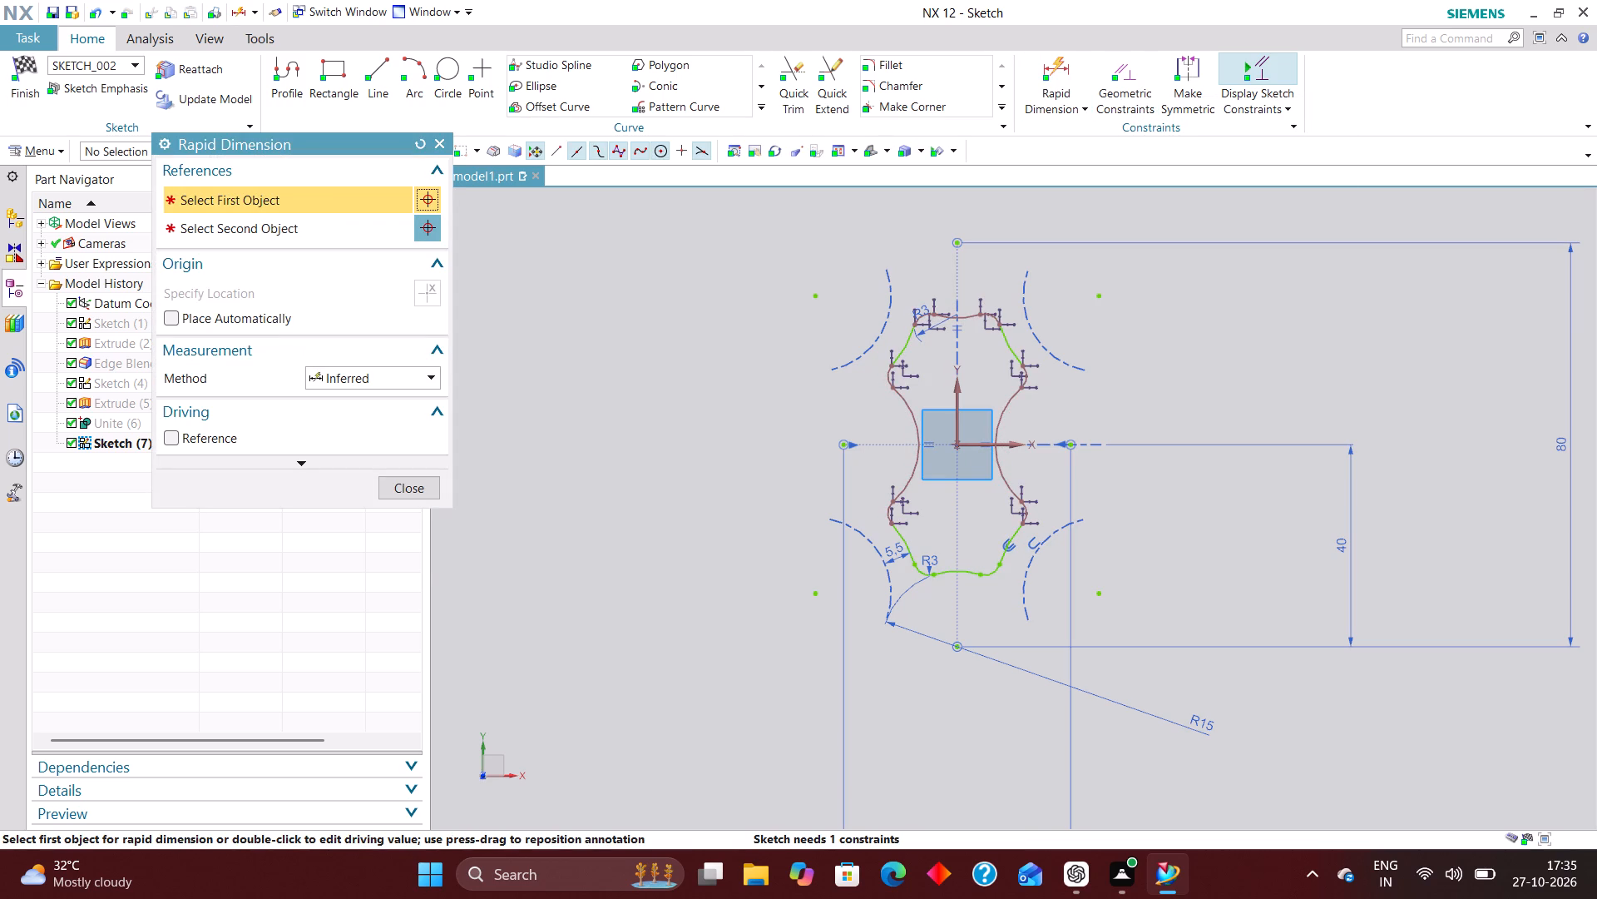
left_click(413, 377)
left_click(378, 525)
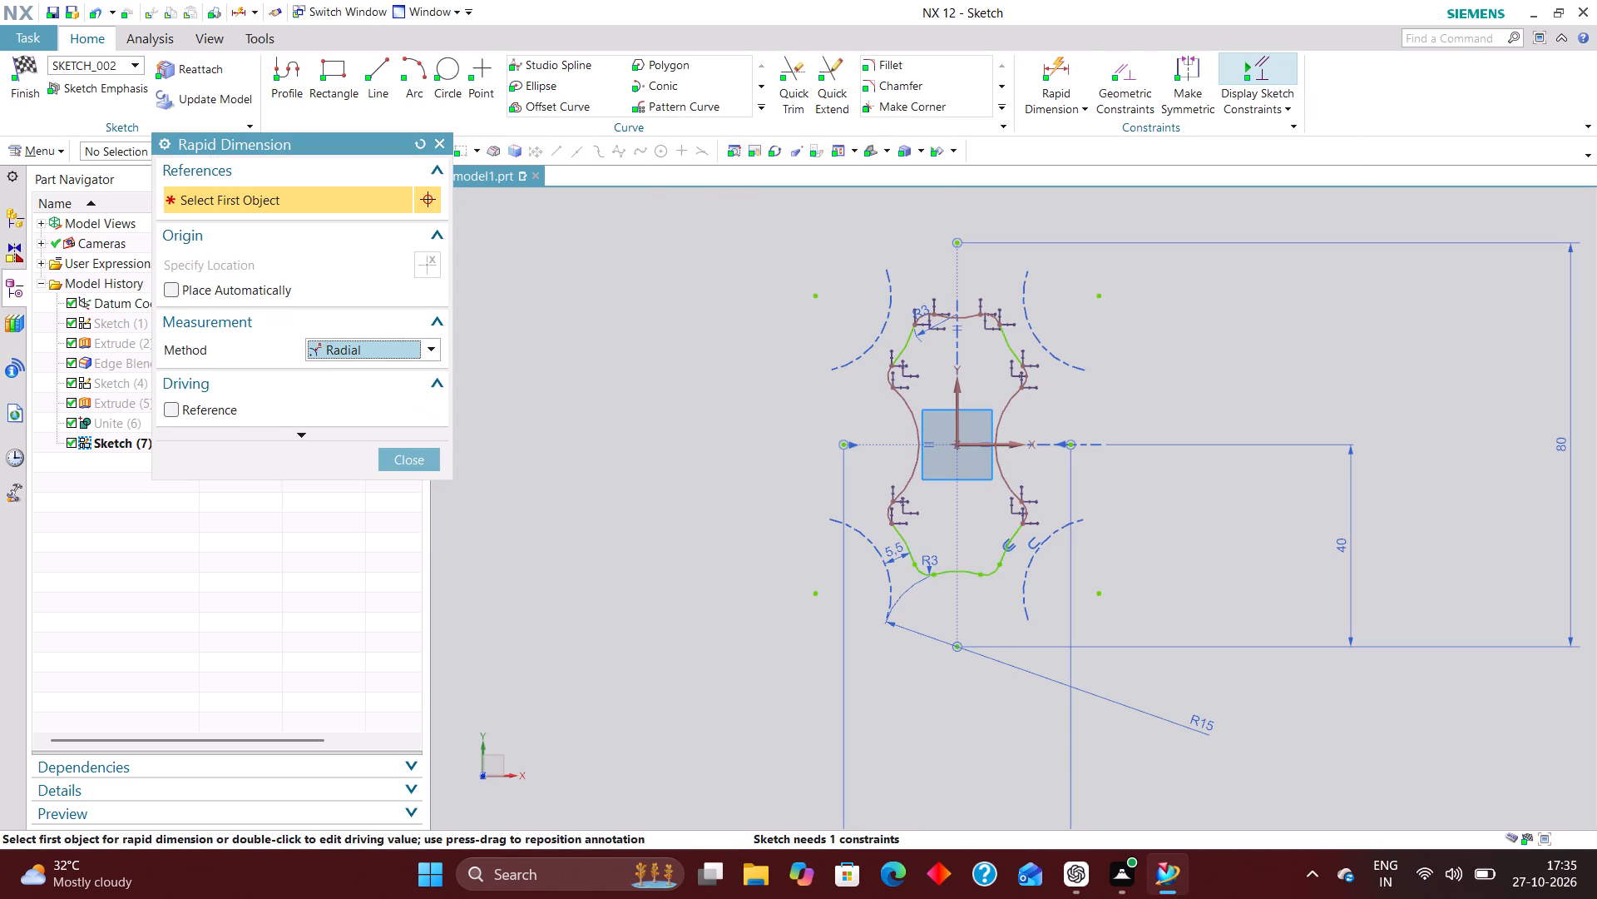
scroll(1016, 461, "up", 4)
left_click(984, 491)
left_click(1345, 274)
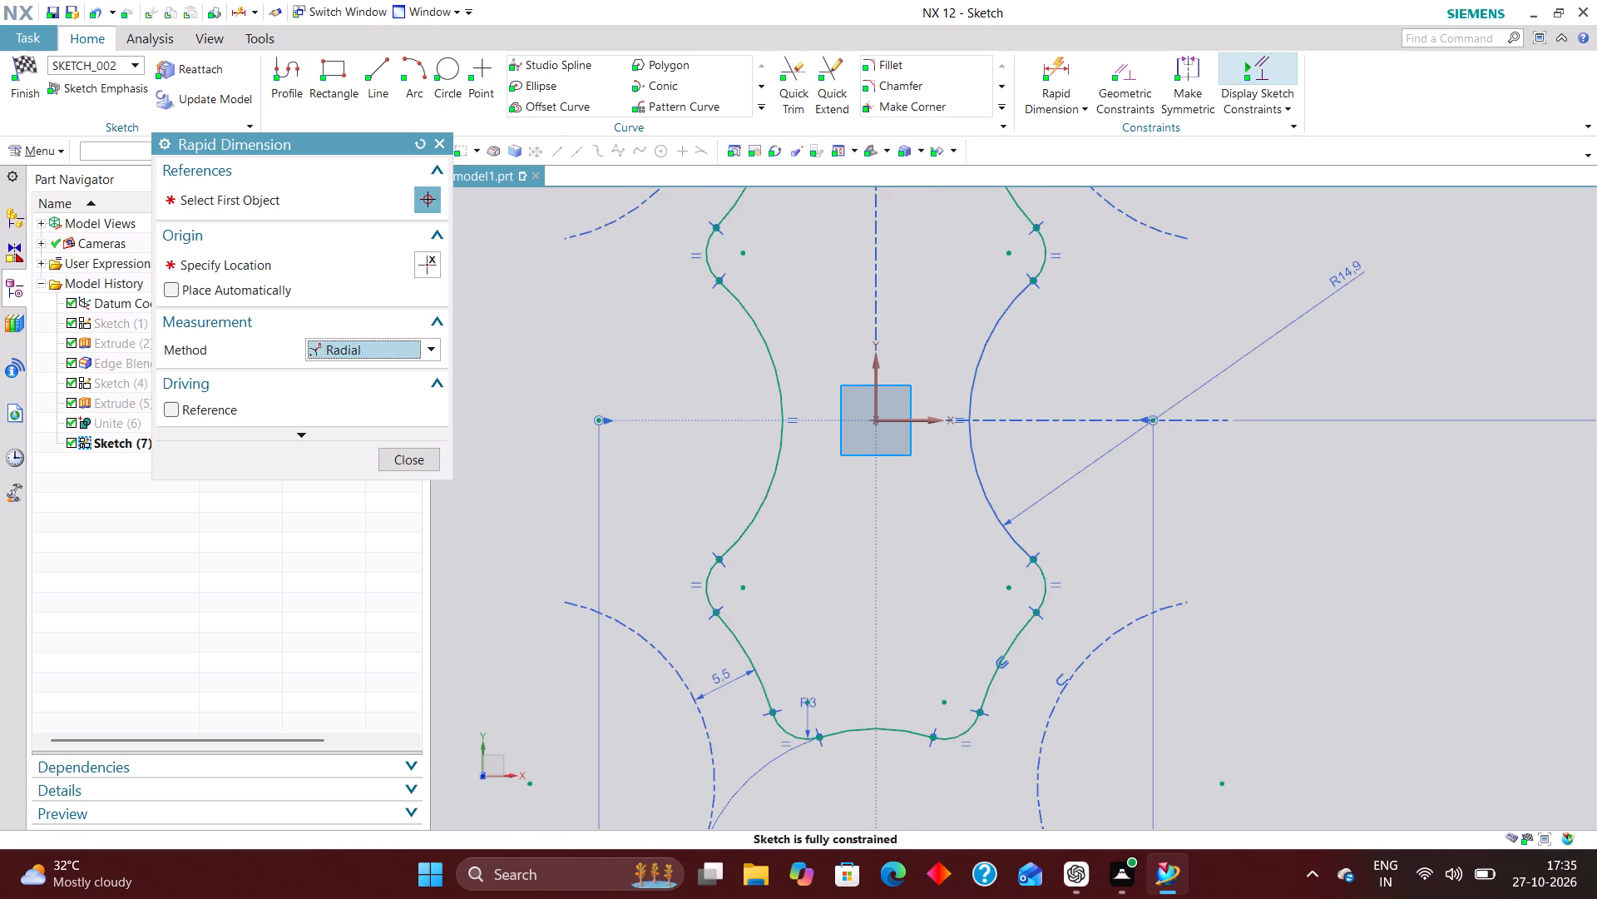
type("15")
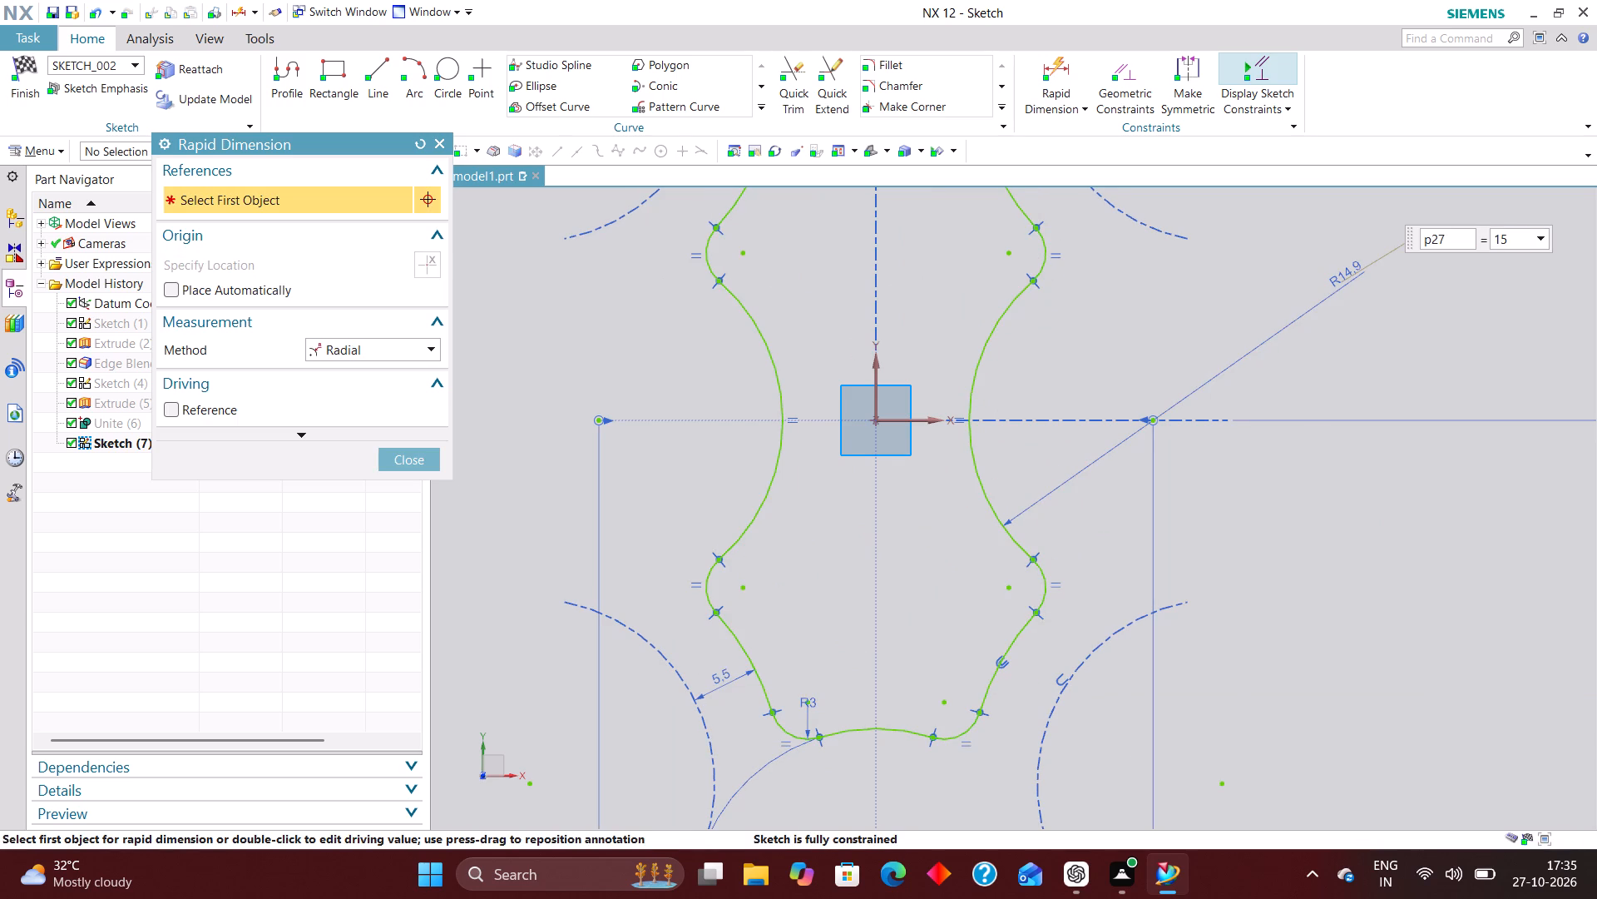
key("Return")
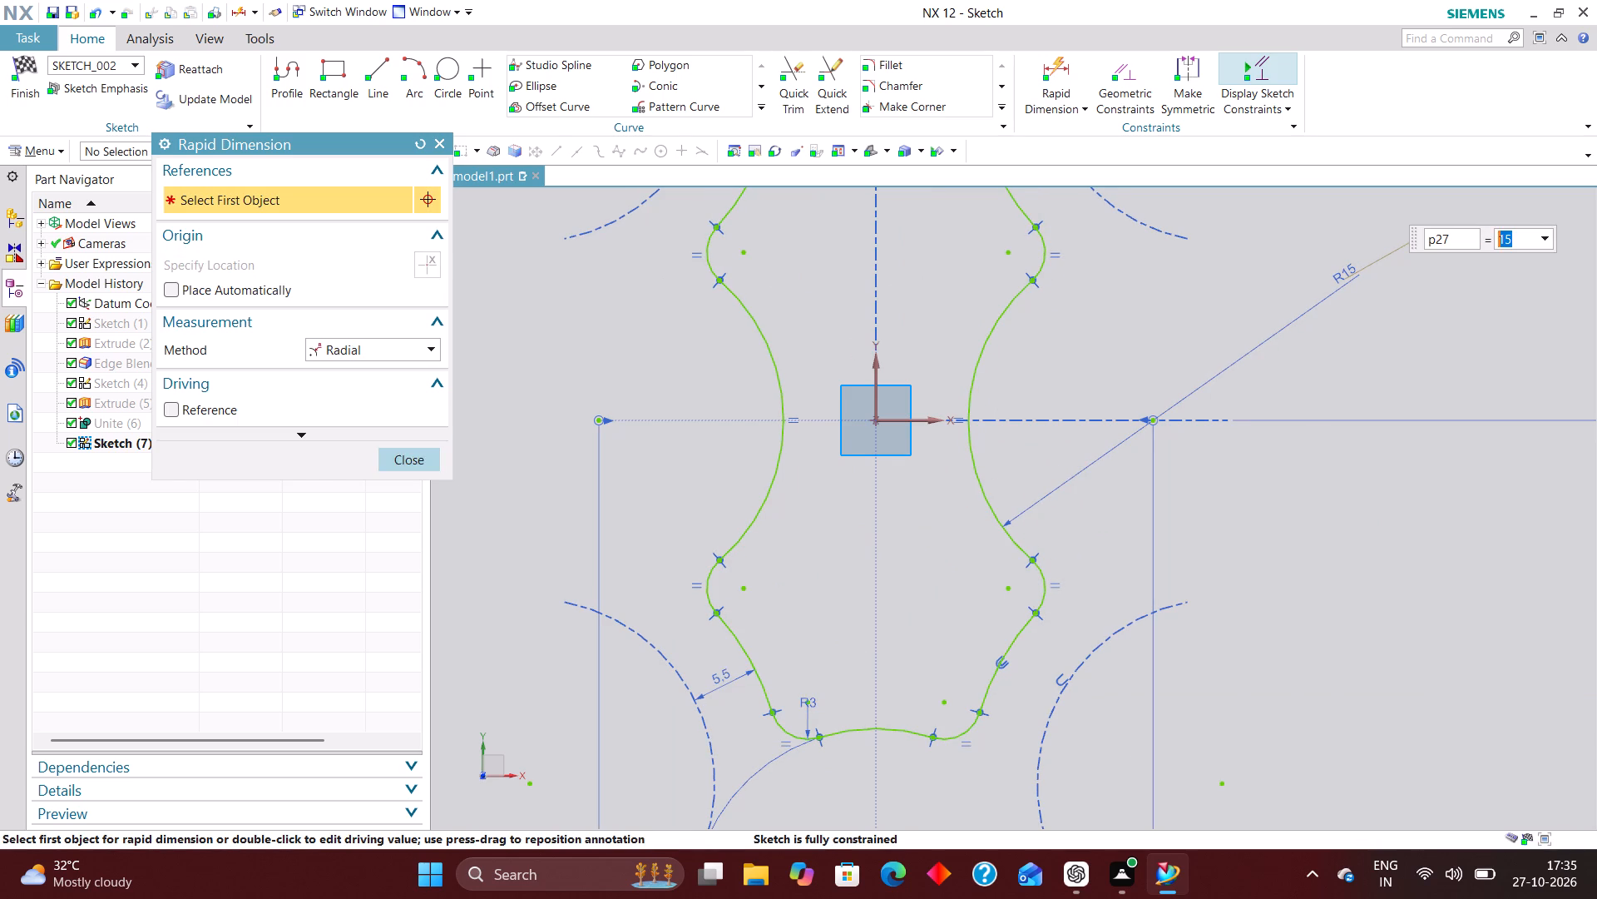
left_click(418, 452)
scroll(792, 446, "down", 5)
scroll(817, 502, "up", 5)
scroll(876, 496, "down", 3)
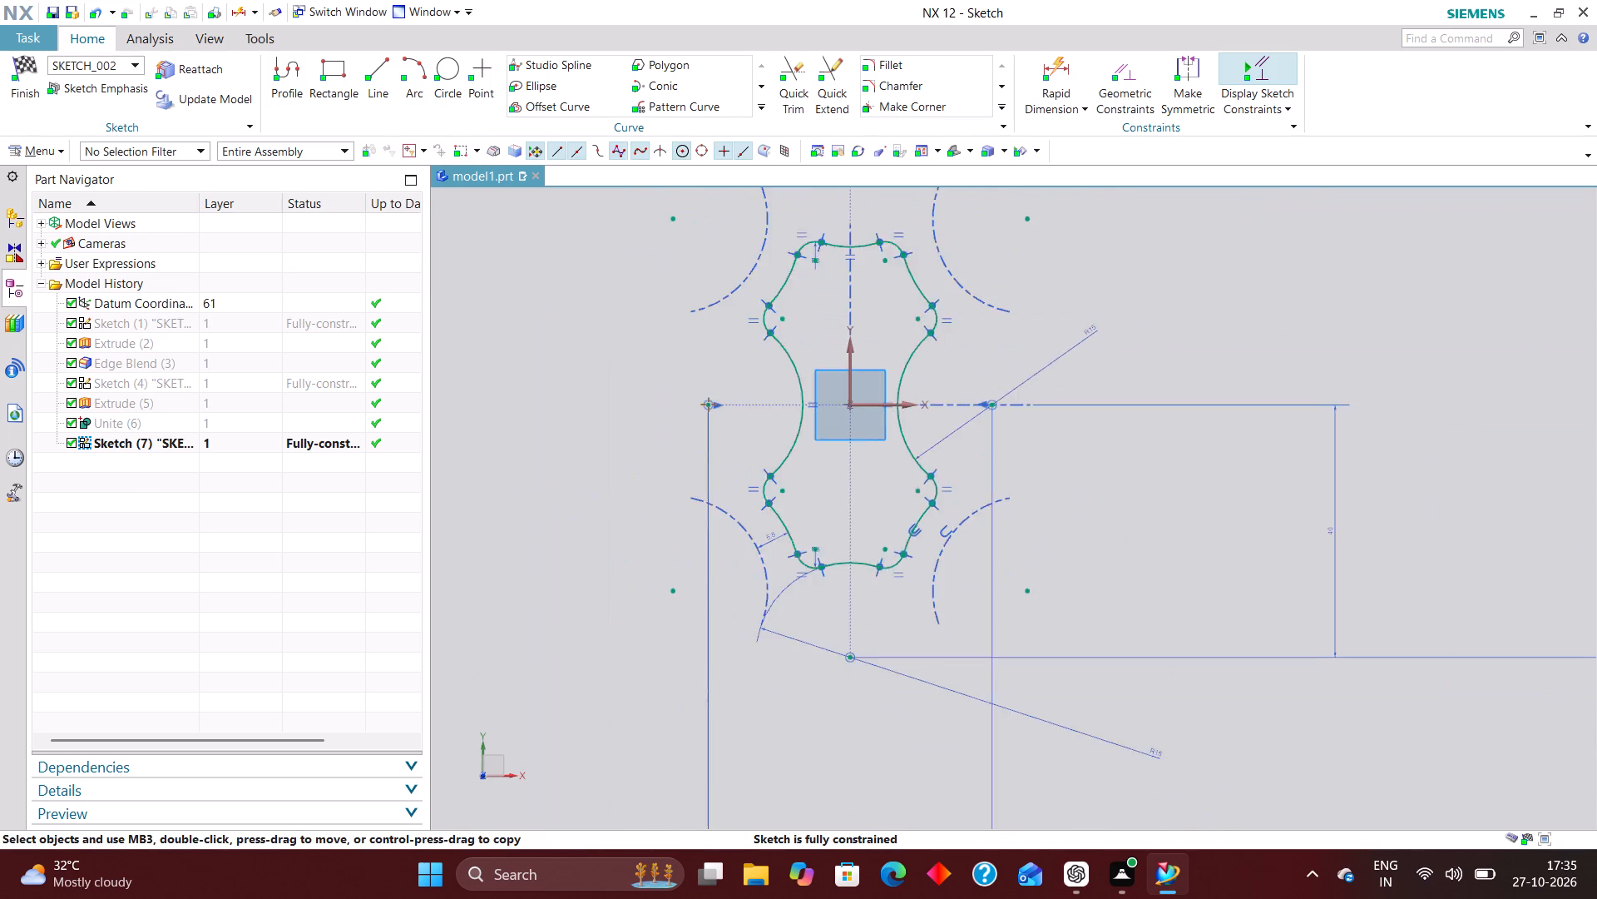
Show the hidden united base-plate and four-lobe boss body, and finish the inner profile sketch.
scroll(982, 554, "up", 4)
right_click(967, 455)
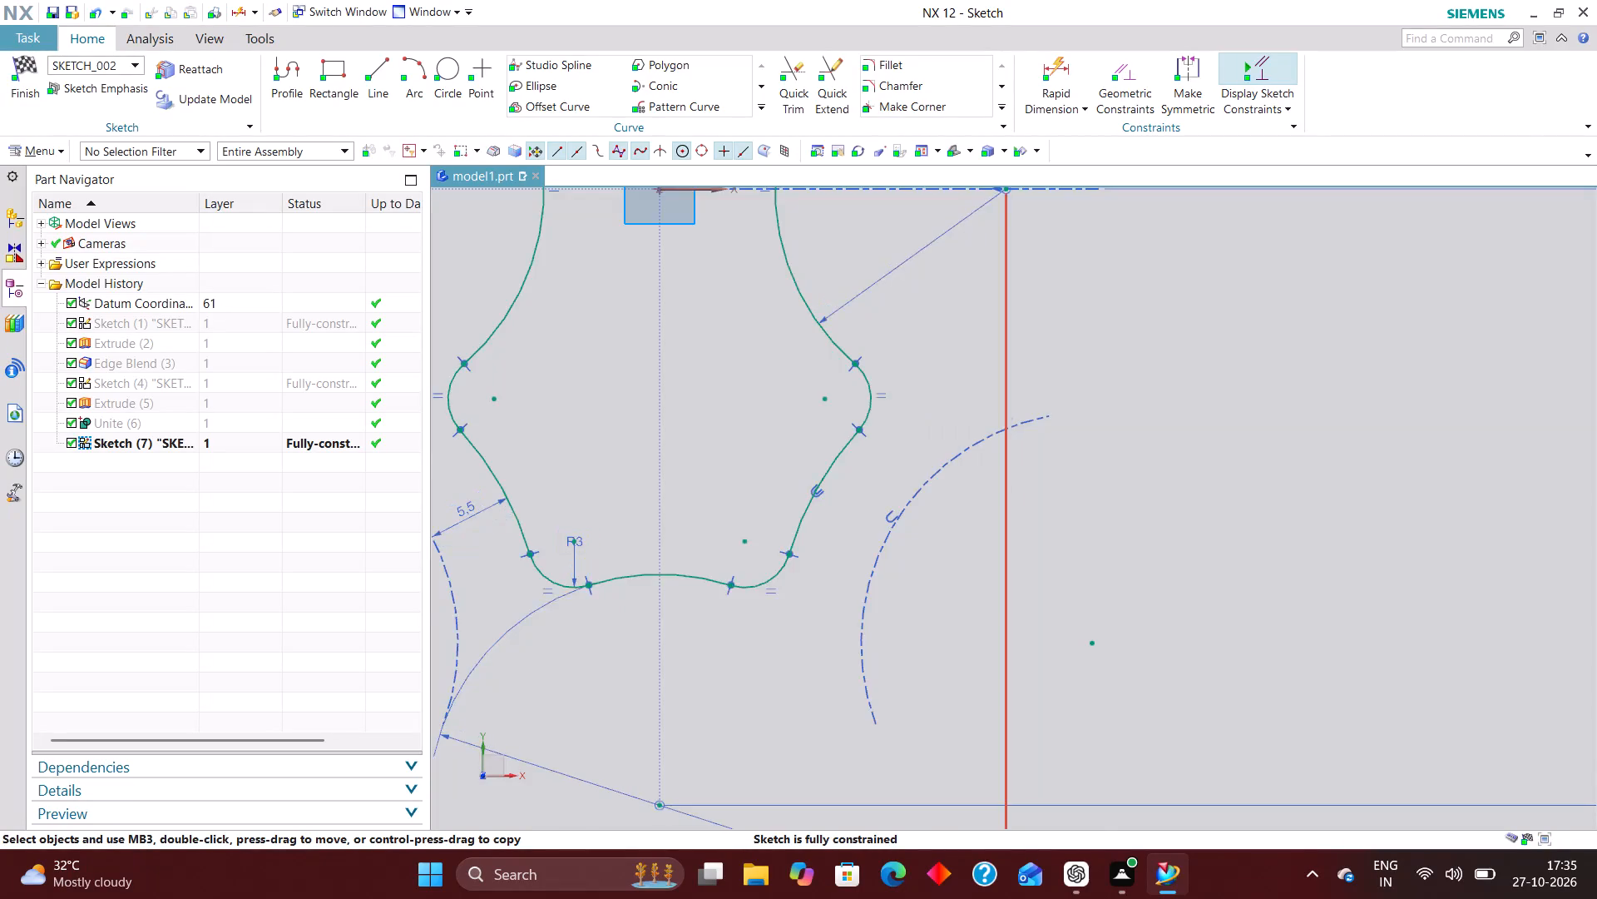
scroll(998, 579, "down", 3)
right_click(163, 418)
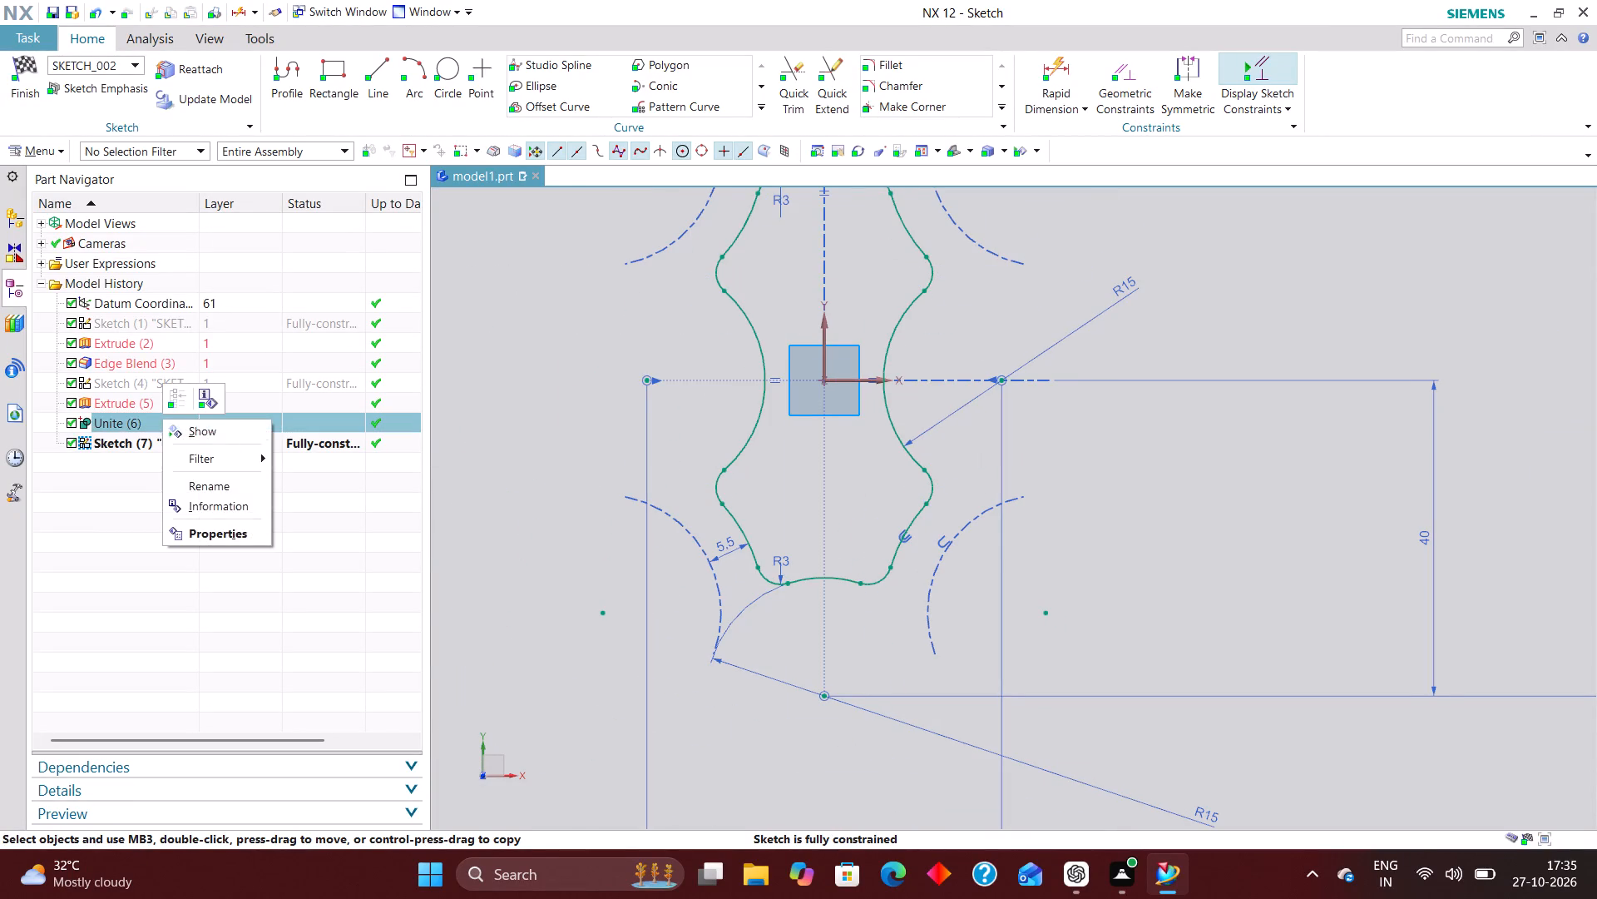
left_click(194, 426)
scroll(787, 565, "down", 3)
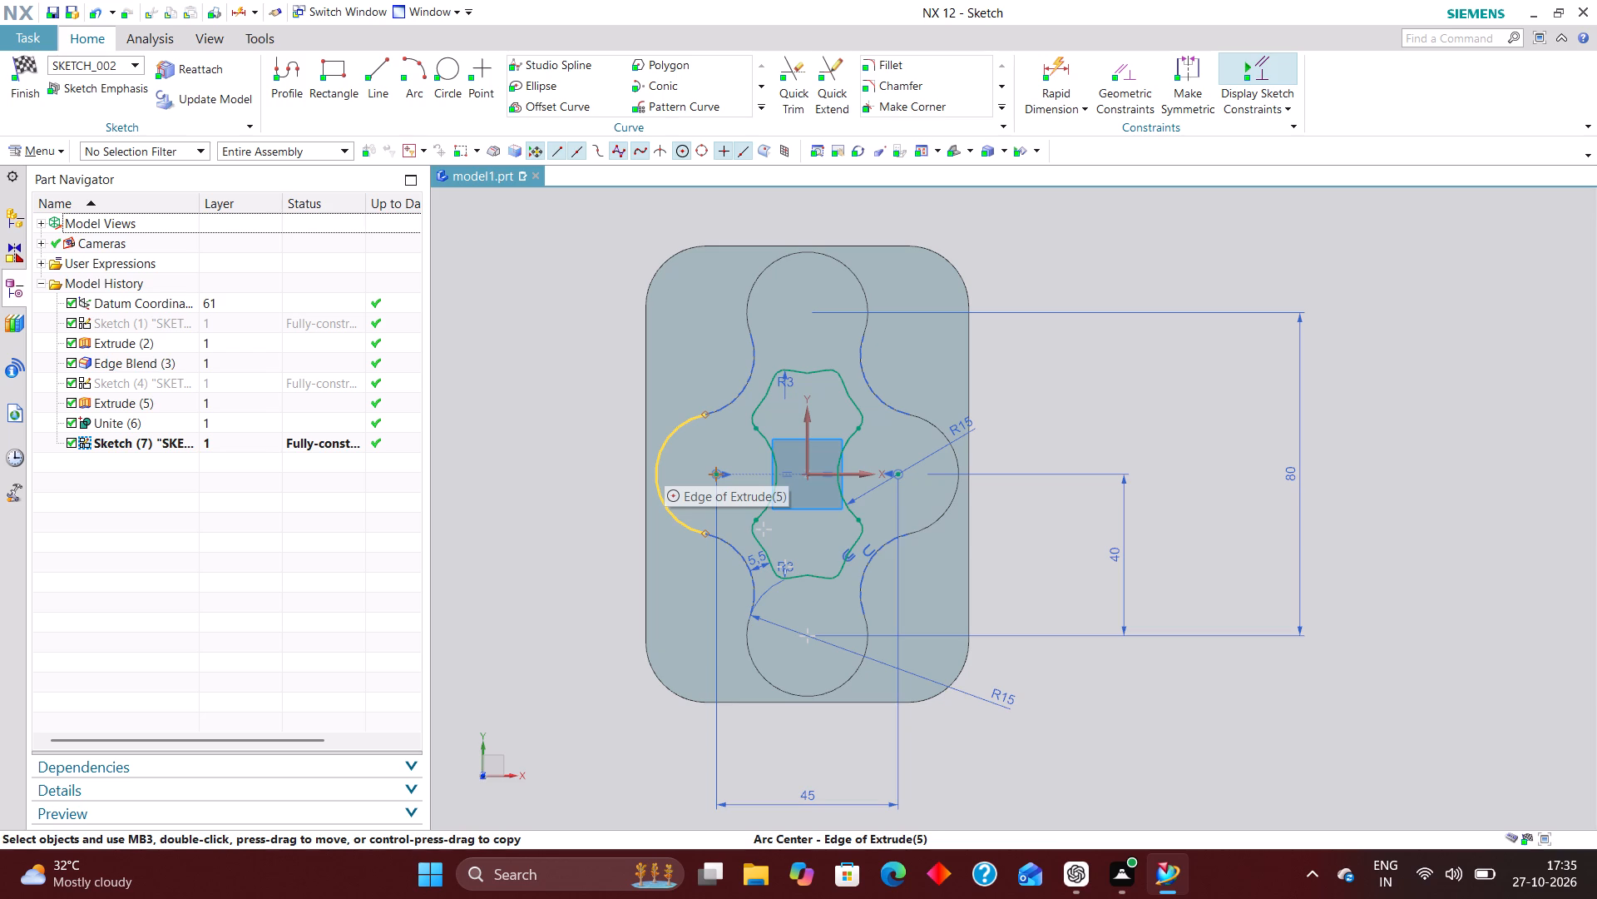
scroll(849, 577, "up", 3)
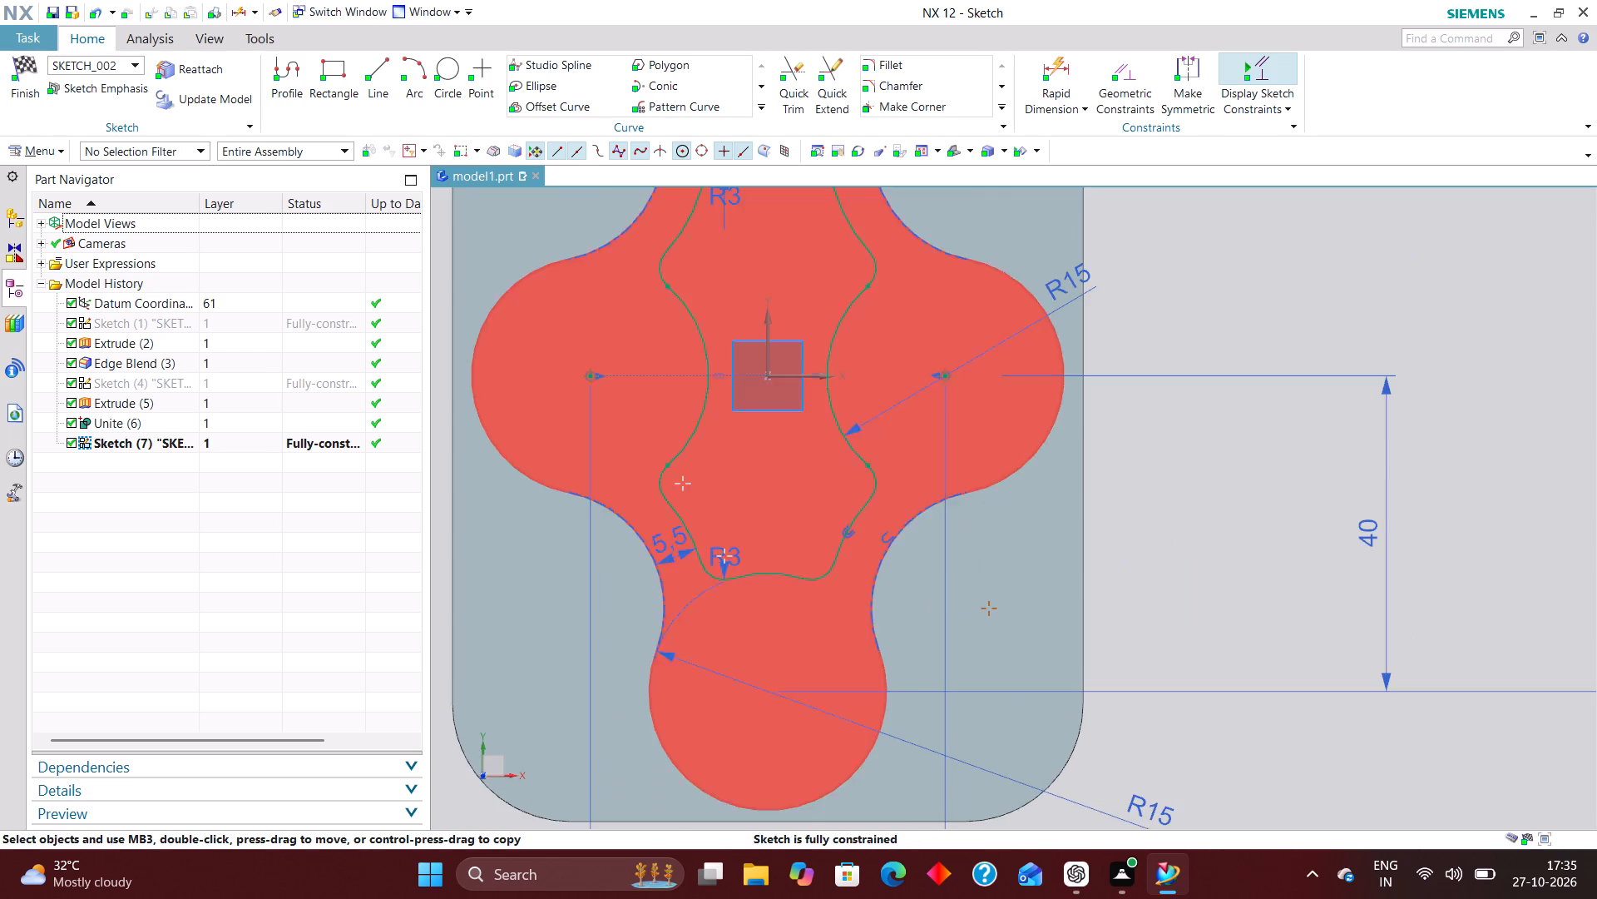
scroll(951, 530, "down", 3)
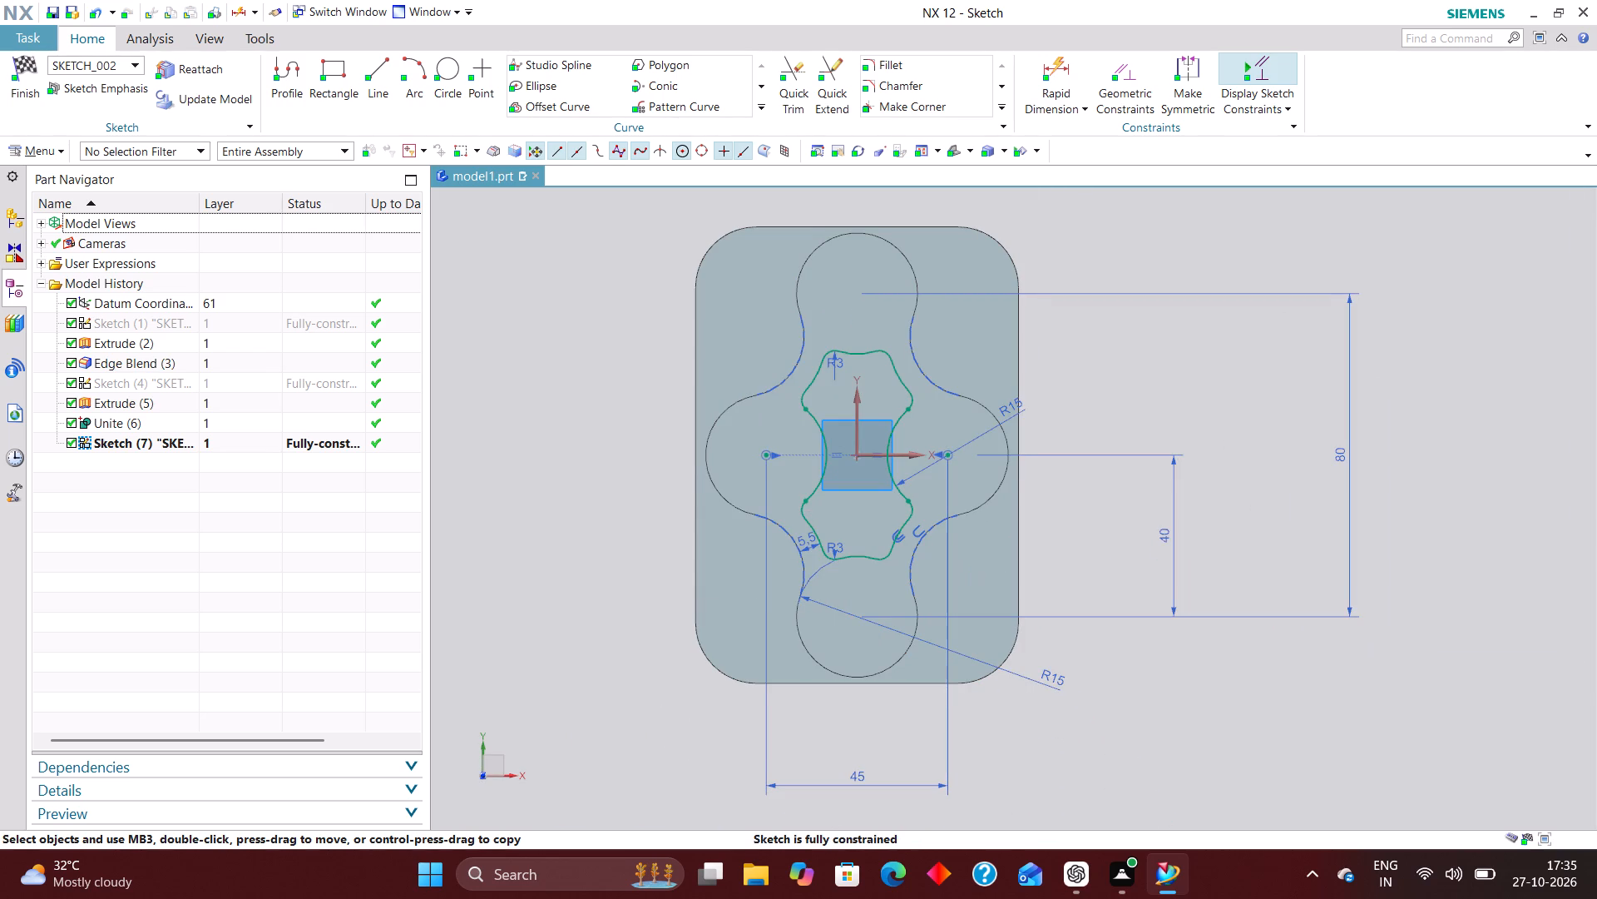
left_click(22, 62)
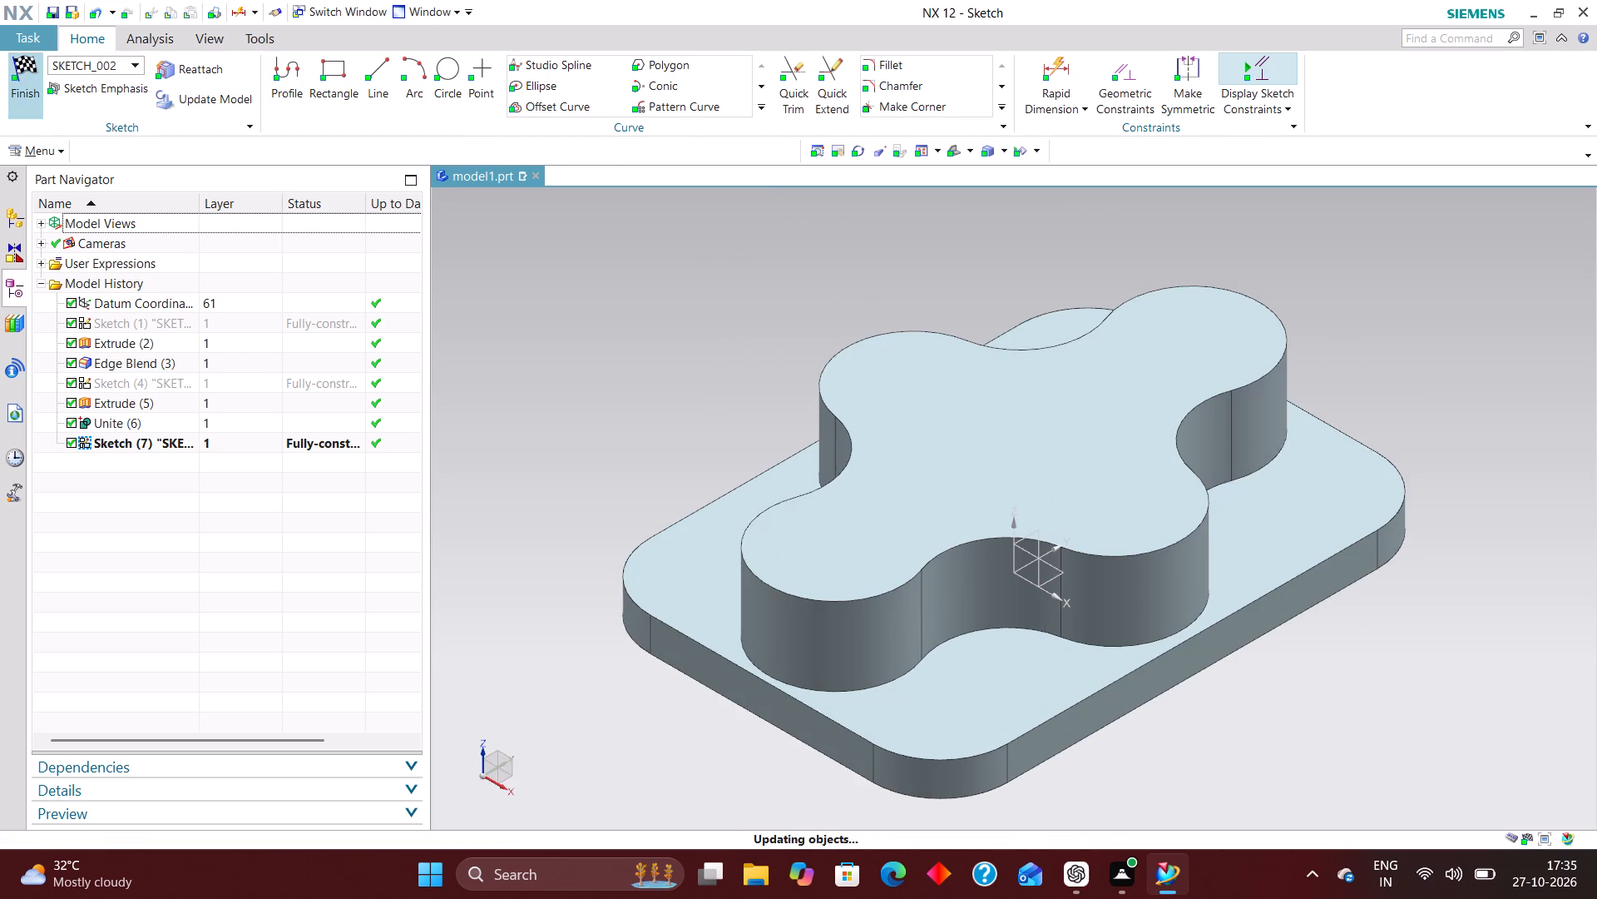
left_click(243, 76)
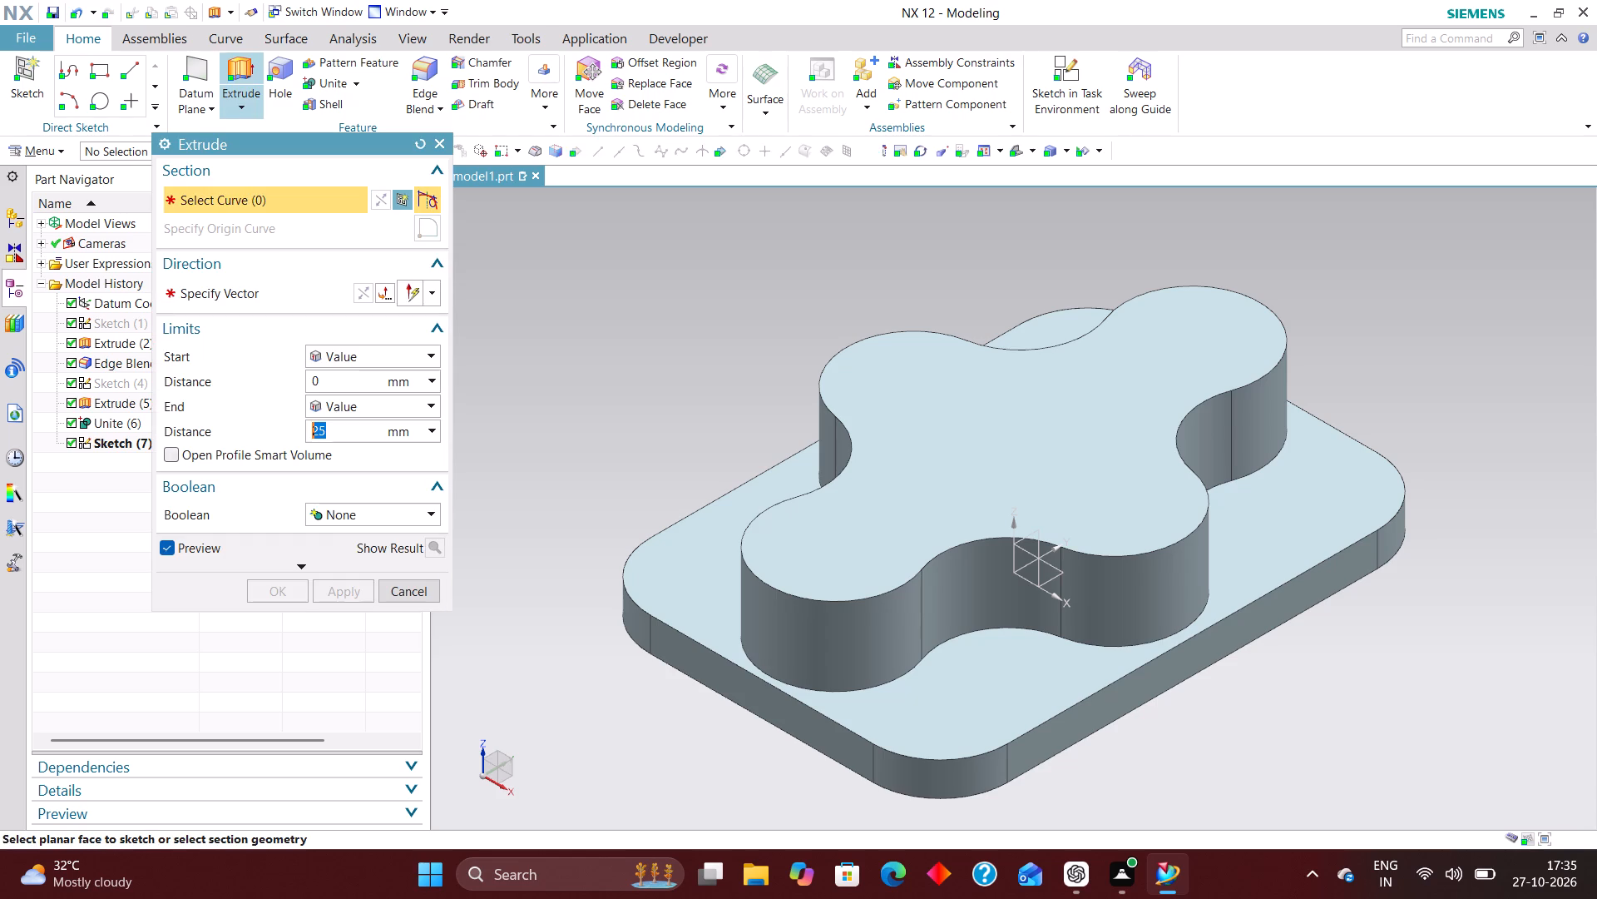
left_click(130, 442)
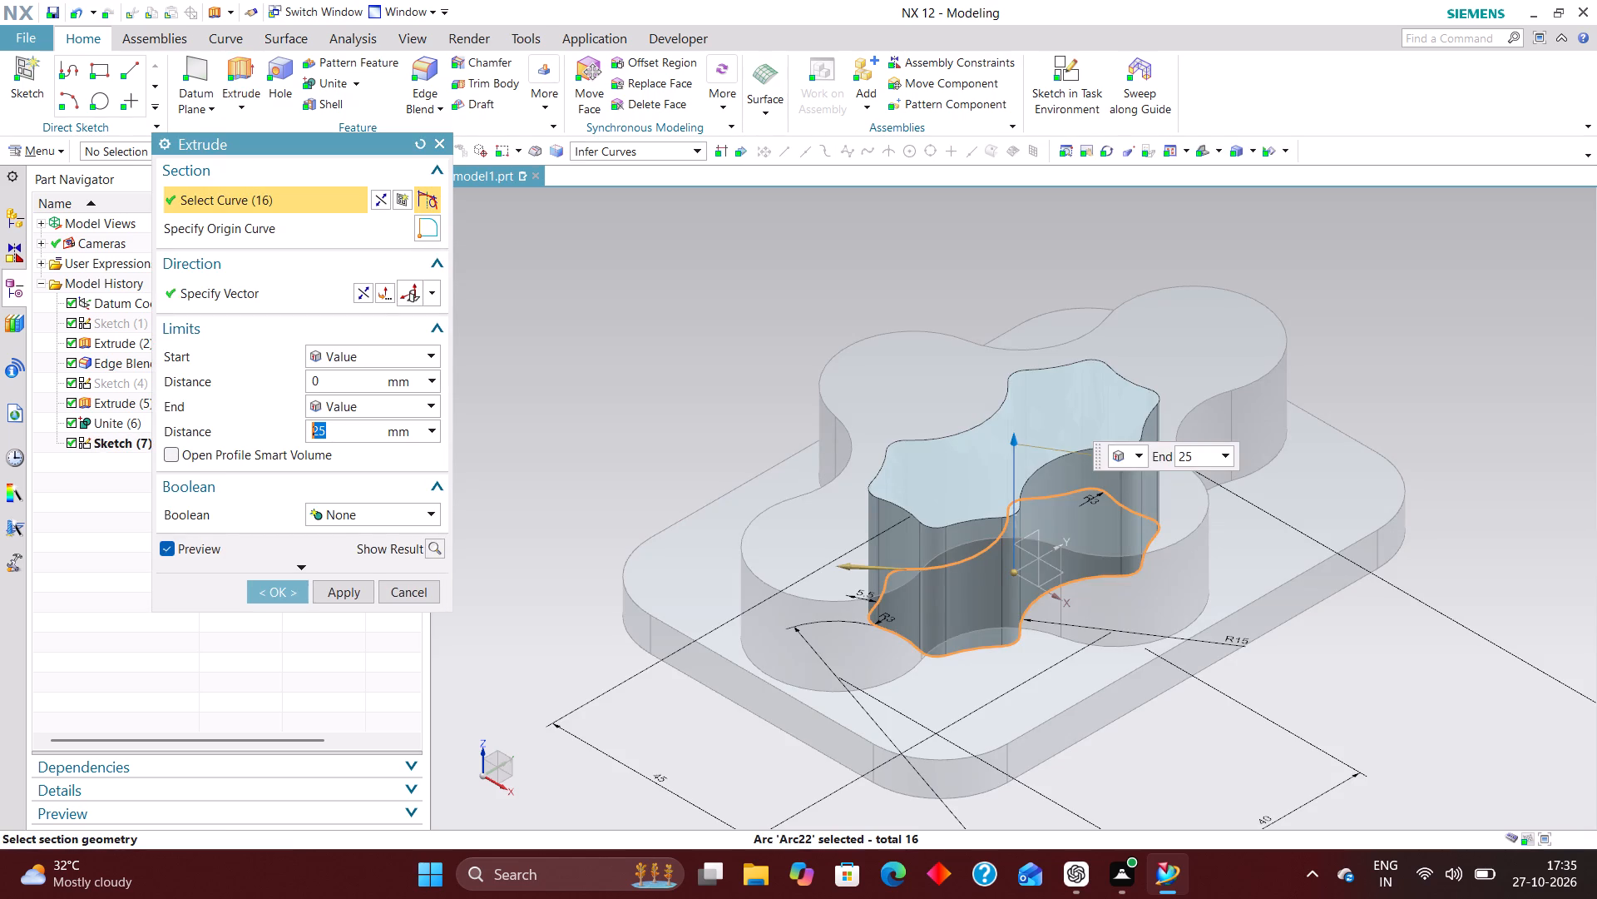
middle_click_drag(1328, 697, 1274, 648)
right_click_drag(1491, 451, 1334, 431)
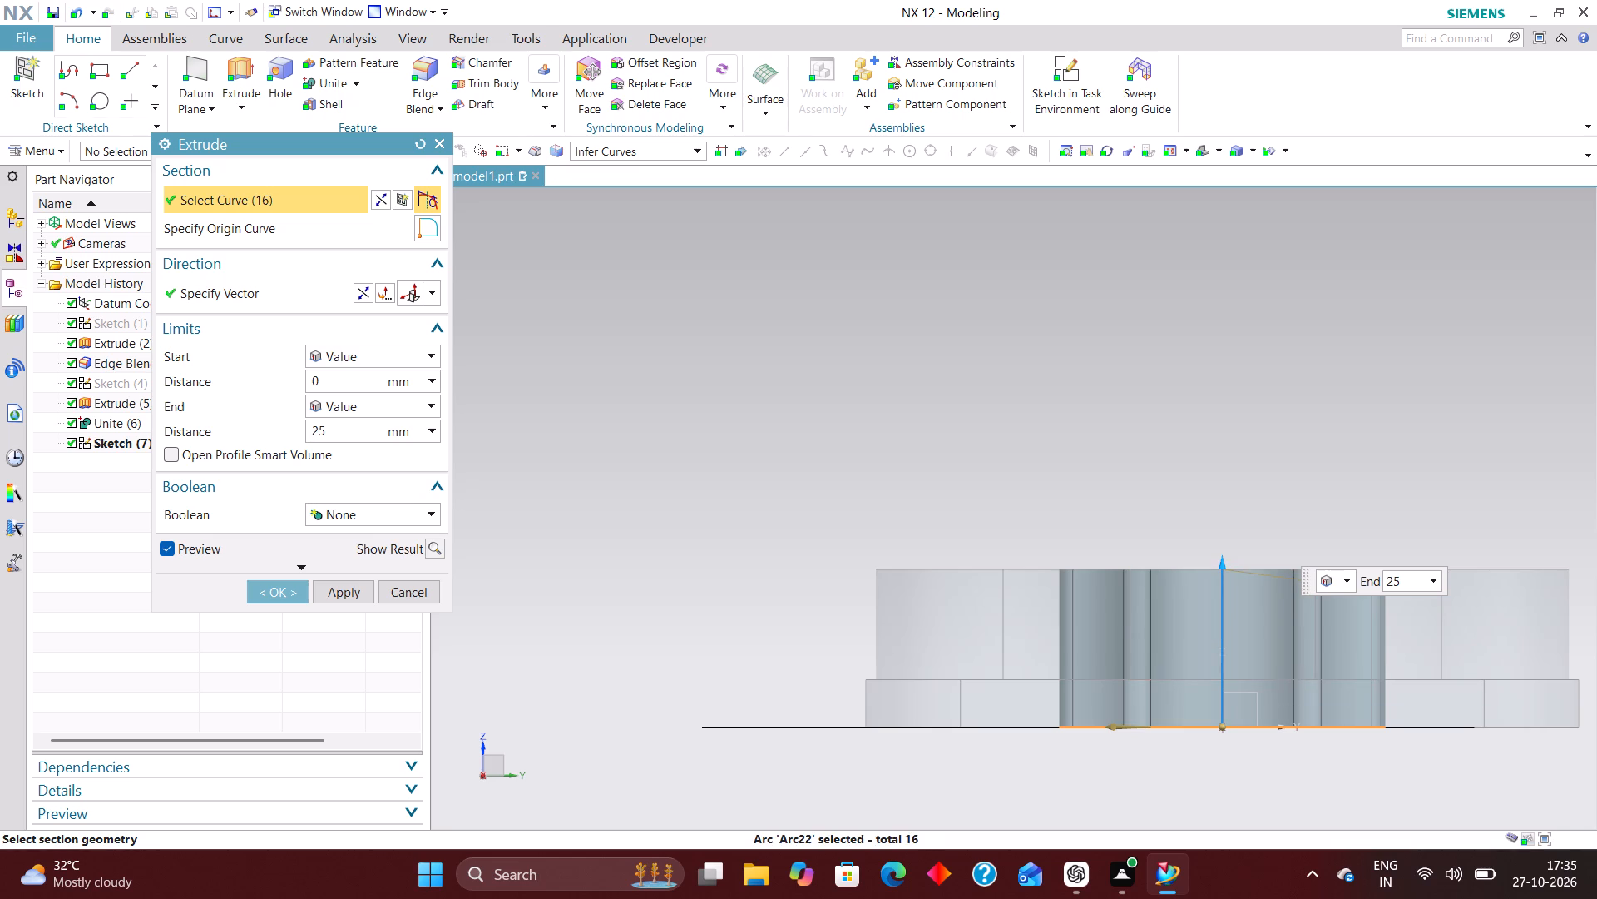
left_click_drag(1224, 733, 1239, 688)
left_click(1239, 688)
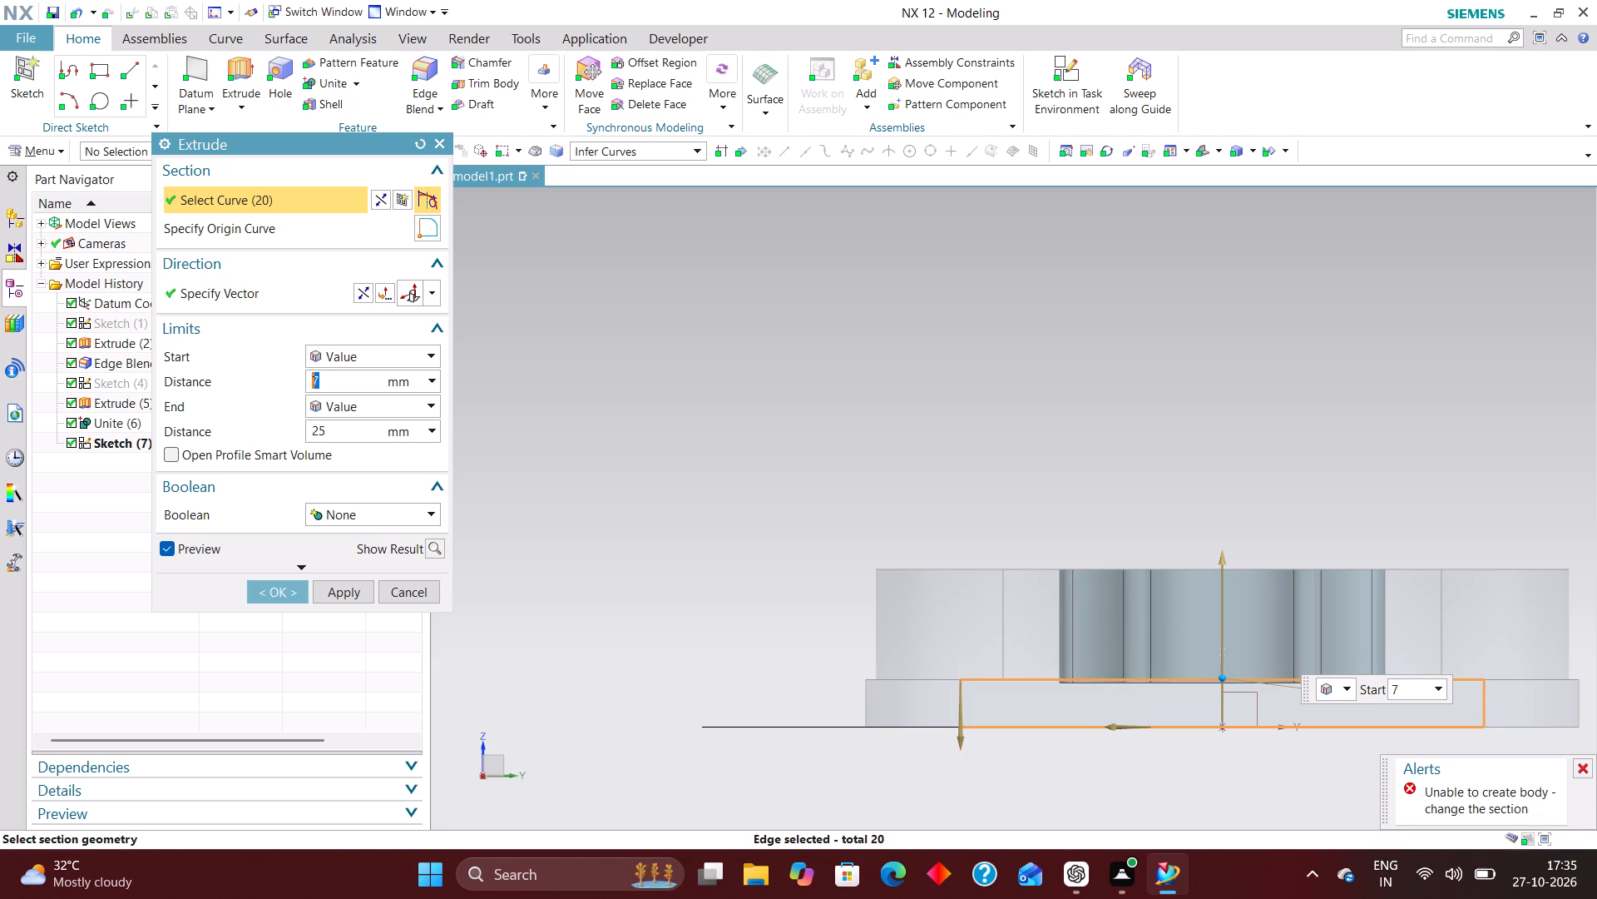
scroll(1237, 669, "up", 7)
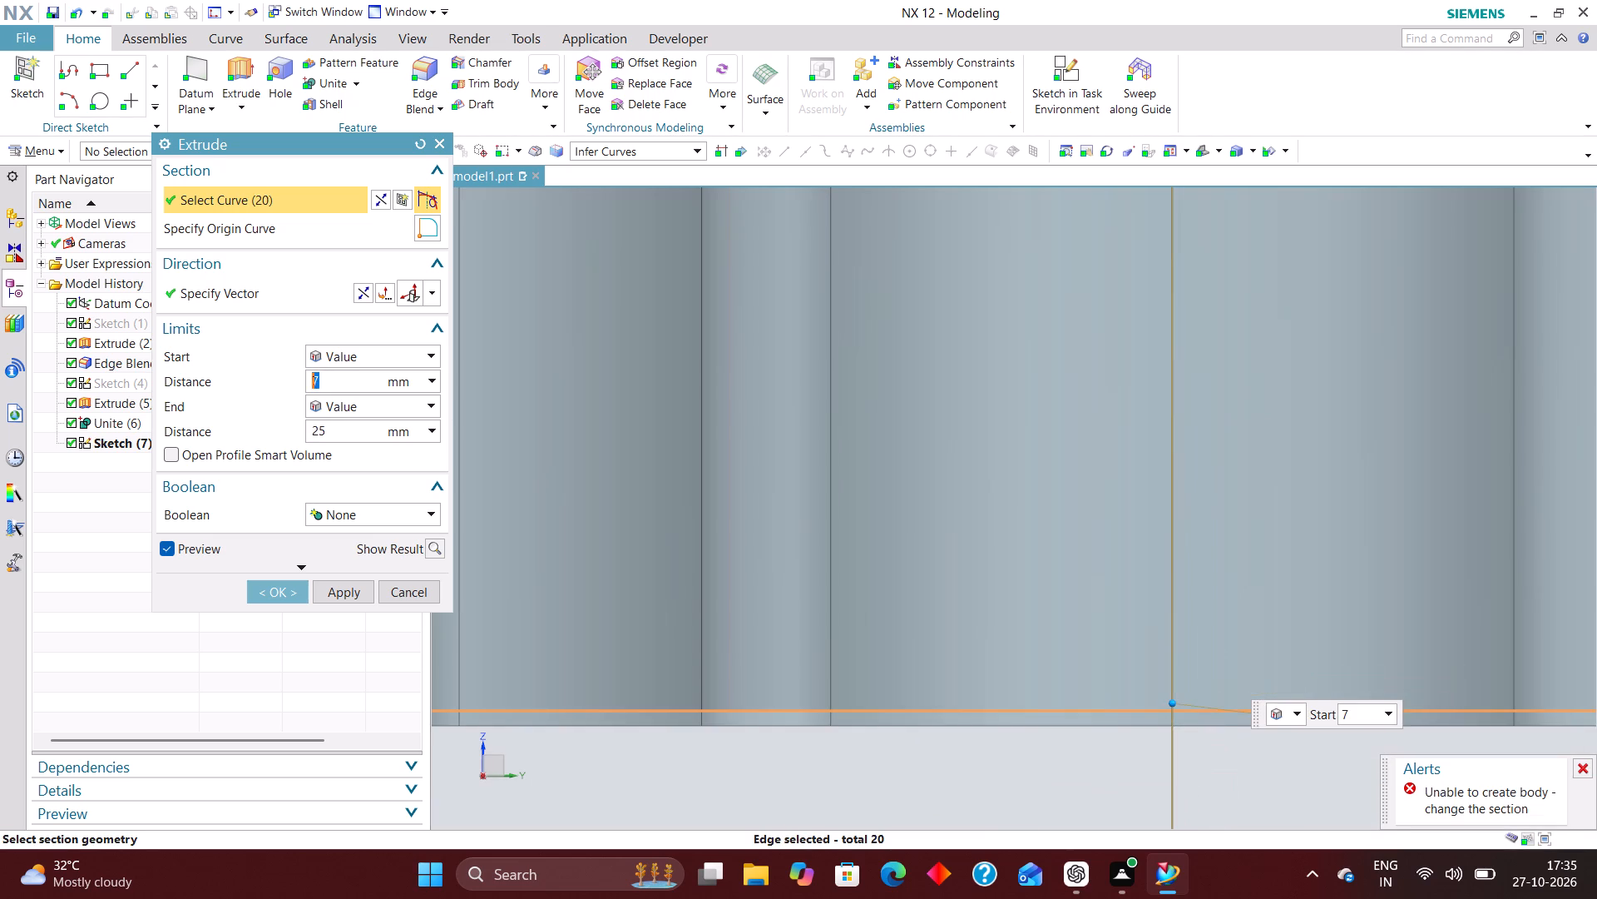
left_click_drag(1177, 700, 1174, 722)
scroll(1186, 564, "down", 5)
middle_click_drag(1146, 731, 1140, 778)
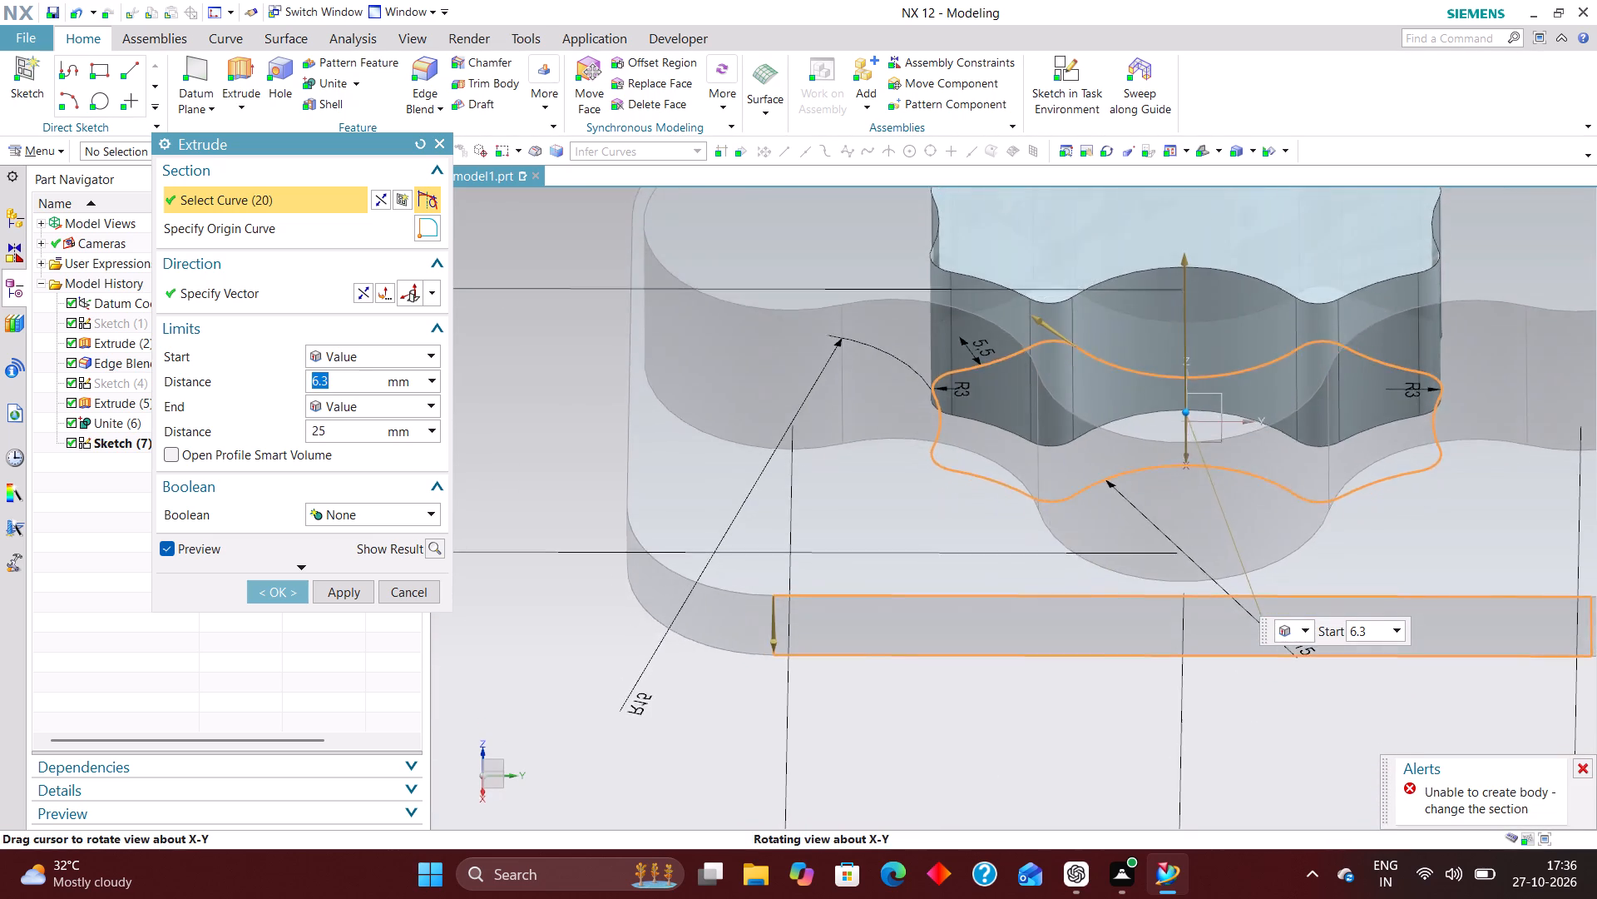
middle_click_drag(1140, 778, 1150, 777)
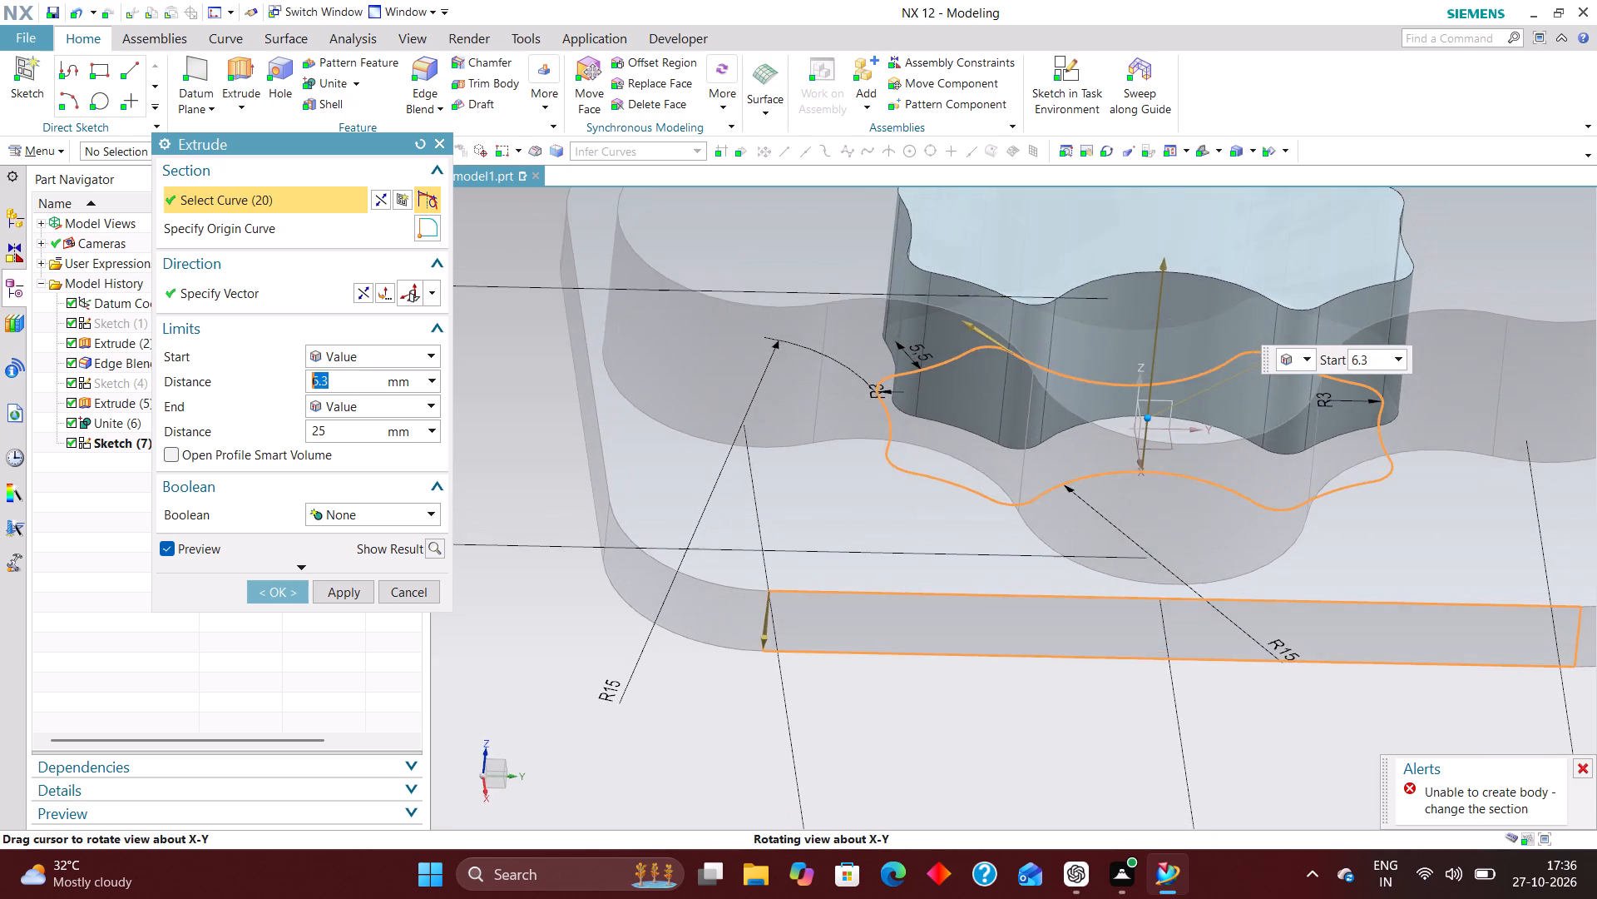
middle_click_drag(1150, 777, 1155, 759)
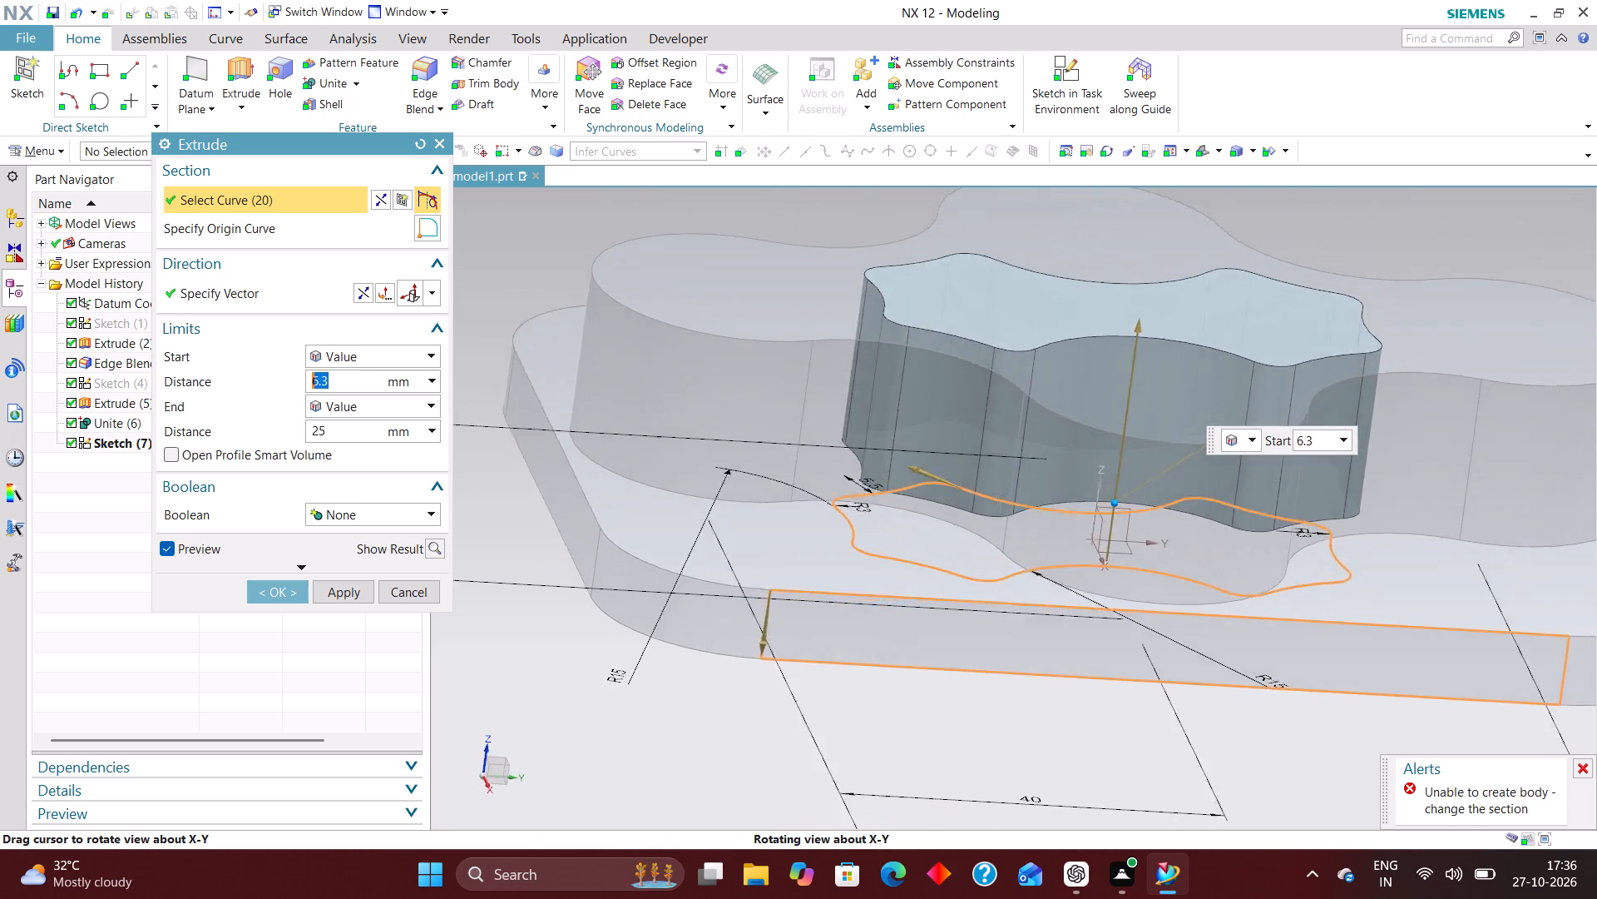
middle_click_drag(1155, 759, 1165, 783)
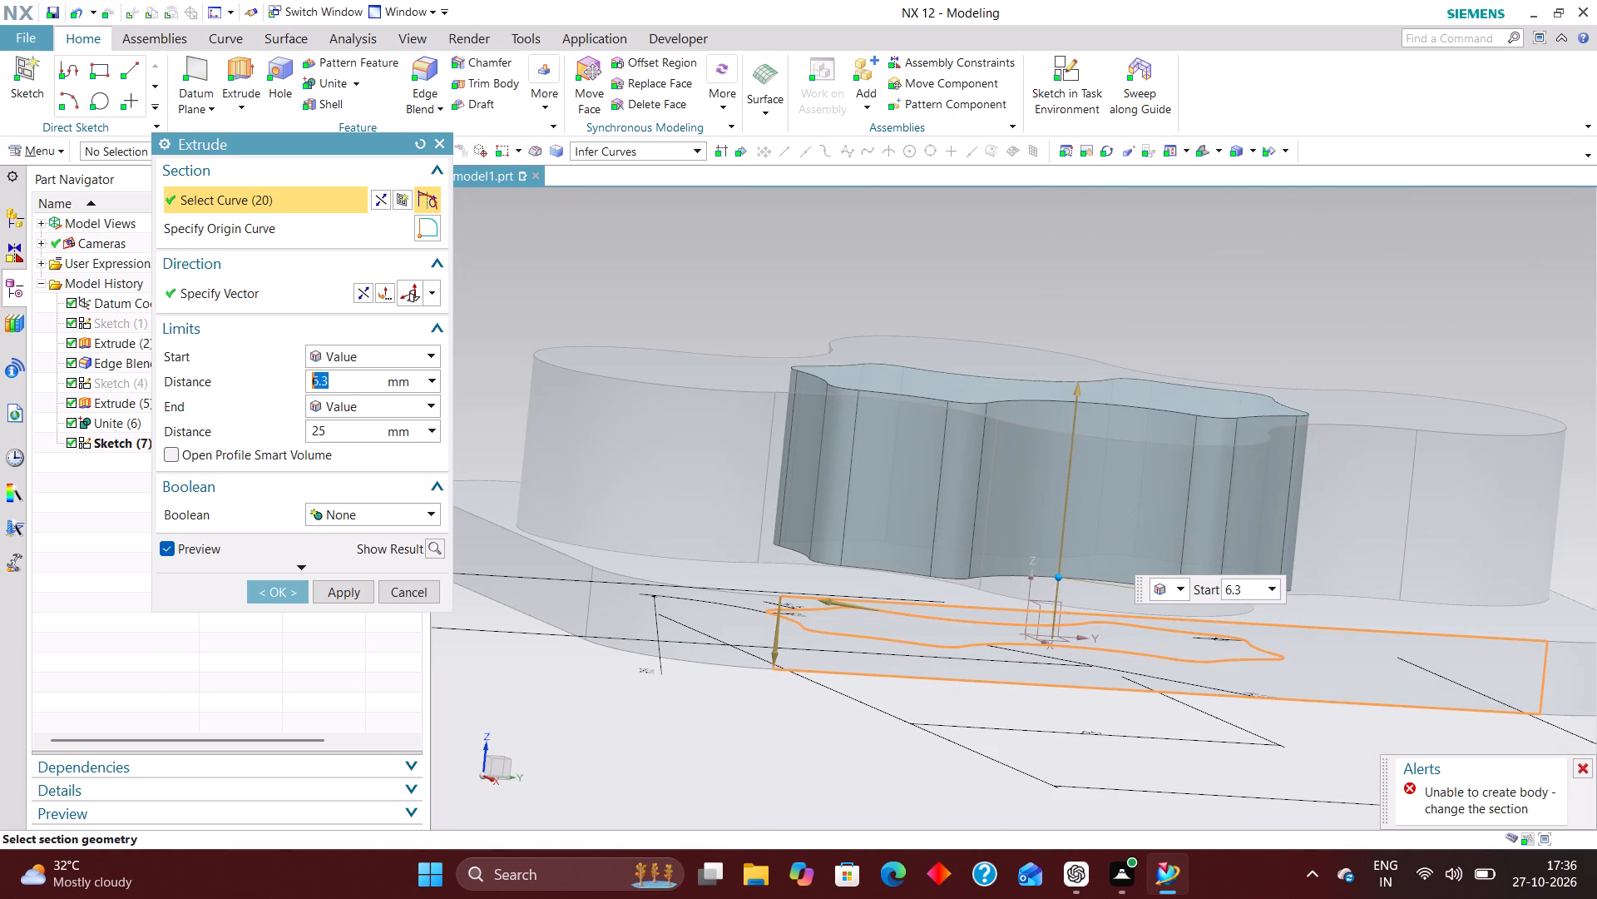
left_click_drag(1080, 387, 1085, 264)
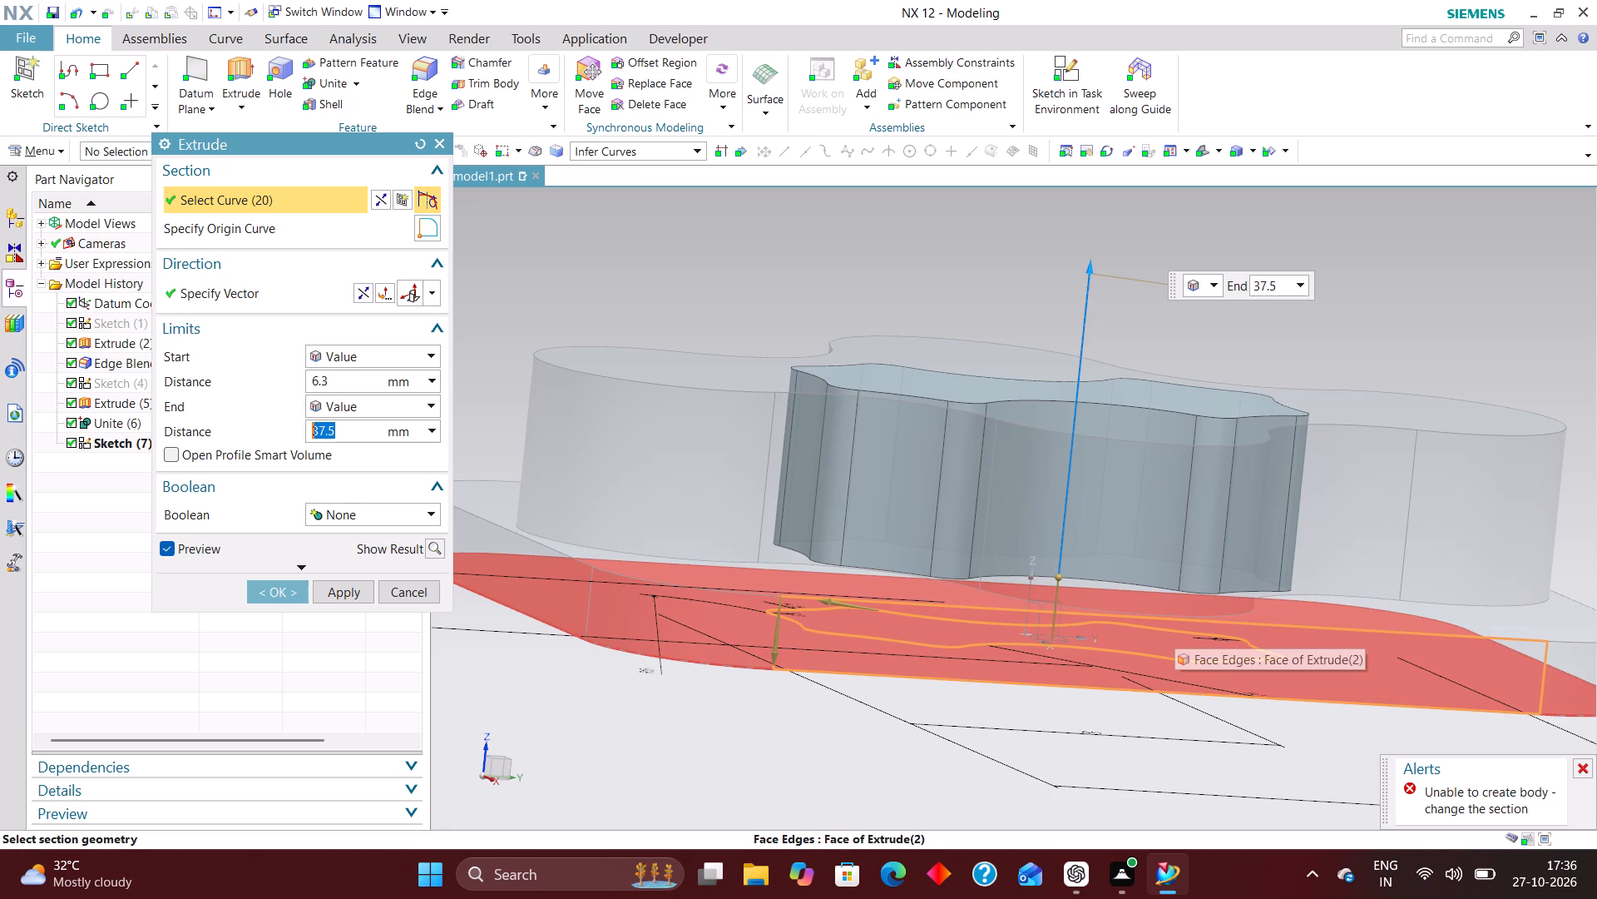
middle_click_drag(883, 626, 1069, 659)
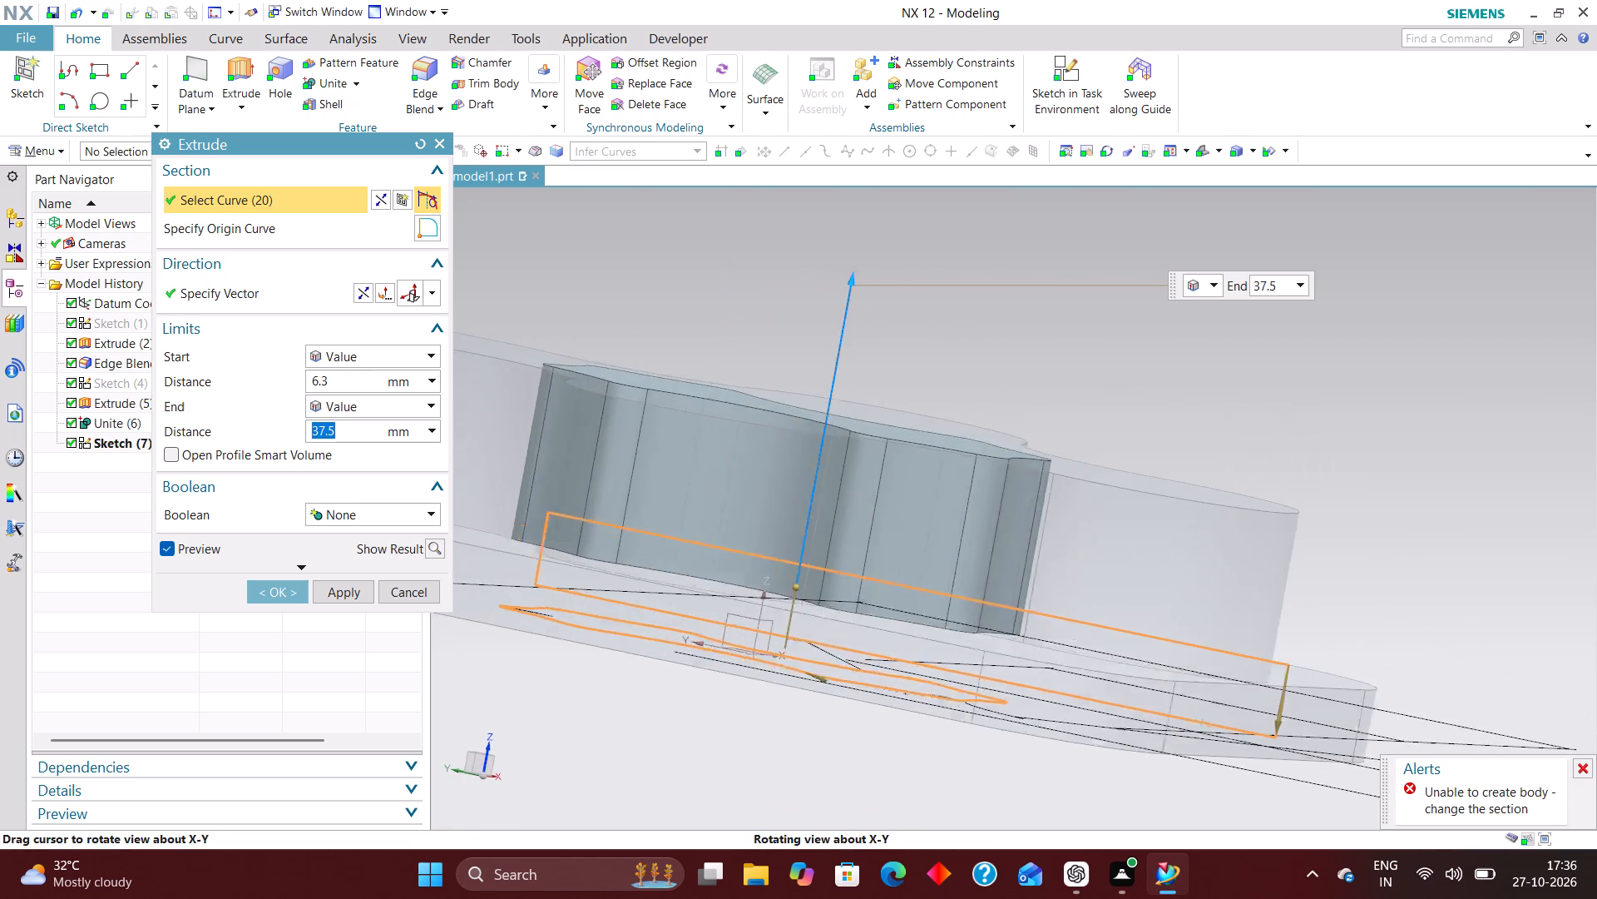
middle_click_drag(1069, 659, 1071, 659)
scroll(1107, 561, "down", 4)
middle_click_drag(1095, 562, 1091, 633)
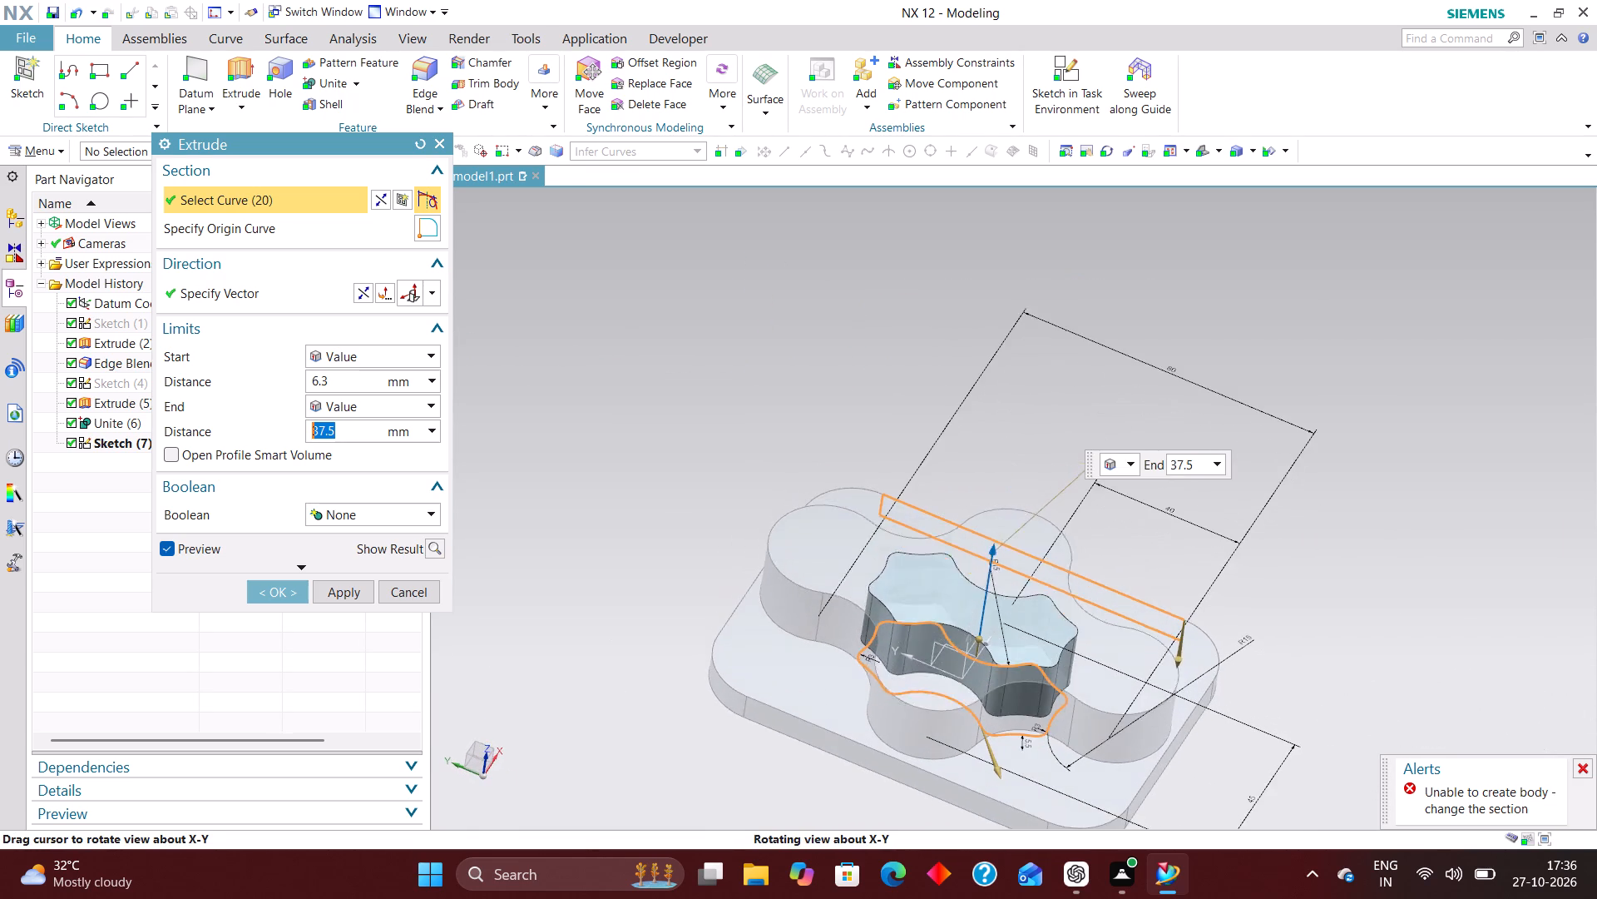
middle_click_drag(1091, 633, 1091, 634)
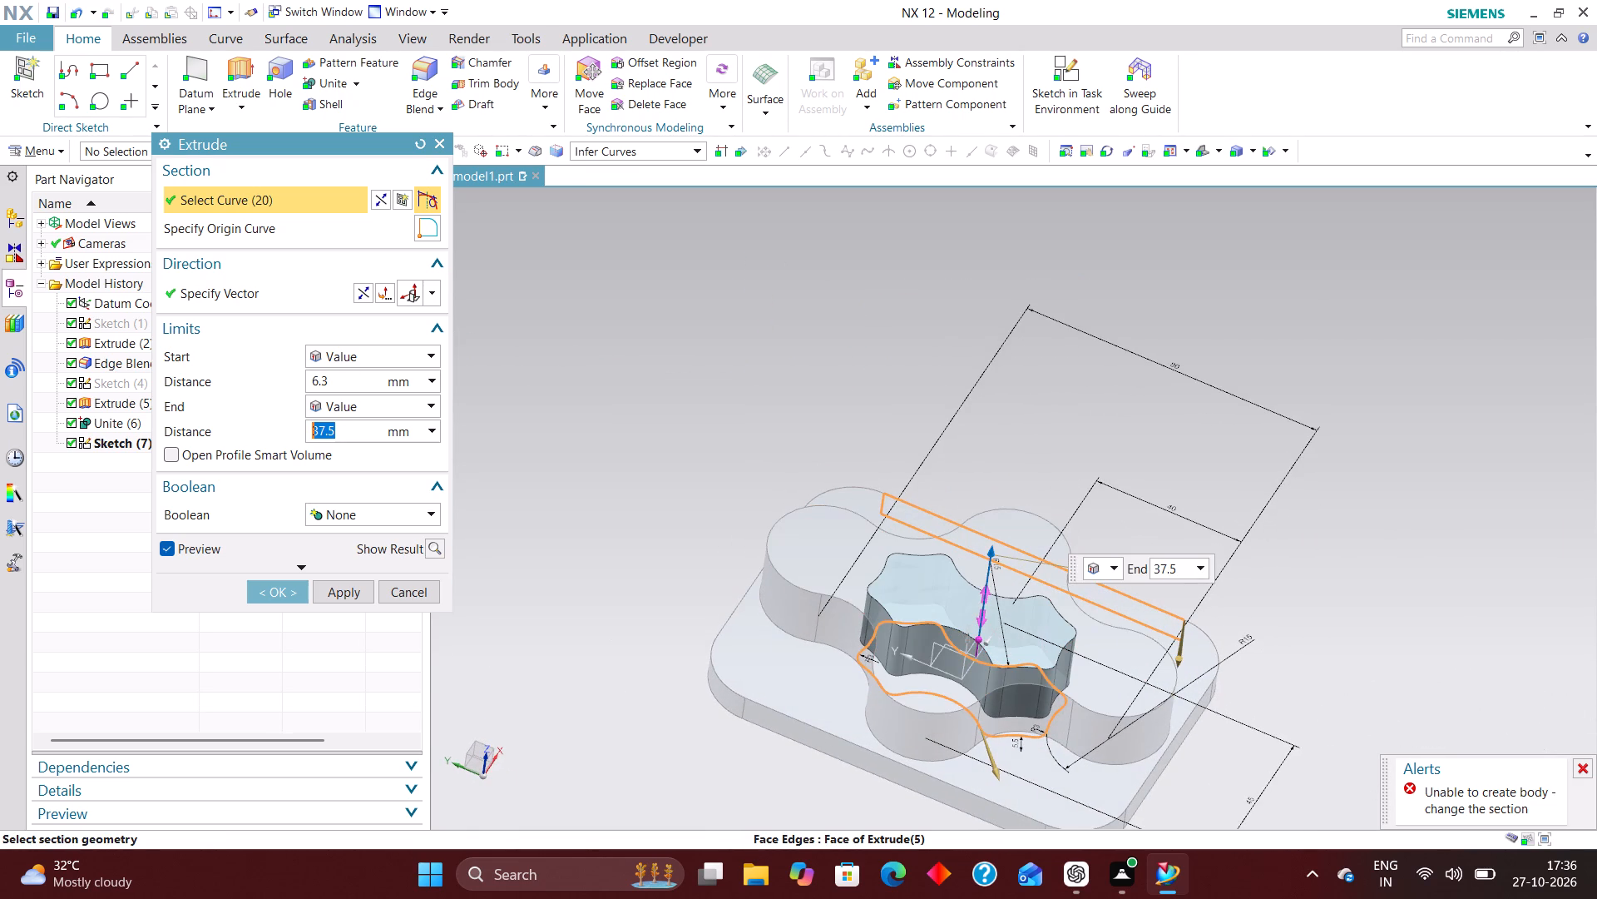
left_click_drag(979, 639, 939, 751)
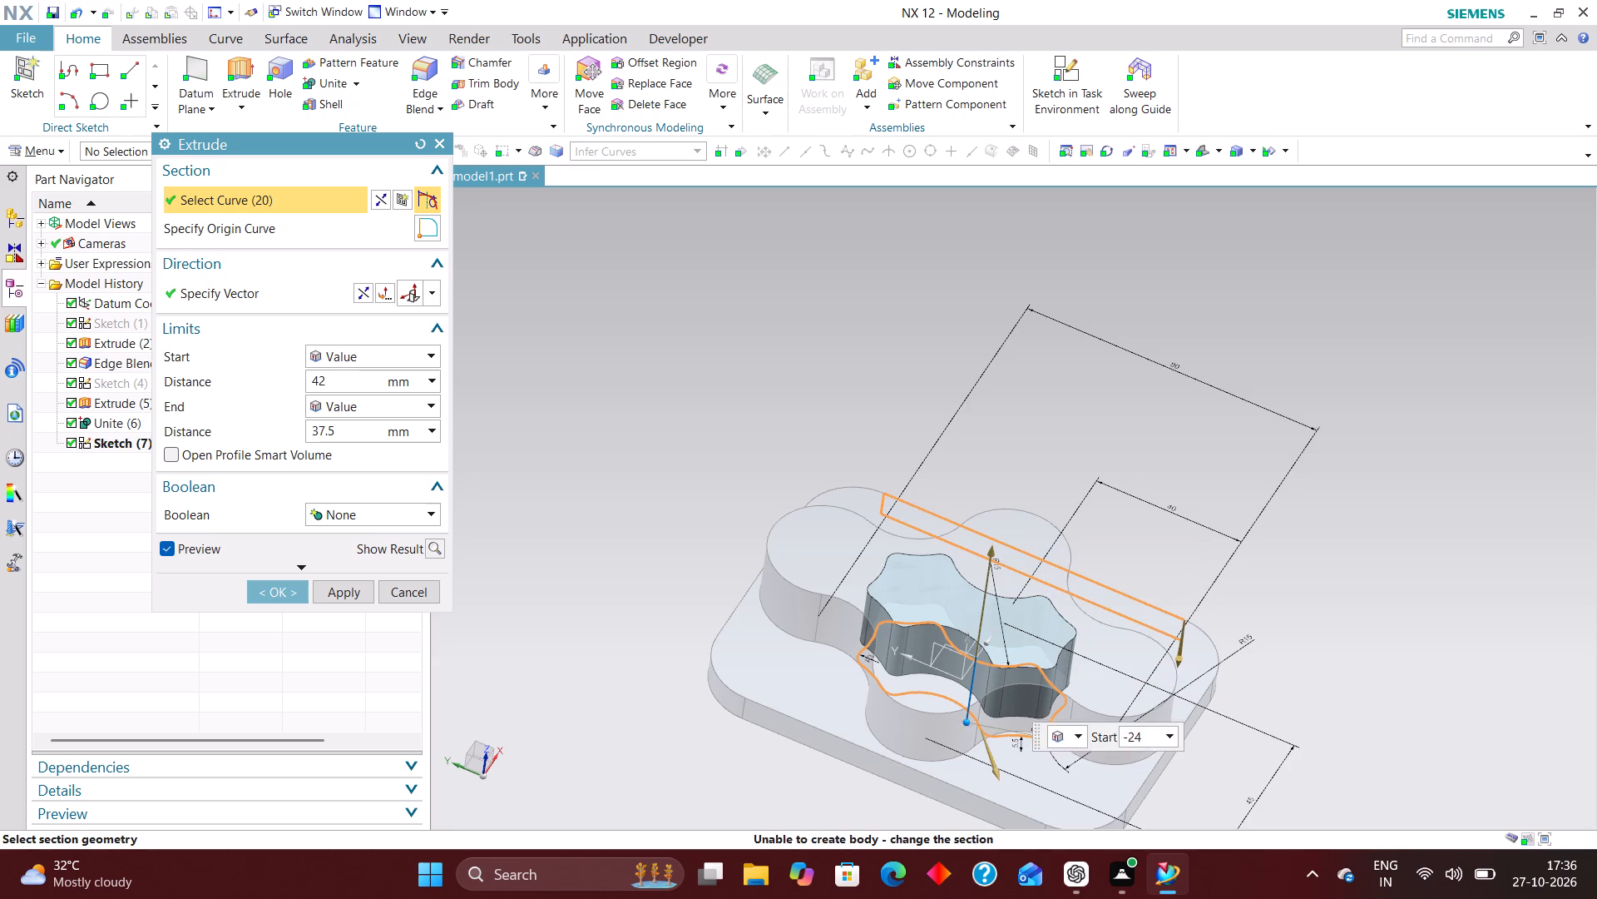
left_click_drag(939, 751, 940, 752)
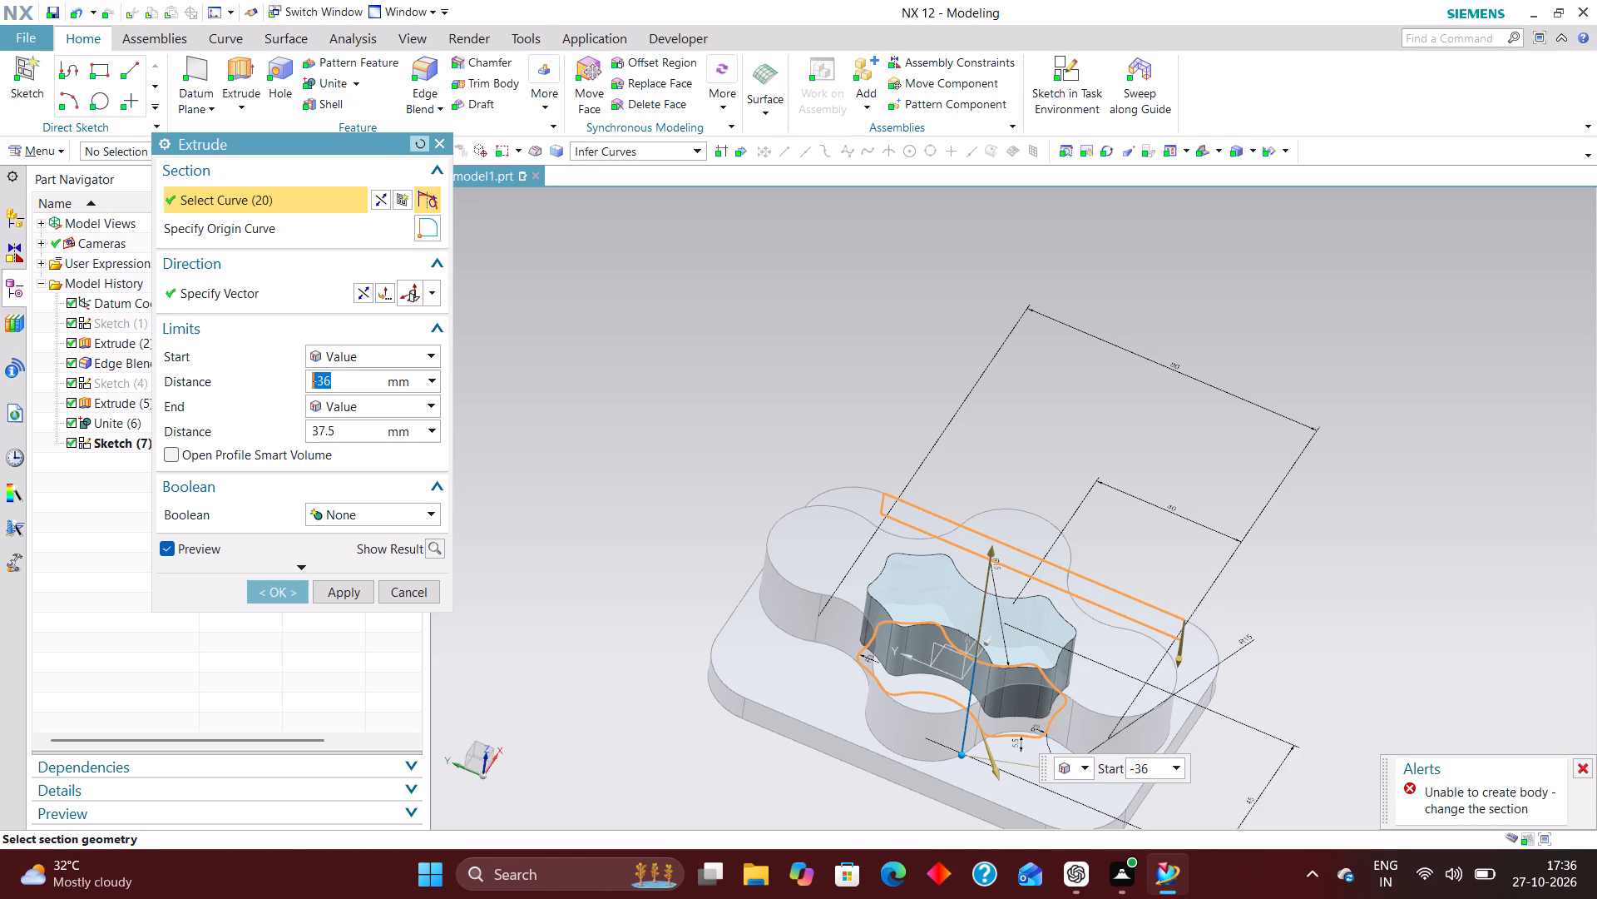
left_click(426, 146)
Extrude the inner profile sketch from 0 to 39 mm upward through the four-lobe boss, with the inferred Boolean.
left_click(119, 442)
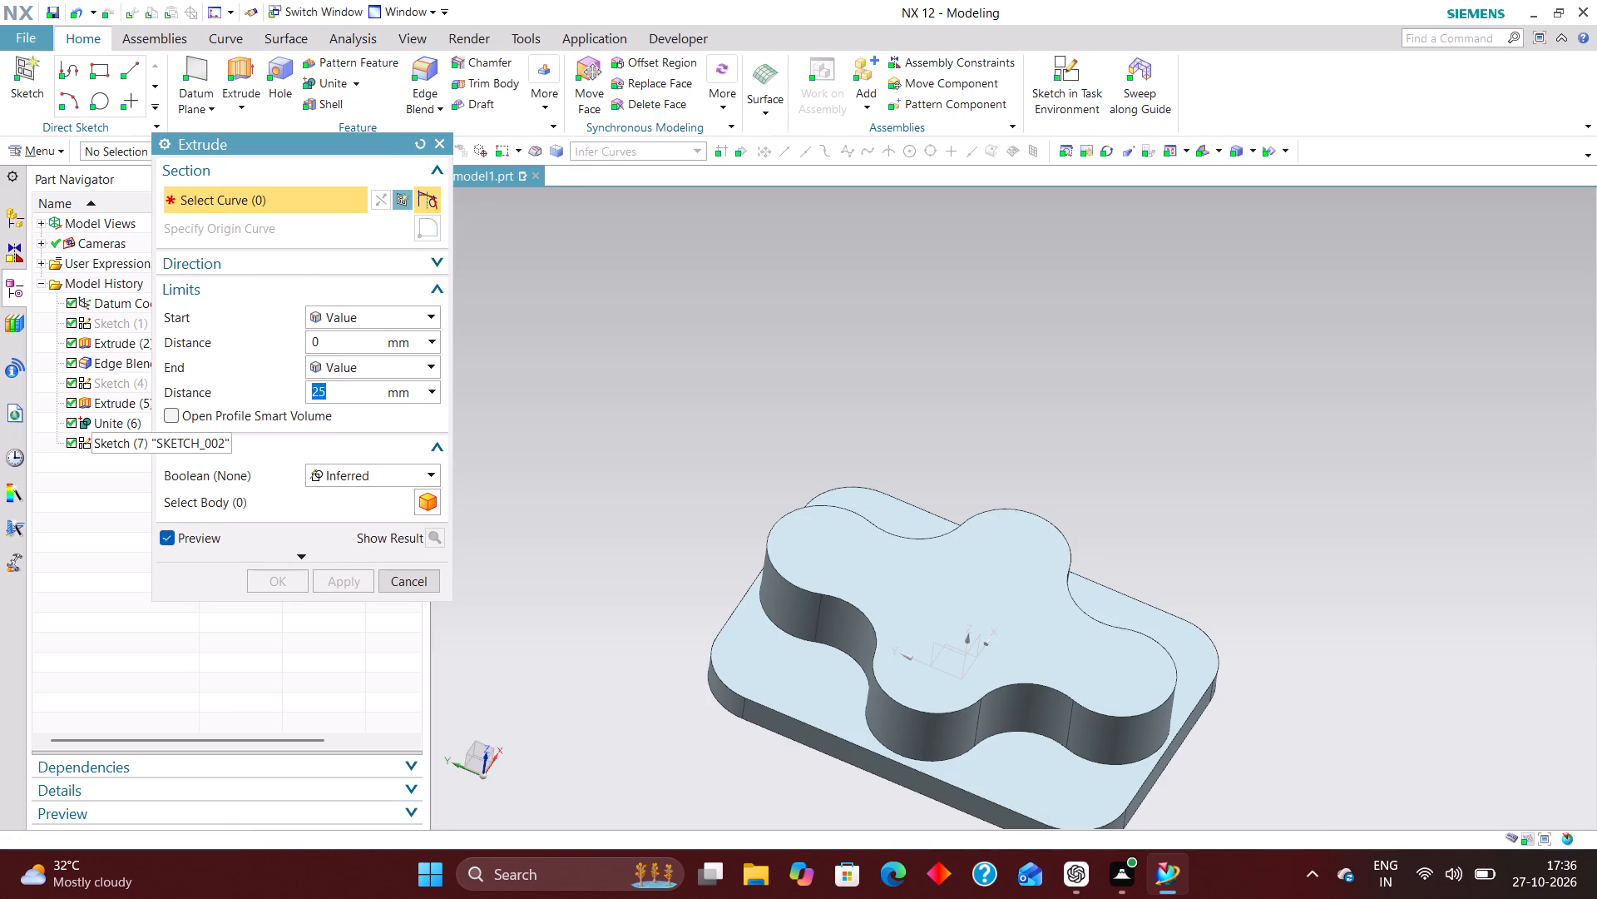
middle_click_drag(1318, 653, 1323, 615)
scroll(1320, 643, "up", 1)
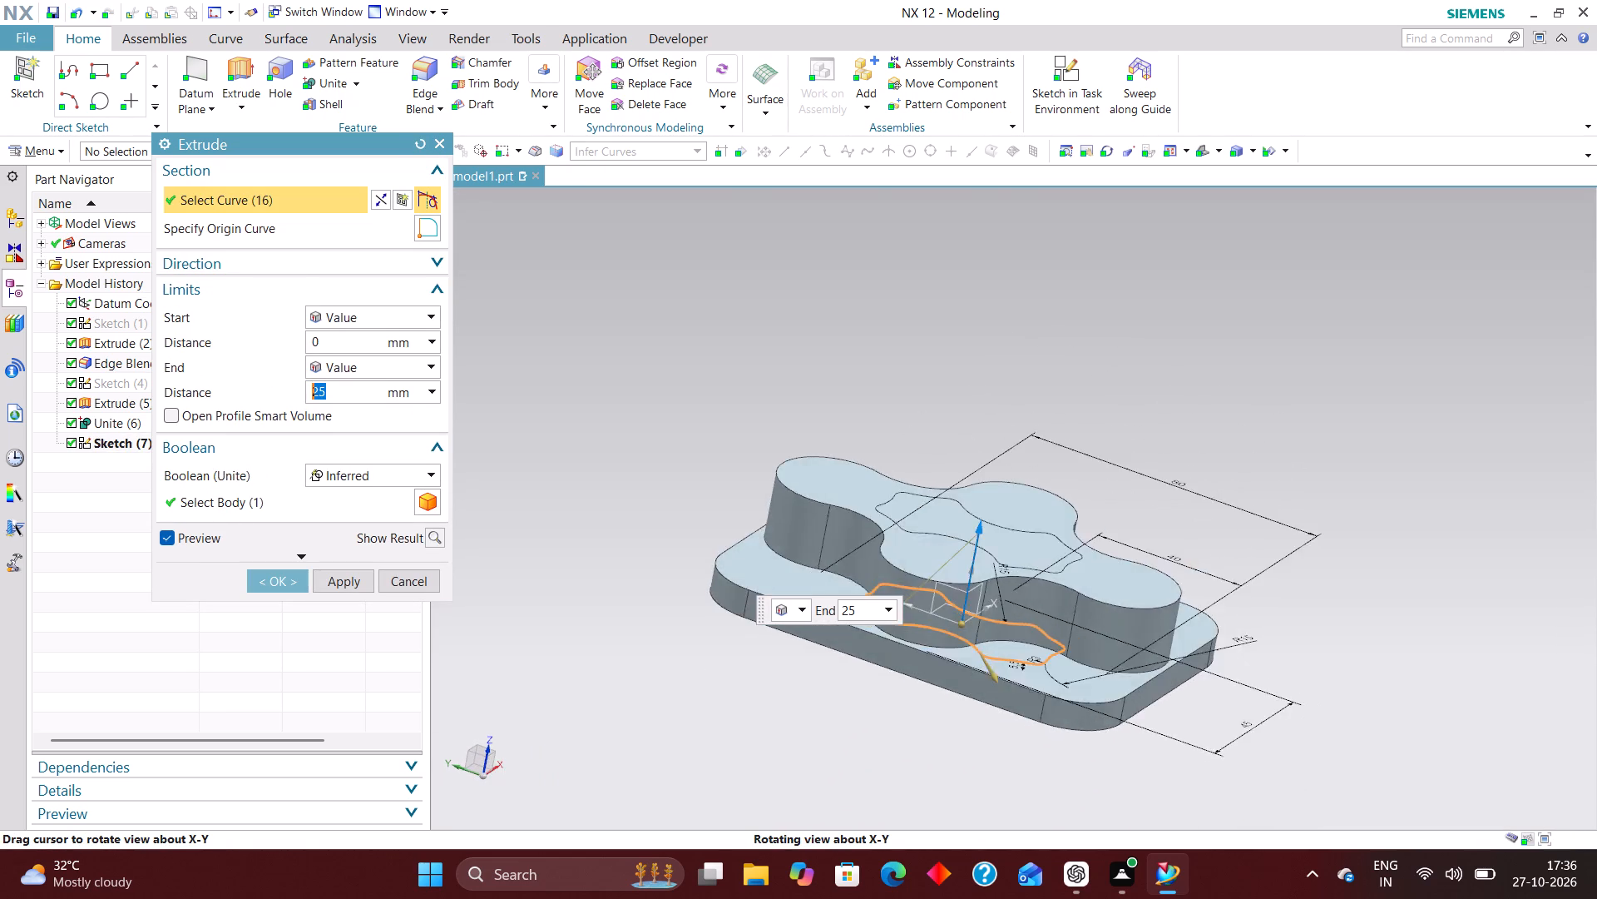
middle_click_drag(1323, 615, 1327, 624)
left_click_drag(987, 551, 991, 539)
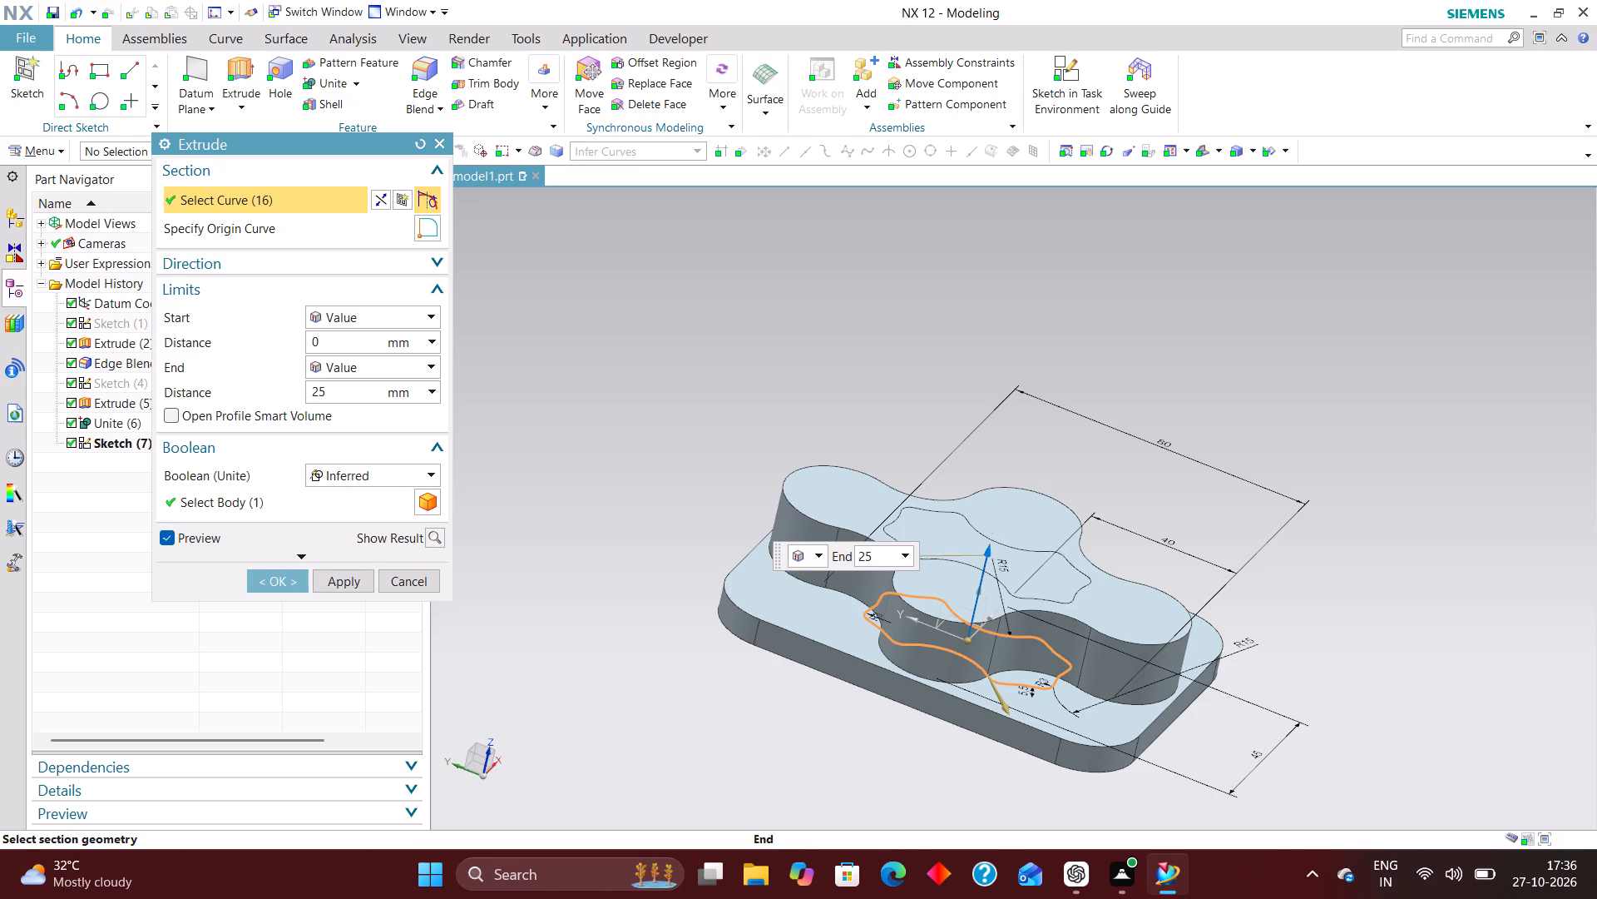
left_click_drag(991, 539, 1002, 503)
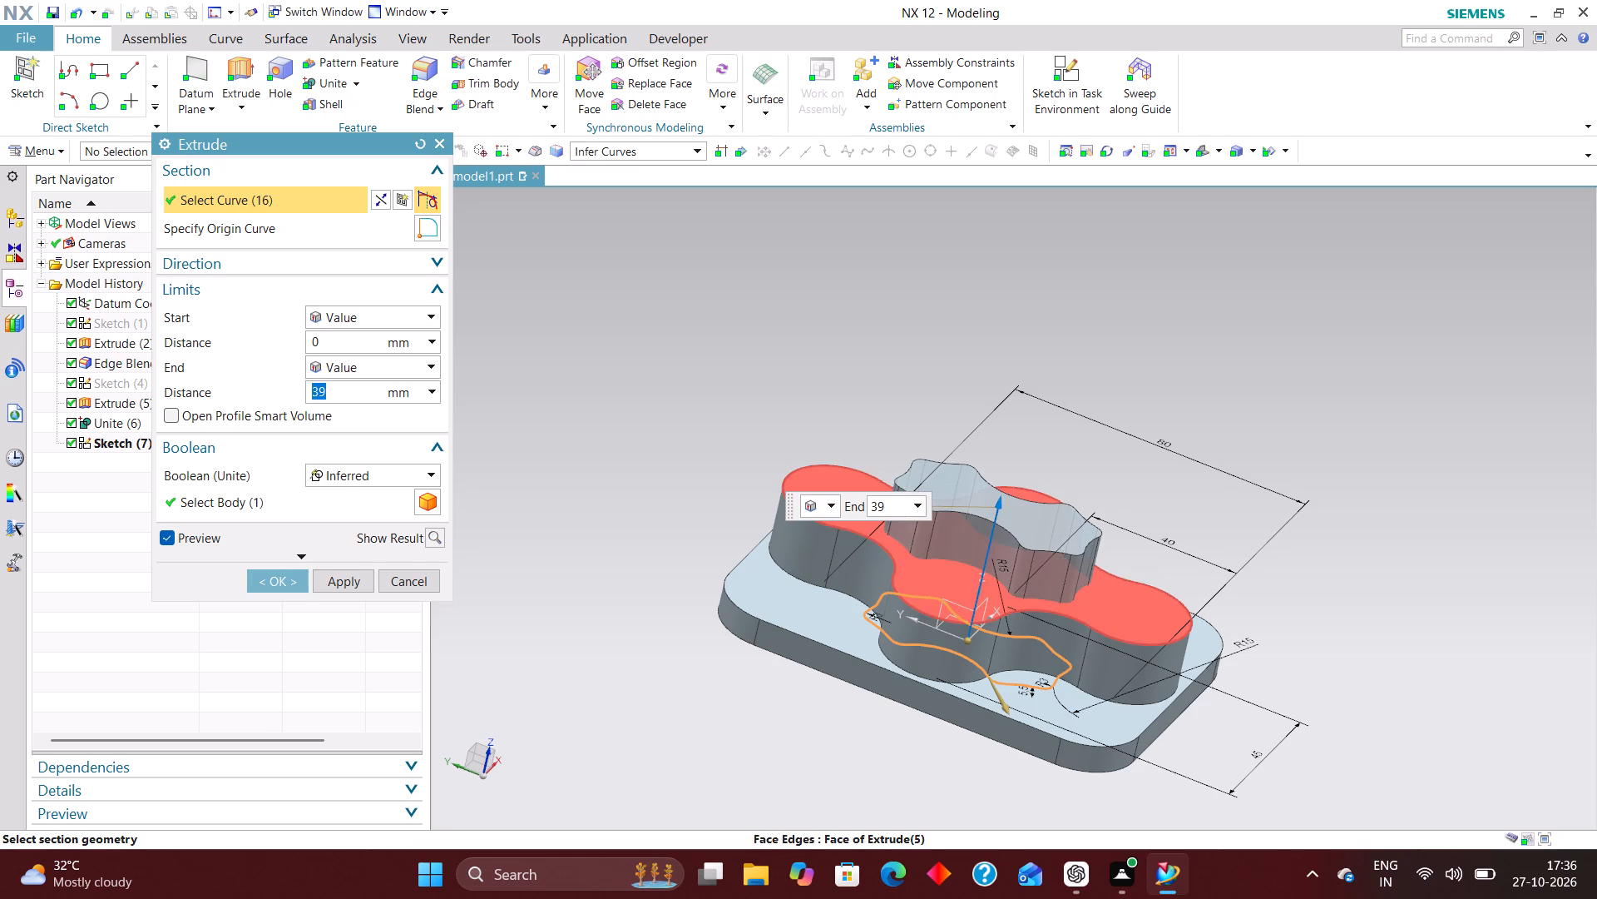
middle_click_drag(989, 710, 1016, 656)
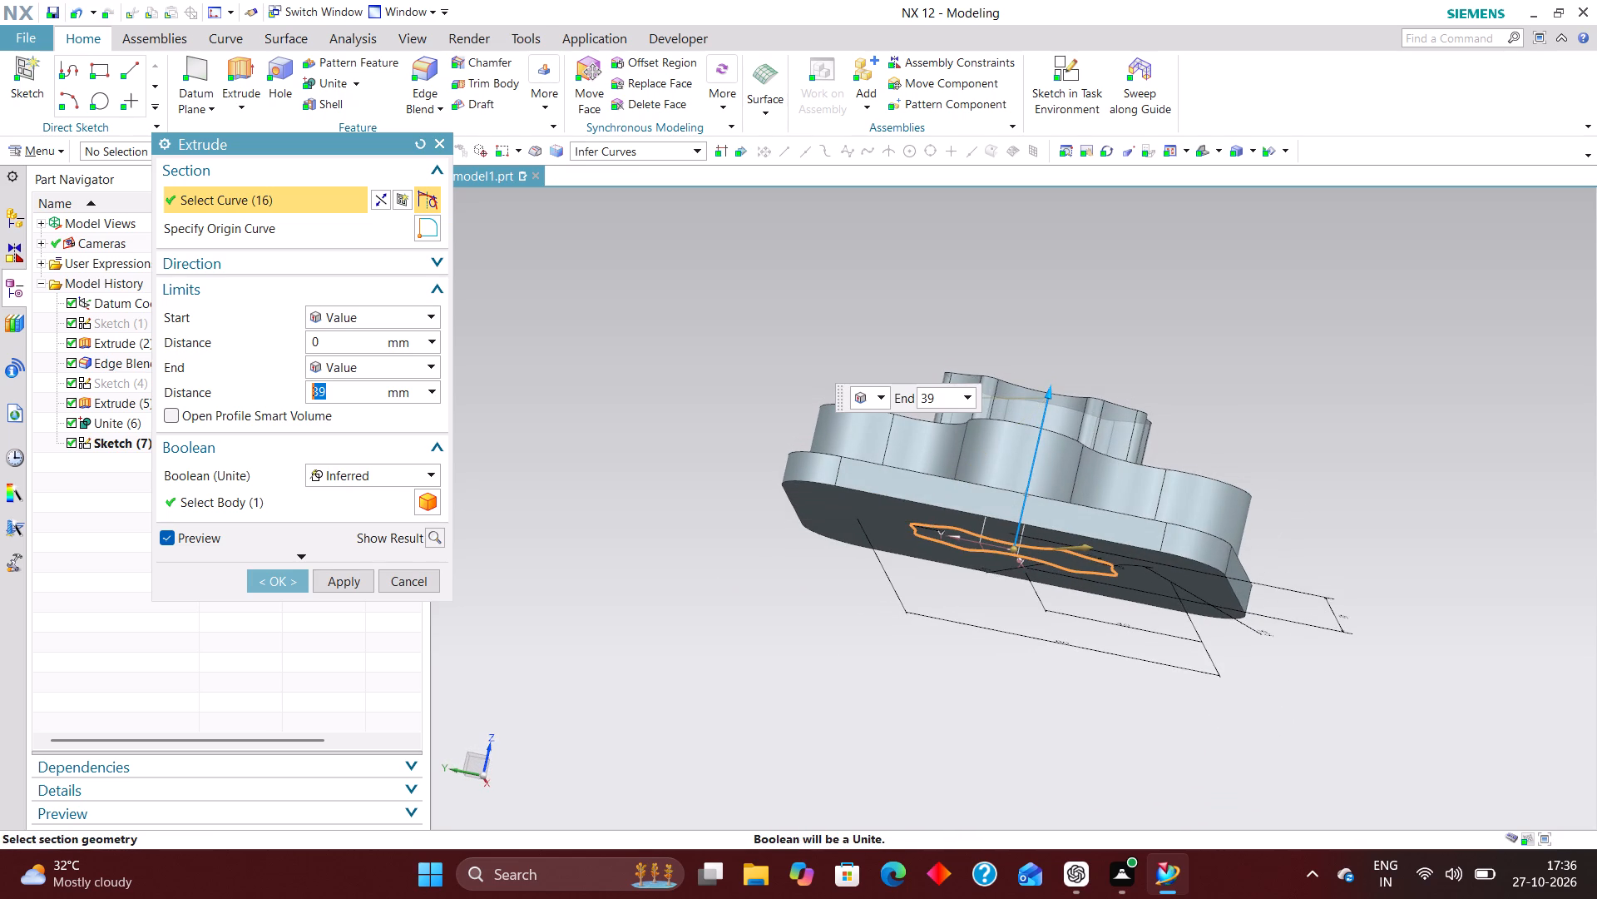
middle_click_drag(1036, 647, 1041, 684)
middle_click(1038, 679)
Edit the inner profile extrusion so its start distance is 7.5 mm, level with the base plate's top face.
middle_click_drag(1035, 669, 1049, 650)
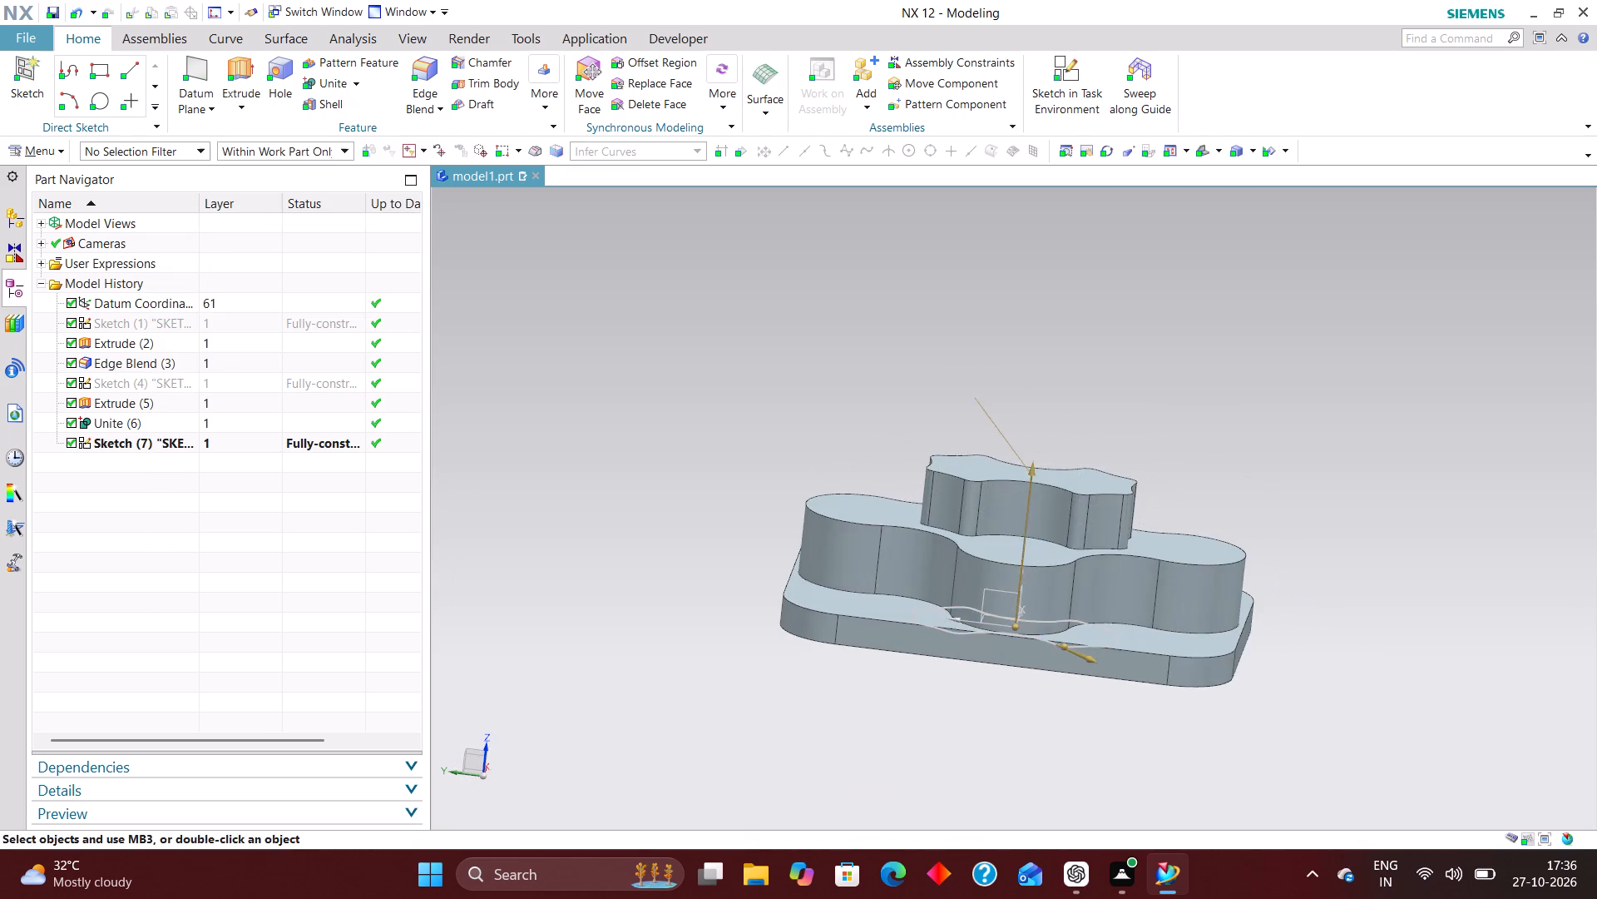
middle_click_drag(1049, 650, 1072, 643)
left_click(179, 456)
right_click(179, 458)
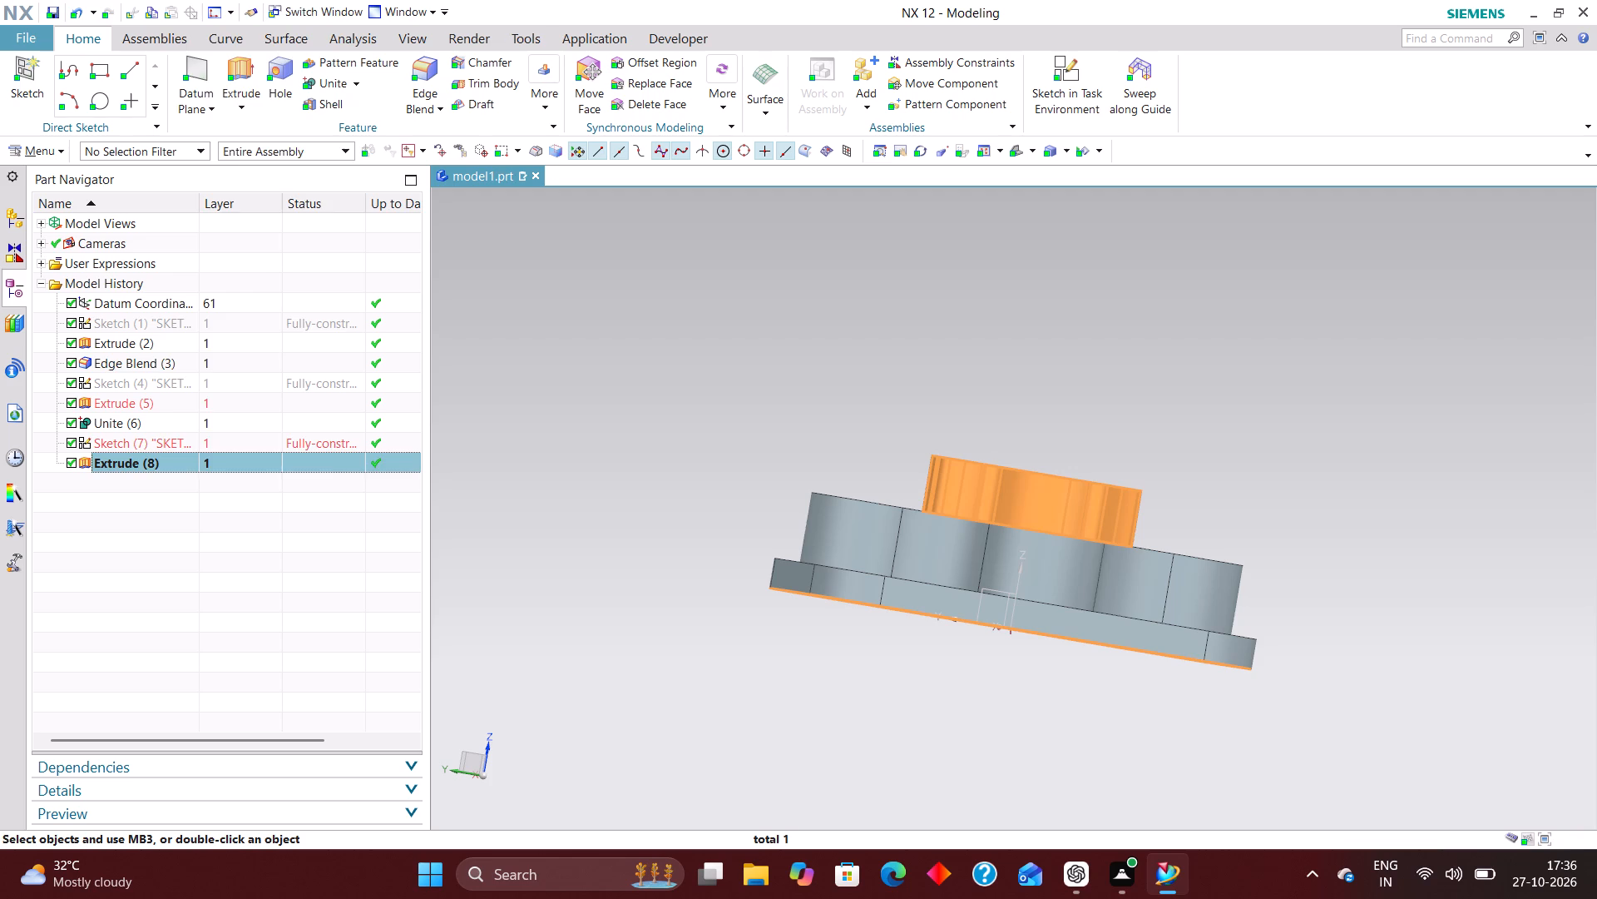
left_click(276, 87)
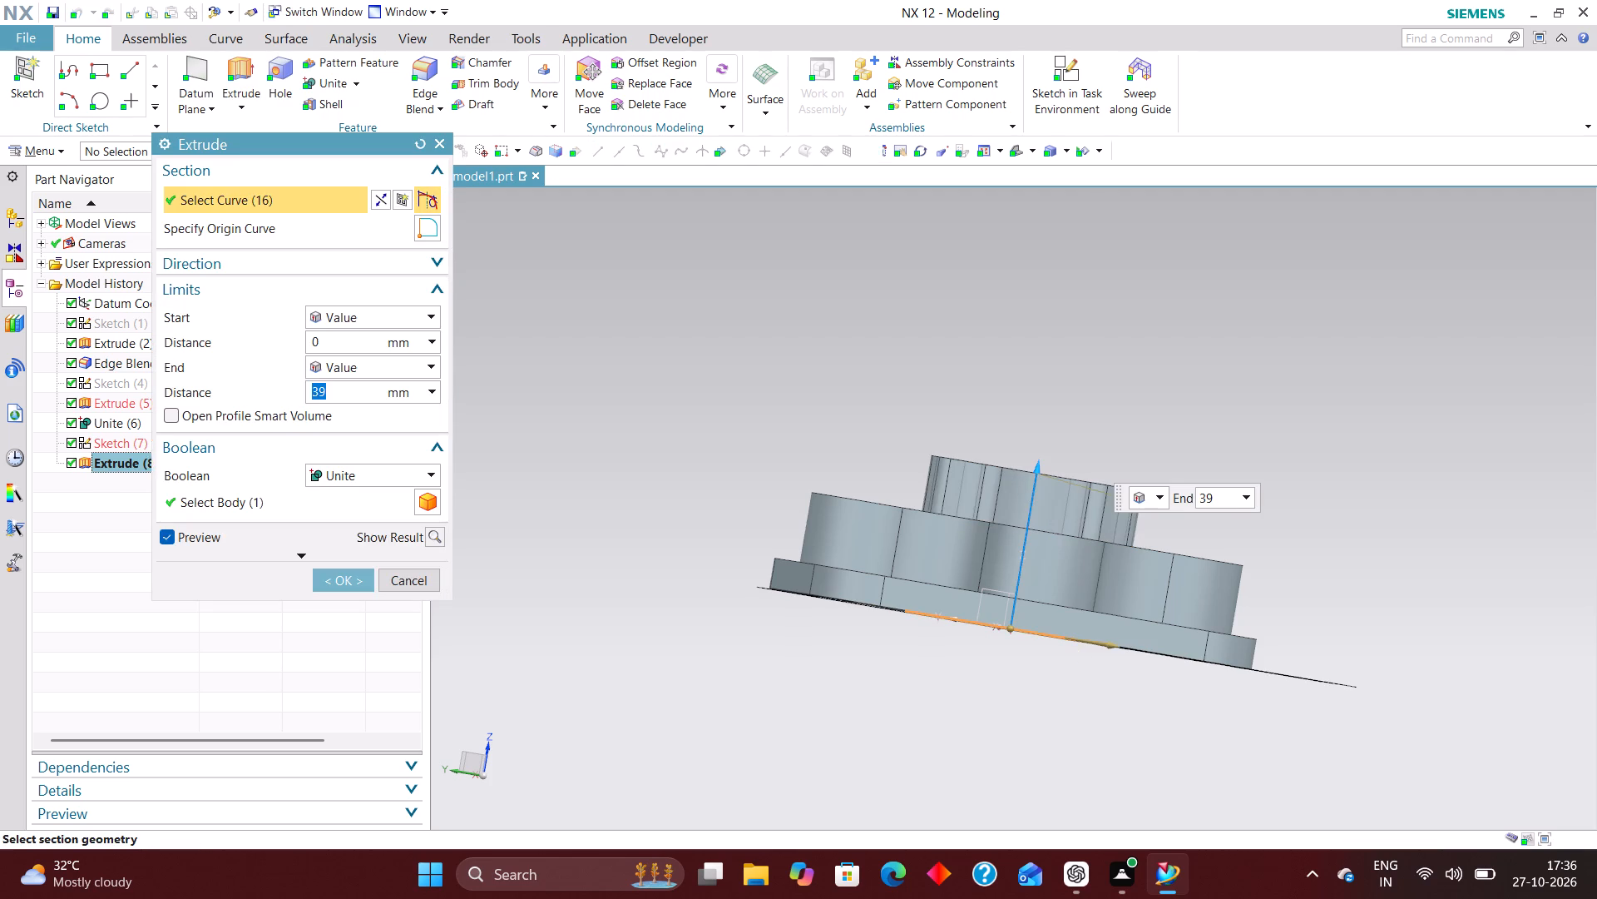
scroll(1397, 619, "up", 1)
middle_click_drag(1402, 607, 1406, 608)
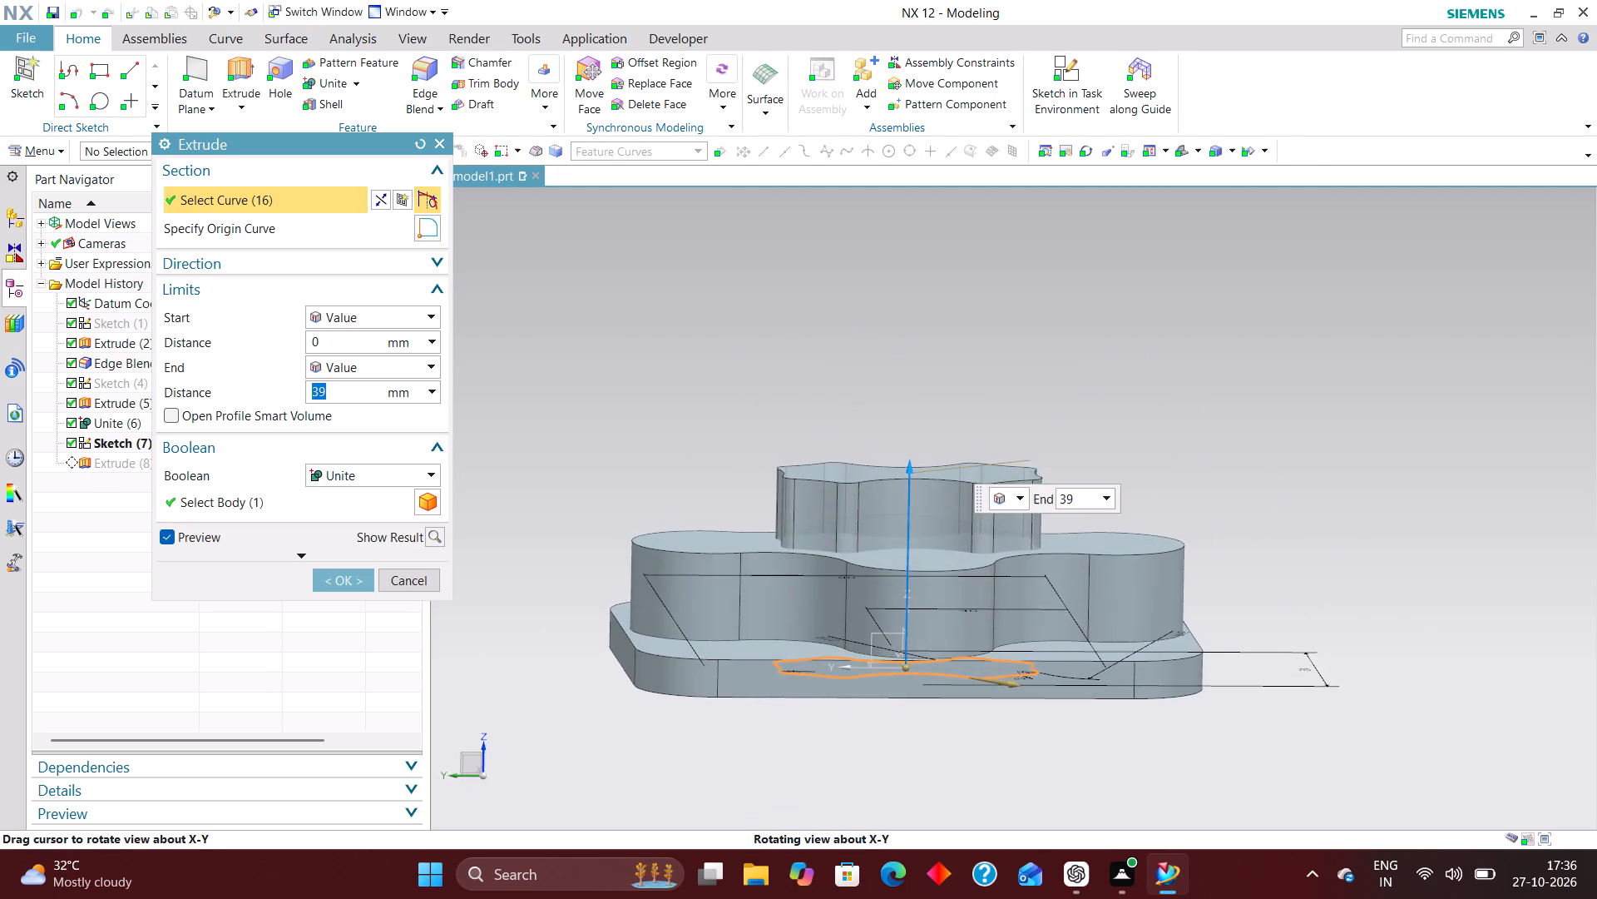
middle_click_drag(1406, 608, 1395, 603)
right_click_drag(1099, 555, 962, 549)
scroll(897, 620, "up", 6)
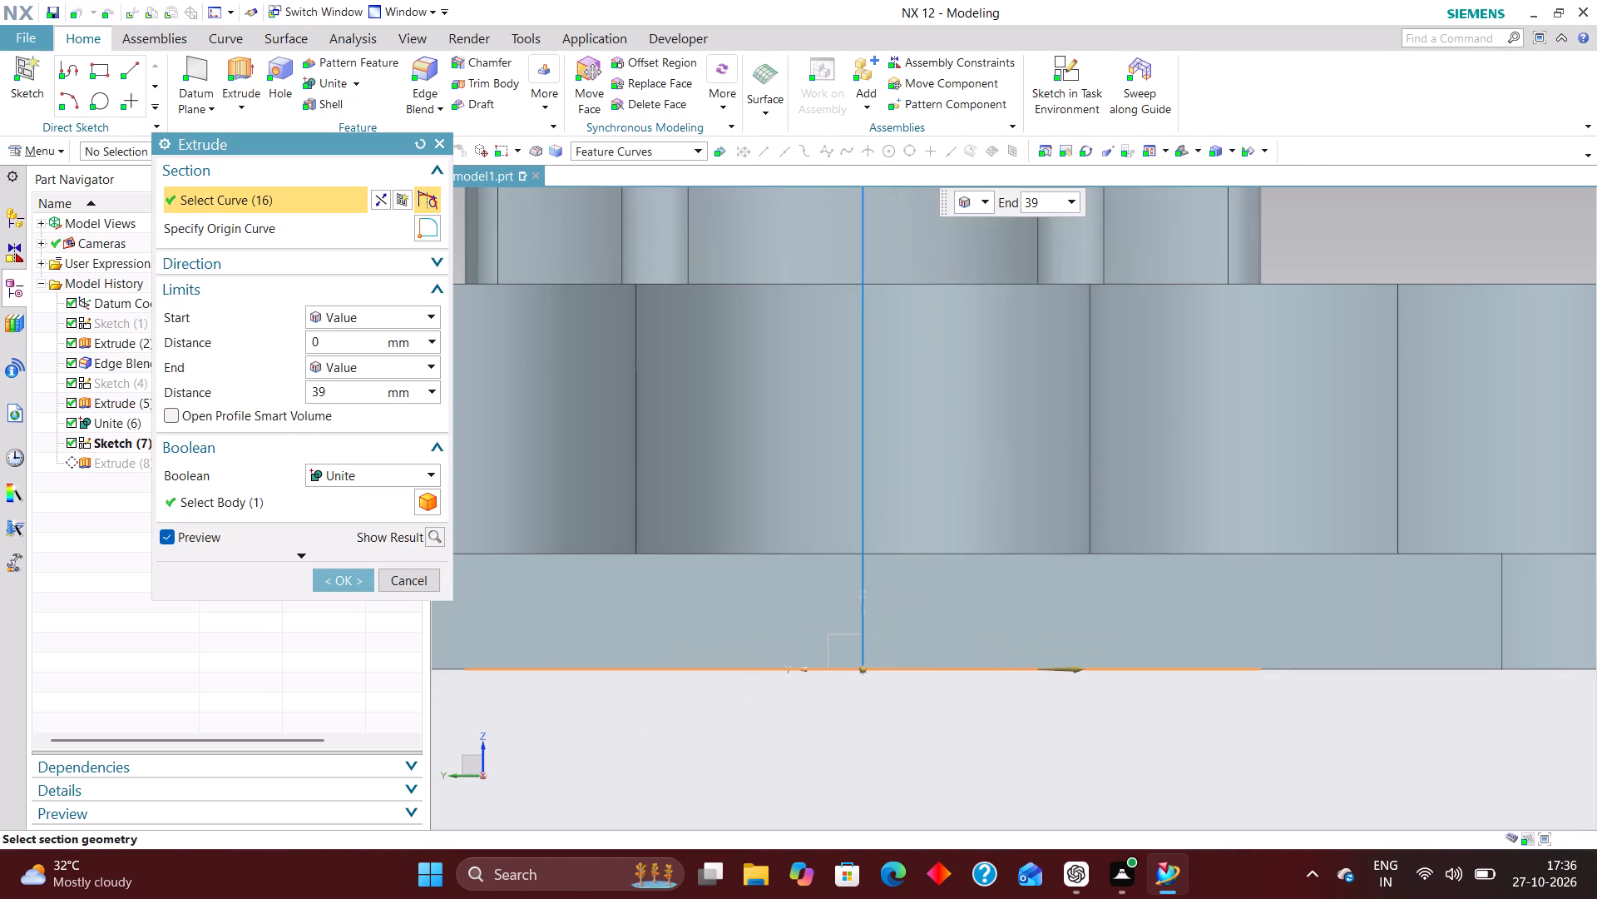
left_click_drag(862, 670, 883, 563)
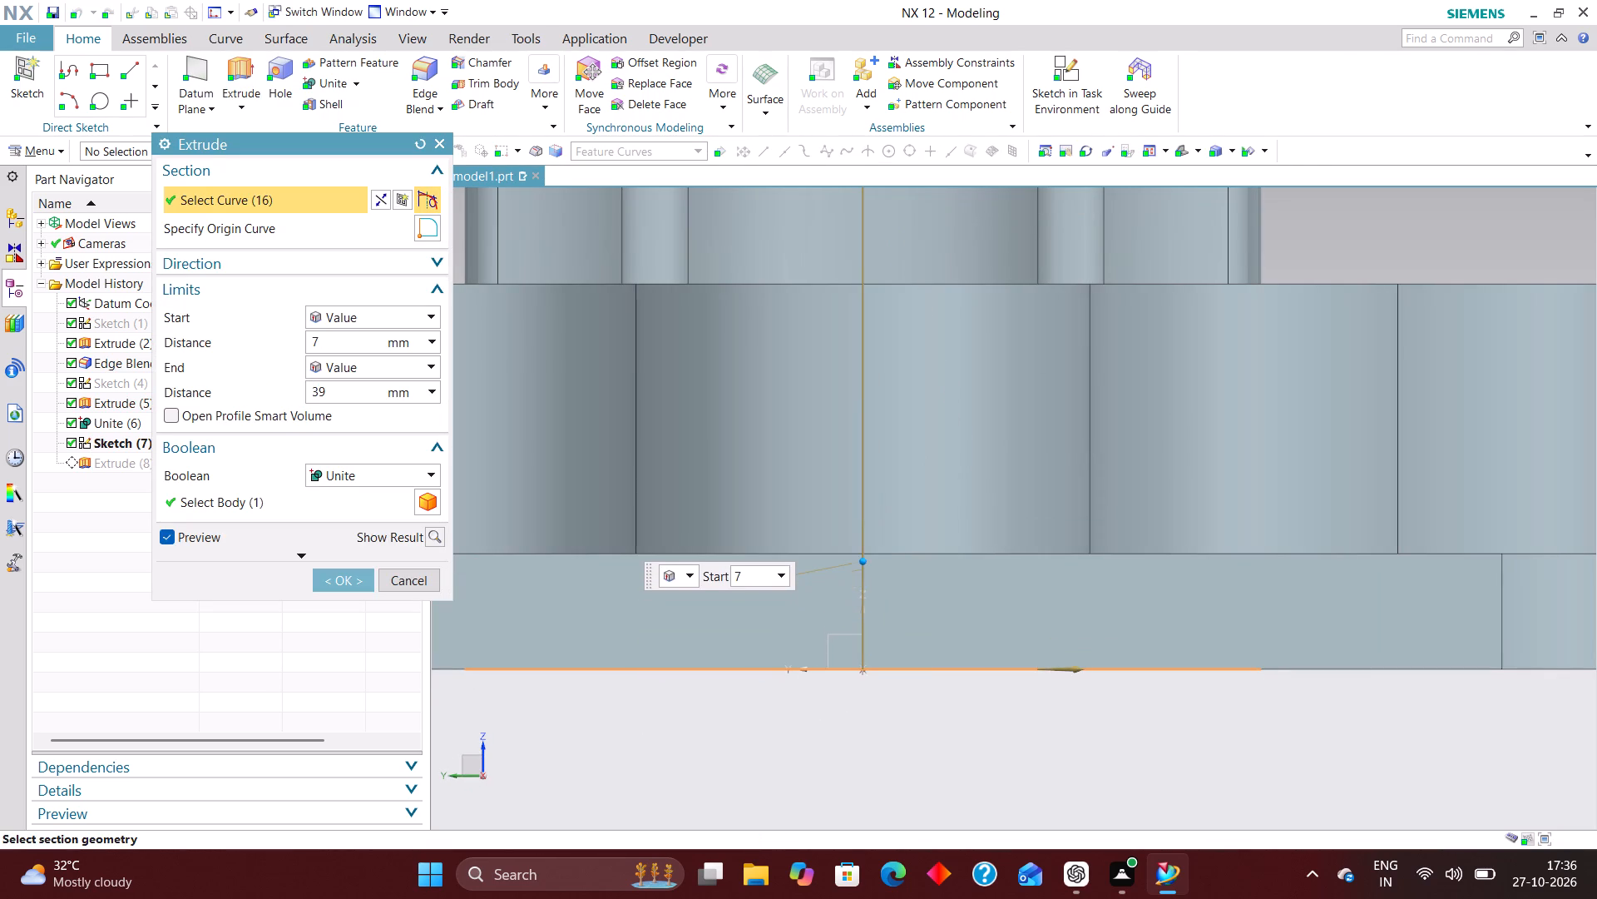
left_click_drag(883, 563, 887, 554)
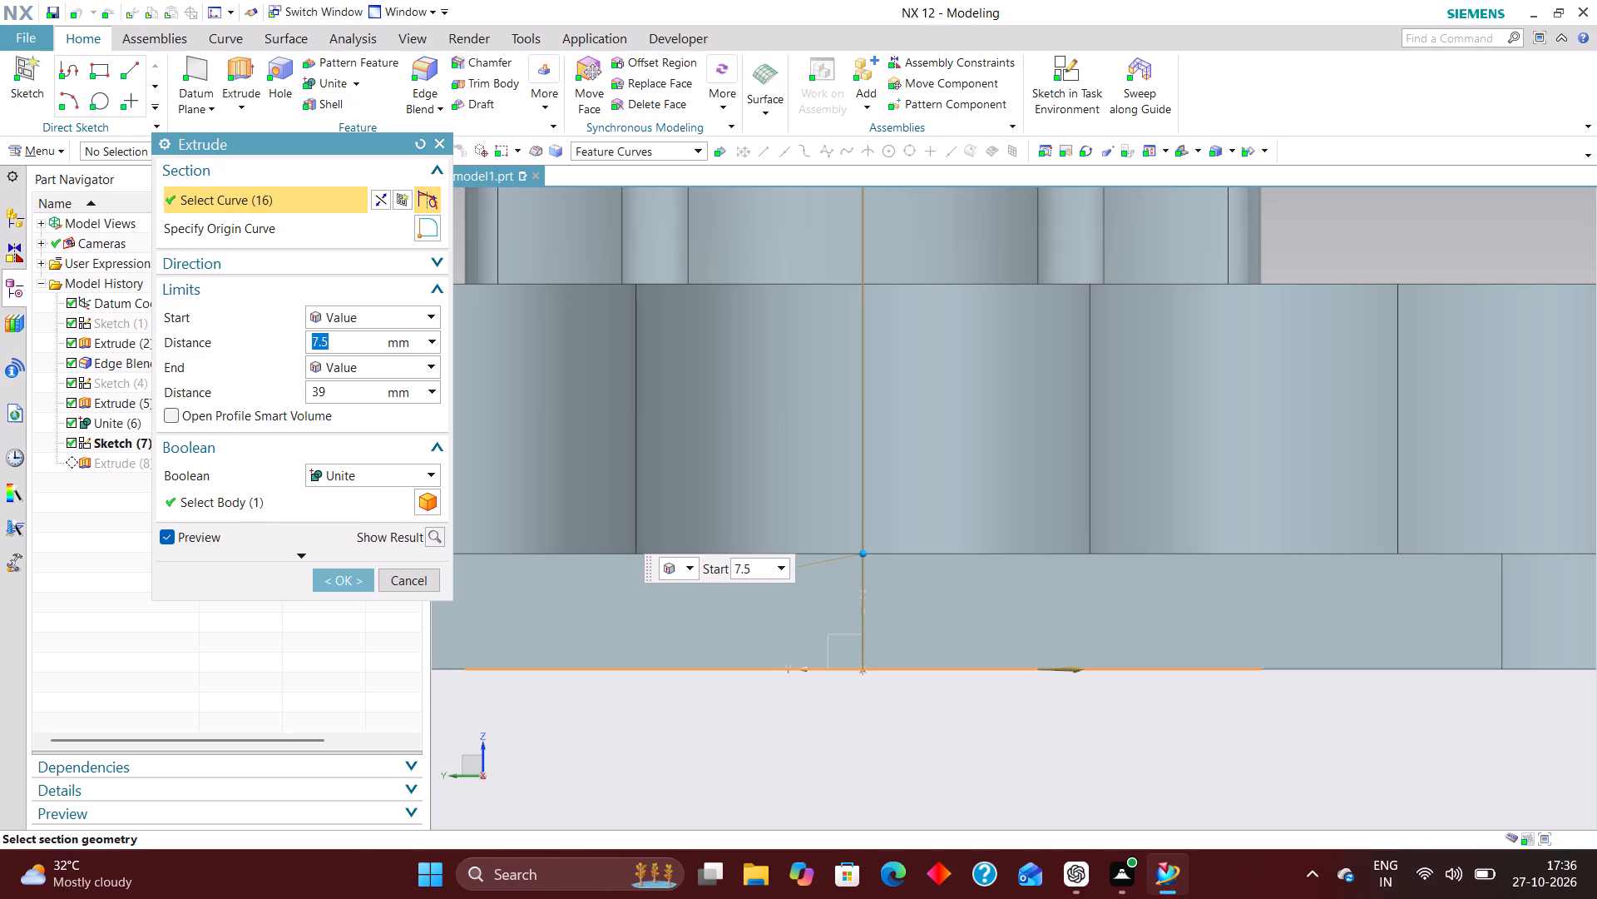
Set the inner profile extrusion's Boolean to None and accept the edit so it forms a separate body.
scroll(927, 692, "down", 4)
middle_click_drag(947, 728, 755, 698)
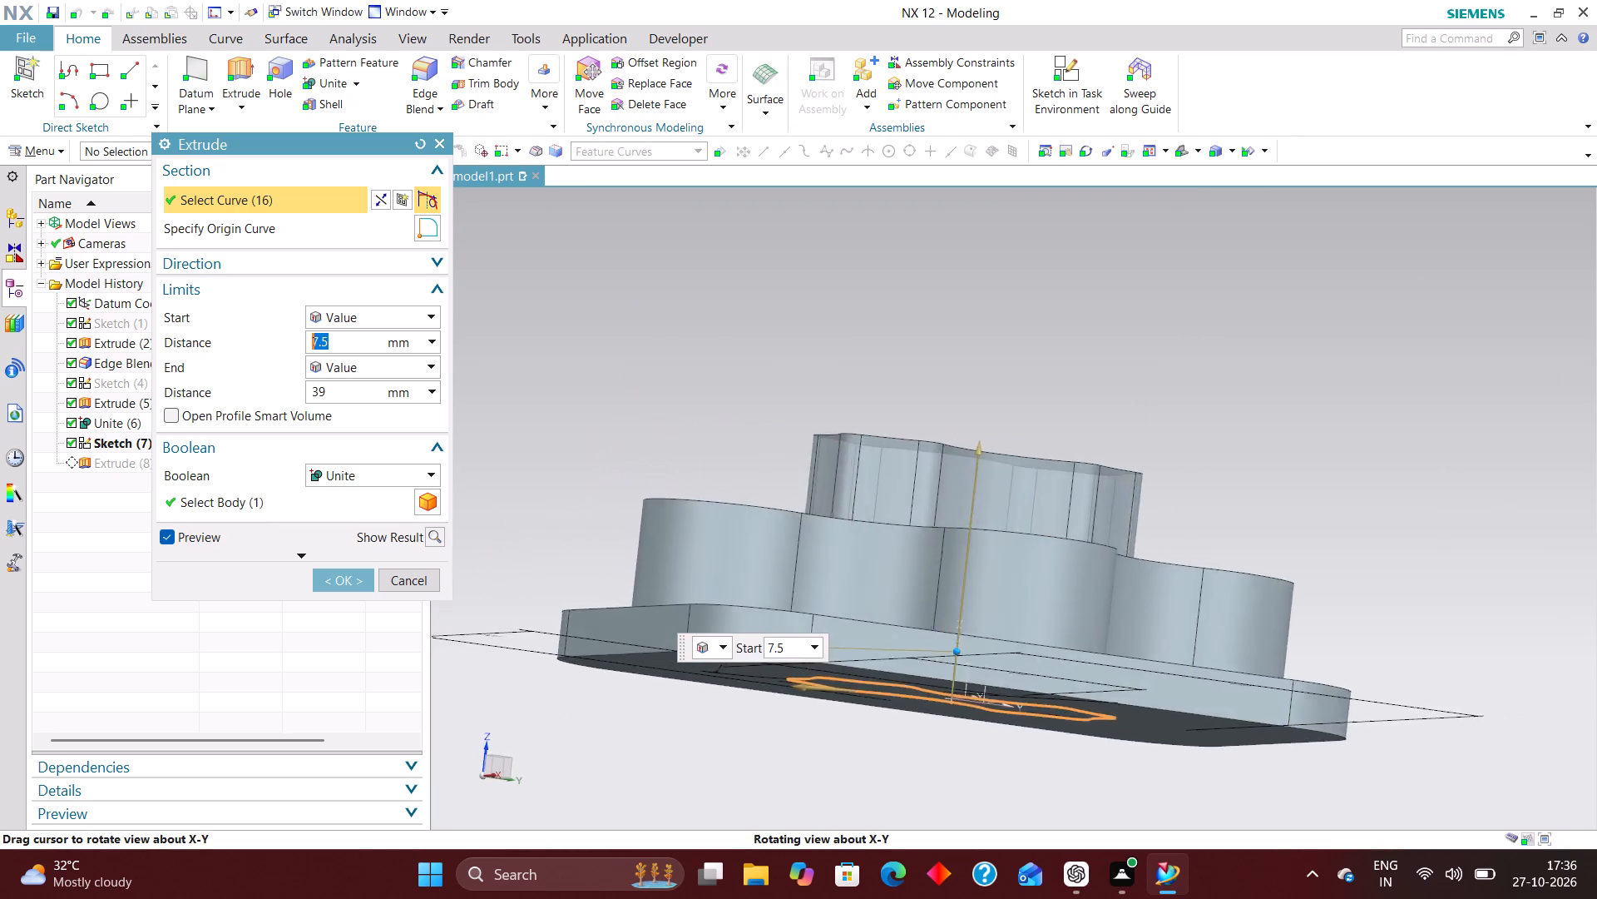
middle_click_drag(755, 698, 744, 702)
scroll(745, 700, "up", 1)
left_click(370, 474)
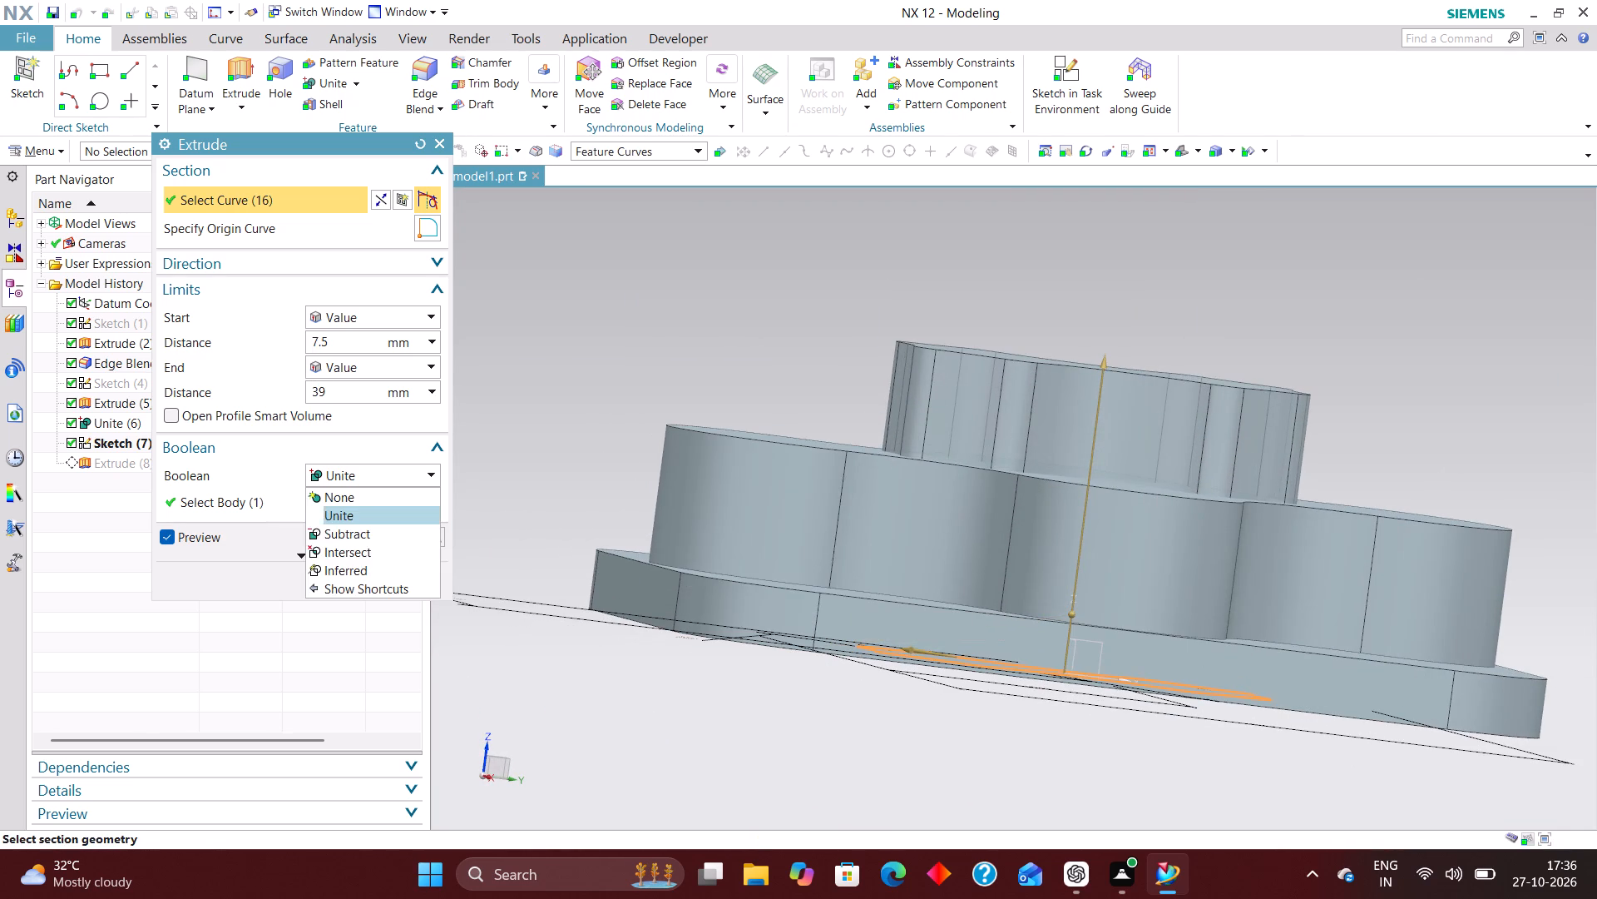
left_click(376, 495)
right_click_drag(1486, 410, 1410, 410)
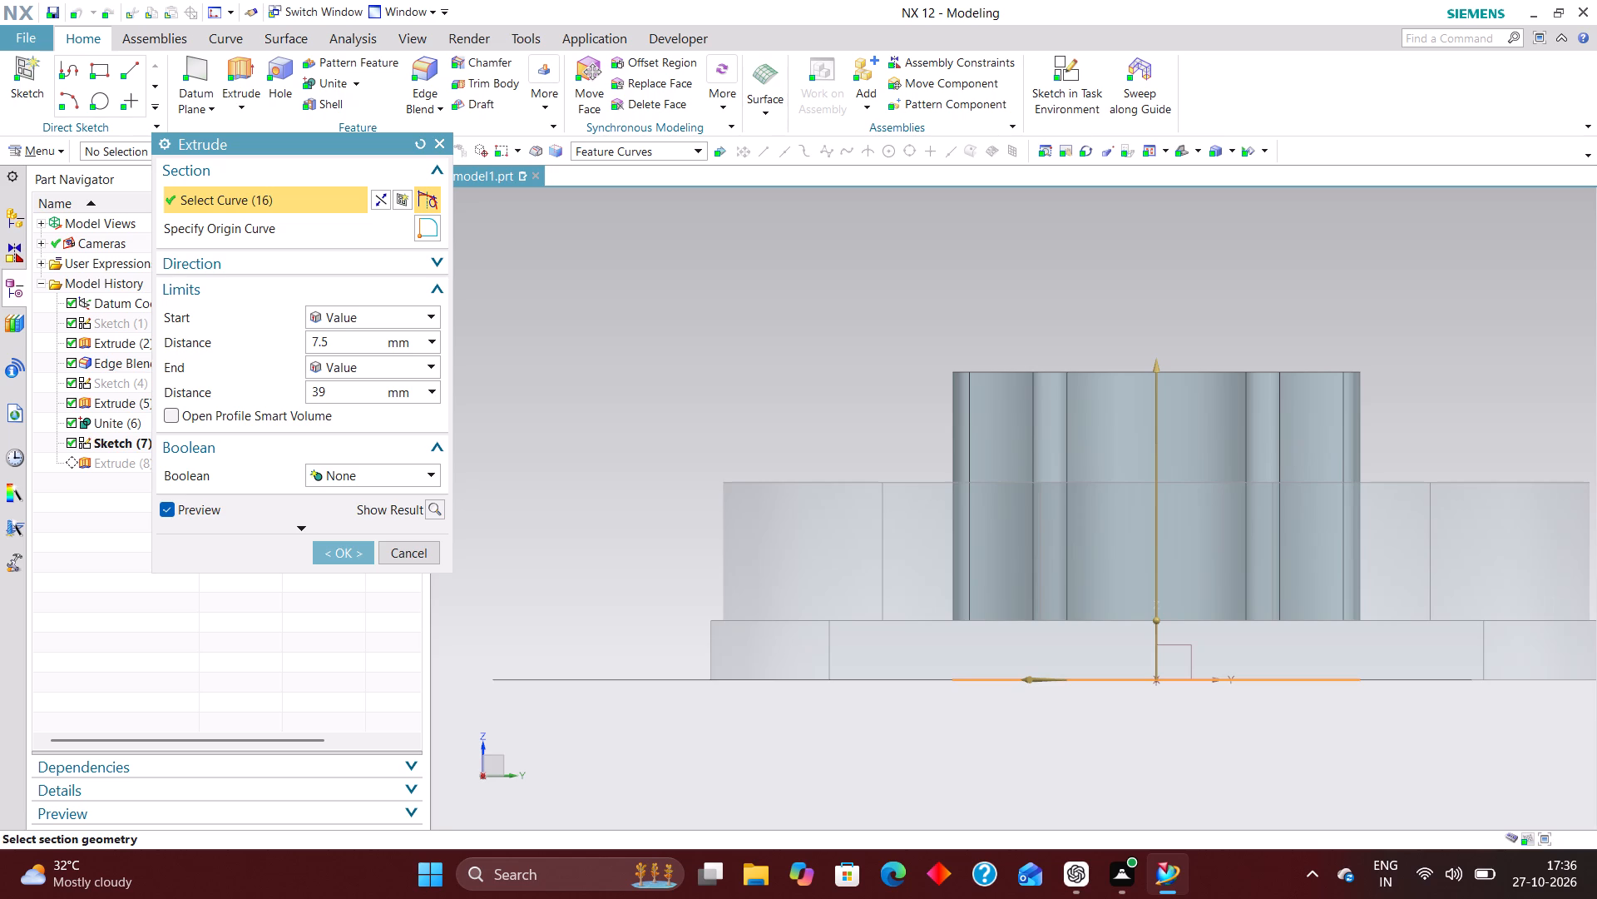
left_click(345, 544)
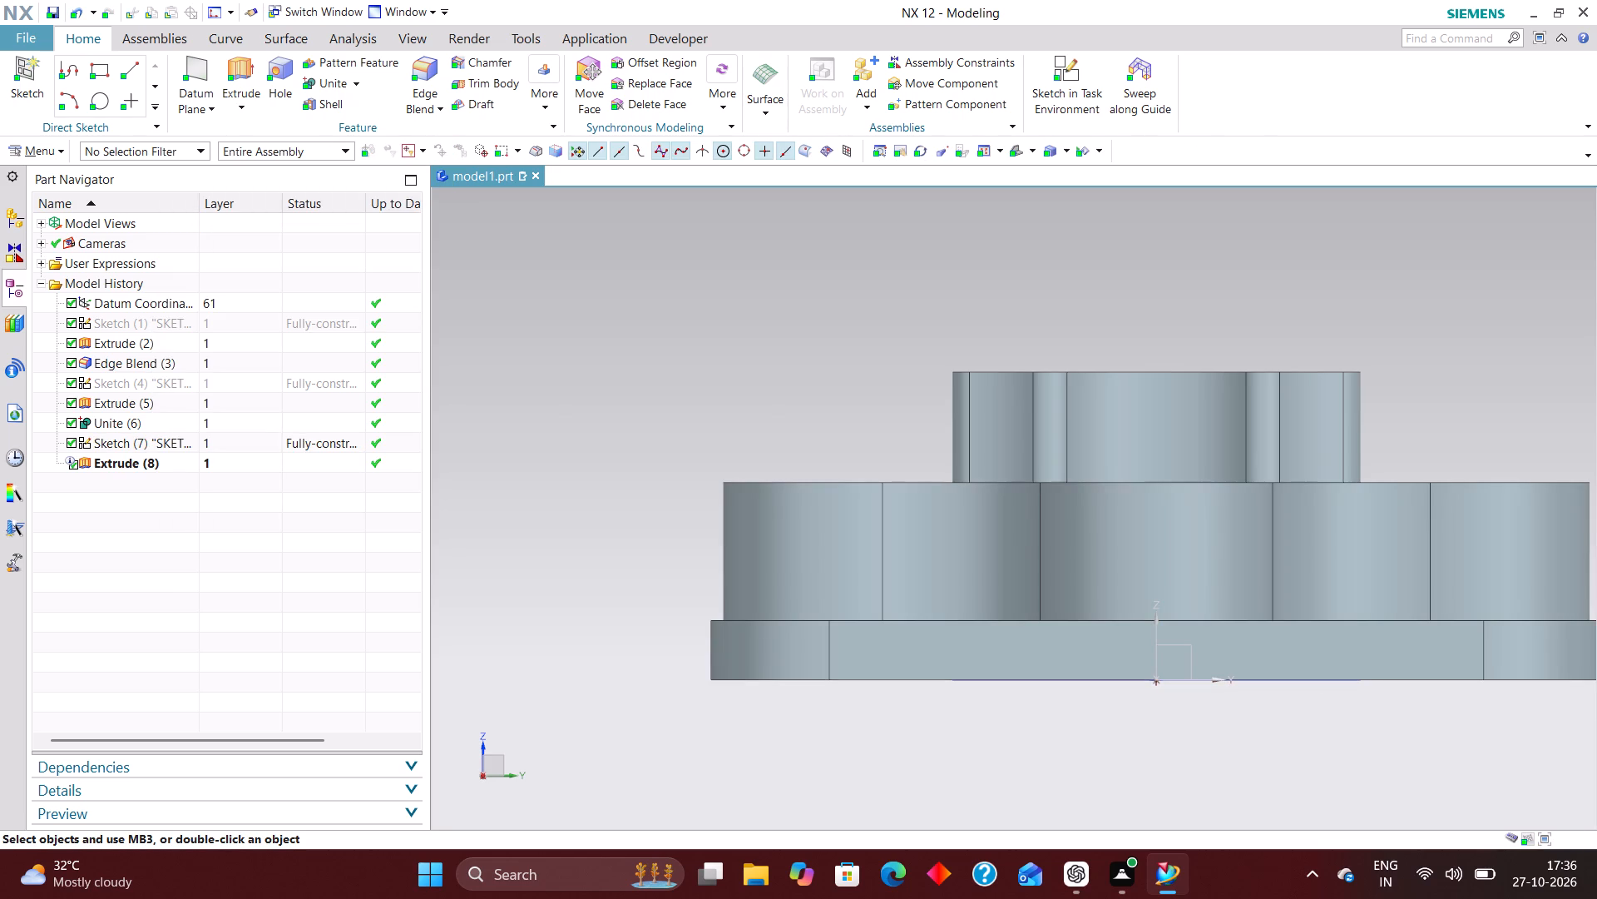
Subtract the inner profile body from the united base-plate and four-lobe boss body.
left_click(362, 79)
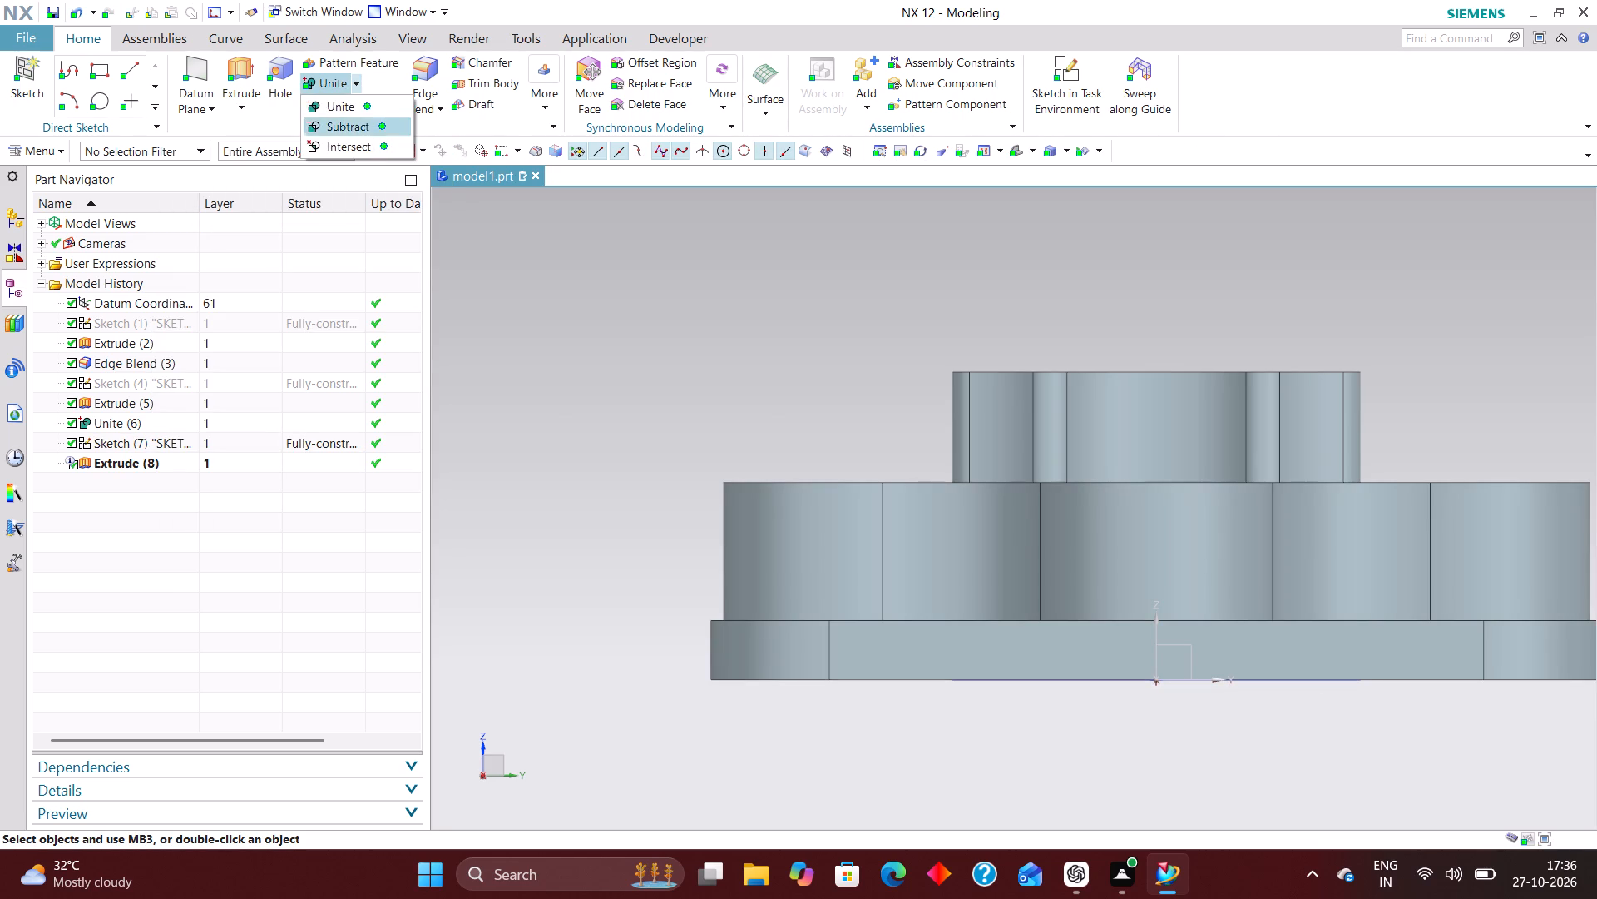
left_click(362, 125)
left_click(874, 589)
left_click(1101, 418)
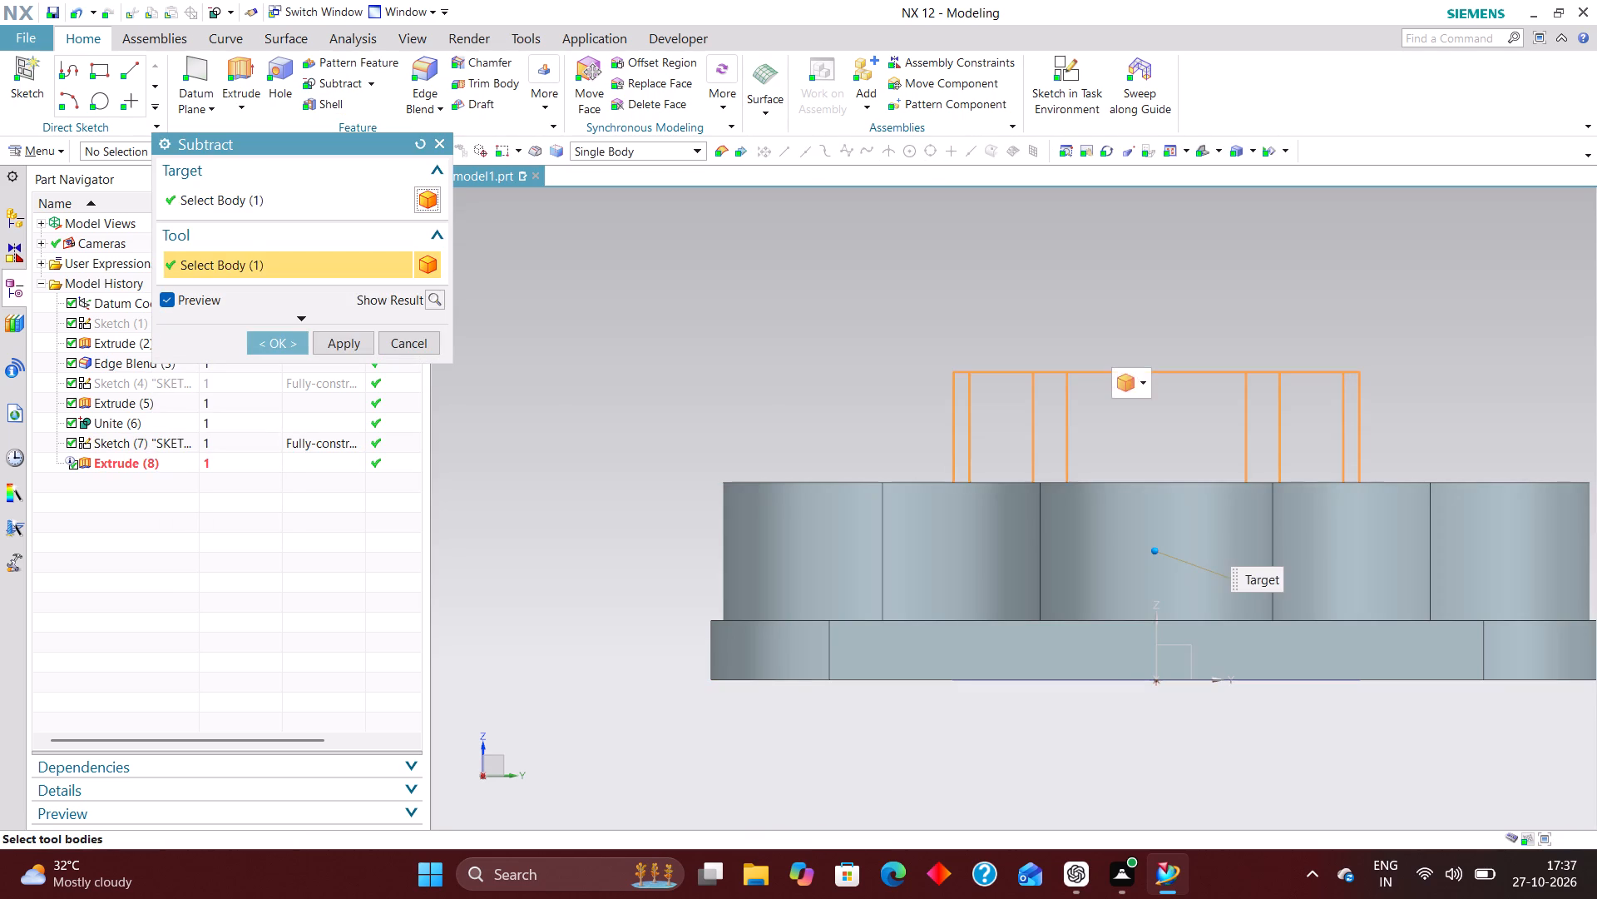
middle_click_drag(1280, 303, 1263, 415)
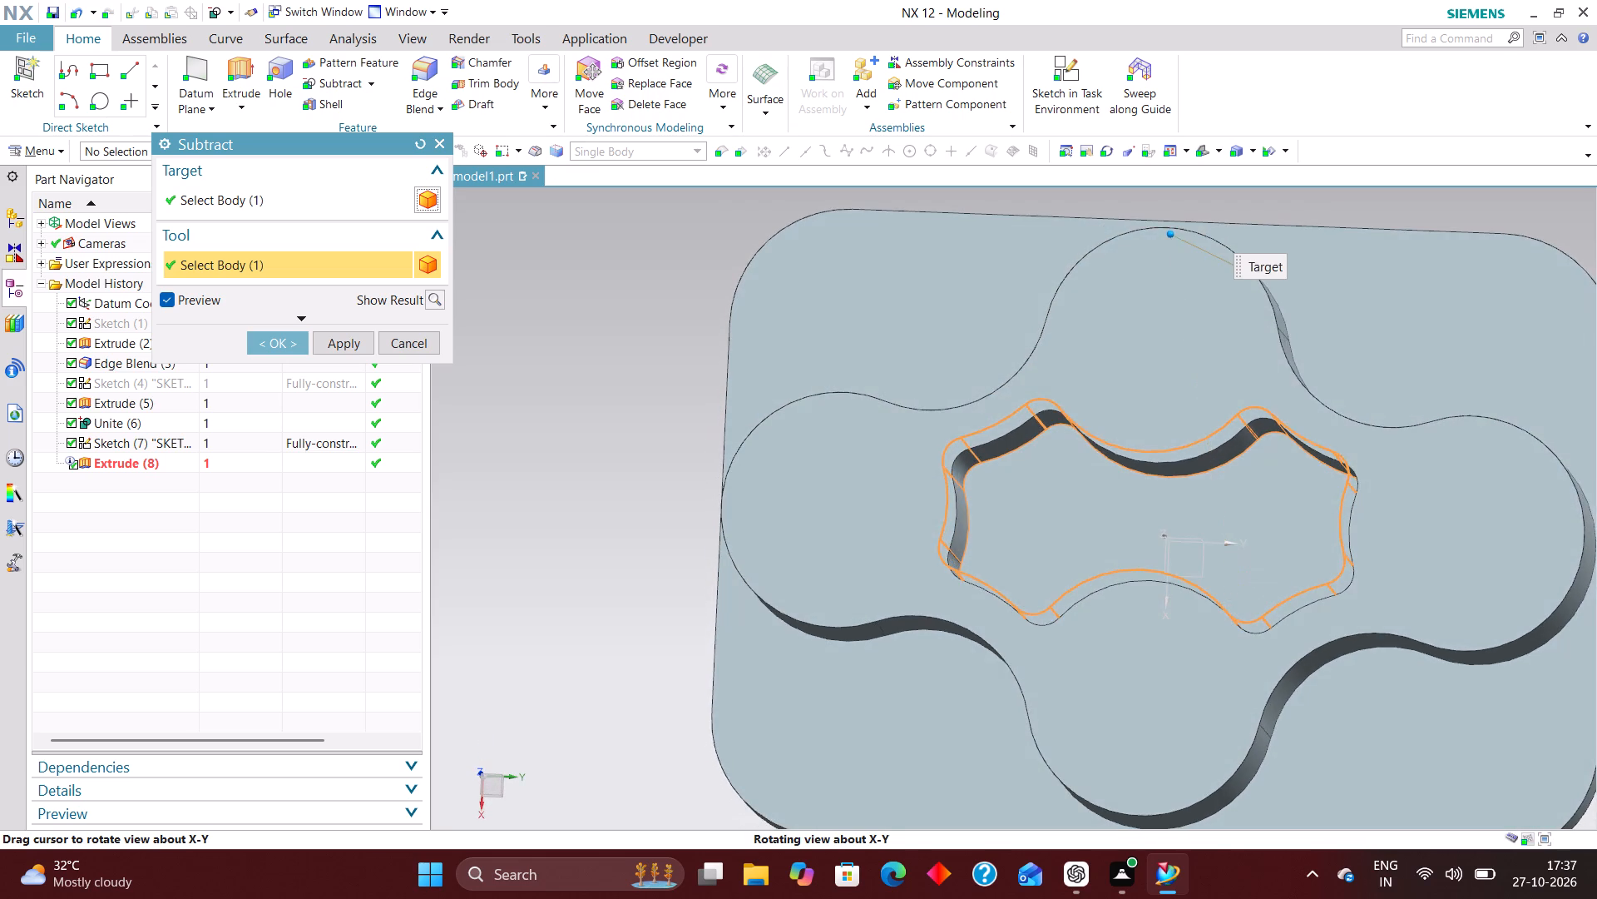
middle_click_drag(1263, 415, 1265, 413)
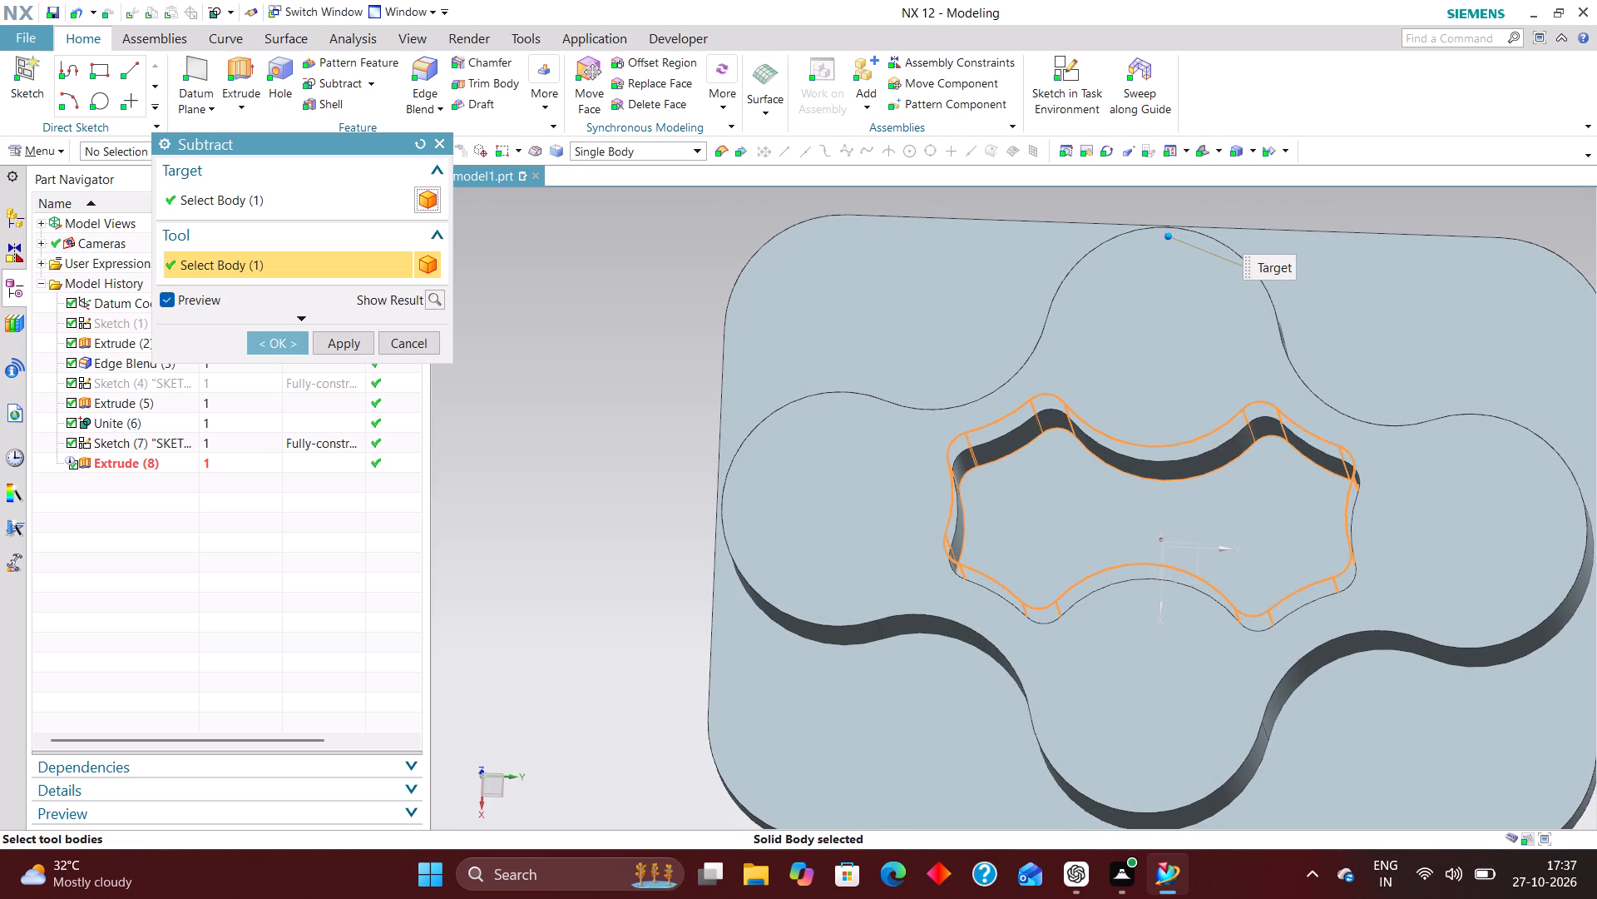
left_click(291, 346)
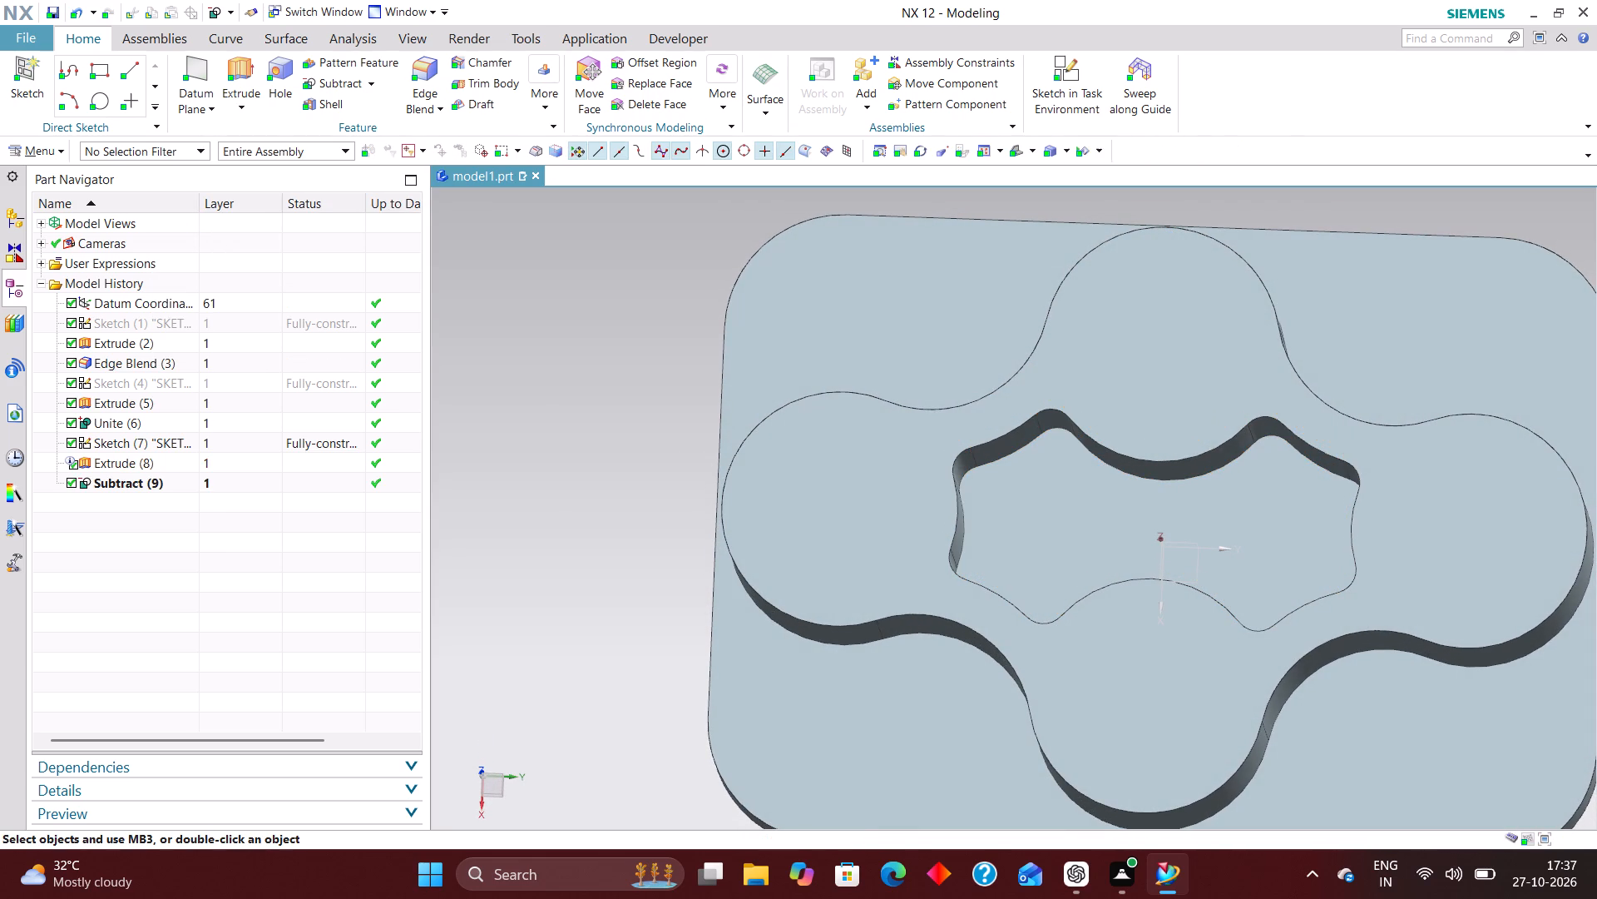
Open the four-lobe boss extrusion's parameters and examine its limits from the side.
key("End")
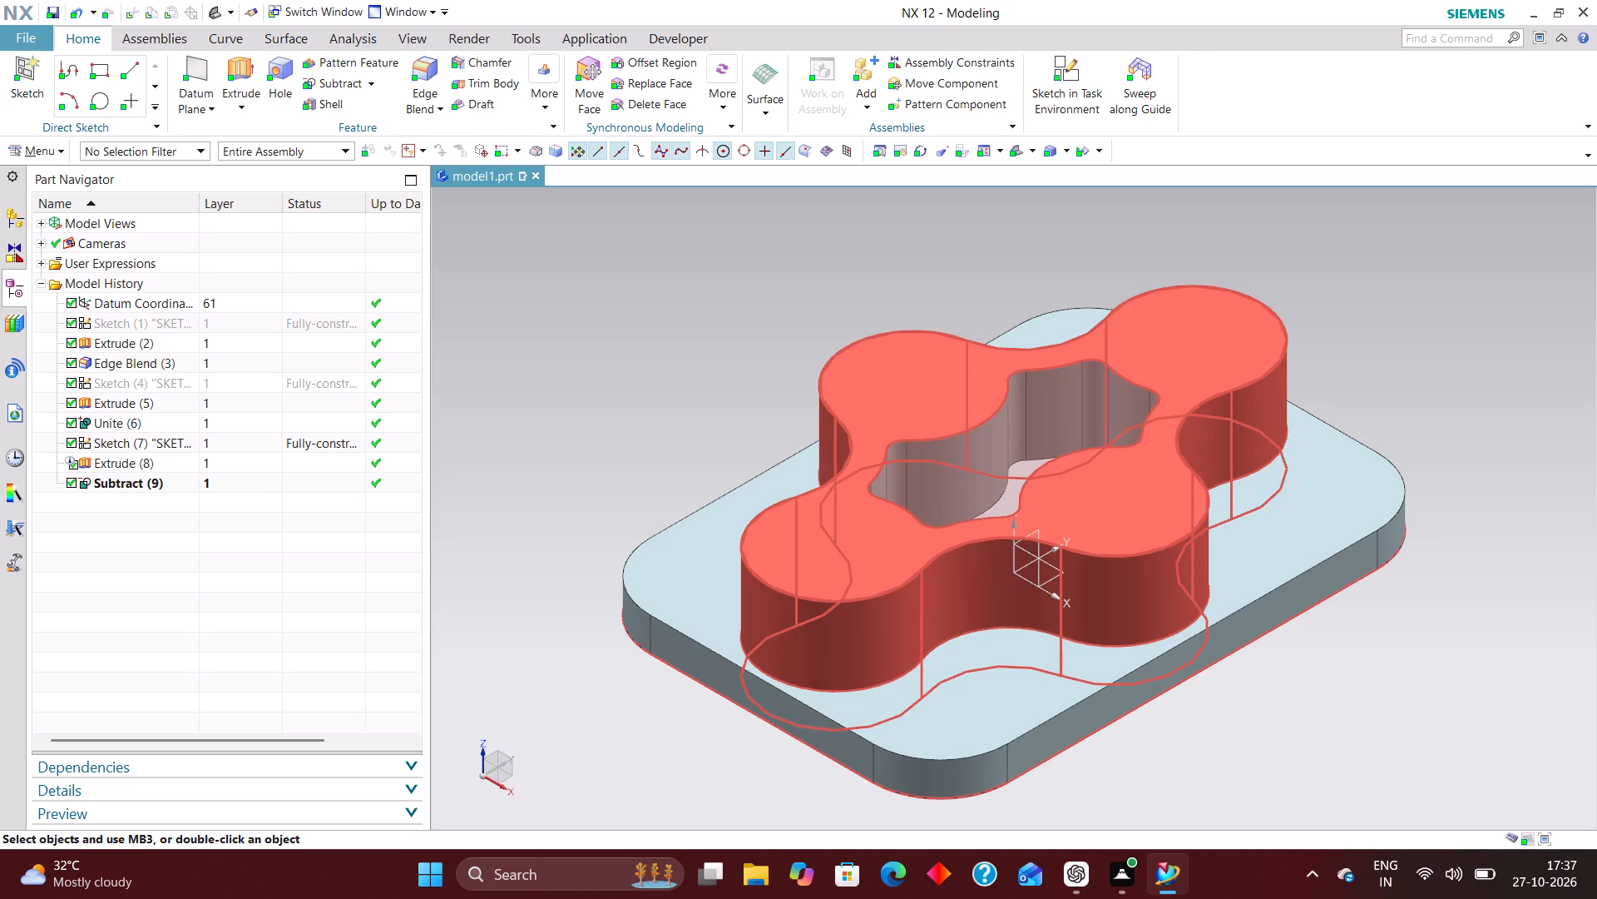
left_click(150, 402)
right_click(152, 403)
left_click(237, 430)
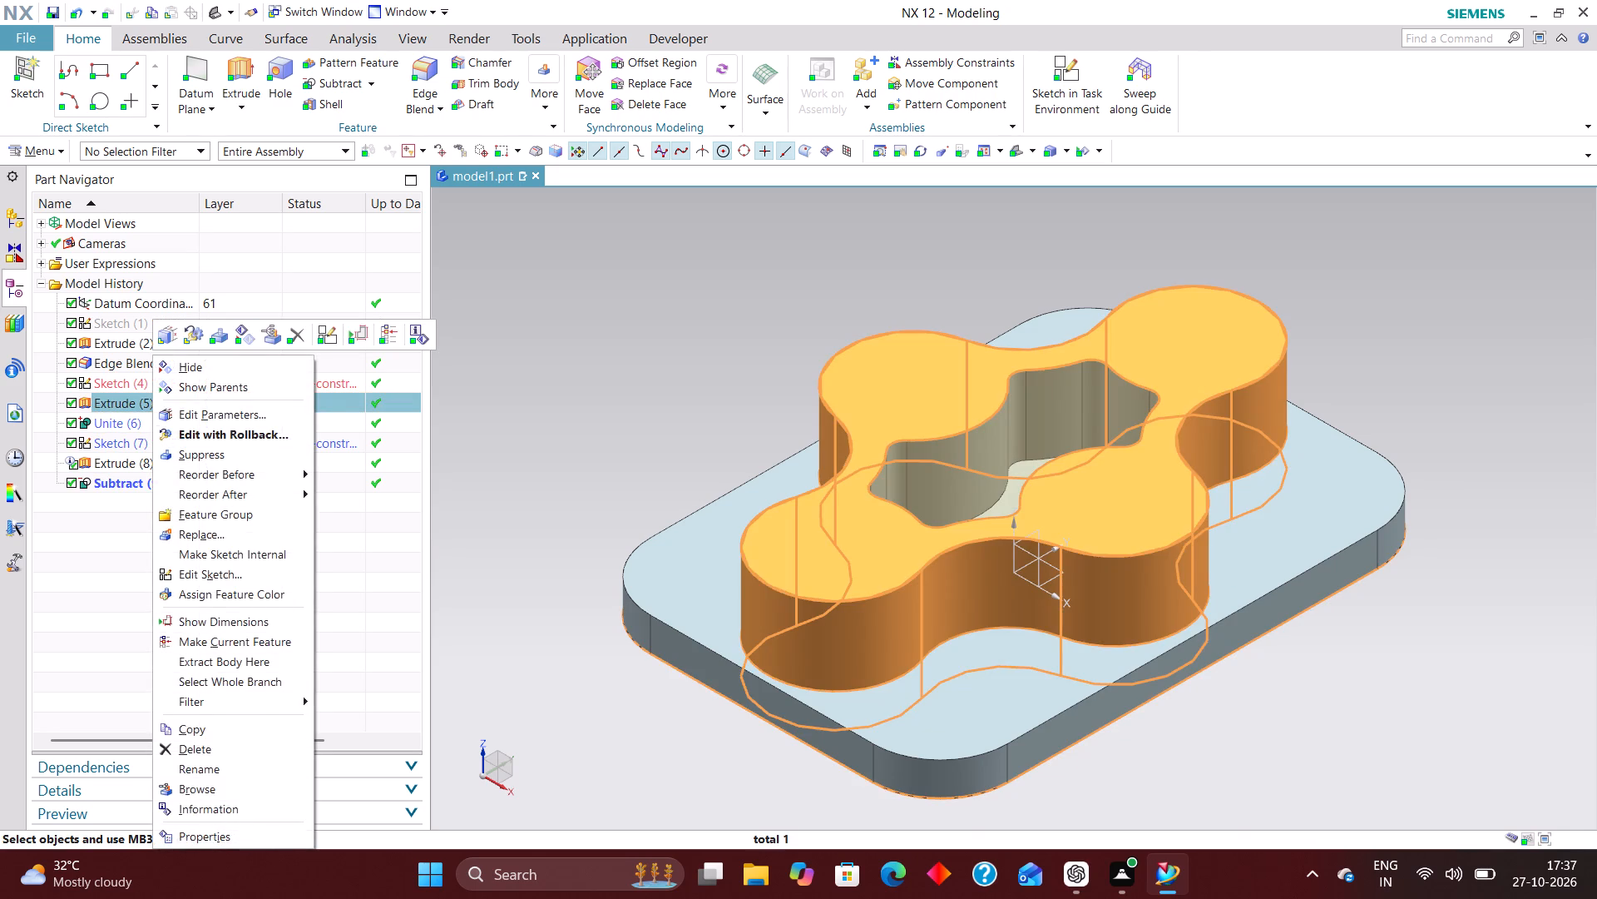
middle_click_drag(564, 464, 560, 426)
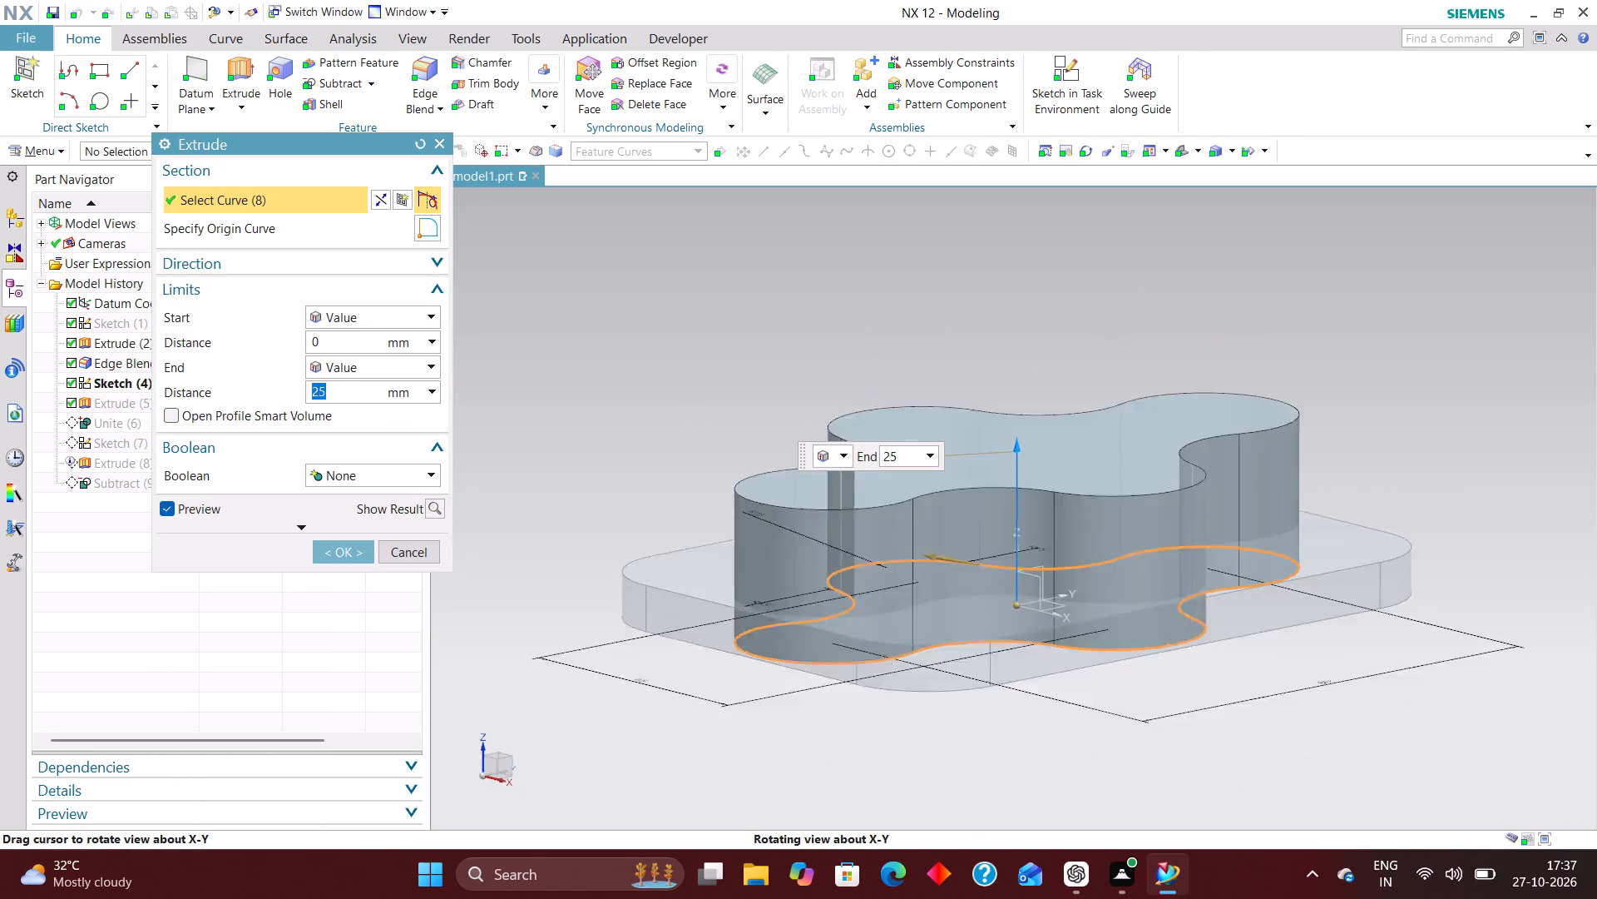
middle_click_drag(560, 426, 527, 423)
scroll(536, 424, "up", 1)
right_click_drag(1013, 325, 786, 308)
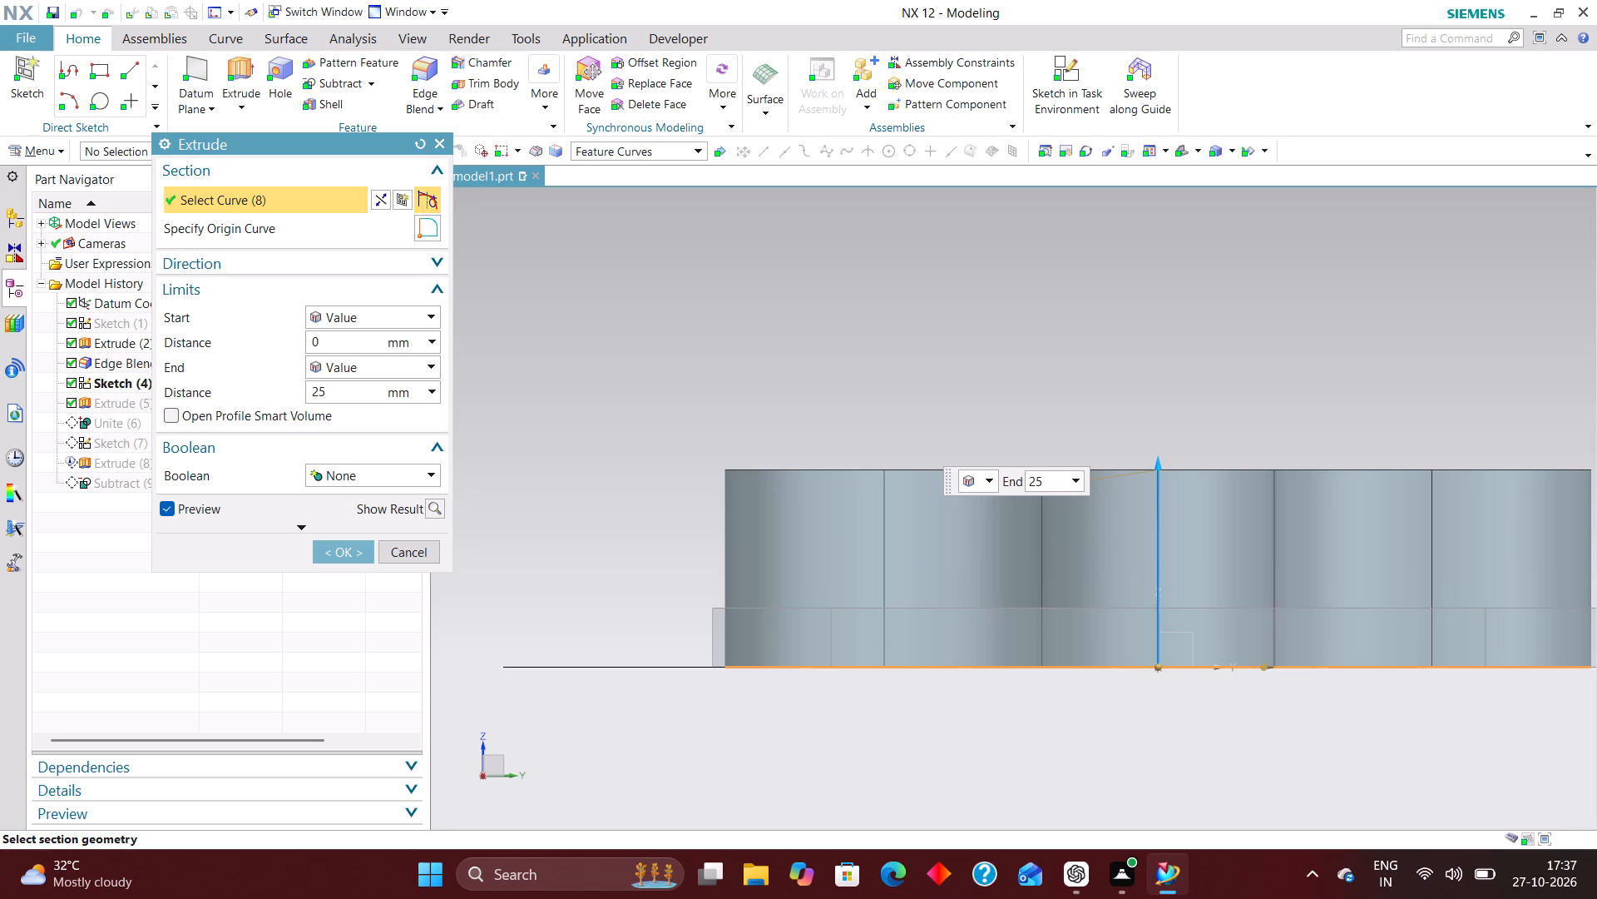
left_click(350, 549)
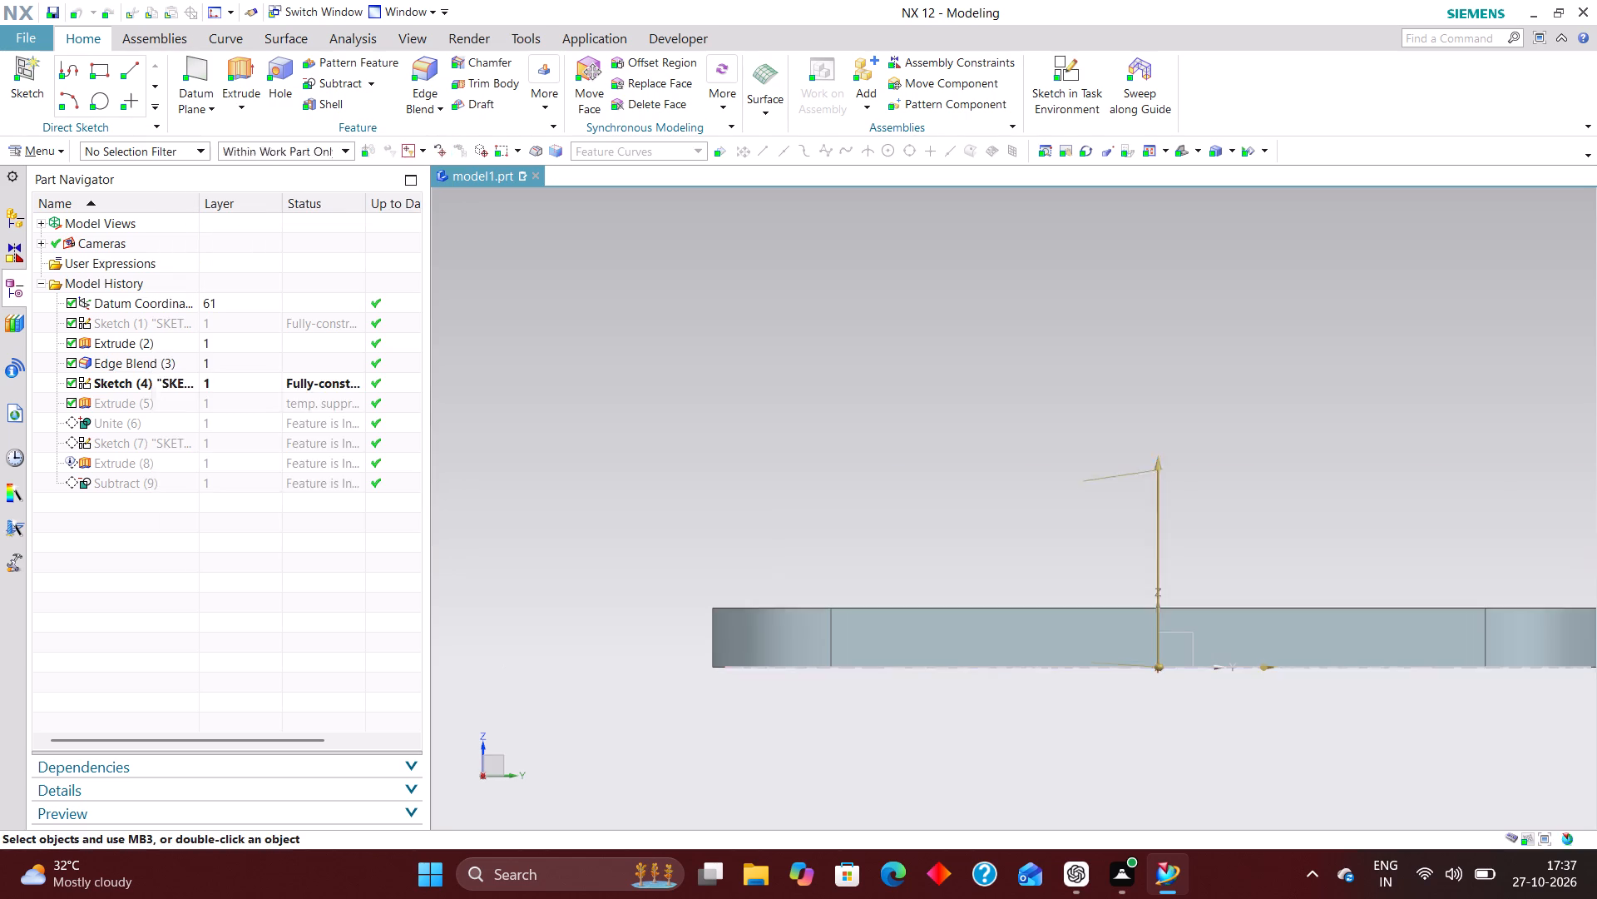
Reopen the inner profile extrusion's parameters and set its end distance to 25 mm, level with the boss top.
middle_click_drag(626, 423, 637, 461)
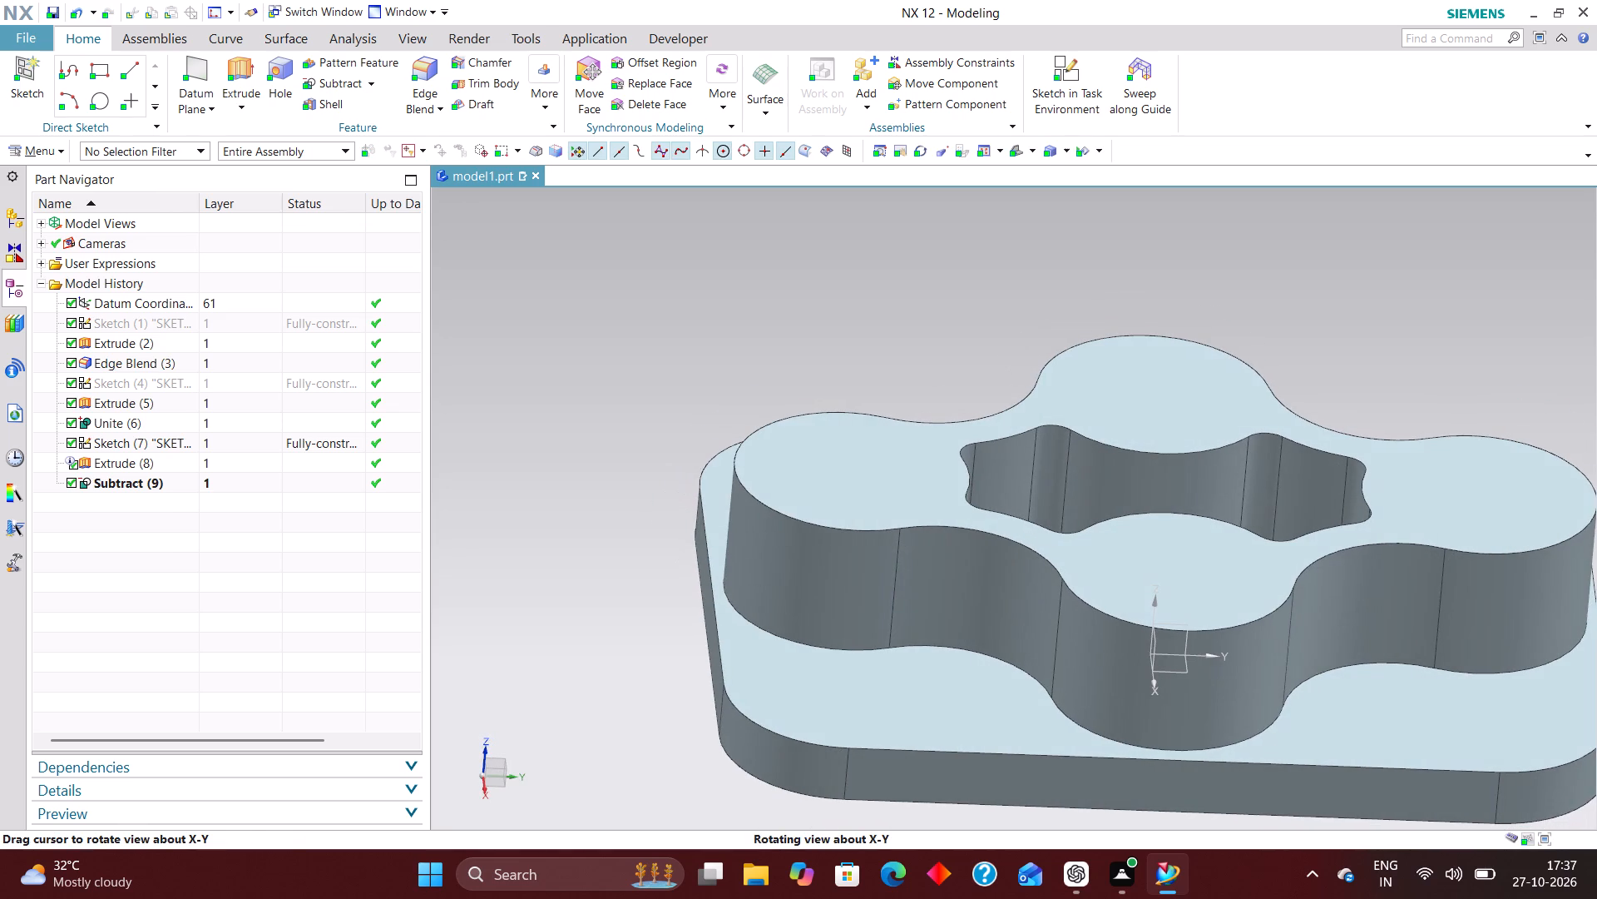
left_click(218, 439)
right_click(222, 434)
left_click(156, 466)
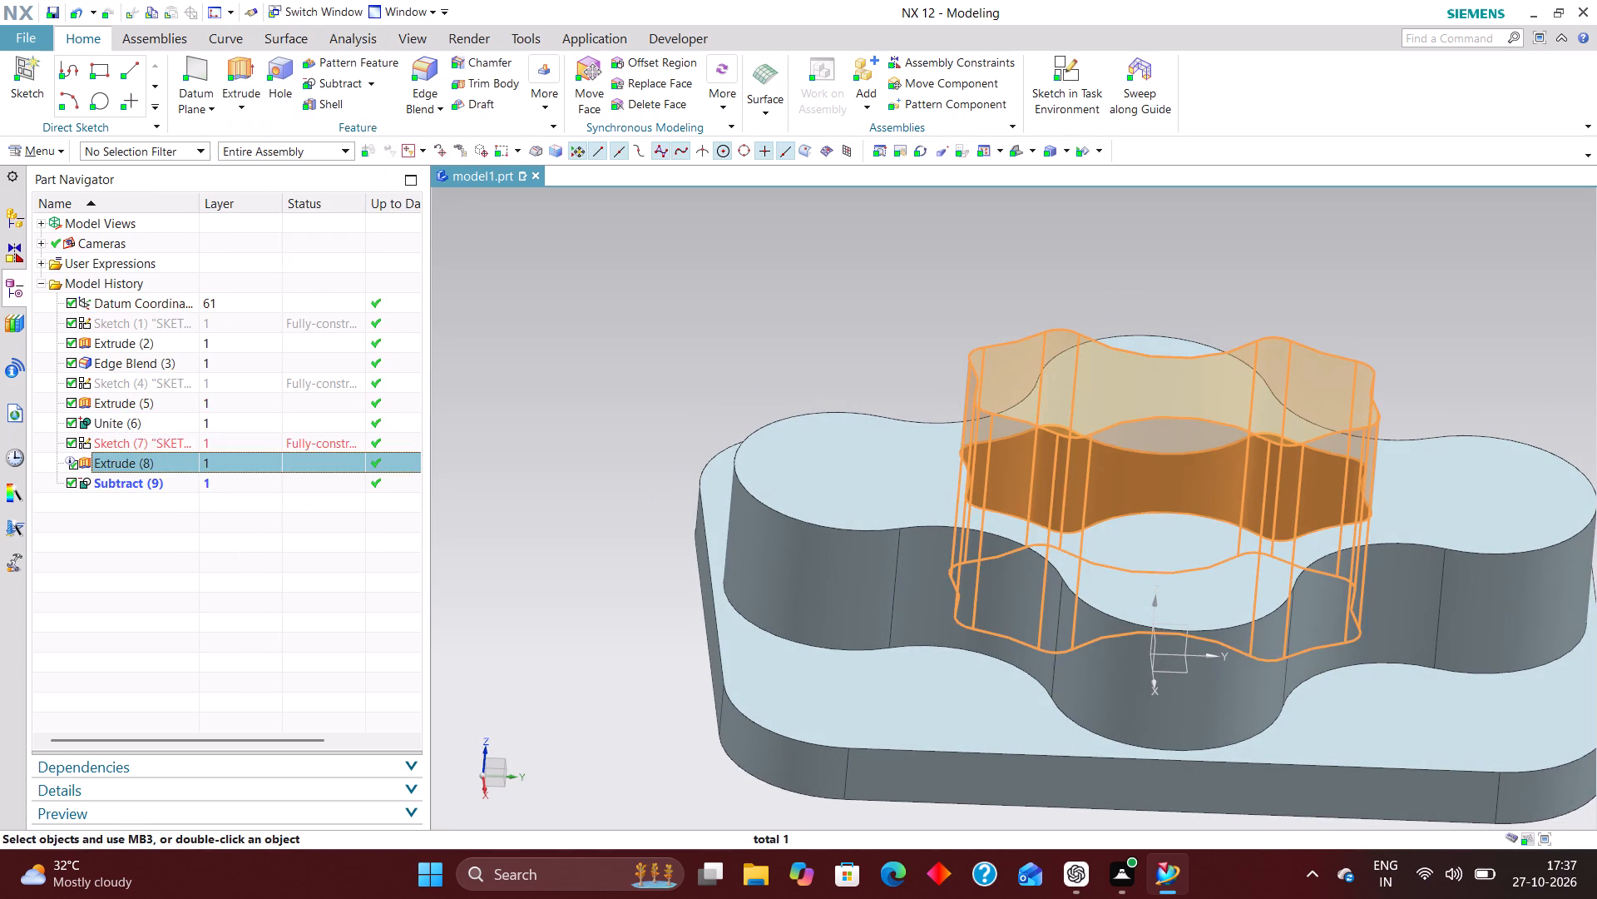
right_click(154, 464)
left_click(280, 80)
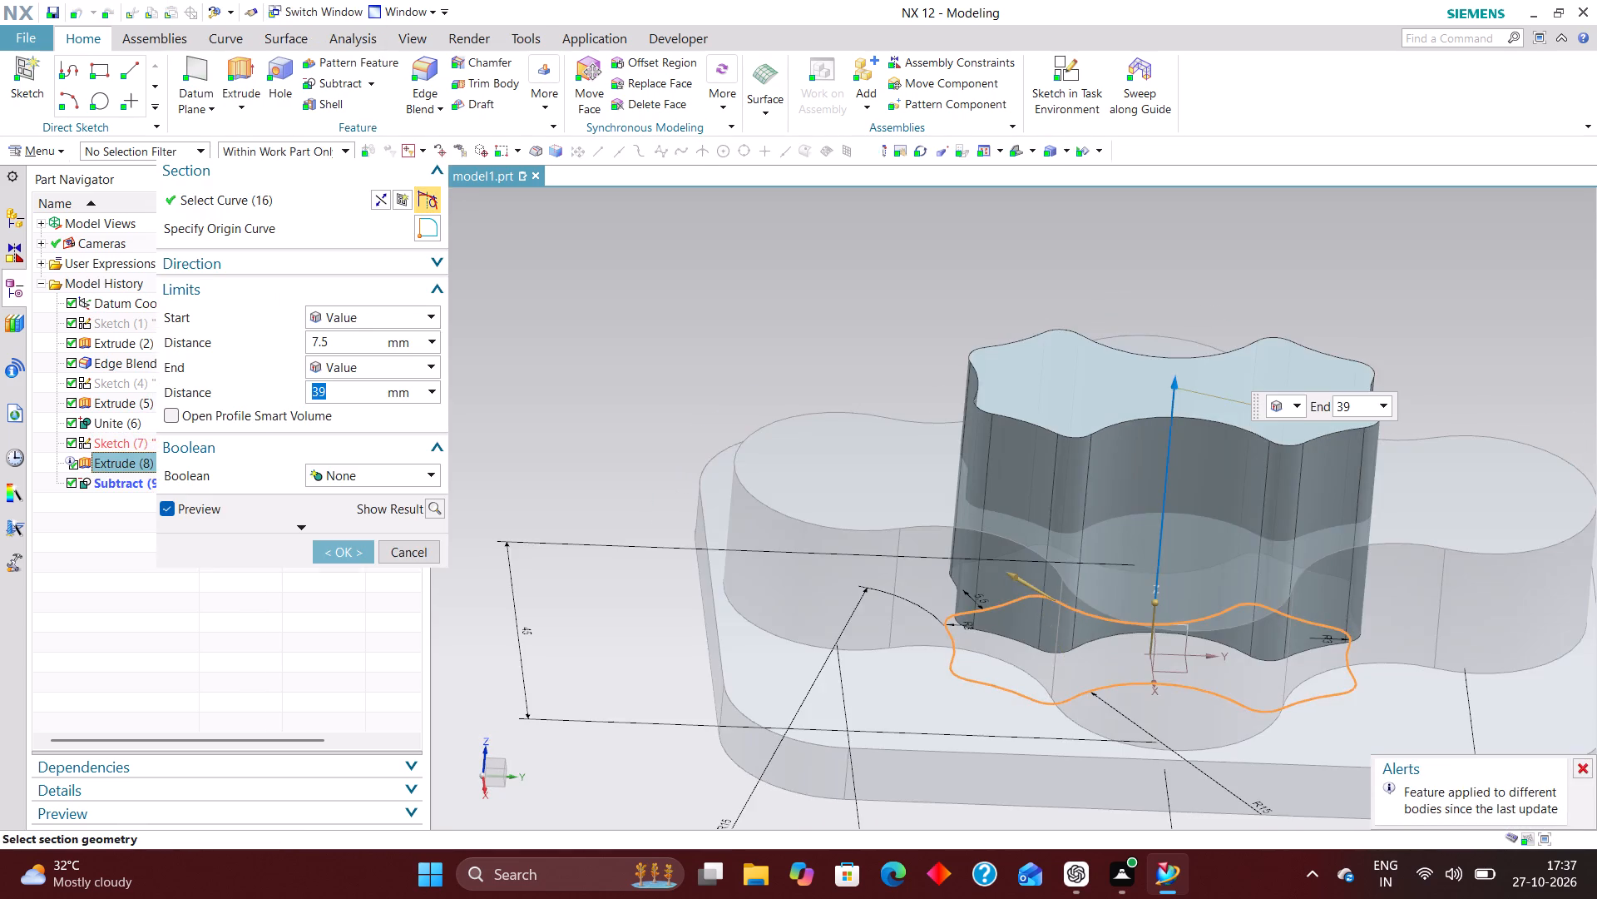
scroll(533, 311, "down", 3)
right_click_drag(1224, 469, 1020, 458)
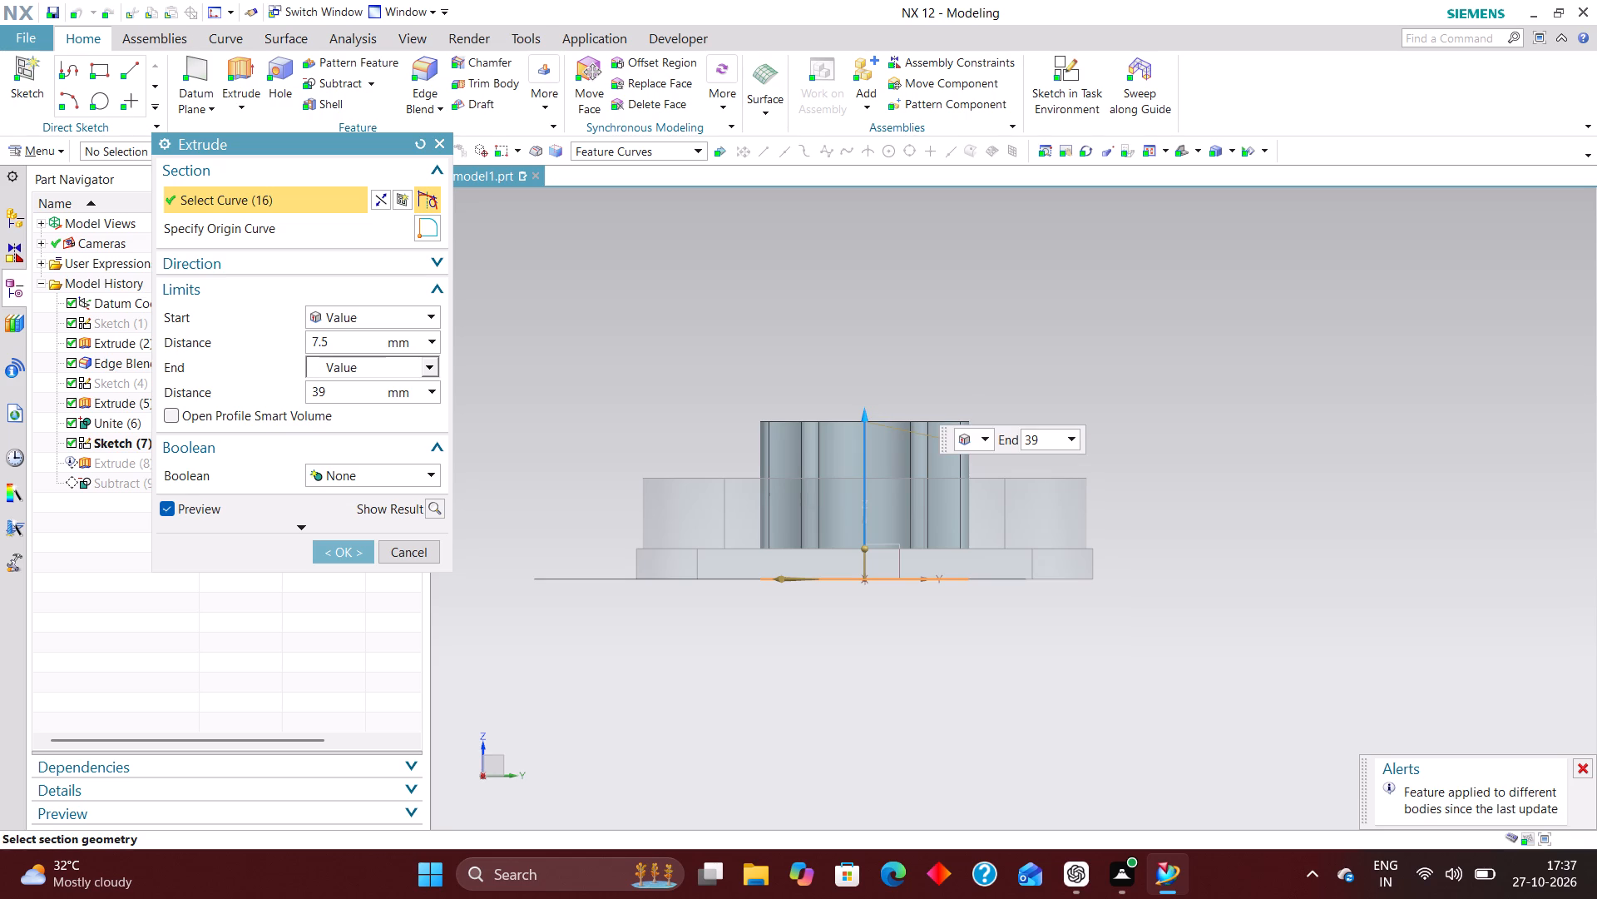
scroll(775, 503, "up", 3)
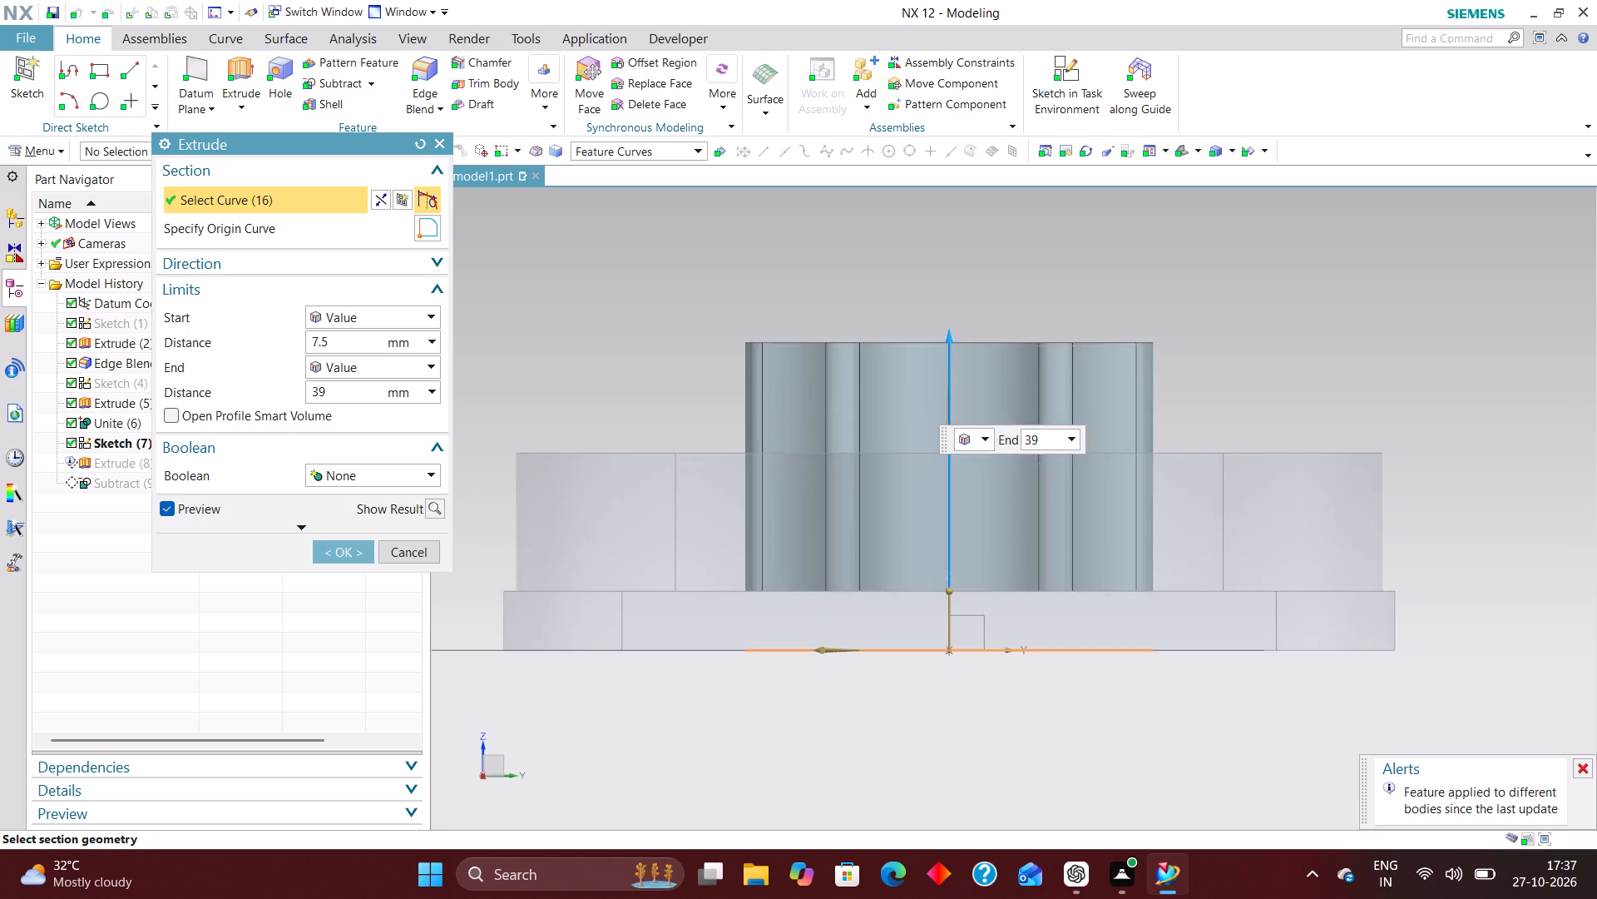
scroll(714, 461, "down", 4)
scroll(807, 404, "up", 2)
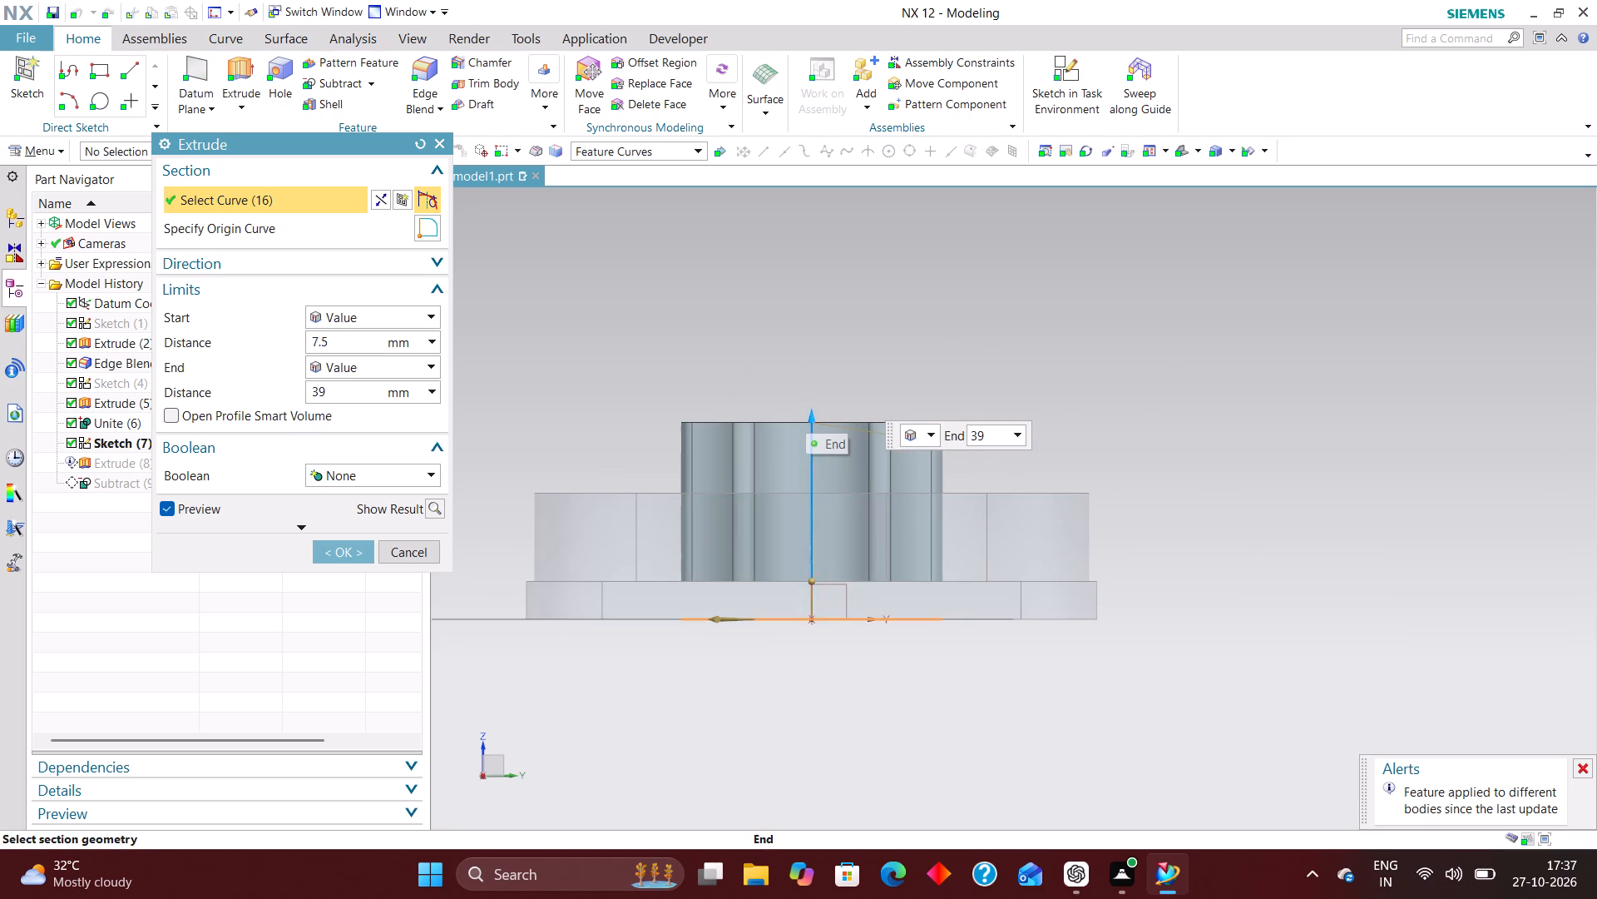
left_click_drag(336, 395, 215, 379)
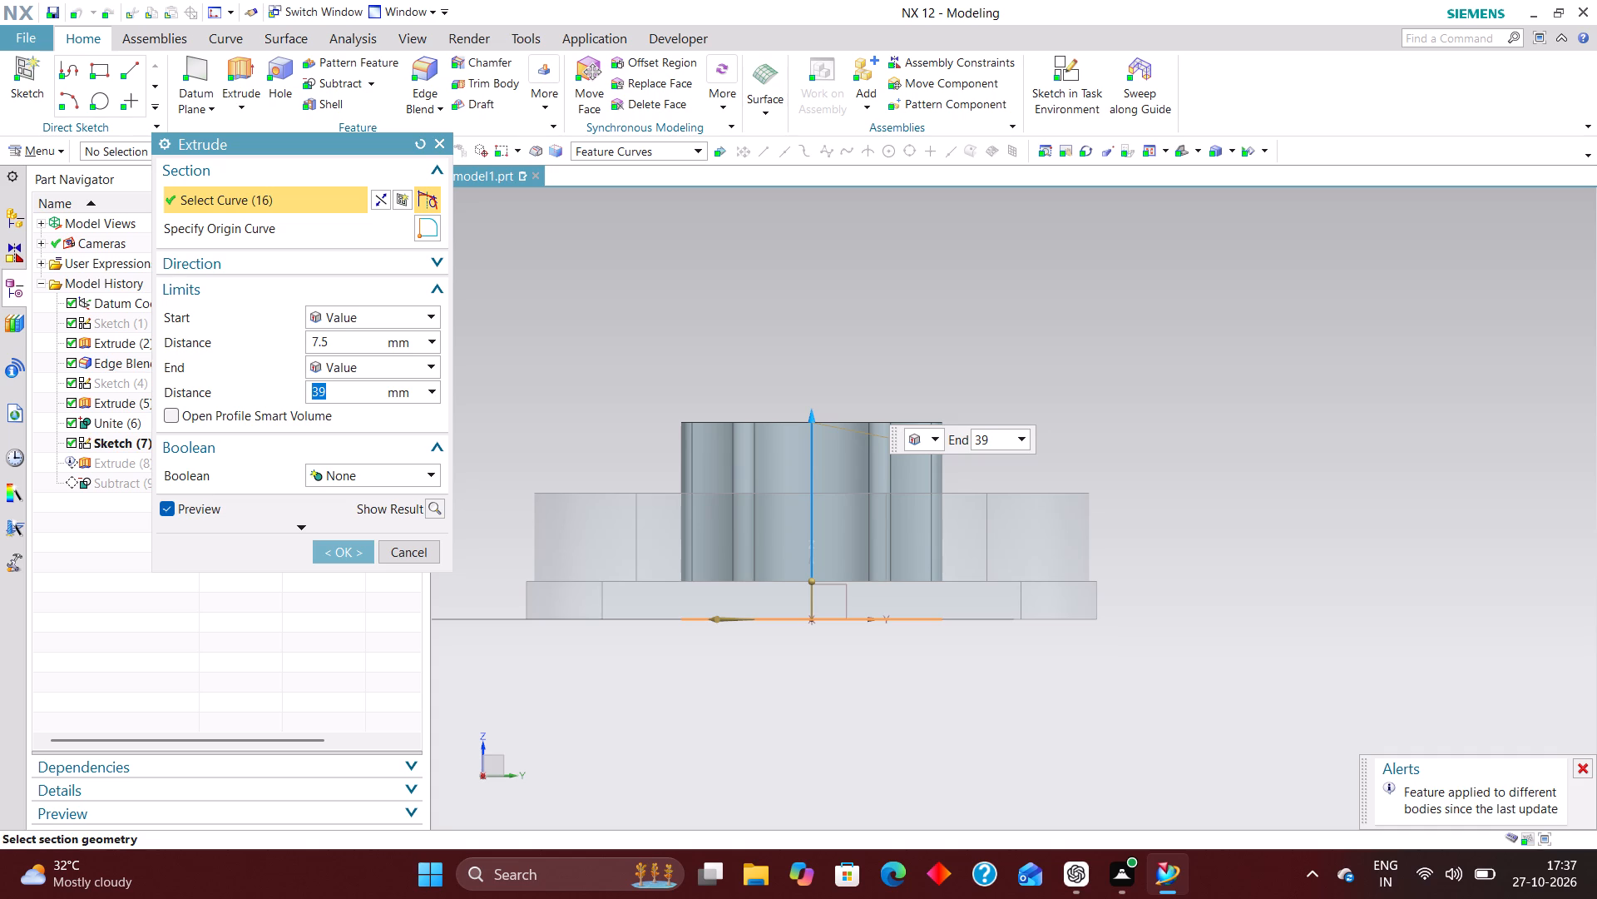
type("25")
key("Return")
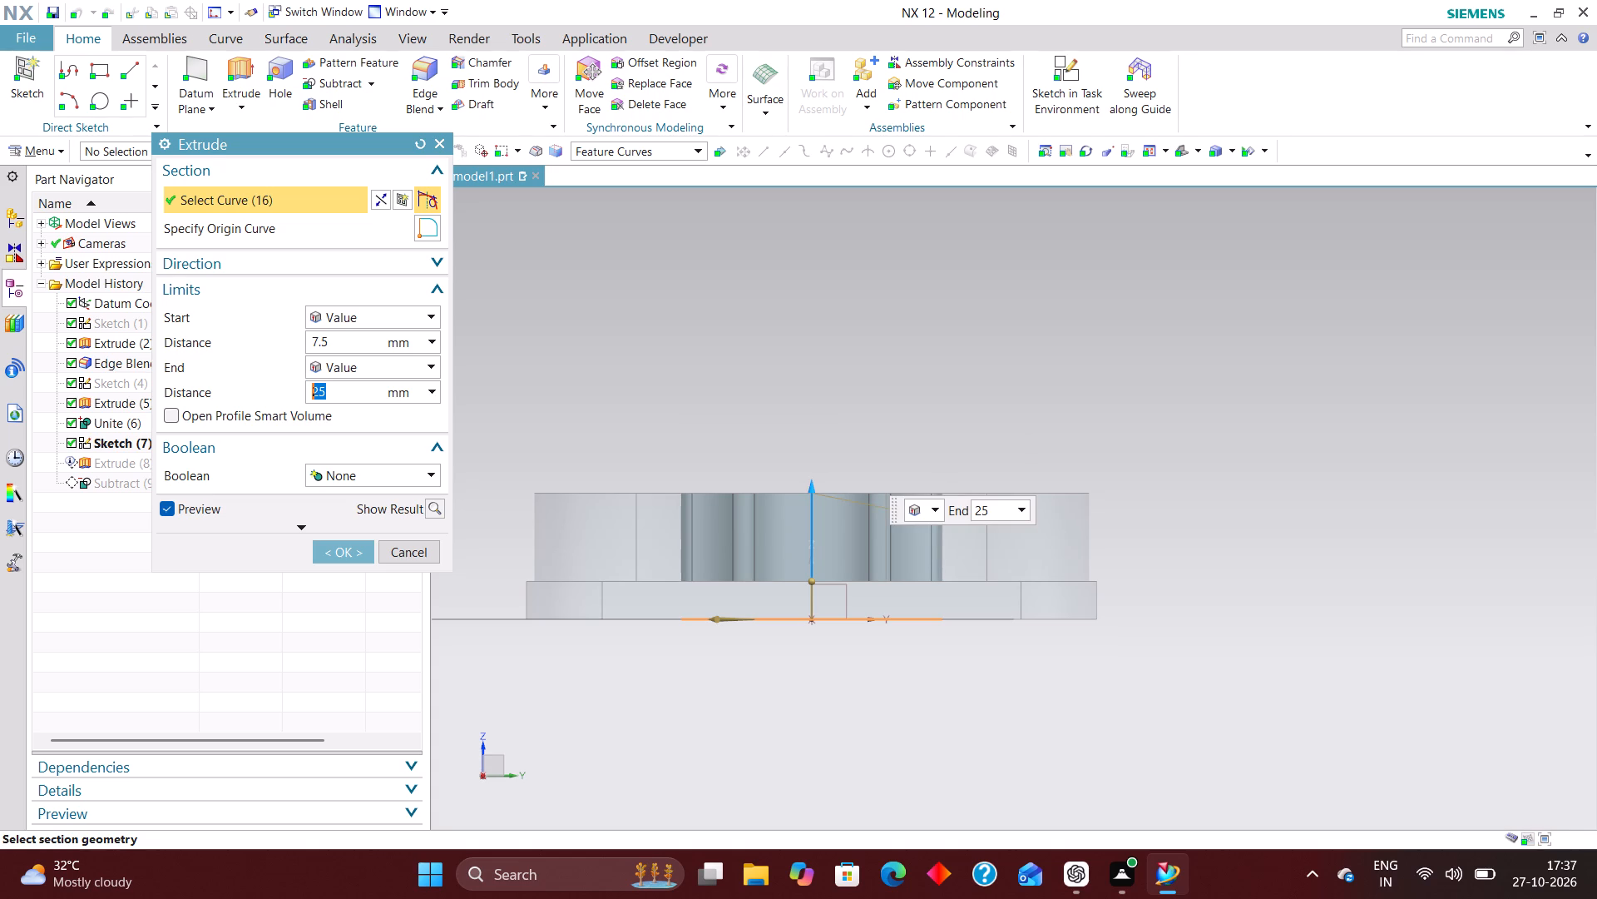
Set the inner profile extrusion's start distance to 15 mm, extend its end to 43 mm above the boss, and accept.
left_click_drag(339, 345, 273, 338)
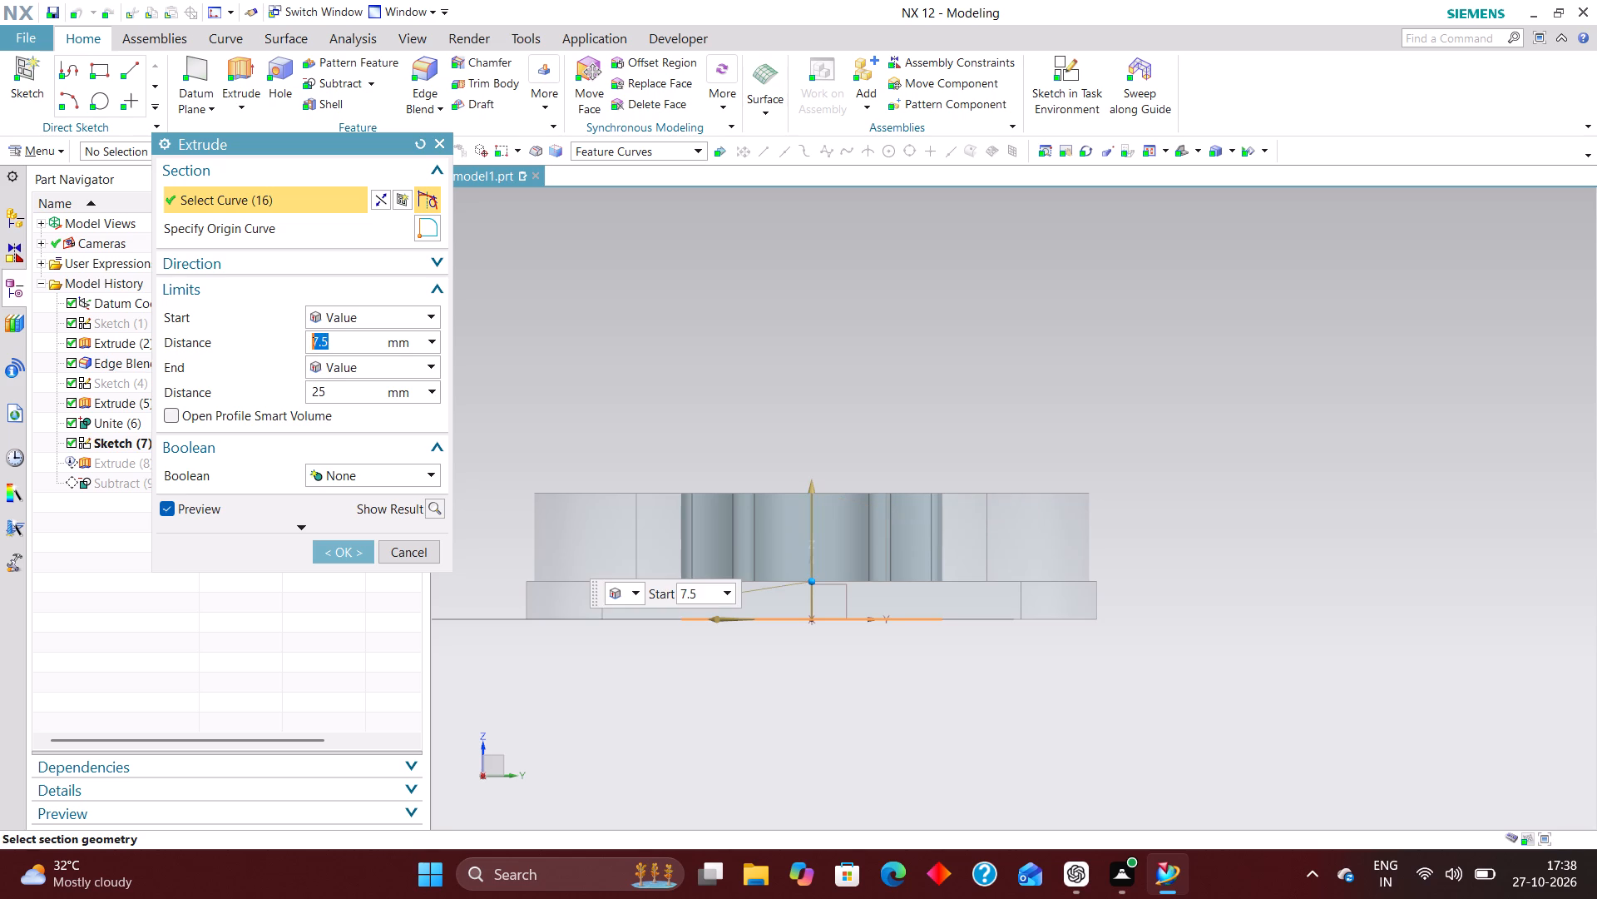
type("15")
key("Return")
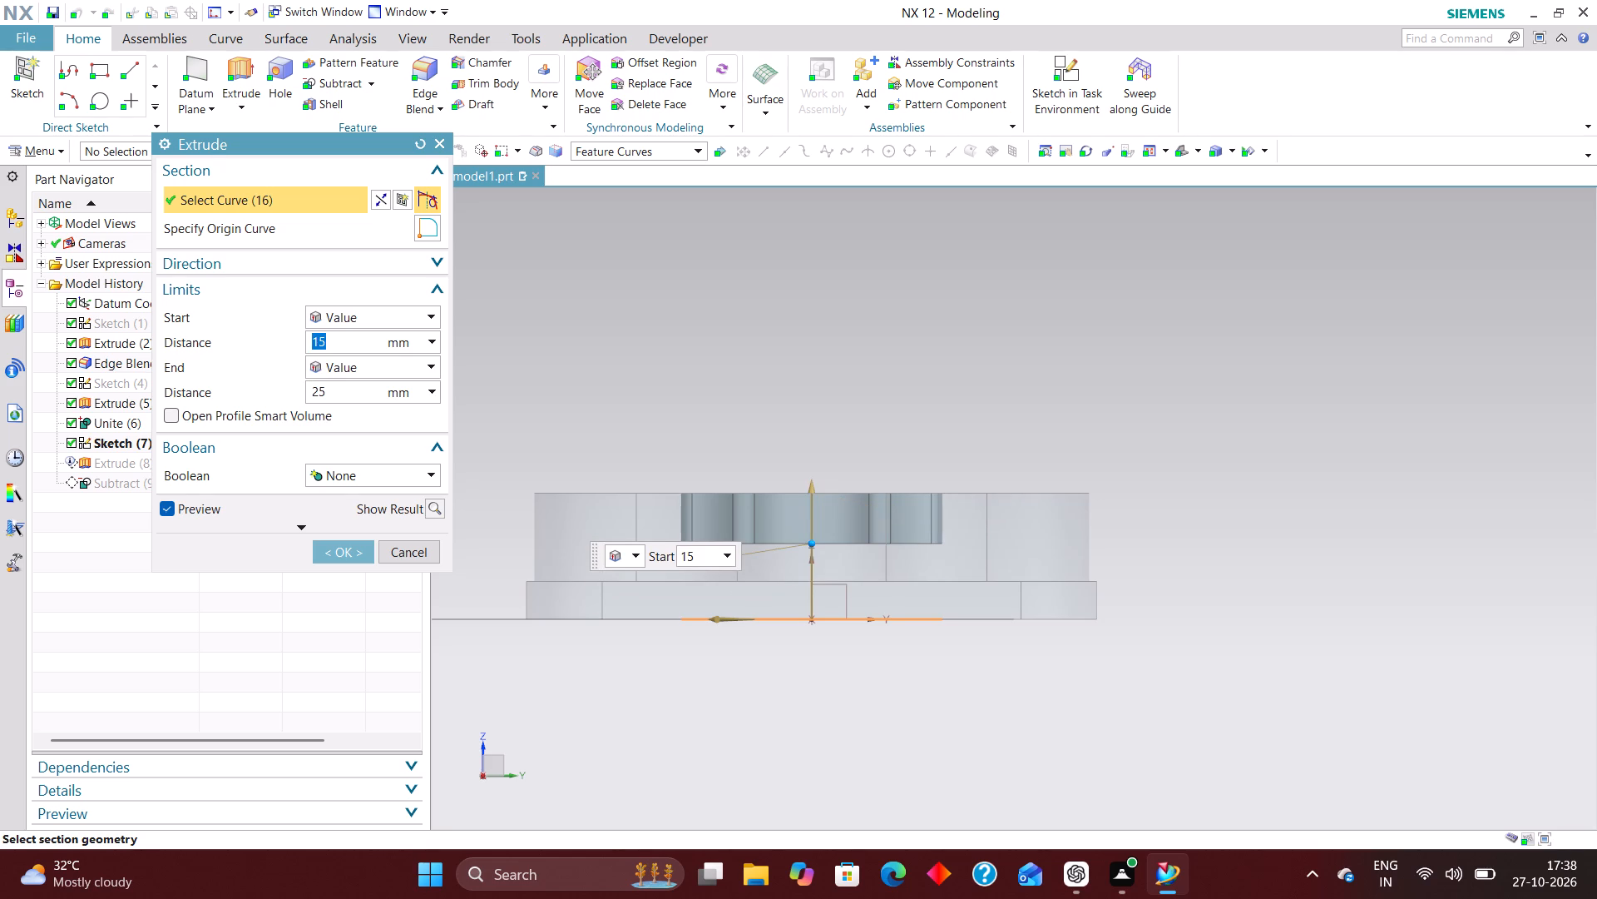
left_click_drag(814, 478, 831, 389)
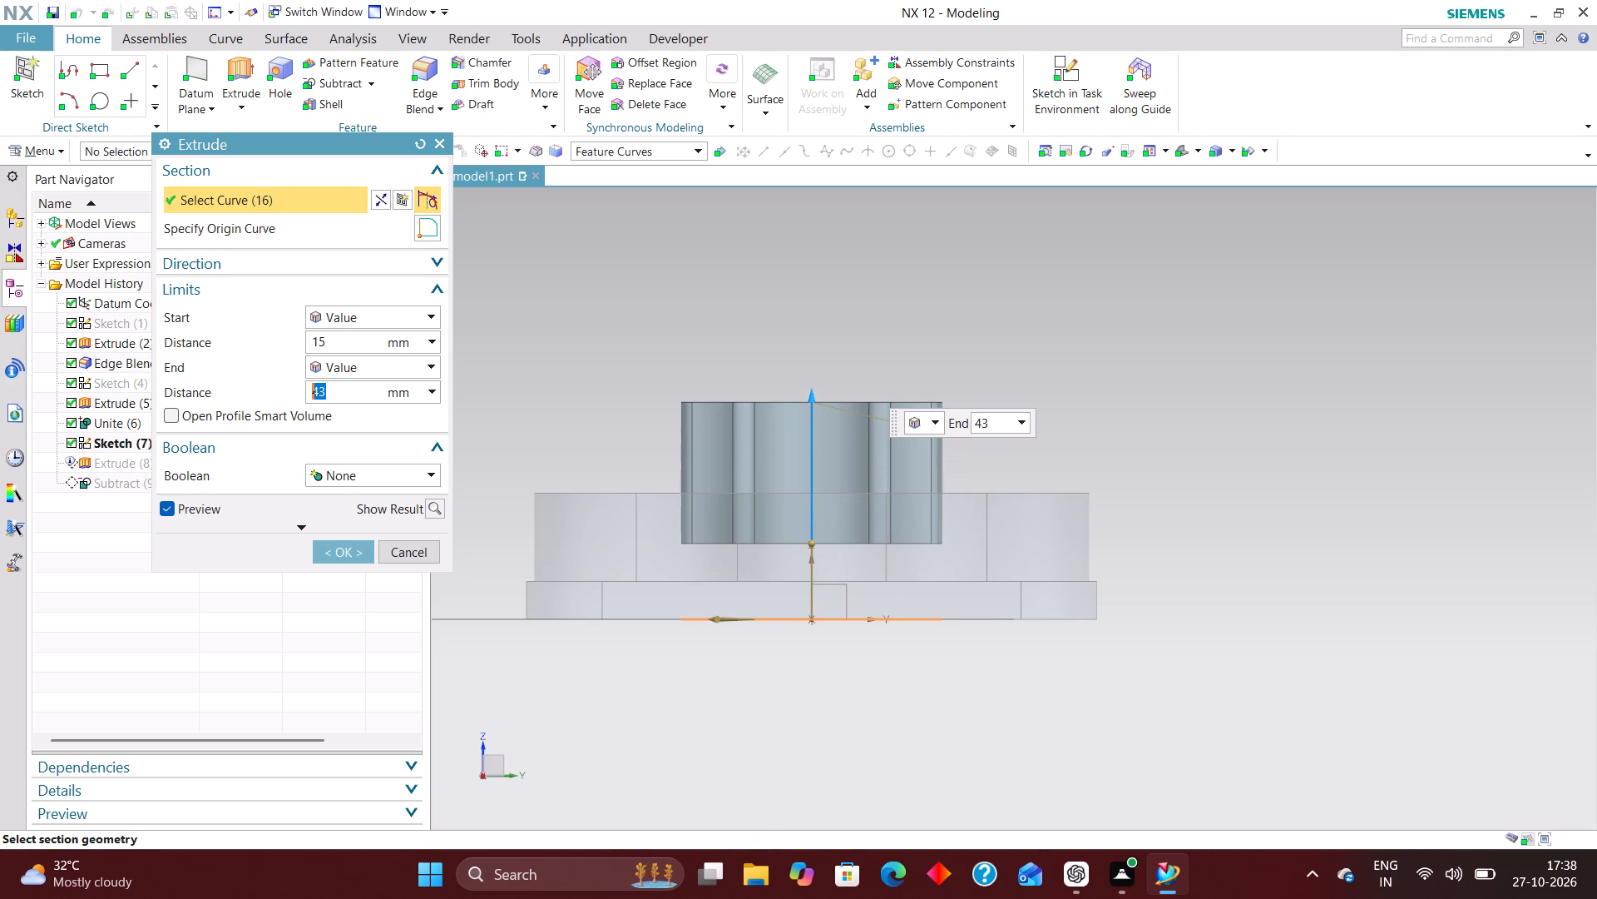
left_click(344, 546)
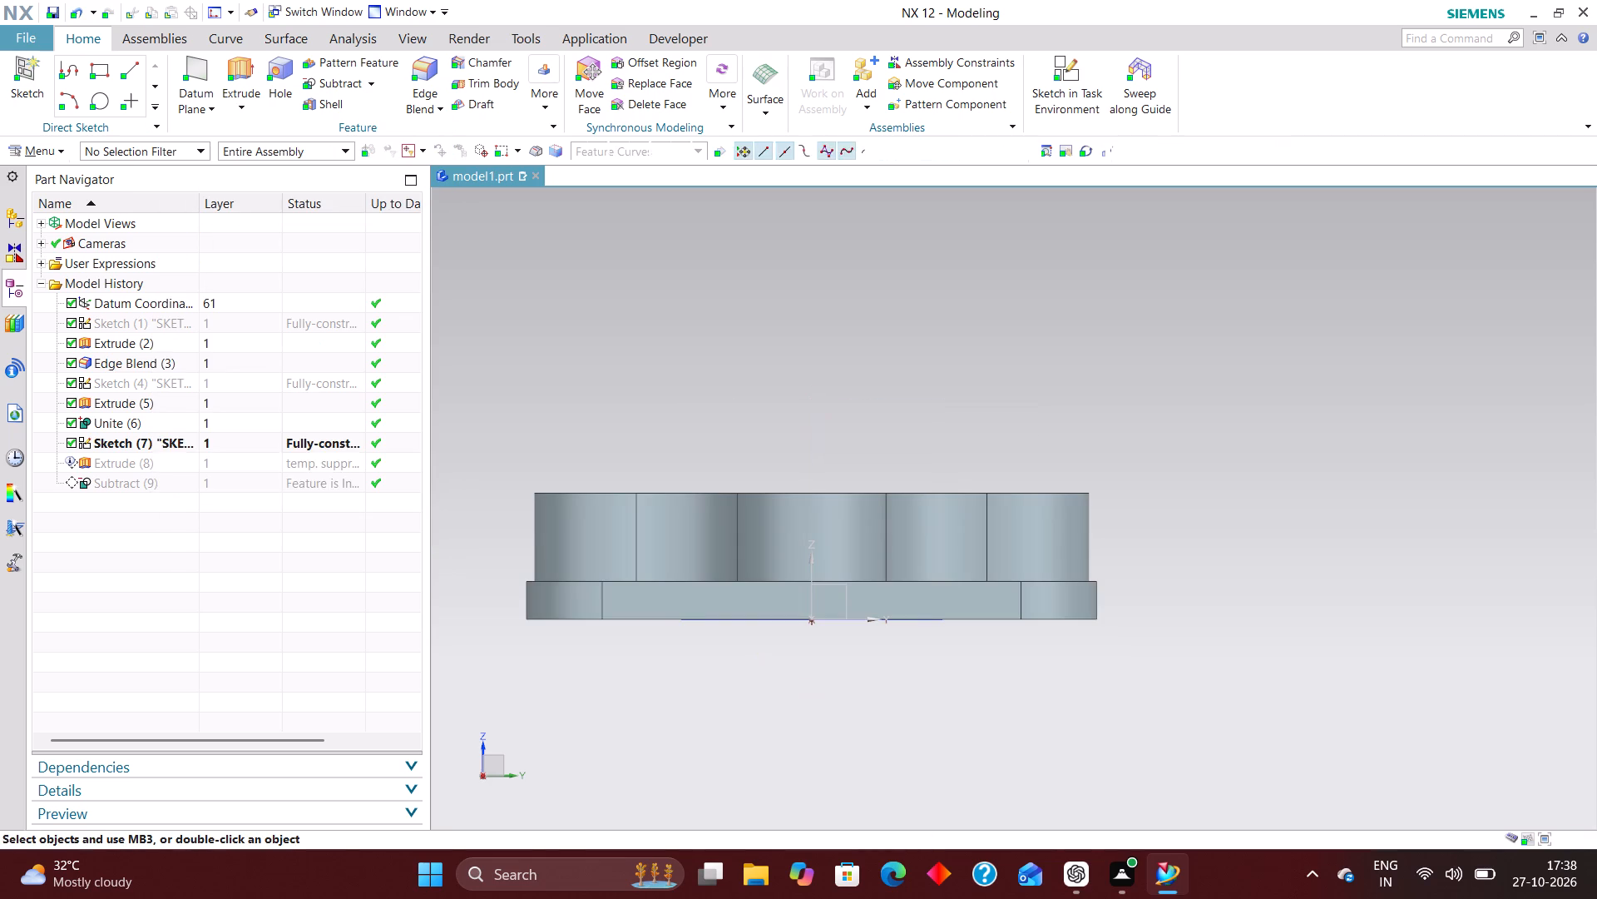
Add a 1 mm circular edge blend along the tangent edges where the four-lobe boss meets the base plate.
middle_click_drag(630, 387, 655, 425)
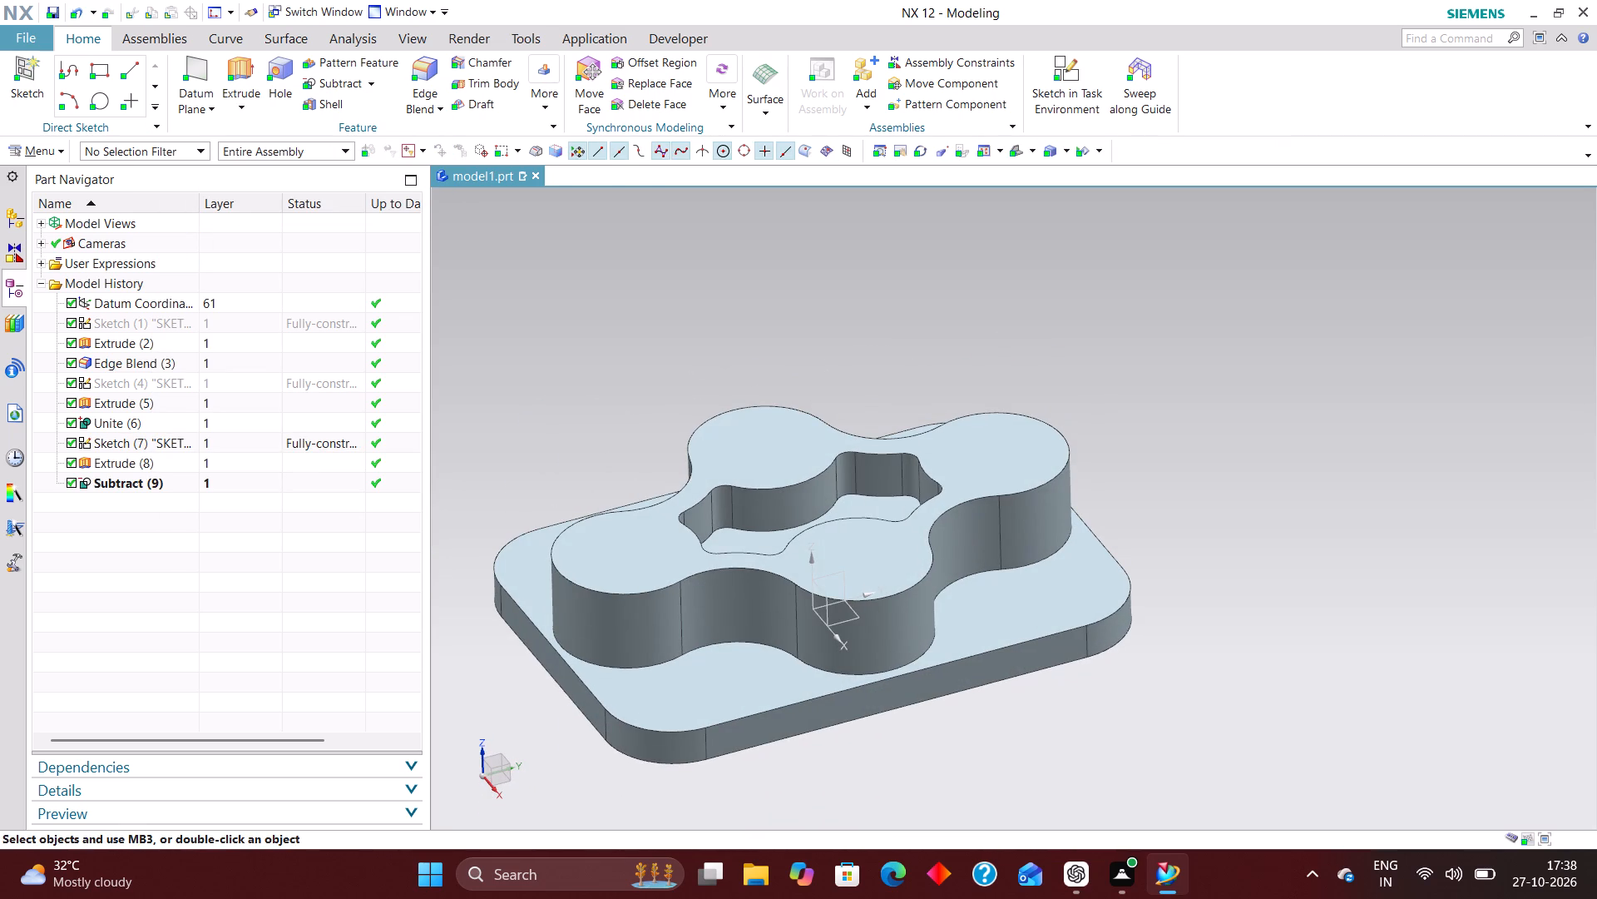
key("End")
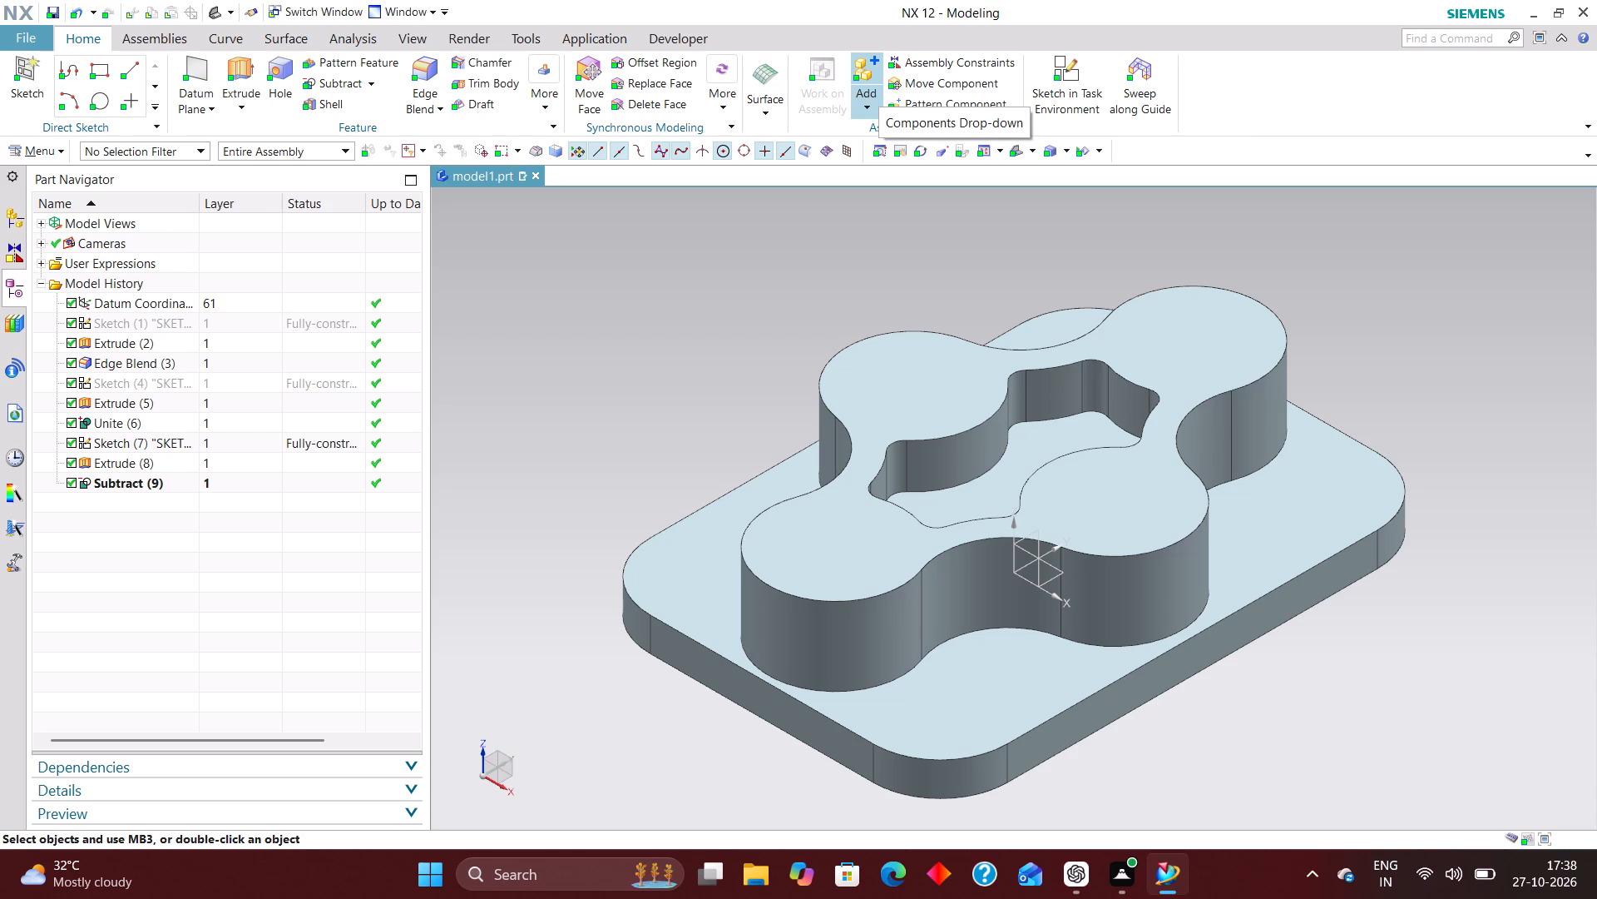
scroll(924, 251, "down", 2)
scroll(917, 357, "up", 2)
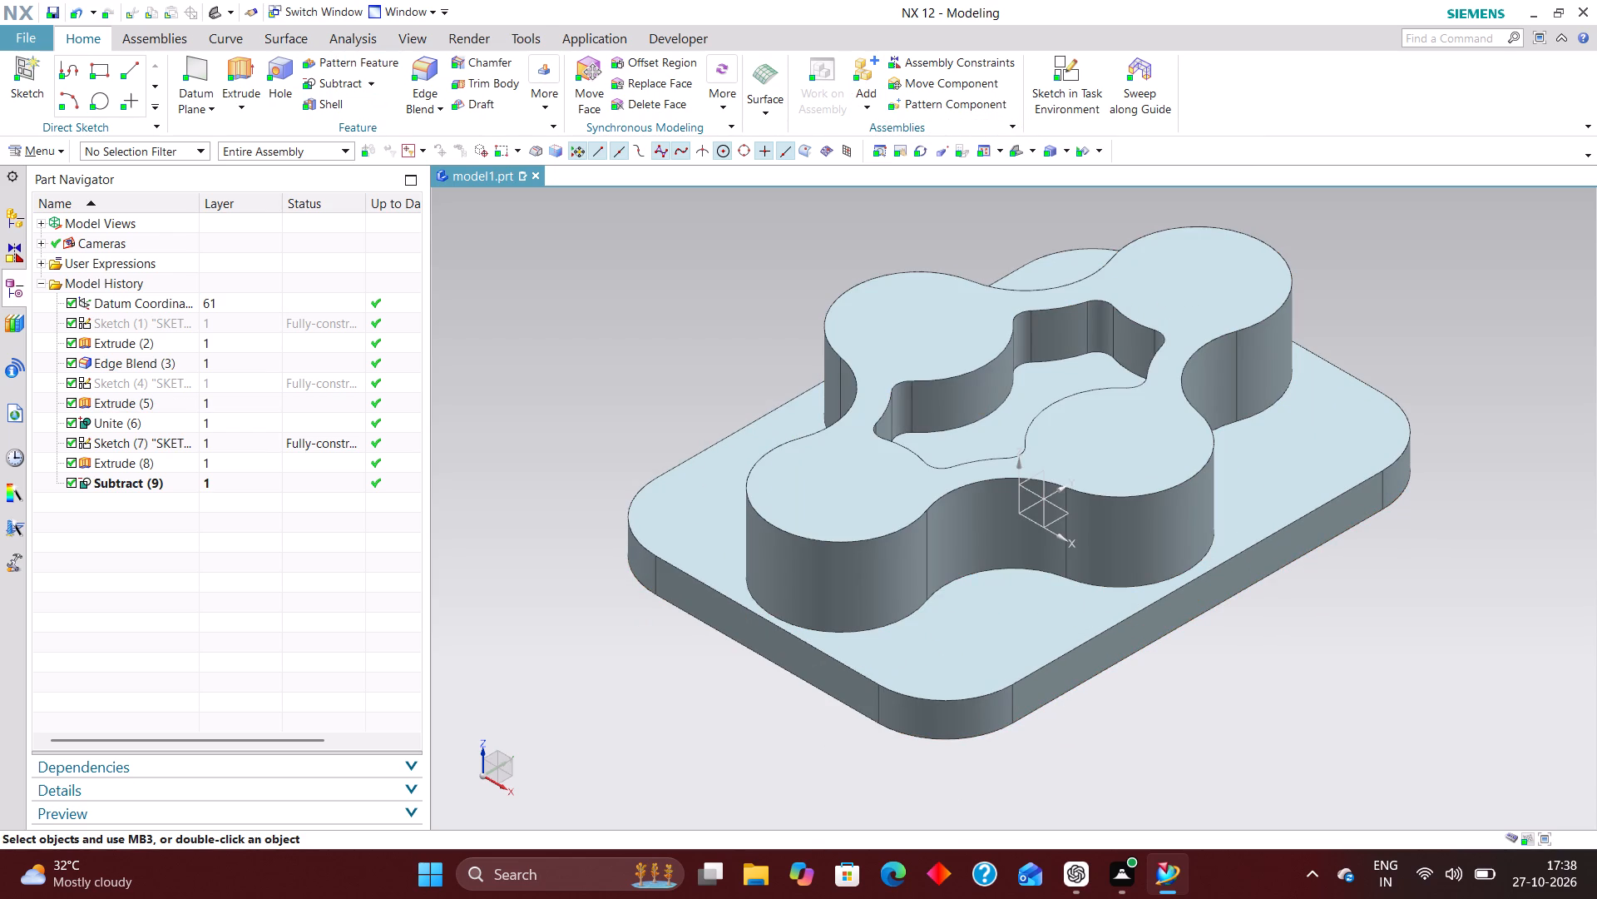
left_click(425, 63)
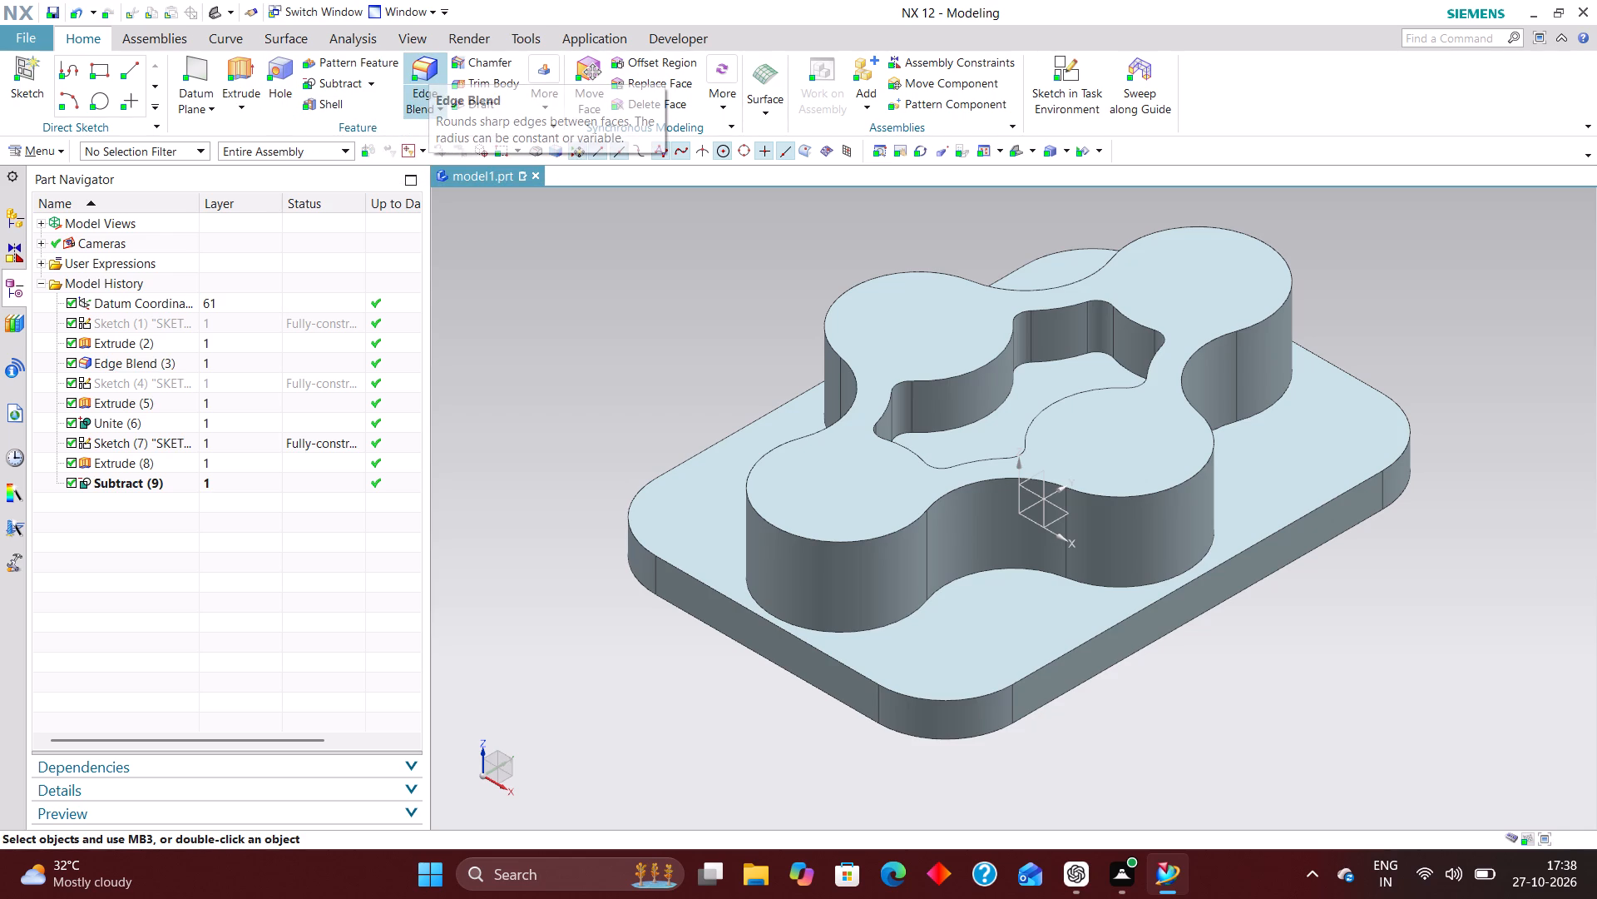
left_click(901, 623)
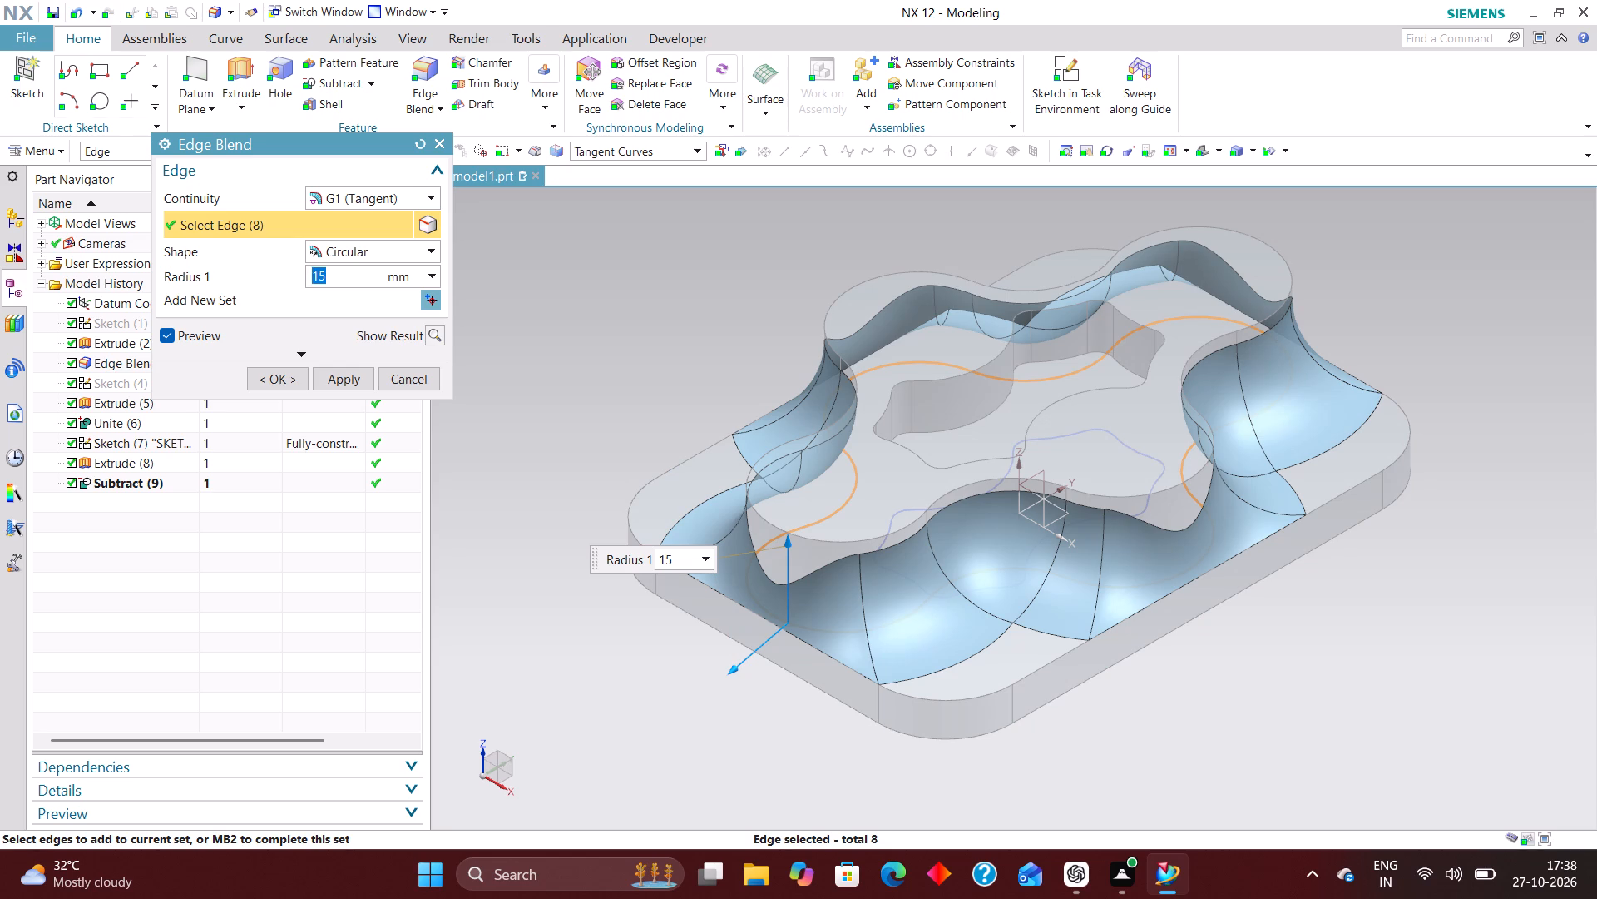
key("1")
key("Return")
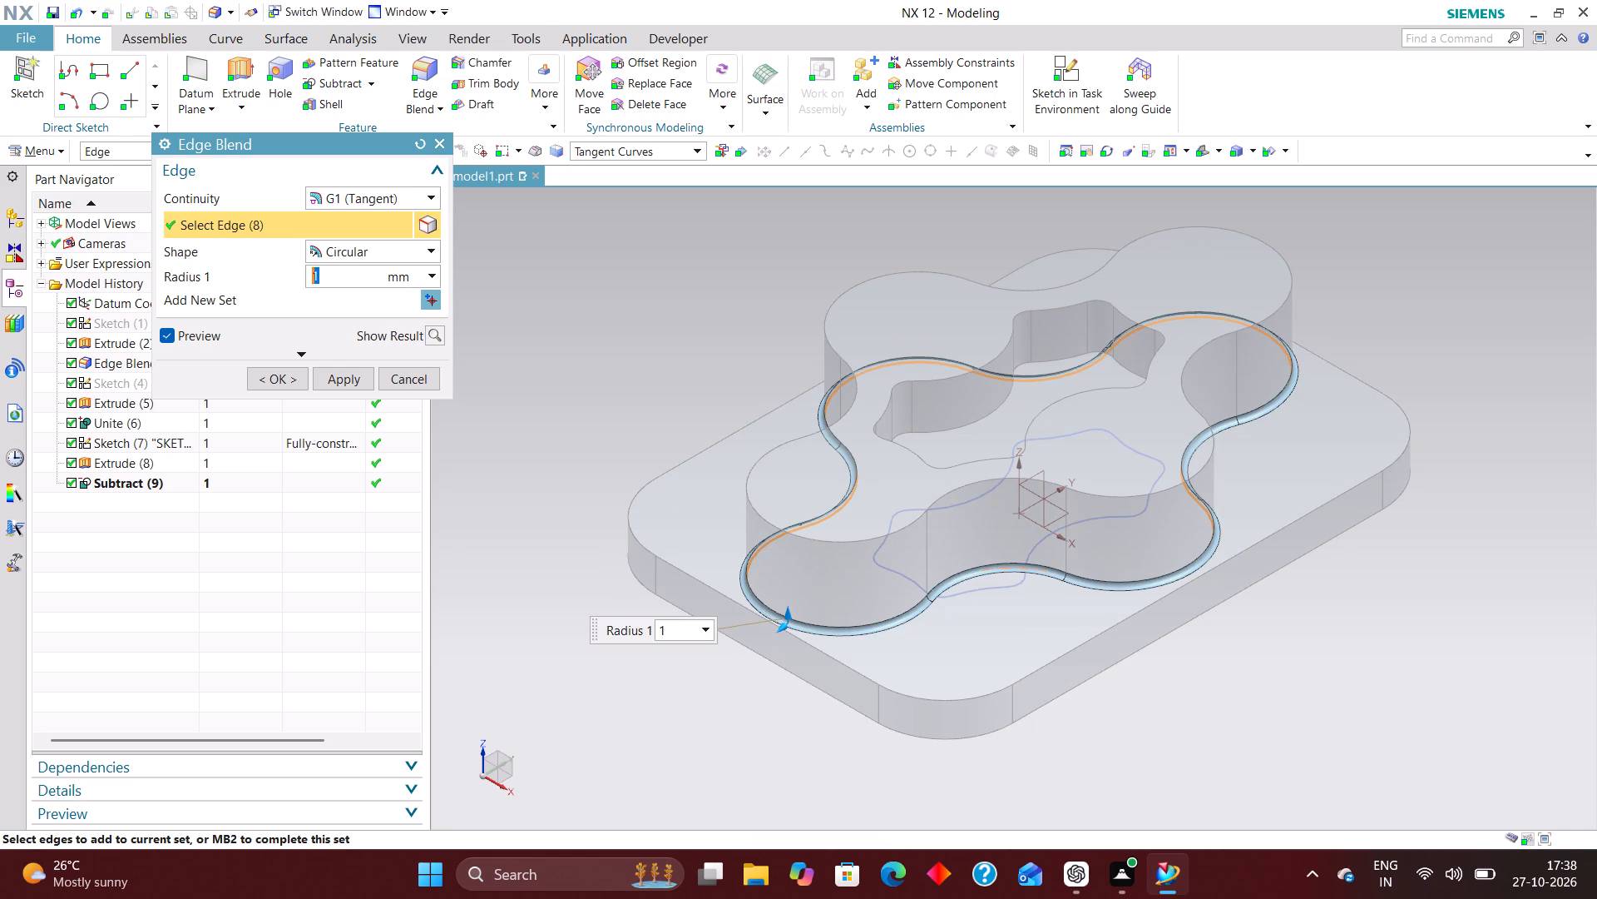
left_click(279, 371)
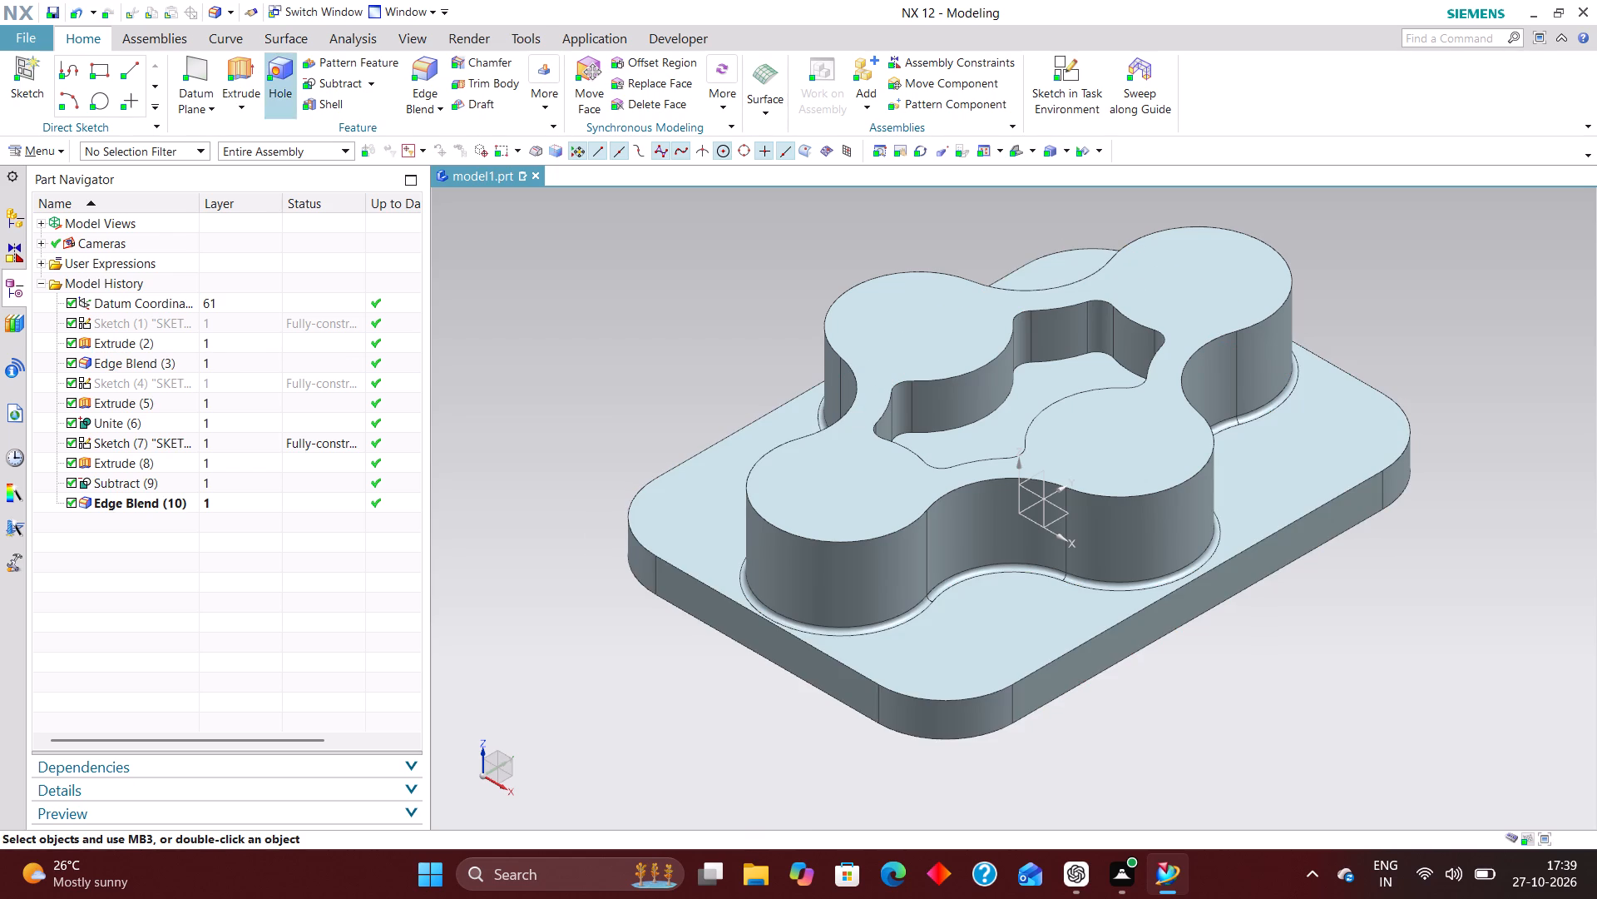
Place simple through-body general holes at the arc centres of all four lobes on the boss's top face.
left_click(275, 68)
left_click(852, 286)
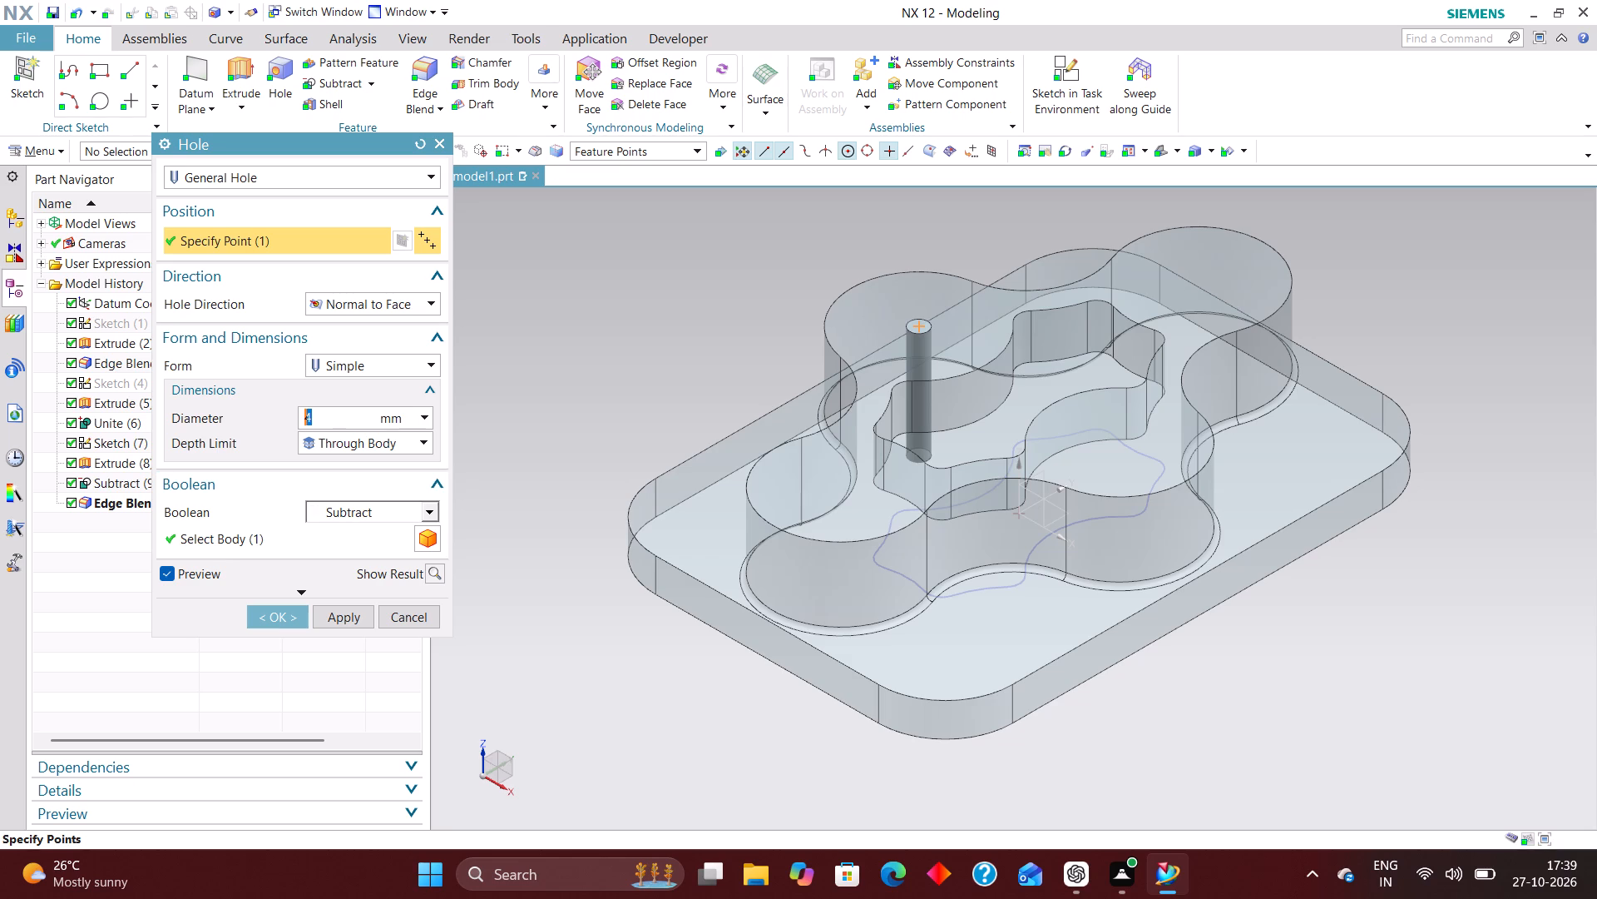
left_click(861, 288)
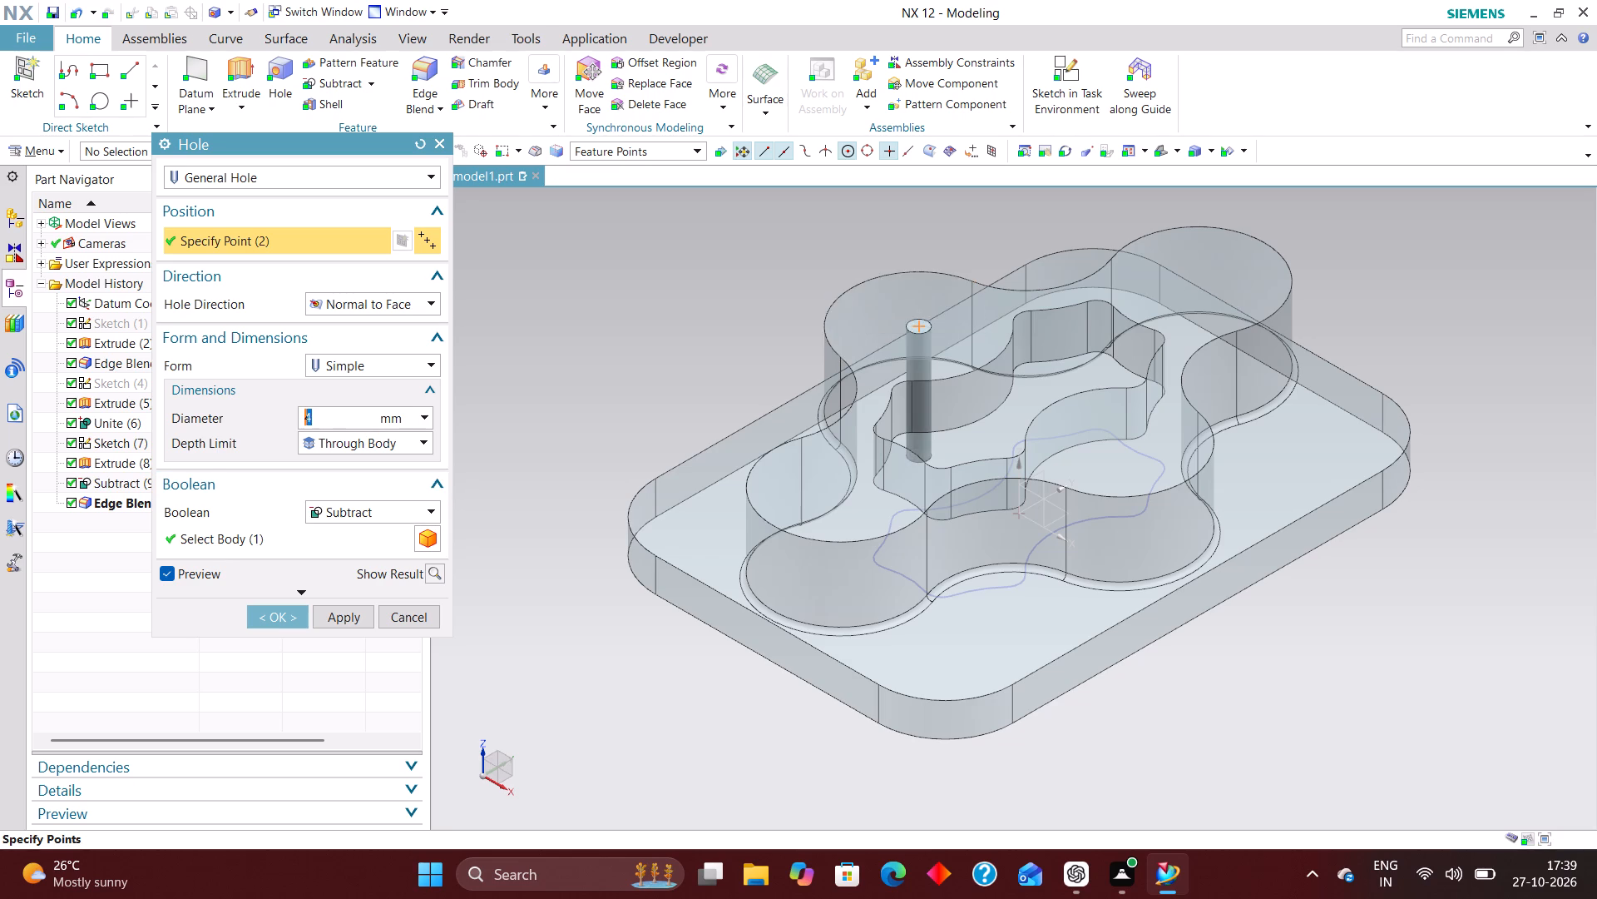
left_click(780, 527)
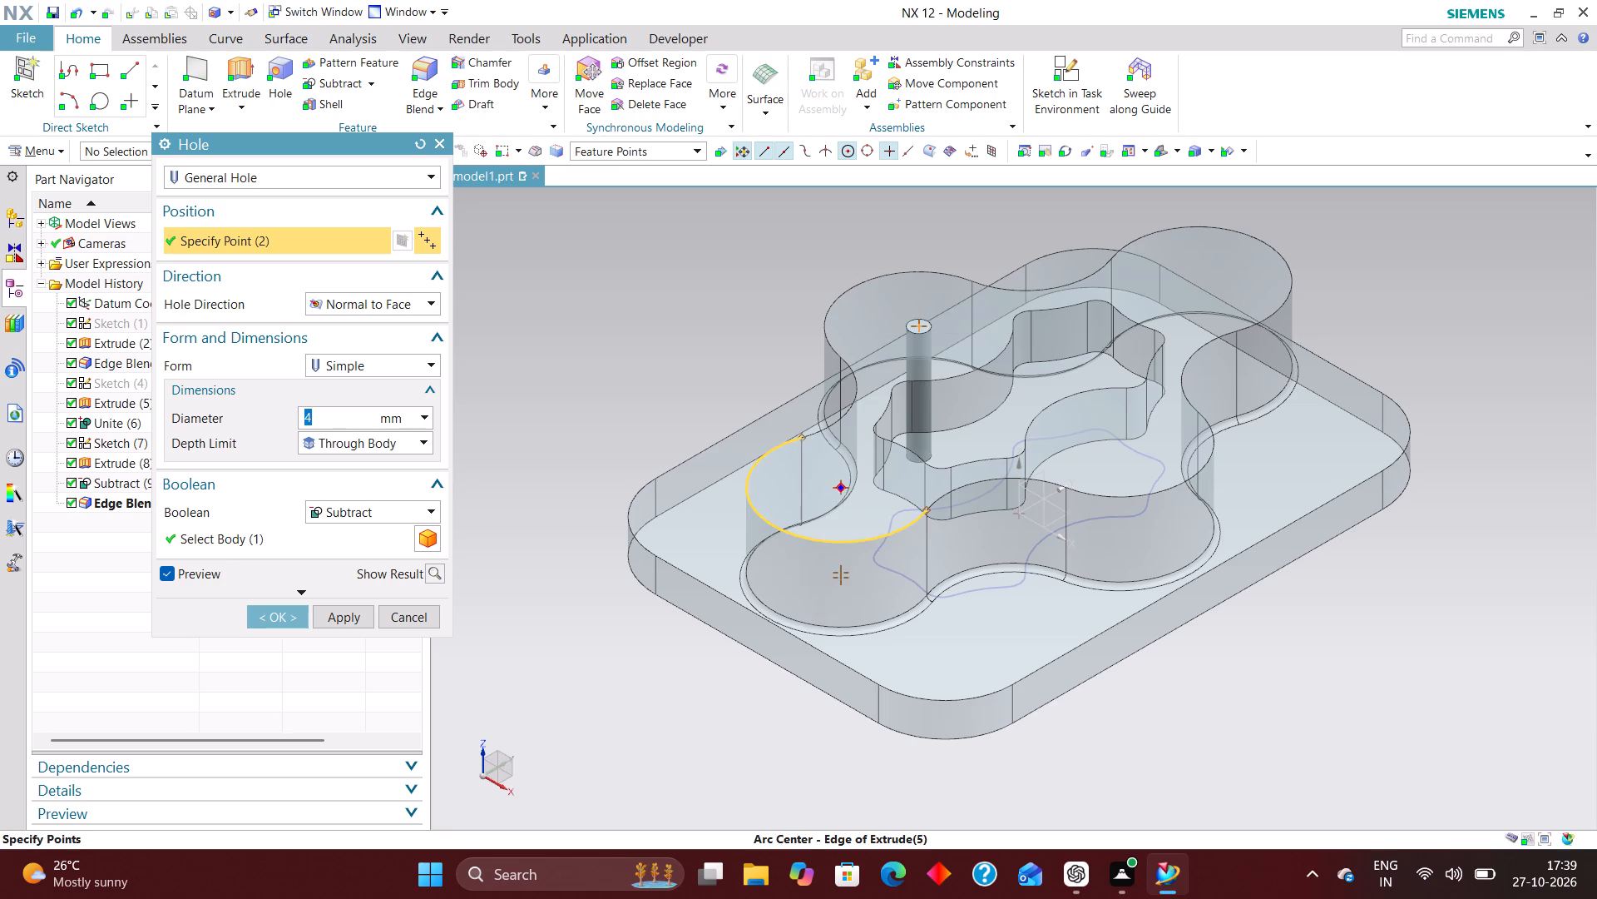
left_click(1173, 487)
left_click(1272, 240)
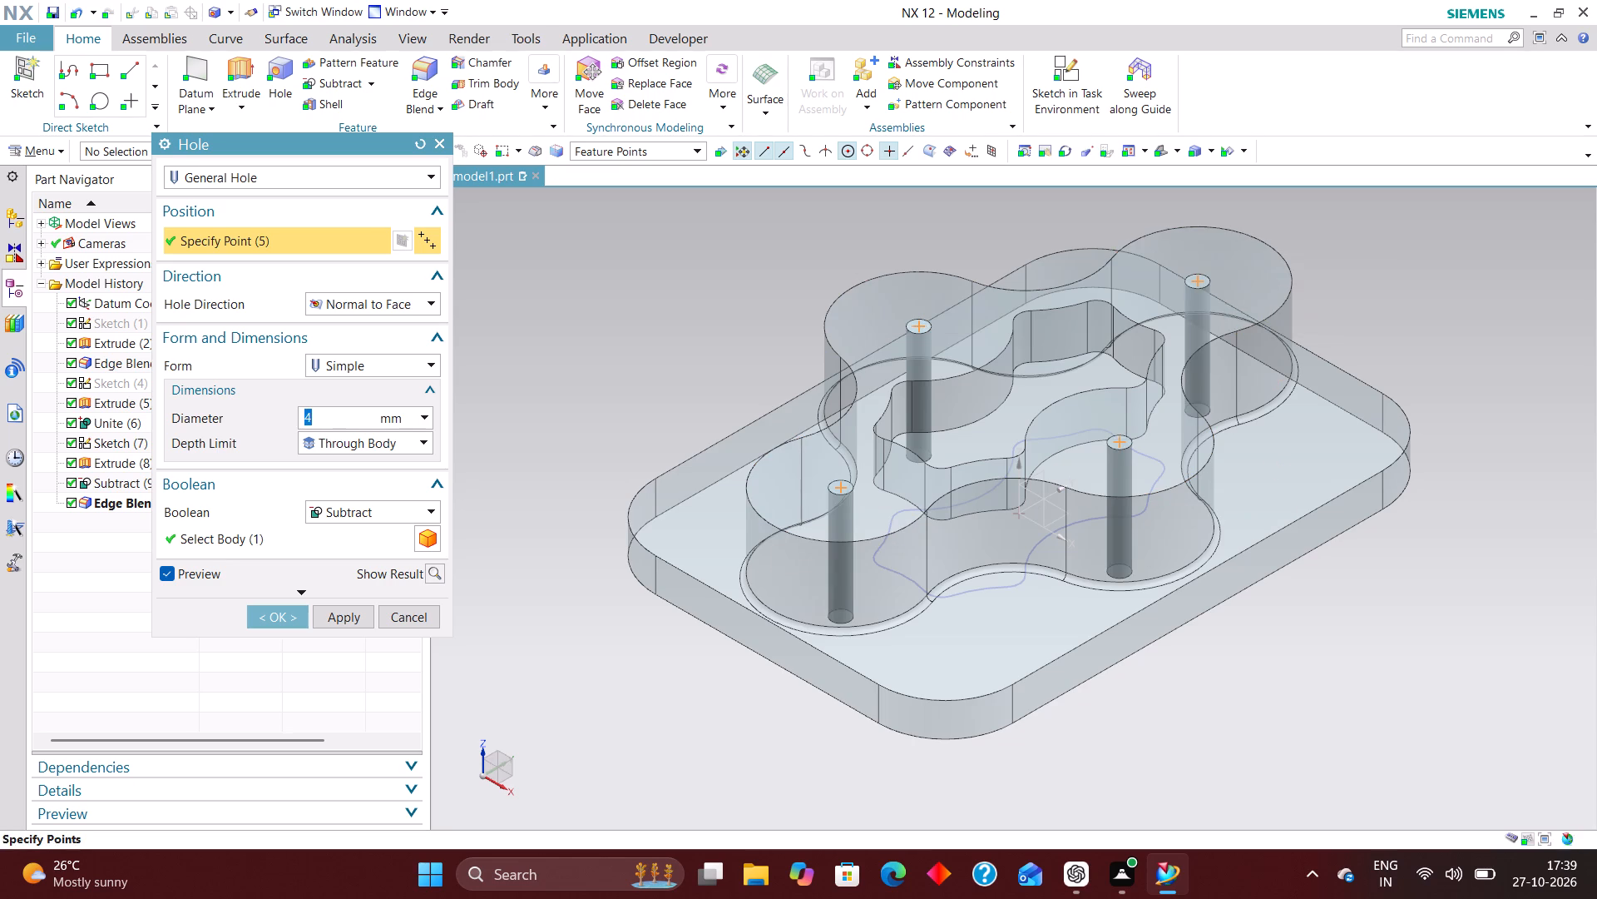
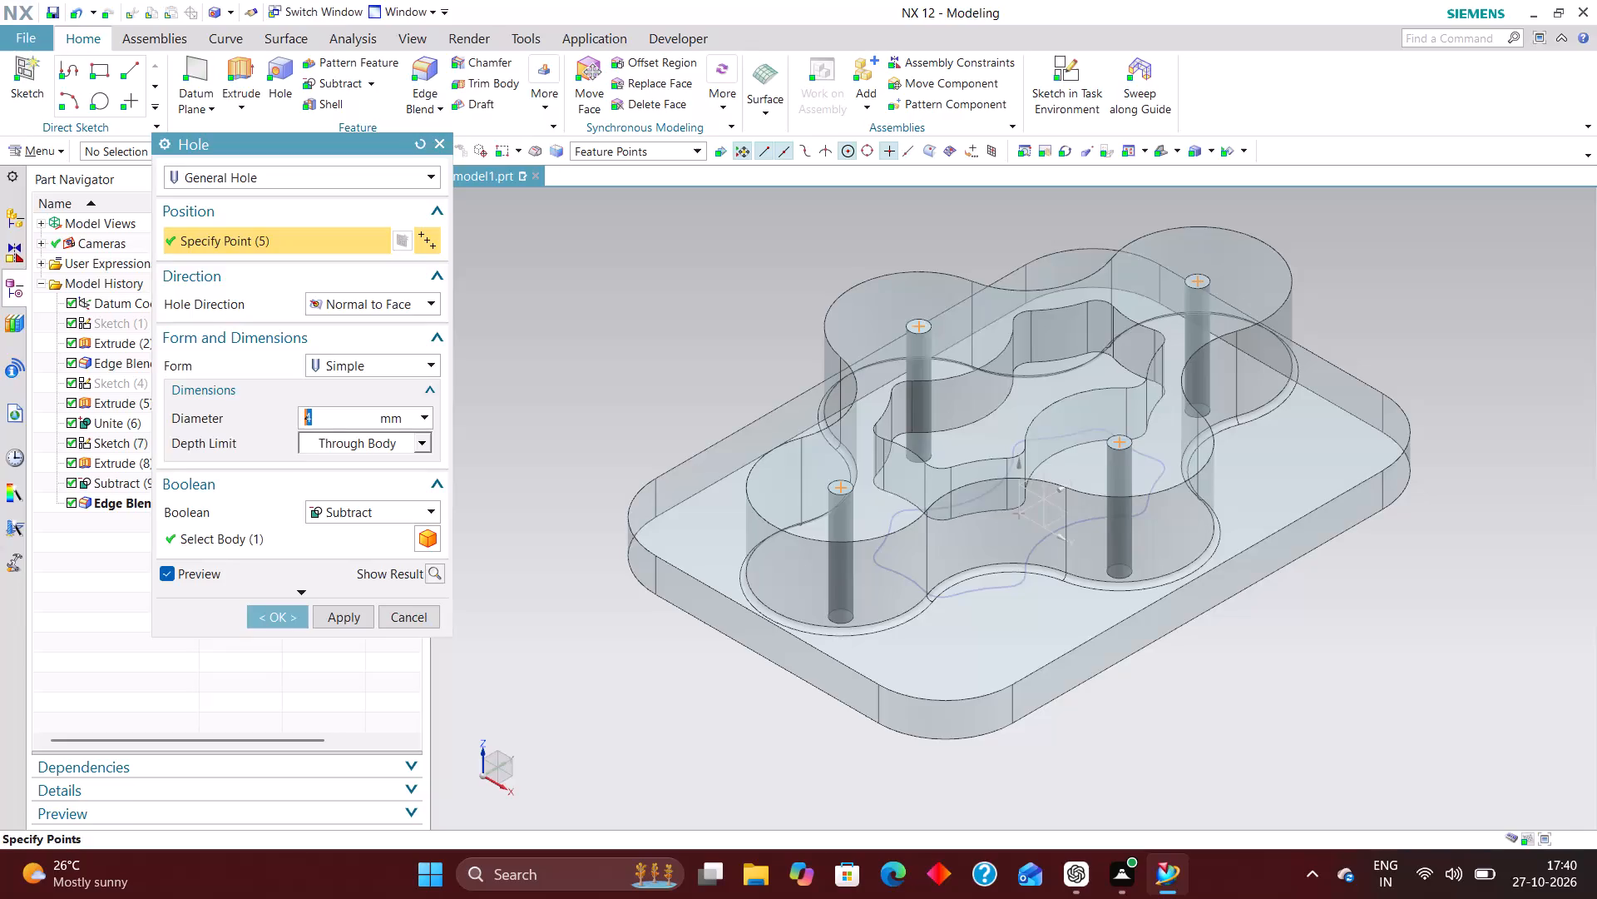
Set the diameter of the four lobe holes to 20 mm and create them.
type("20")
key("Return")
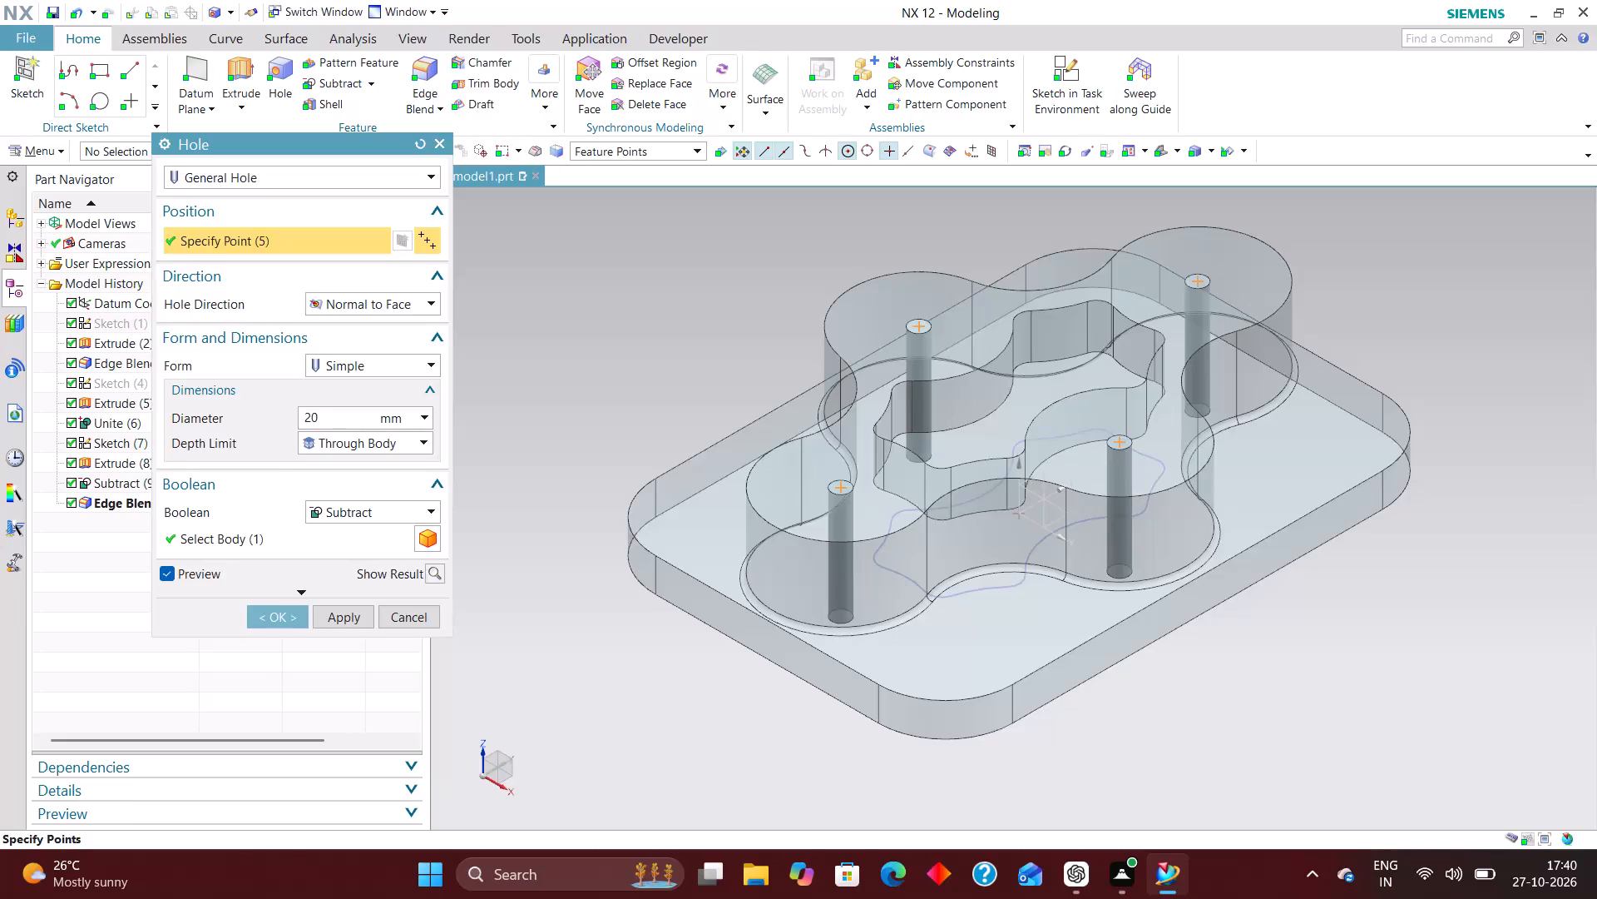
left_click(279, 616)
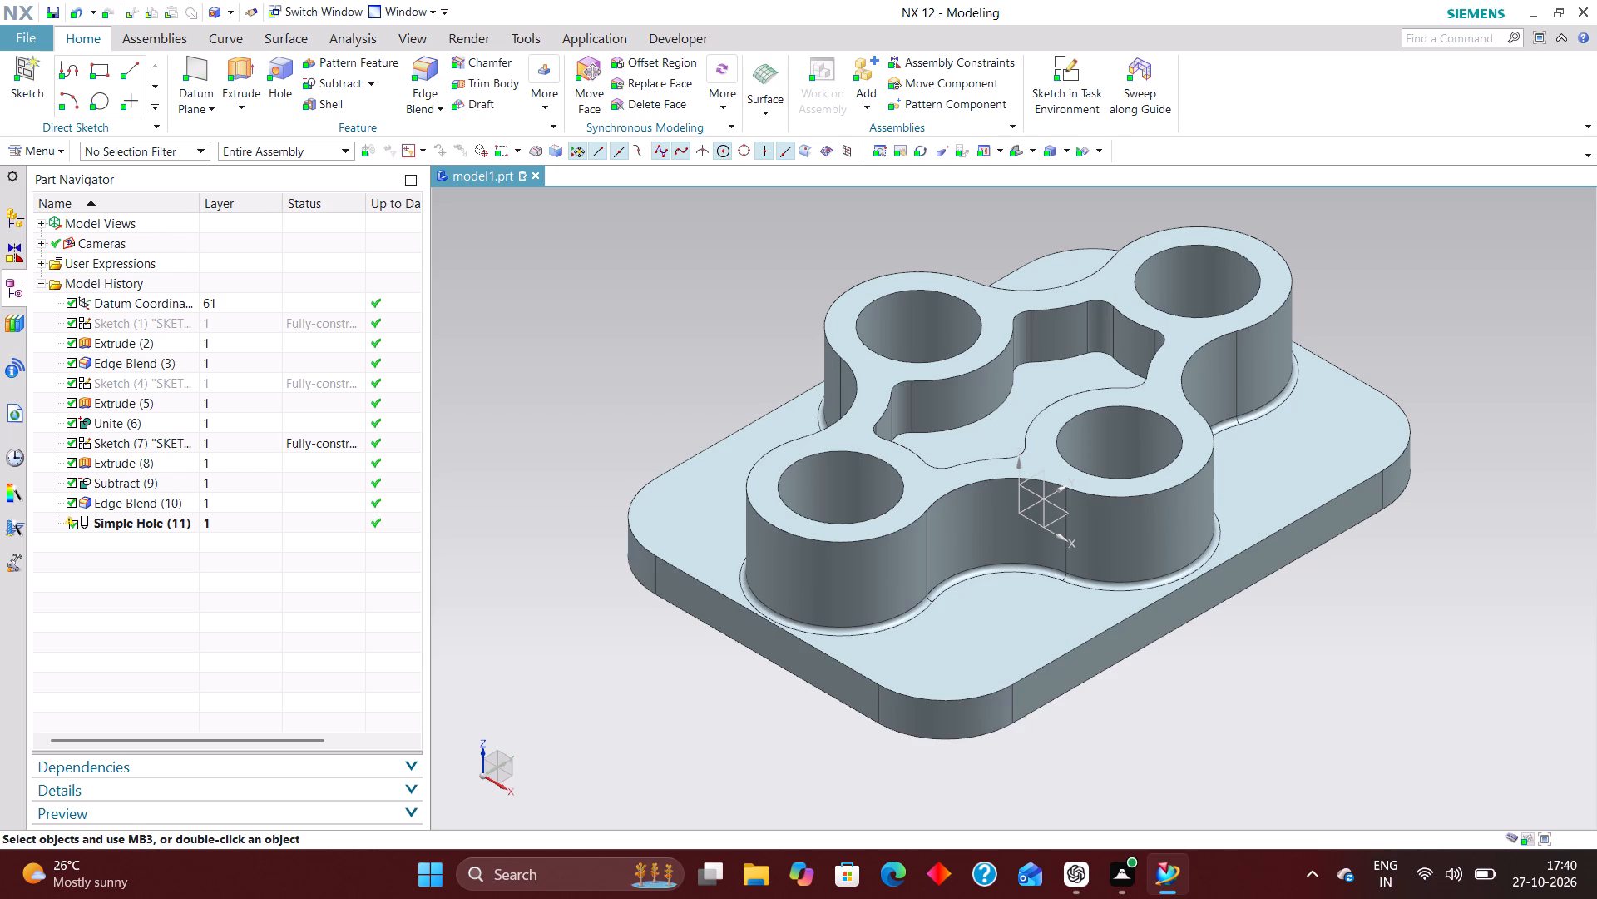
Reopen the lobe holes for editing and change their depth limit to a value of 25-7.5 mm.
middle_click_drag(638, 430, 630, 462)
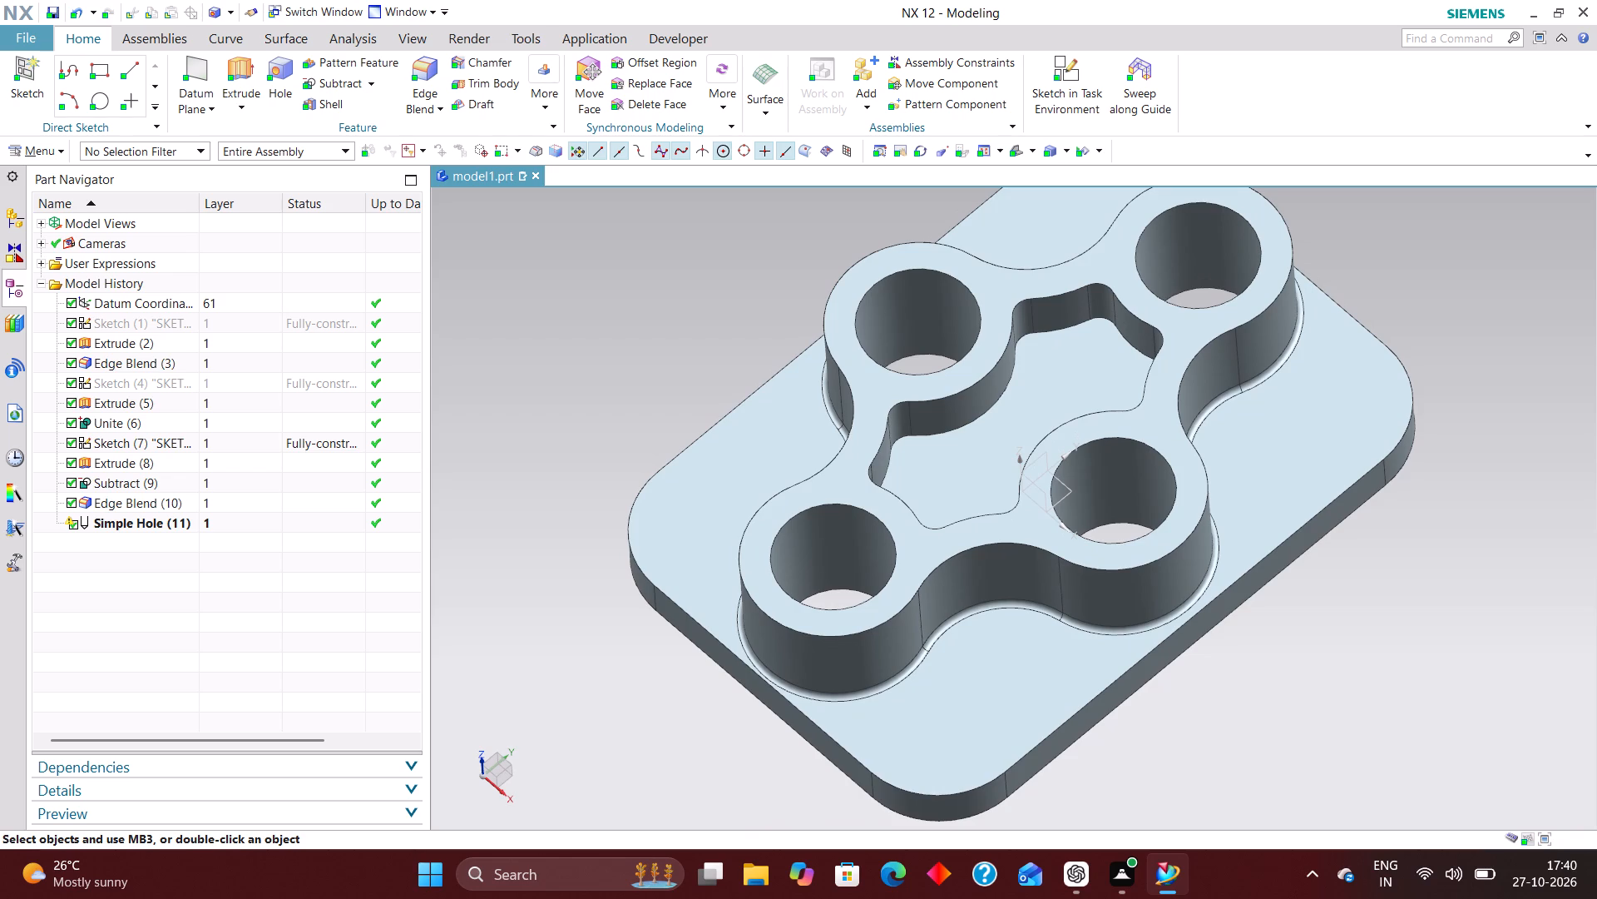
left_click(265, 524)
right_click(260, 526)
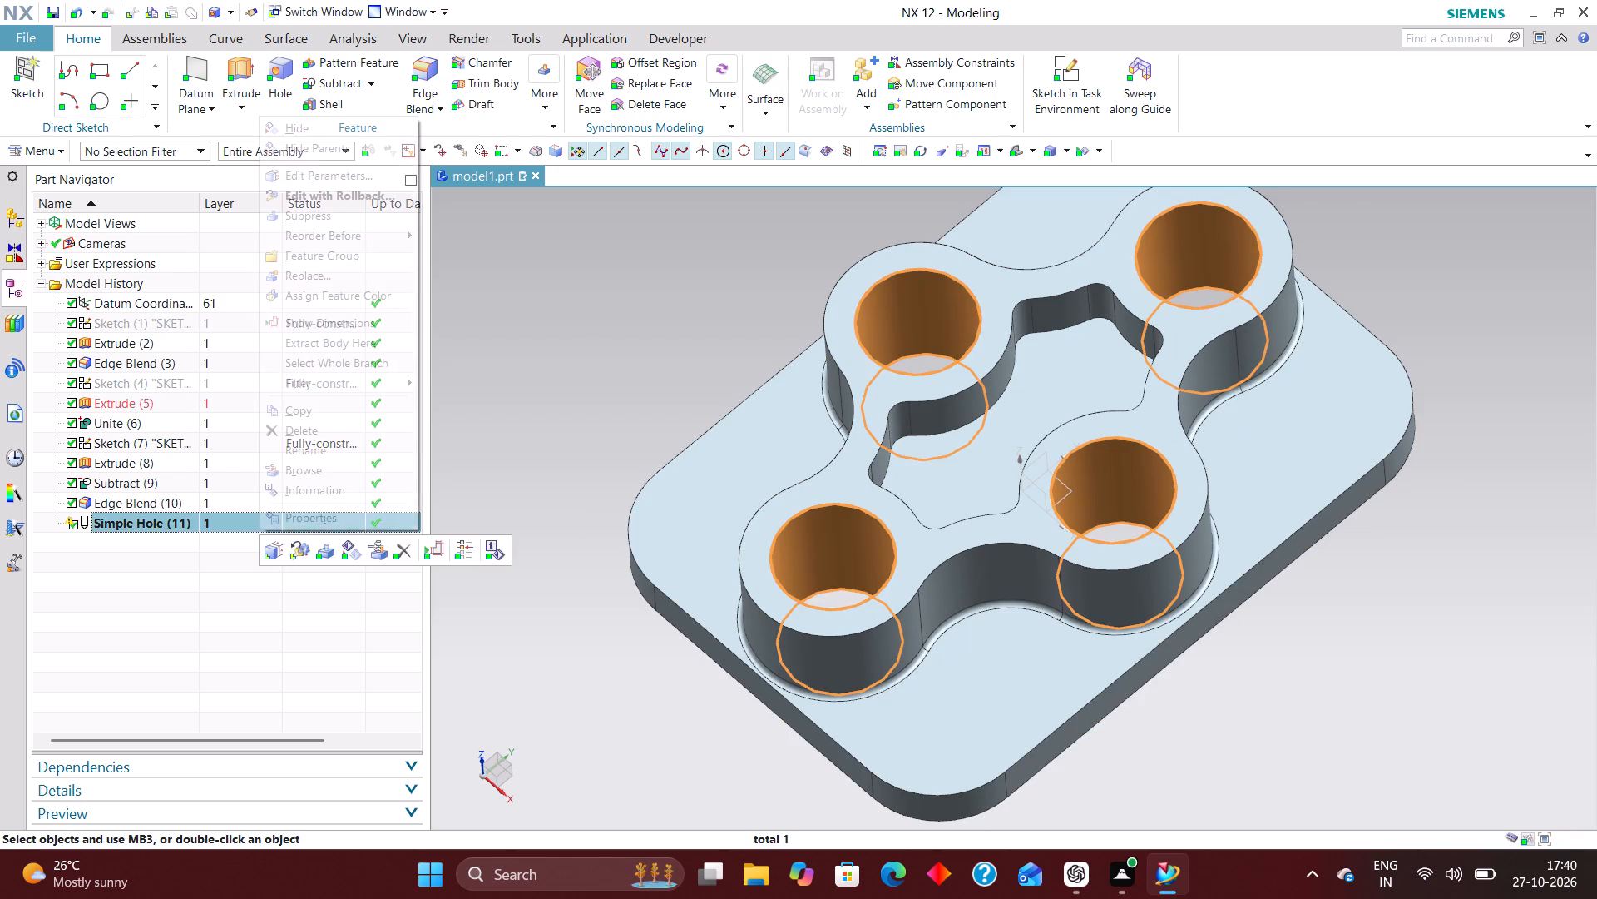
left_click(338, 196)
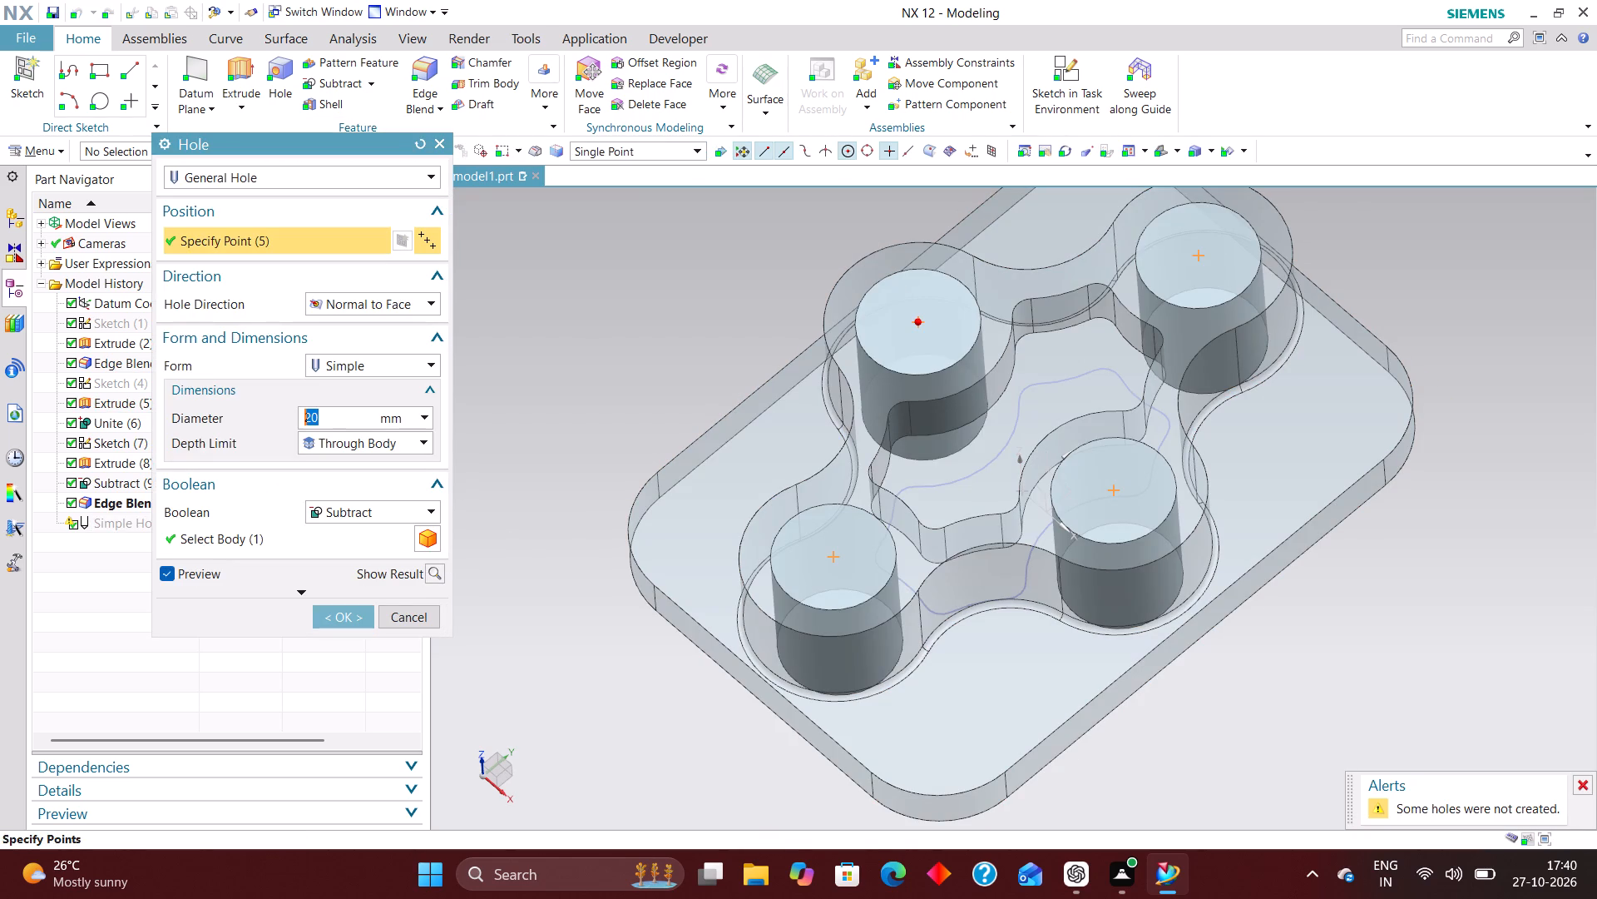
middle_click_drag(581, 581, 532, 523)
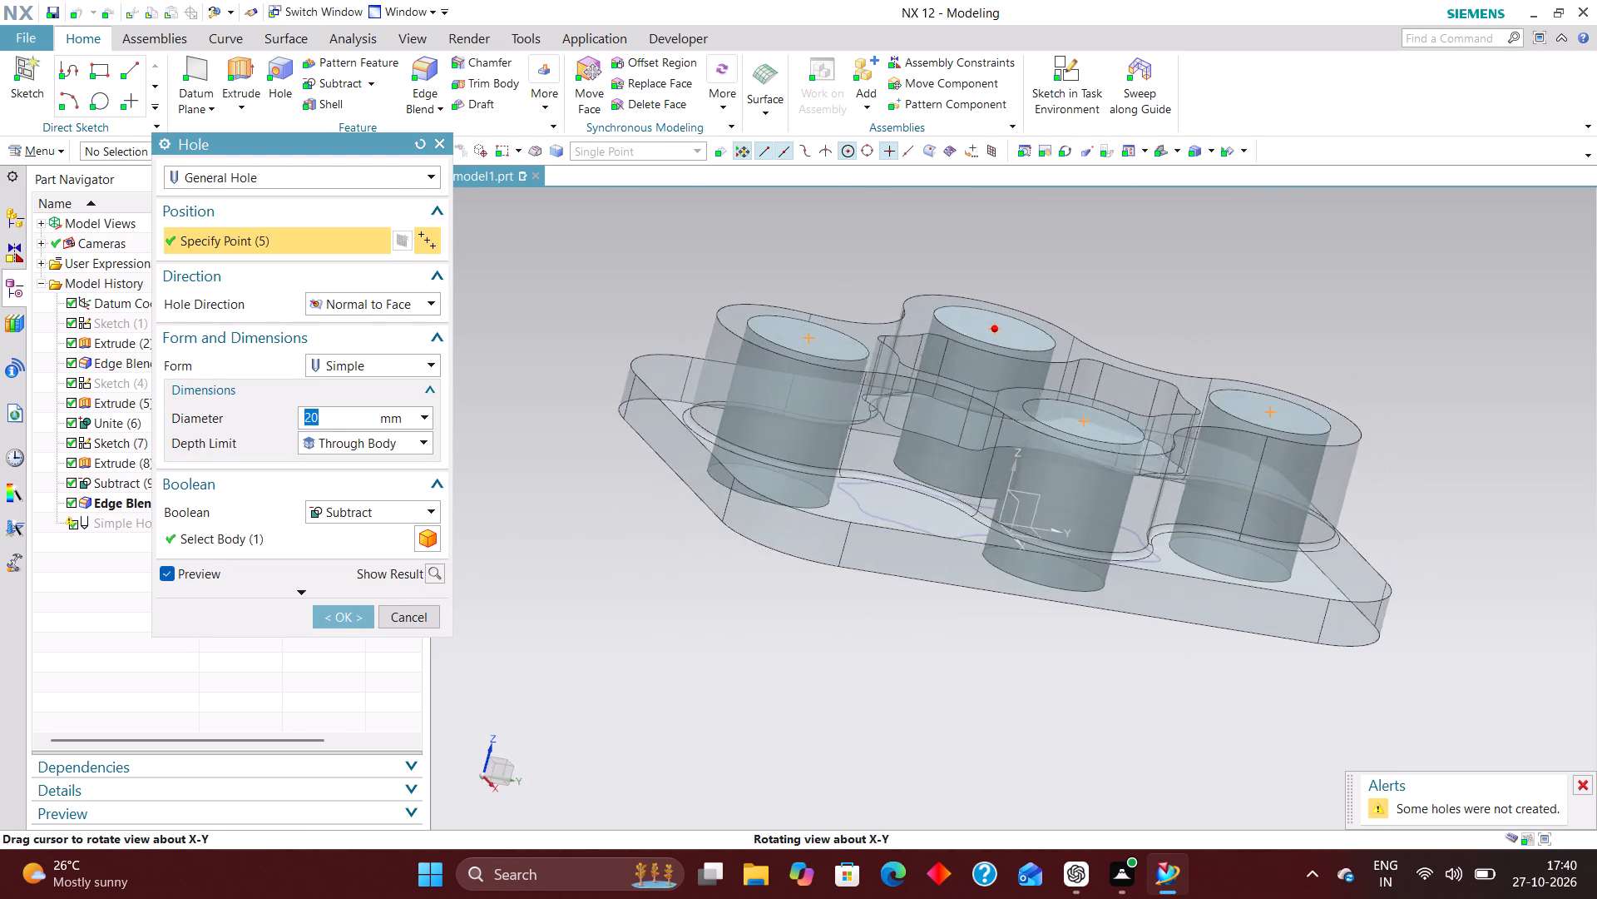
middle_click_drag(532, 523, 523, 524)
right_click_drag(1258, 318, 1074, 310)
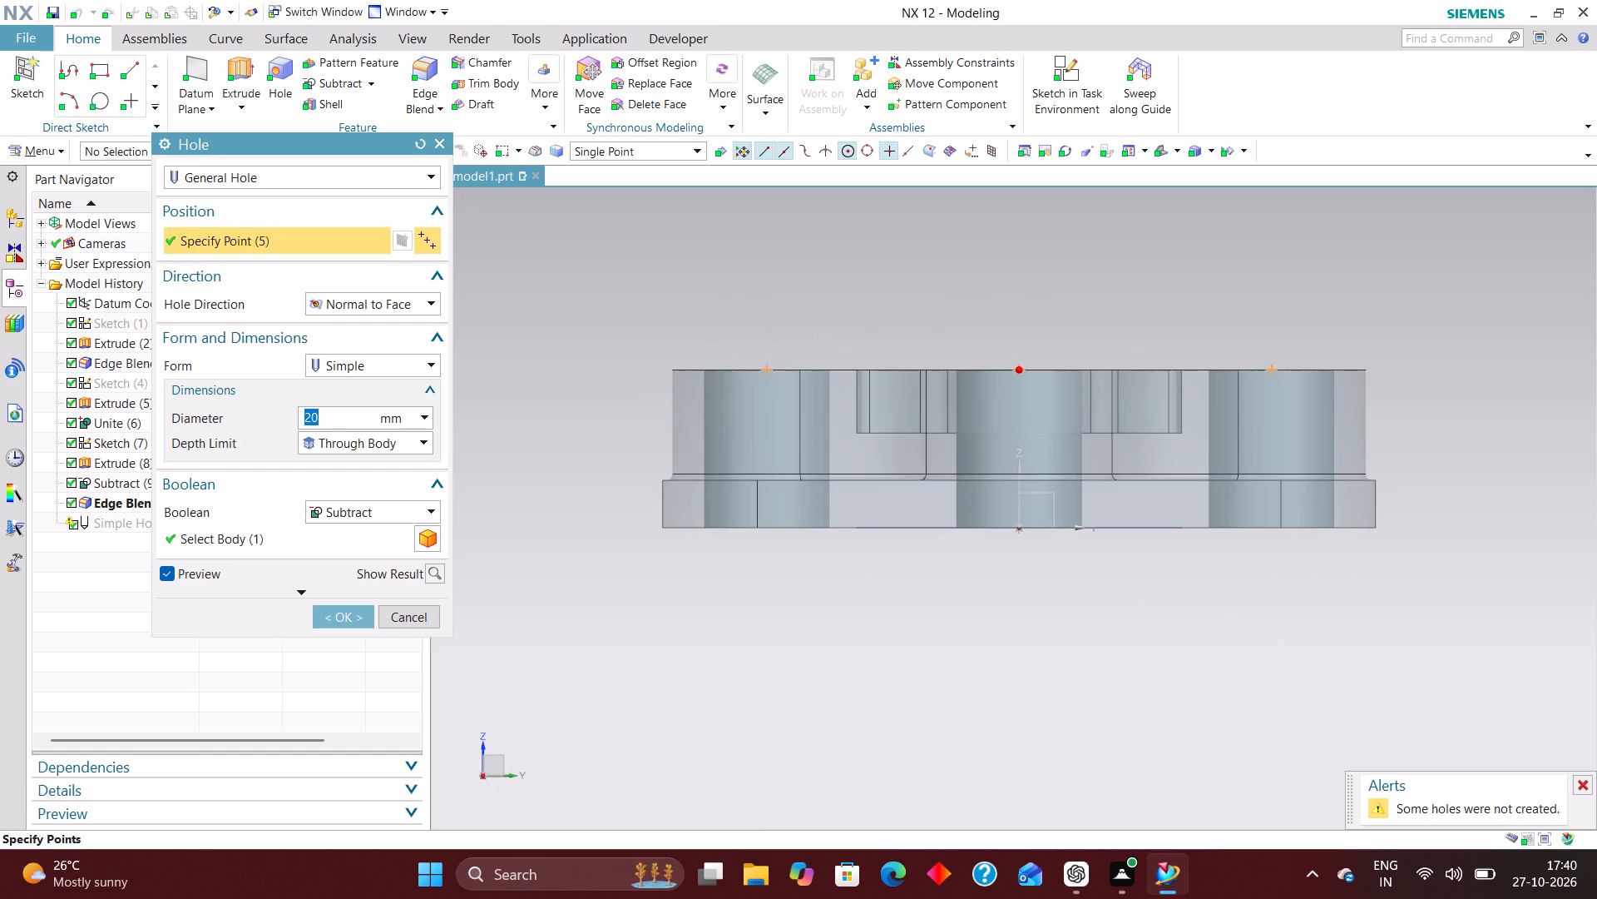
left_click(326, 416)
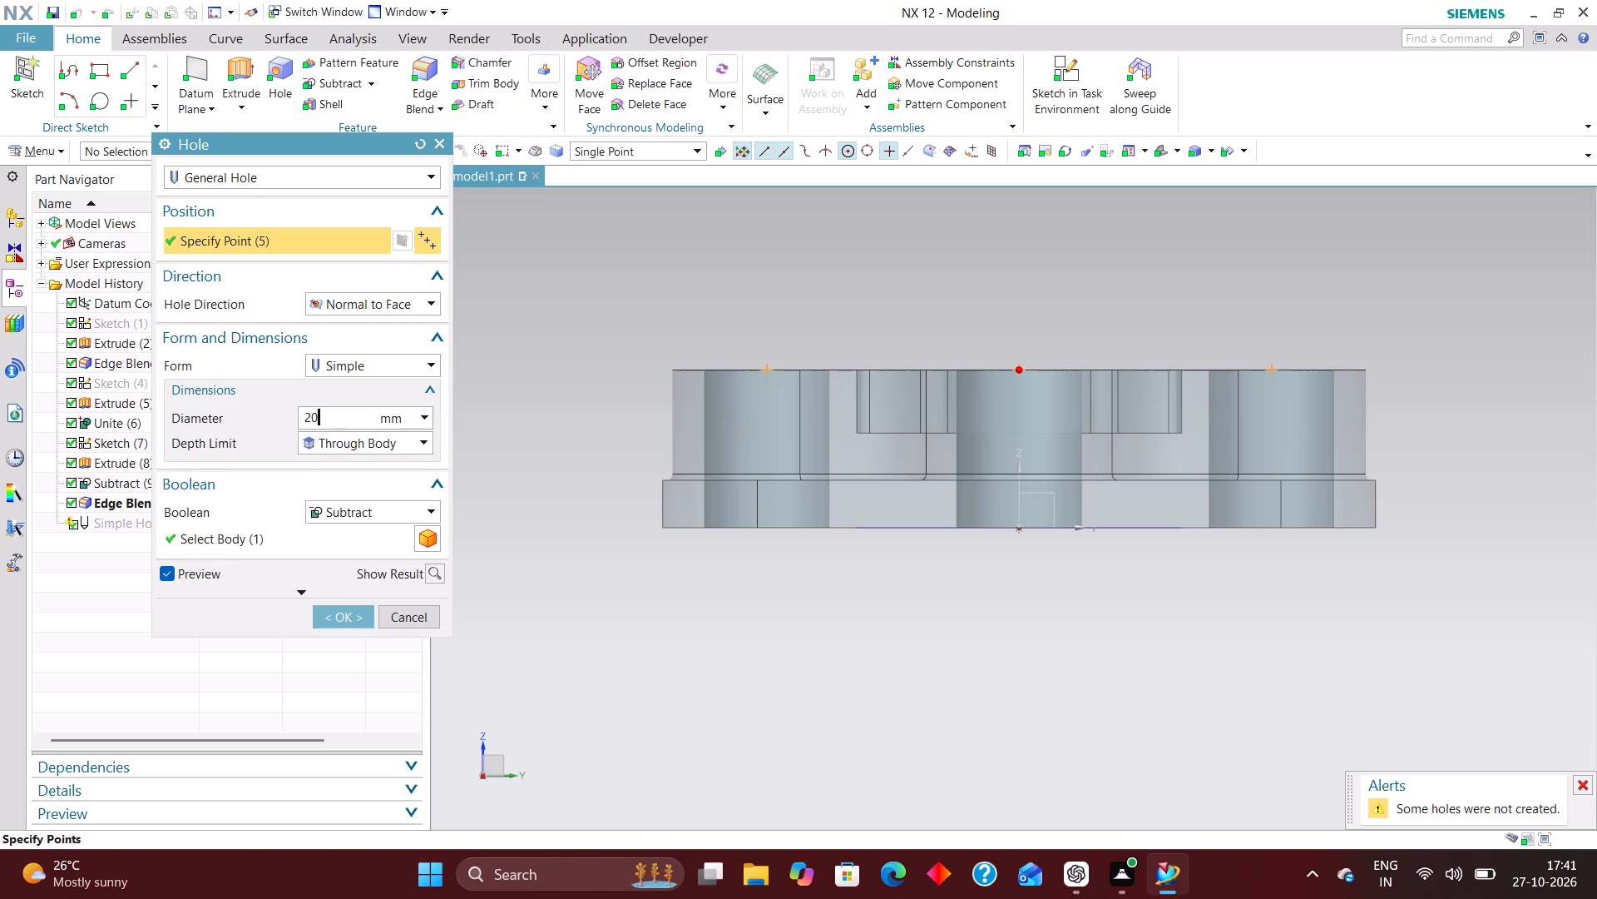
left_click(410, 441)
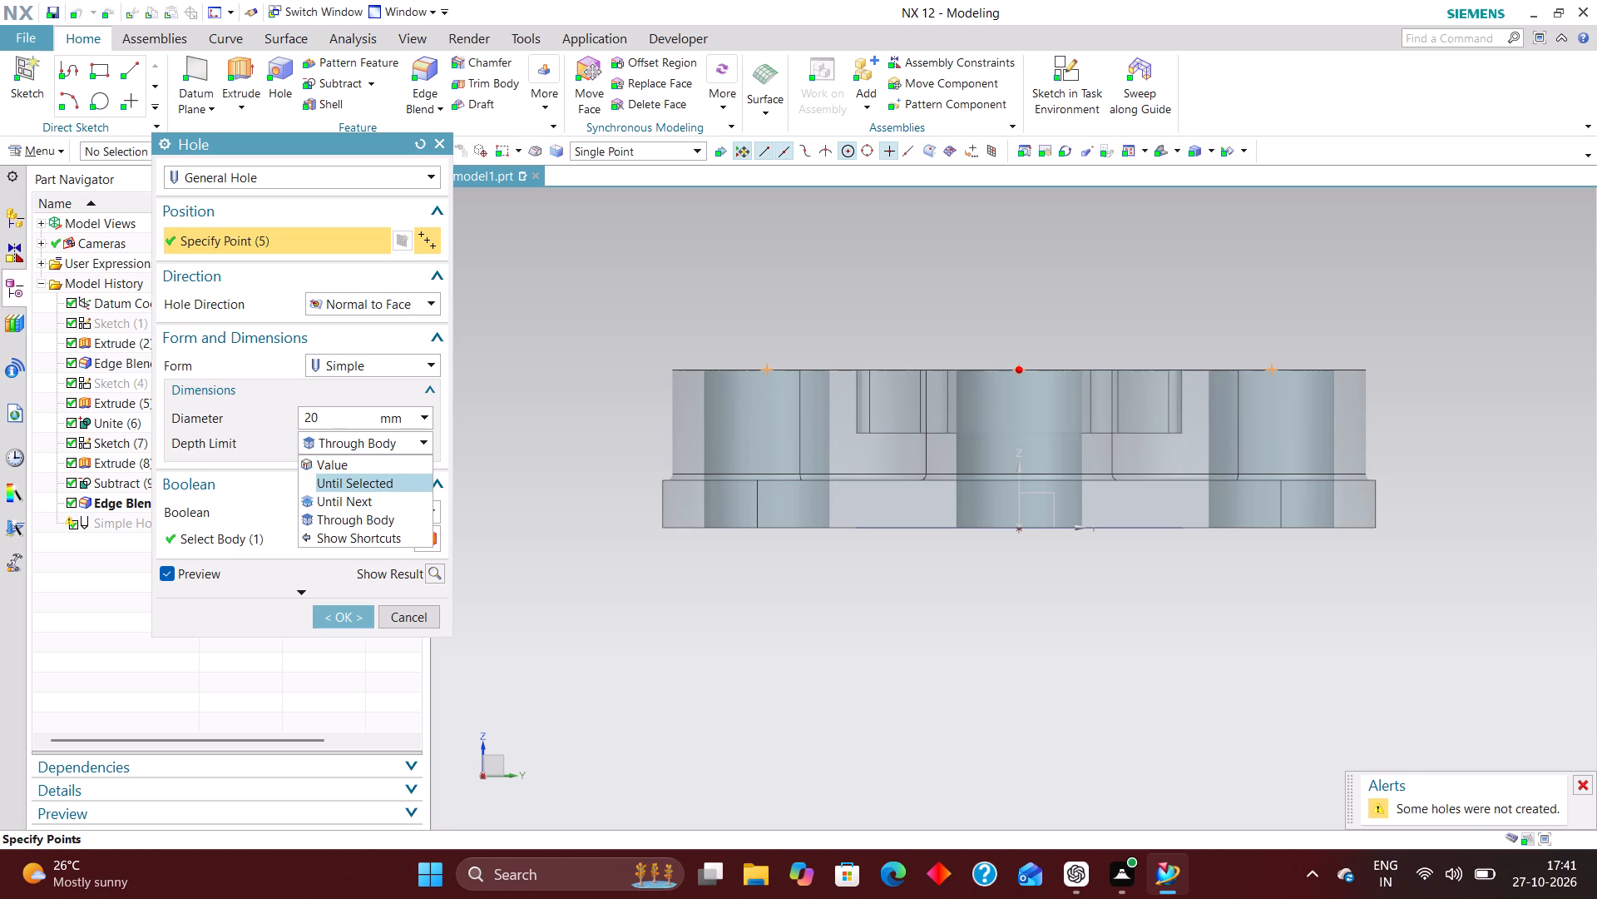
left_click(367, 467)
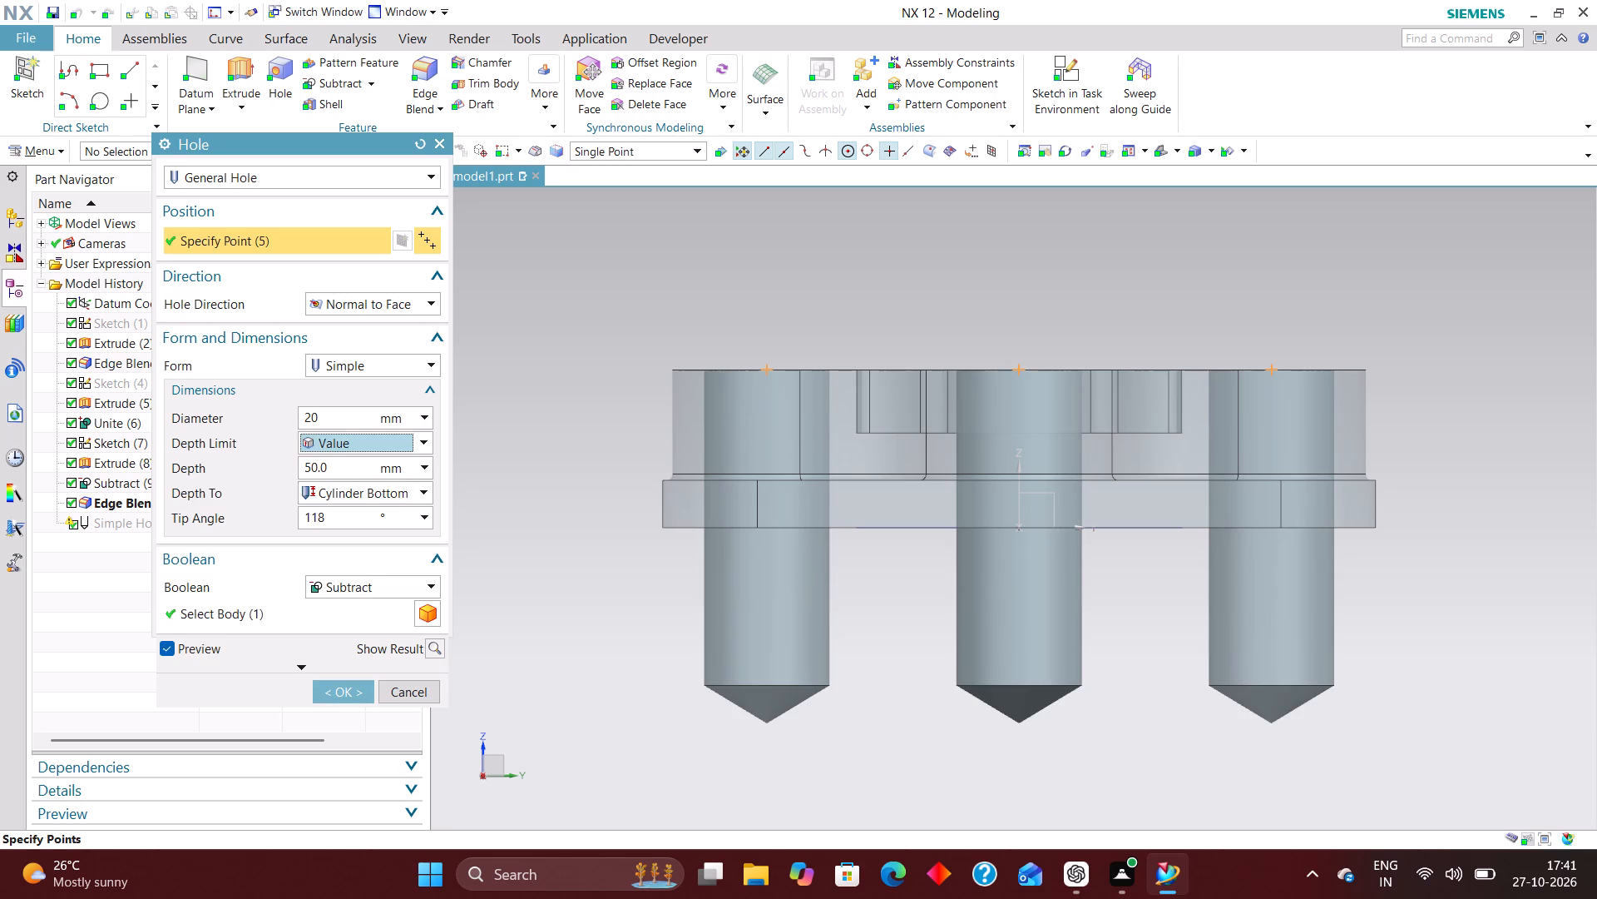
left_click(410, 449)
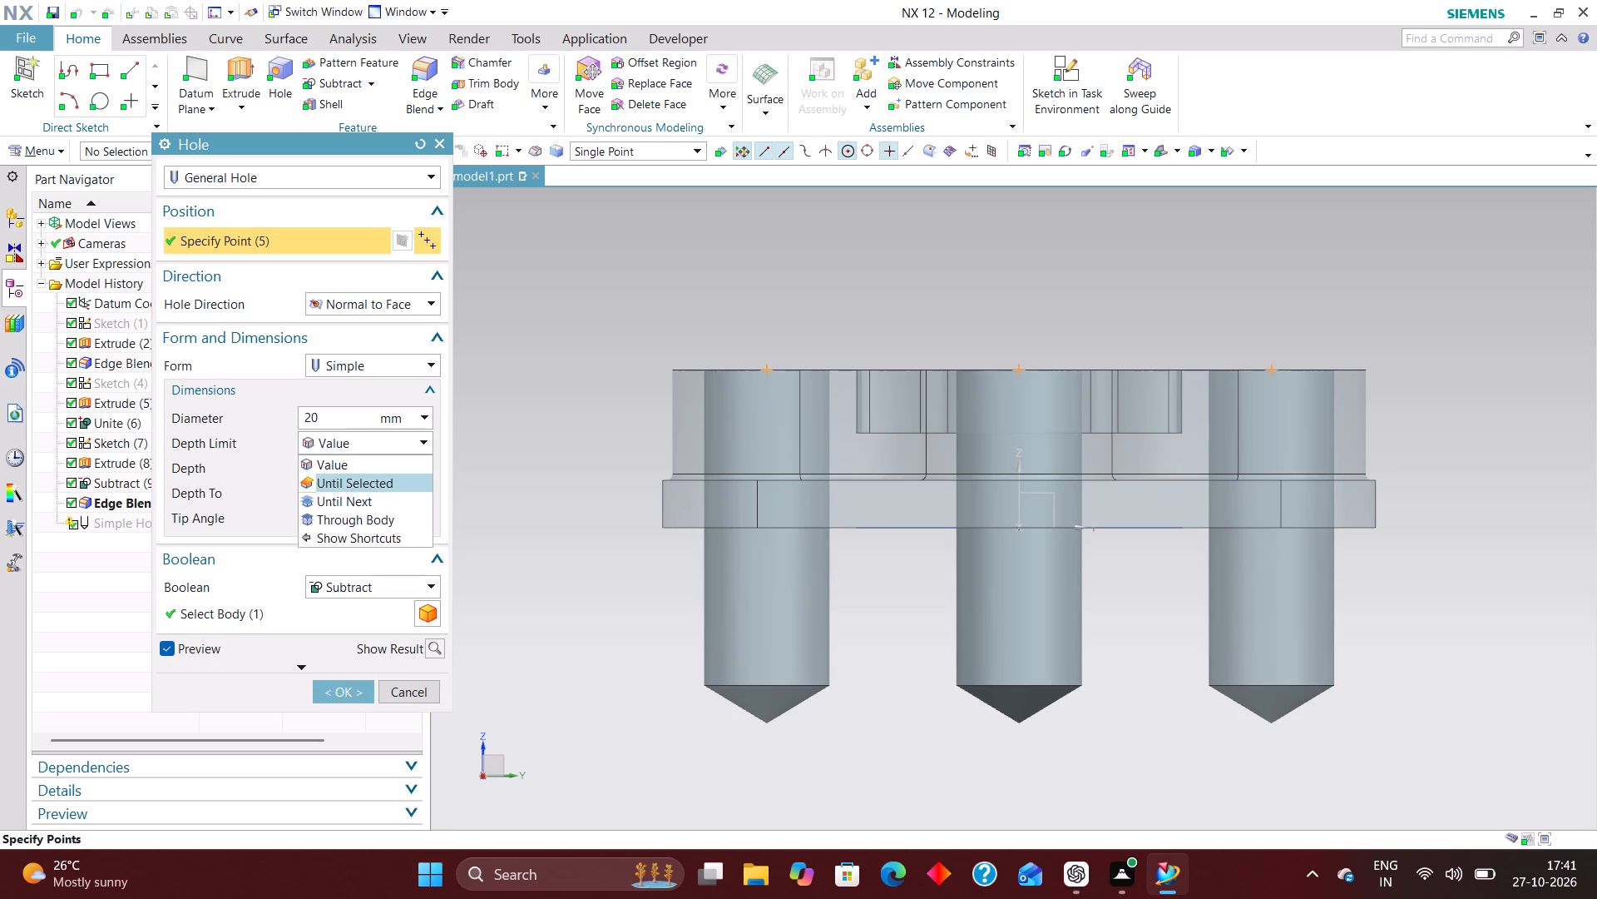
left_click(371, 495)
left_click(419, 439)
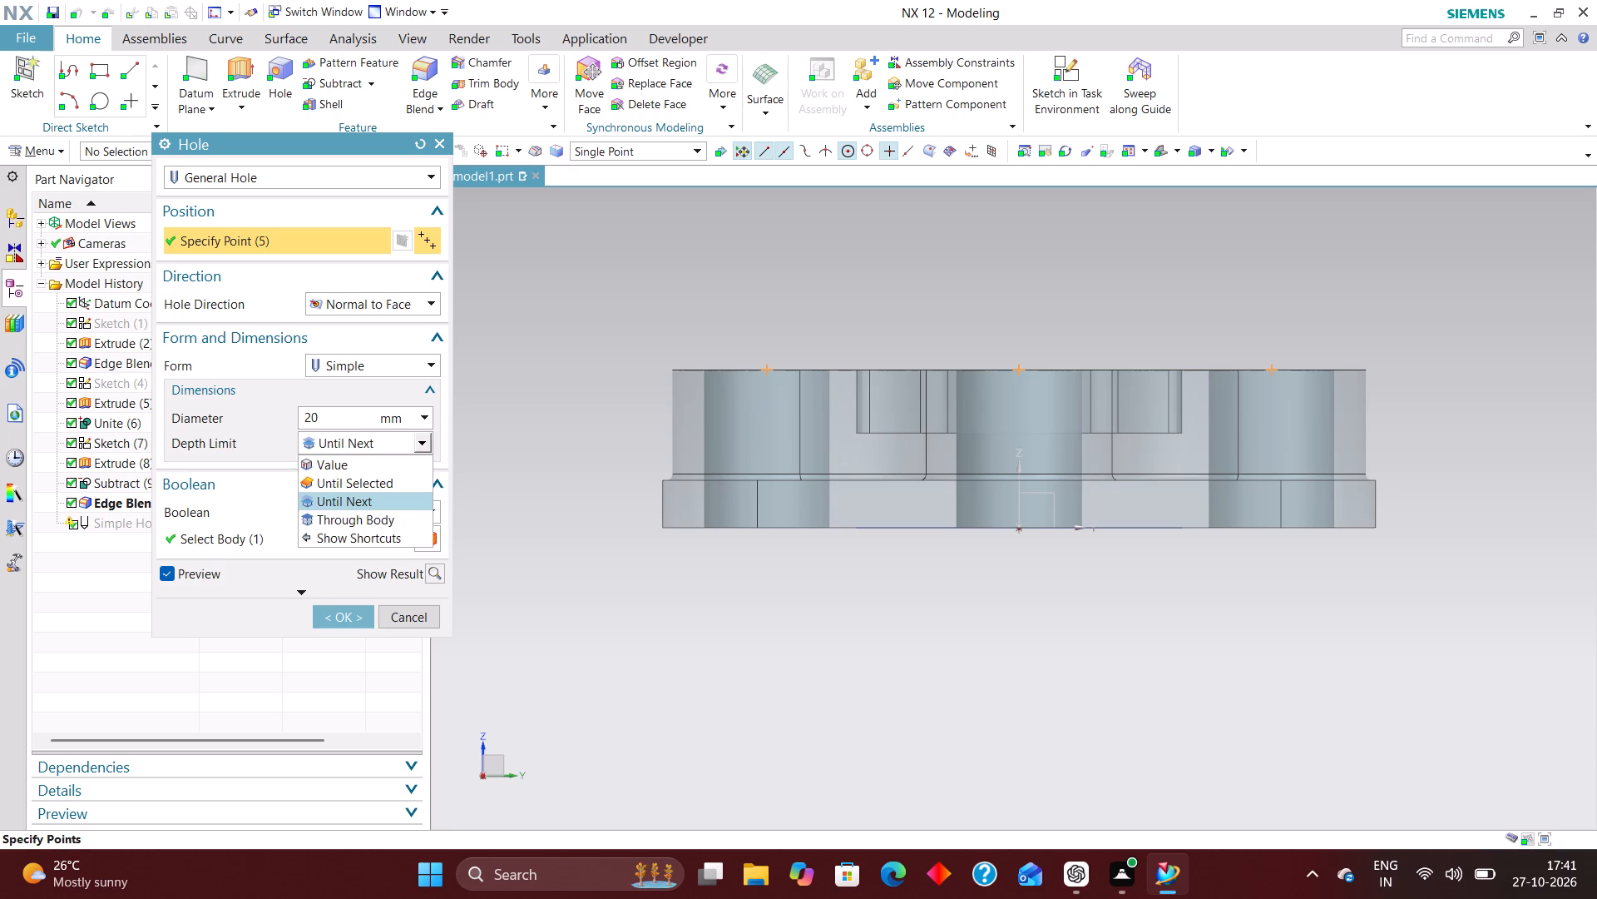
left_click(388, 469)
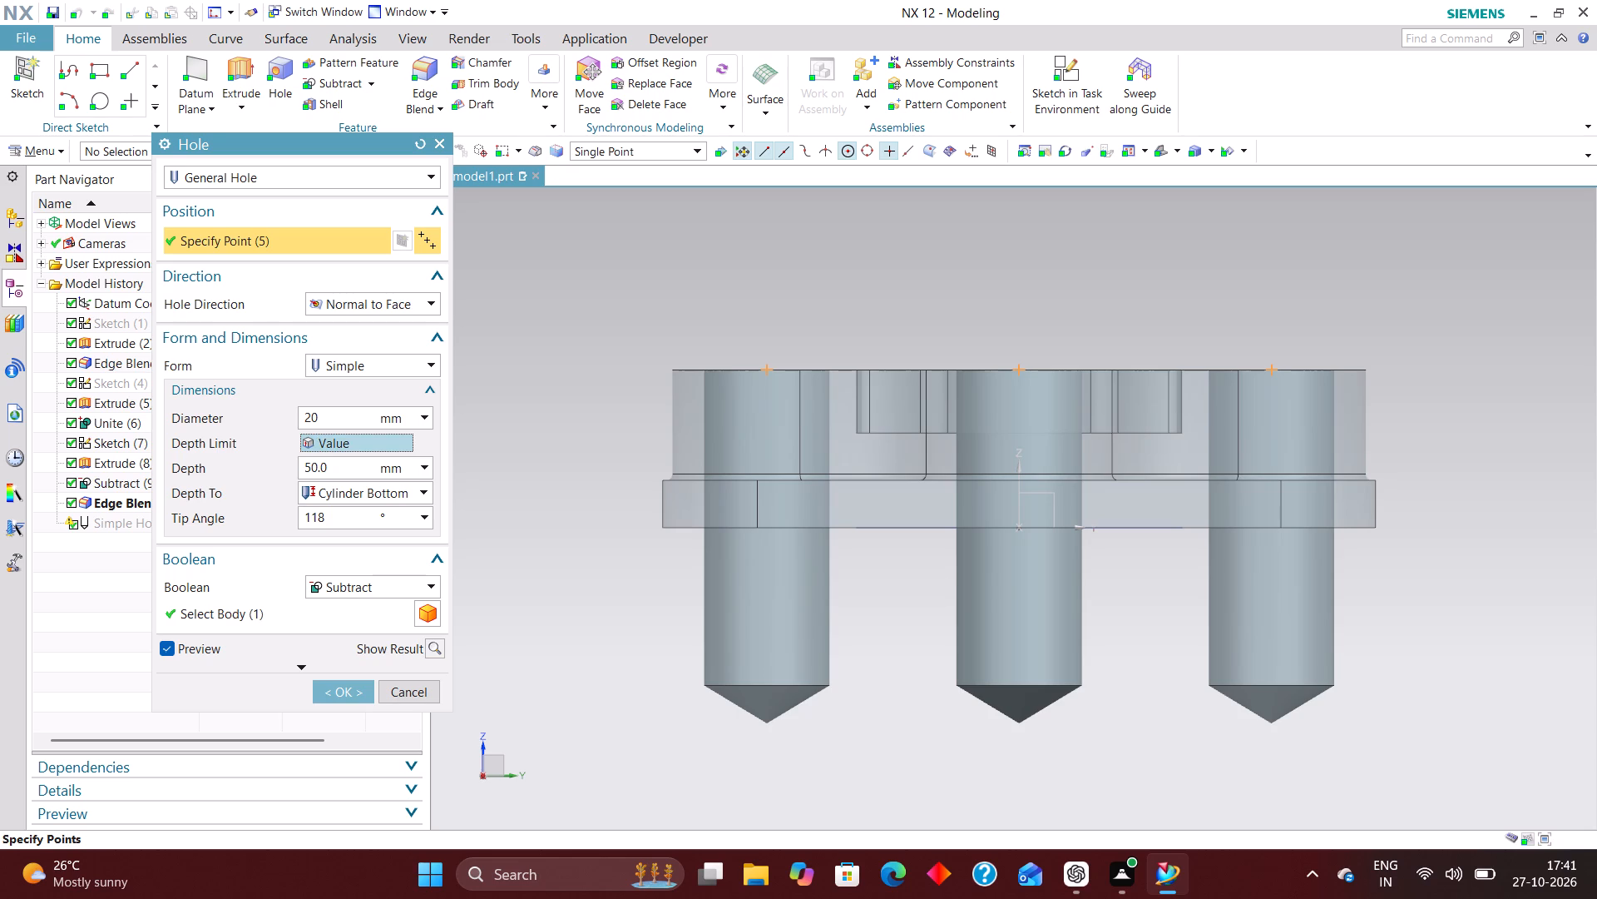
left_click_drag(339, 469, 255, 467)
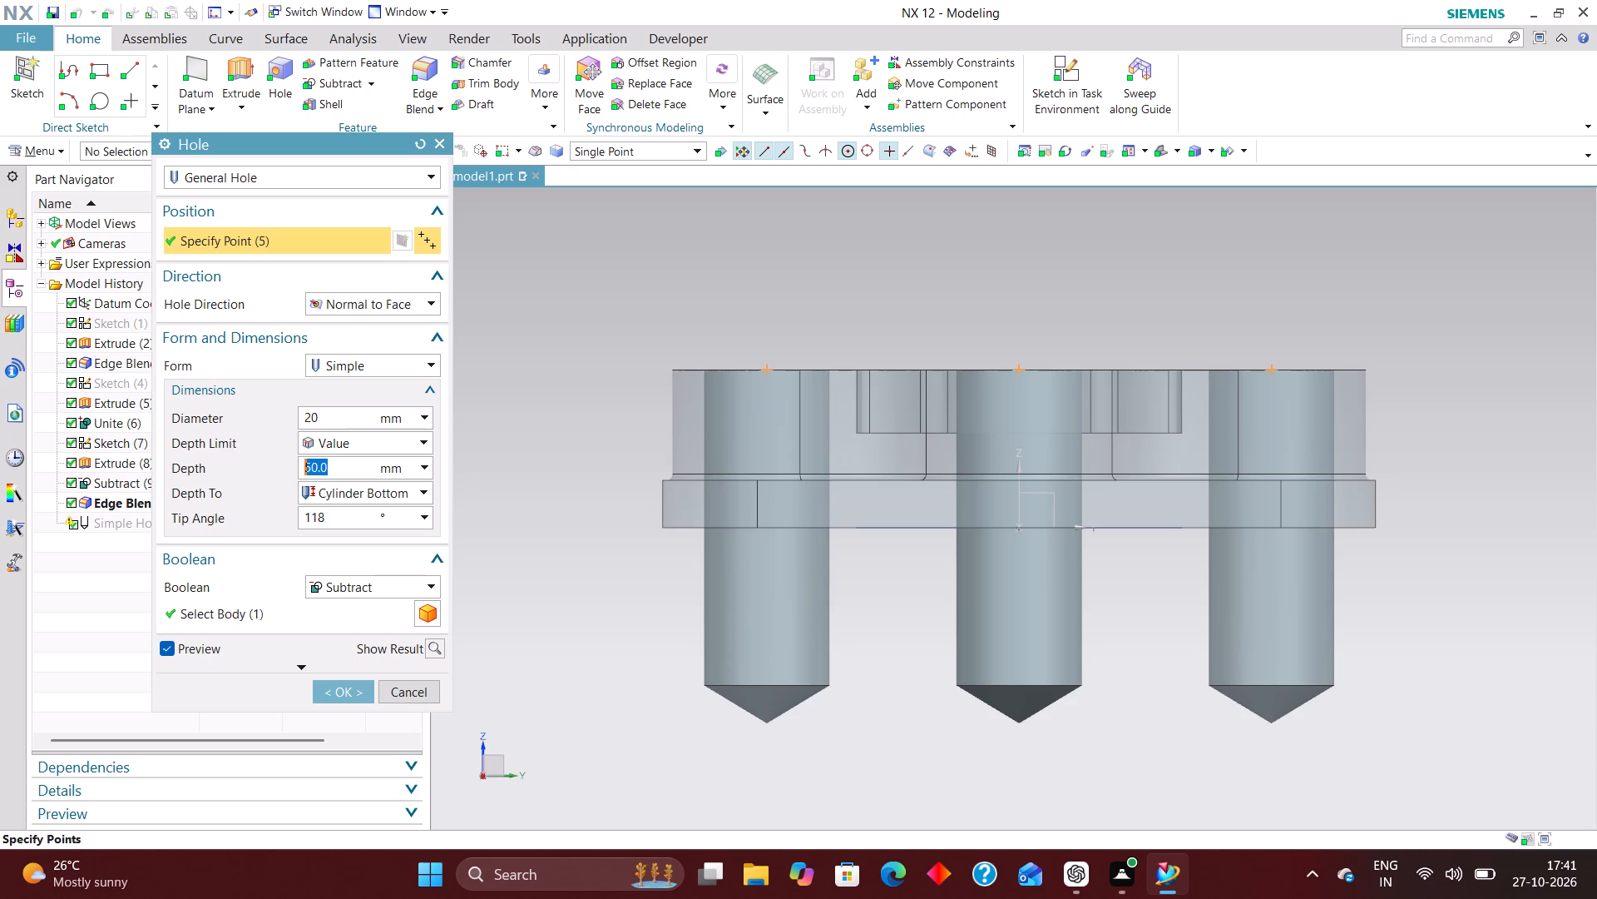
key("2")
type("5-")
type("7.5")
key("Return")
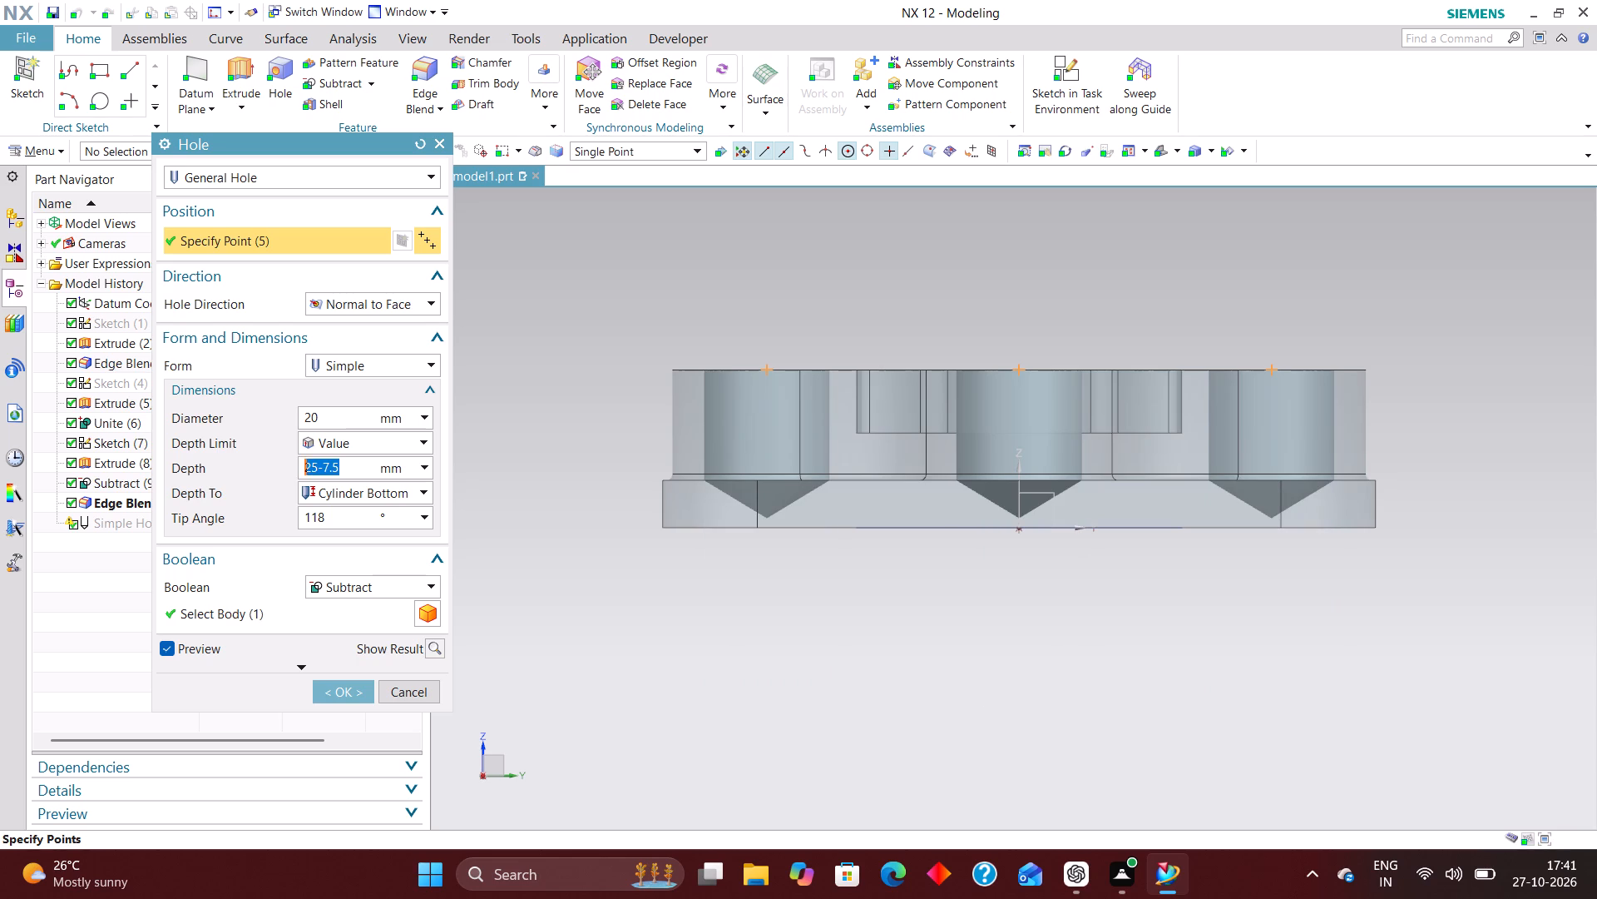
Give the lobe holes flat bottoms with a 0° tip angle and accept the edit.
left_click_drag(342, 513, 255, 524)
key("0")
key("Return")
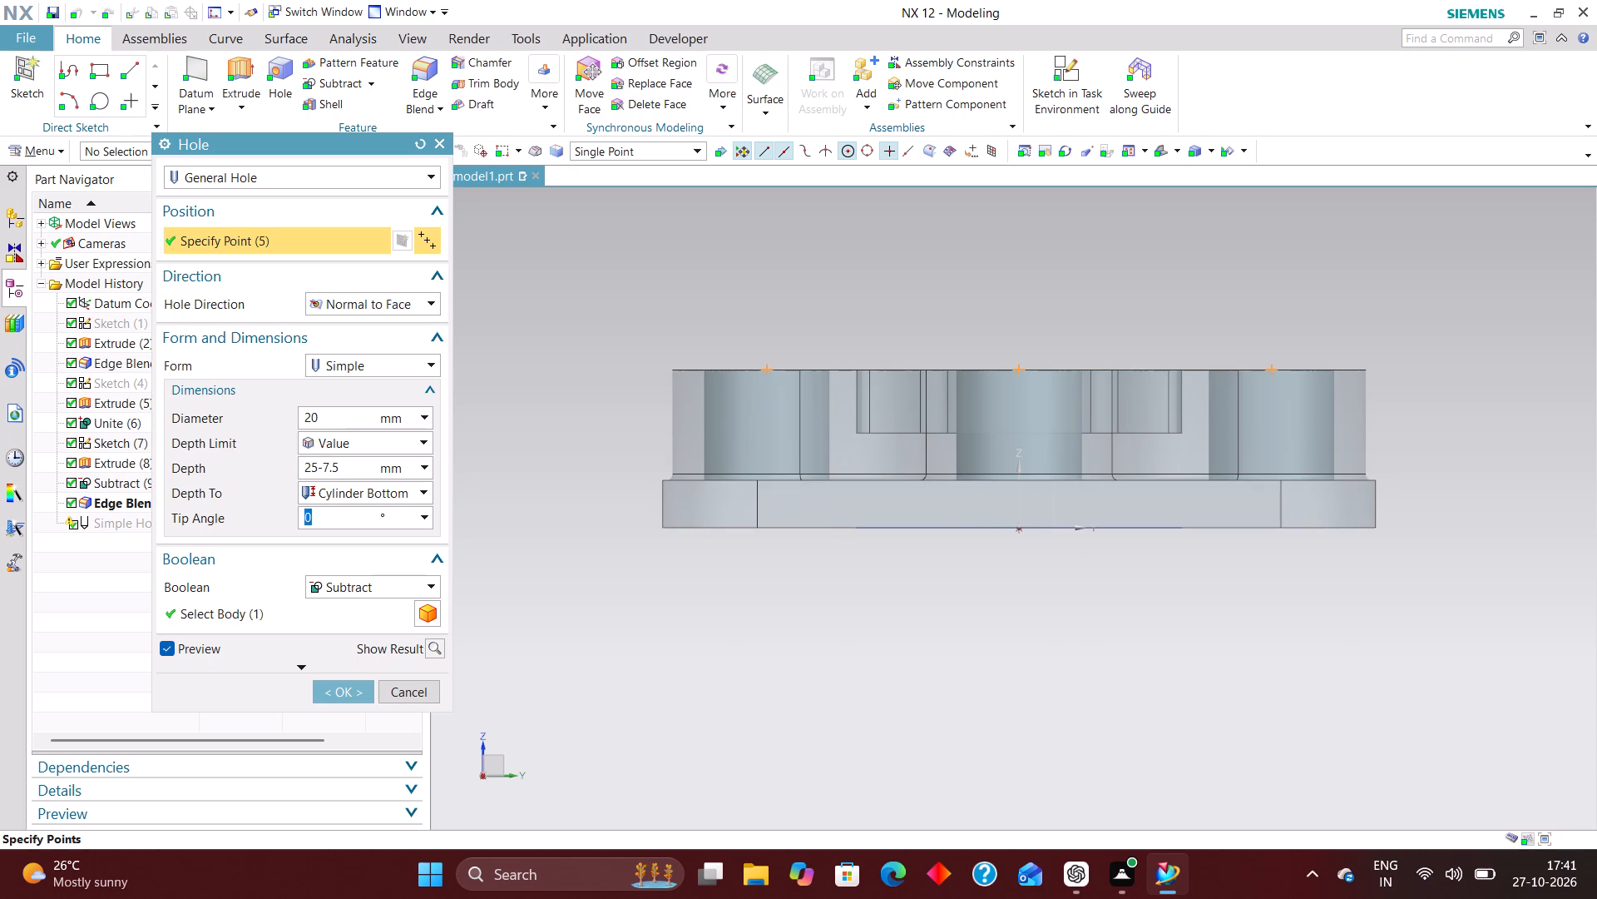
left_click(340, 693)
Hide the inner pocket profile sketch at the underside of the base plate.
scroll(703, 292, "up", 1)
middle_click_drag(704, 305, 703, 413)
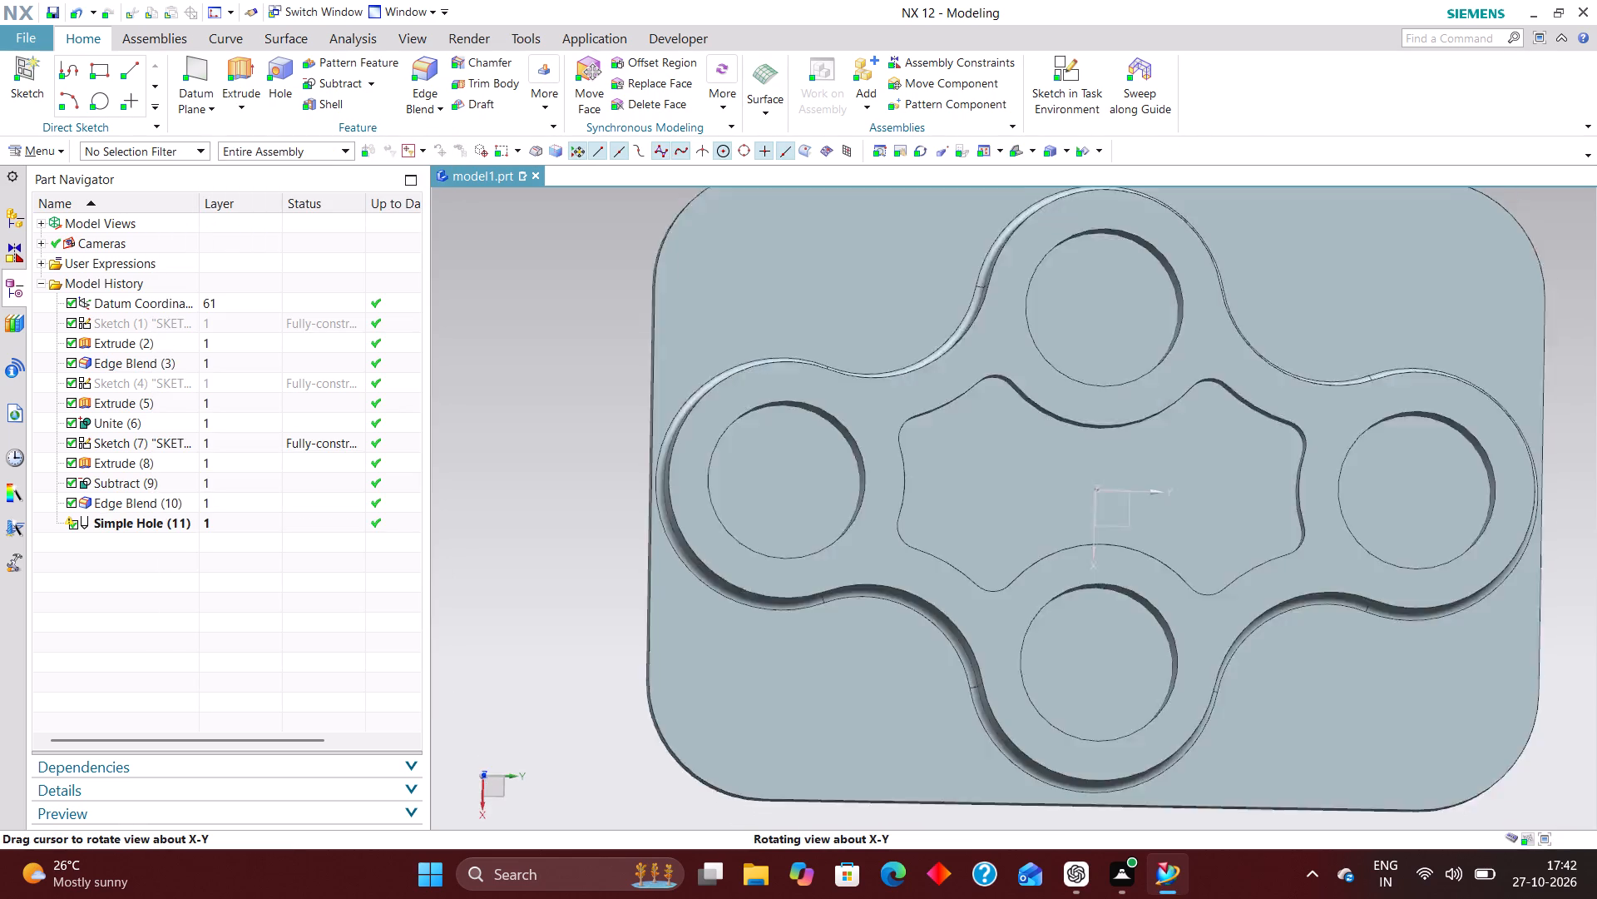
middle_click_drag(703, 413, 722, 323)
scroll(803, 348, "up", 1)
right_click_drag(995, 564, 999, 655)
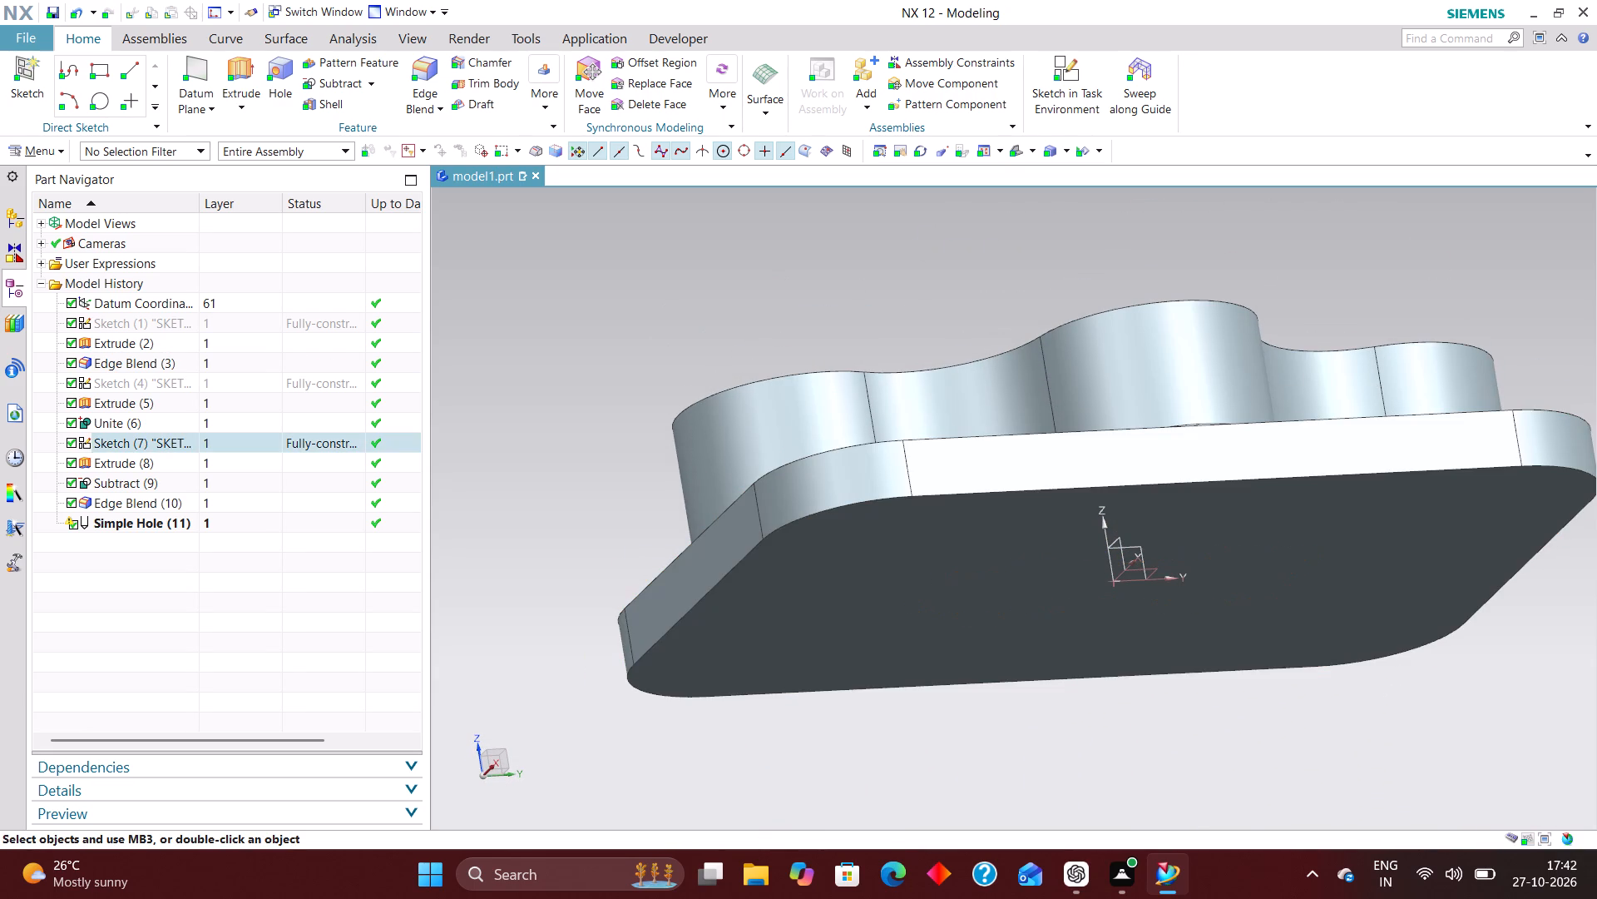
Examine the plate in a trimetric view, from below, from the side and from above.
left_click(1013, 149)
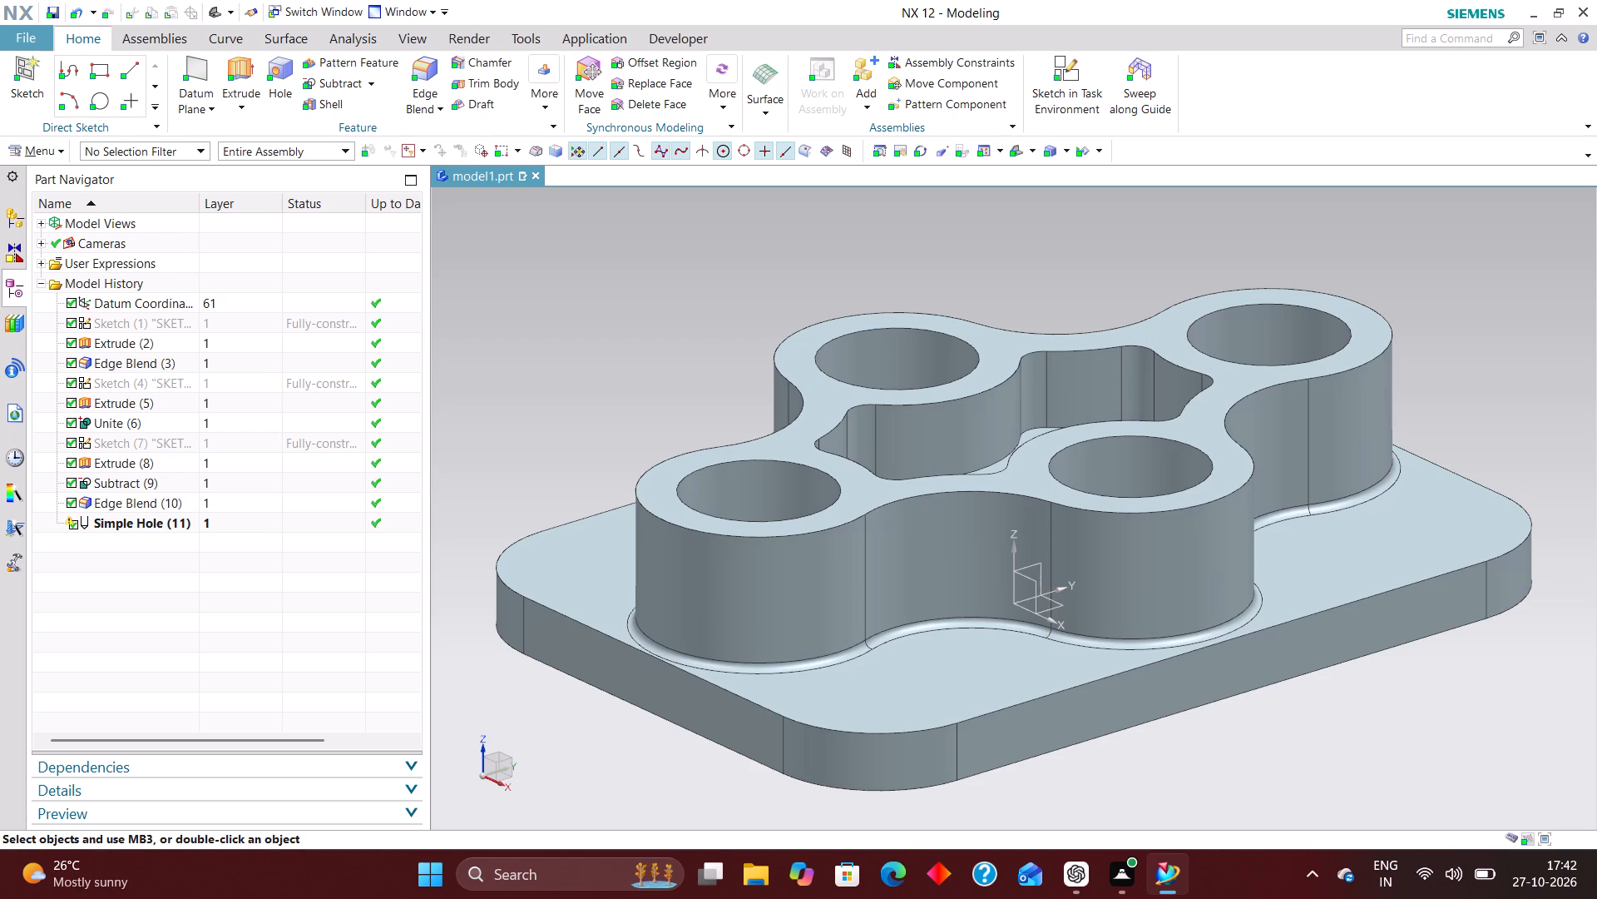
middle_click_drag(1004, 286, 951, 226)
scroll(1004, 511, "down", 3)
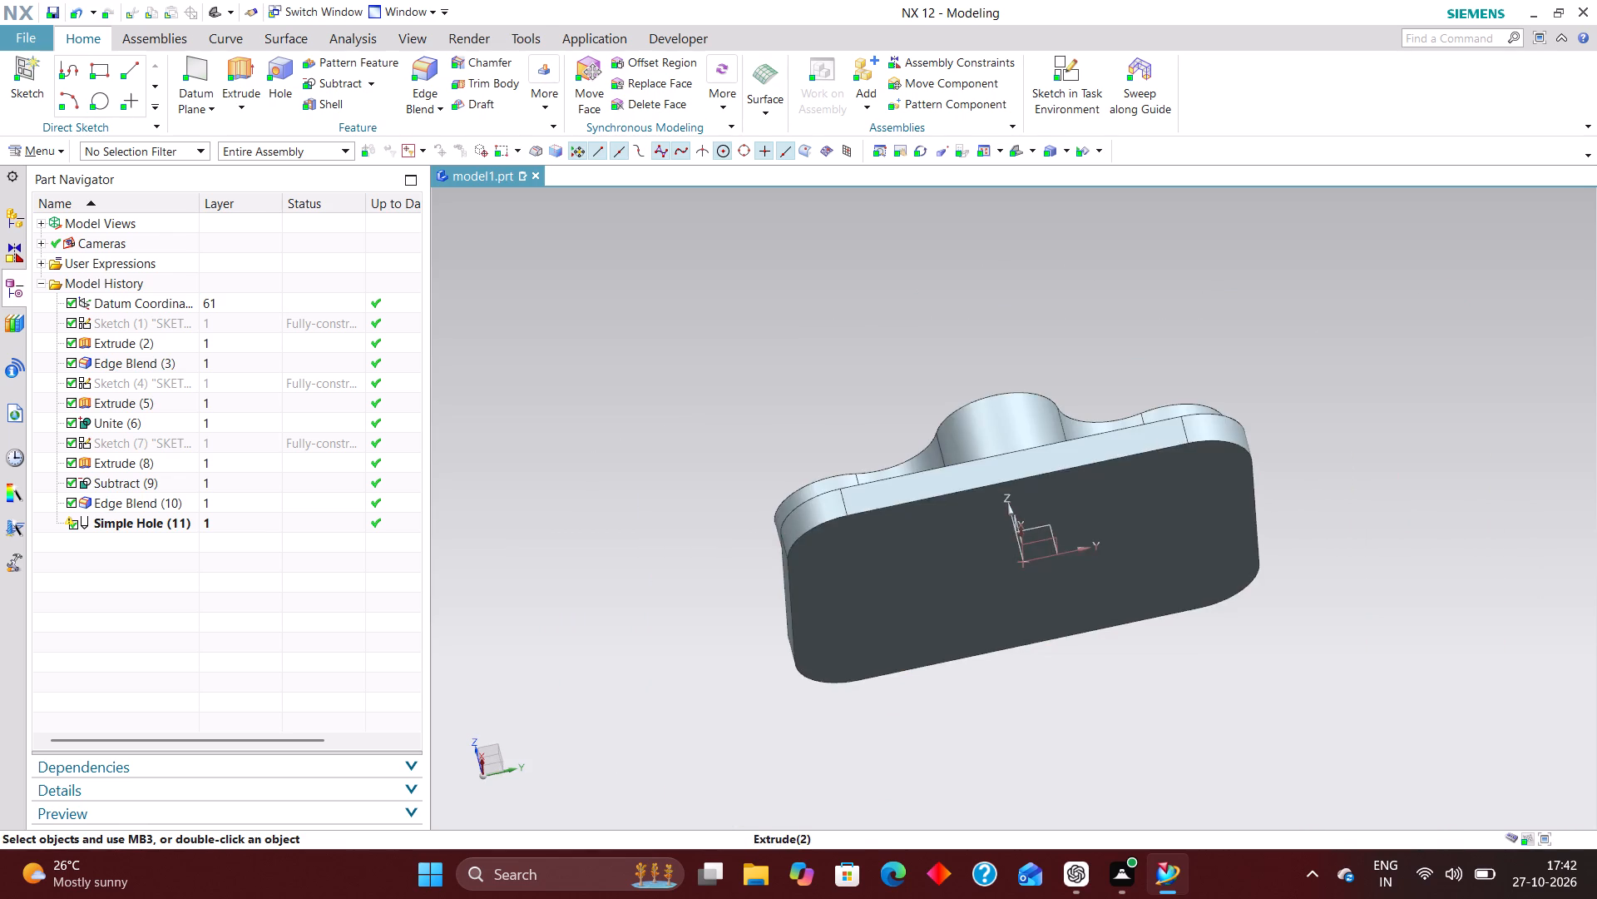
middle_click_drag(1202, 341, 1198, 398)
scroll(1200, 390, "up", 1)
right_click_drag(1315, 322, 1154, 298)
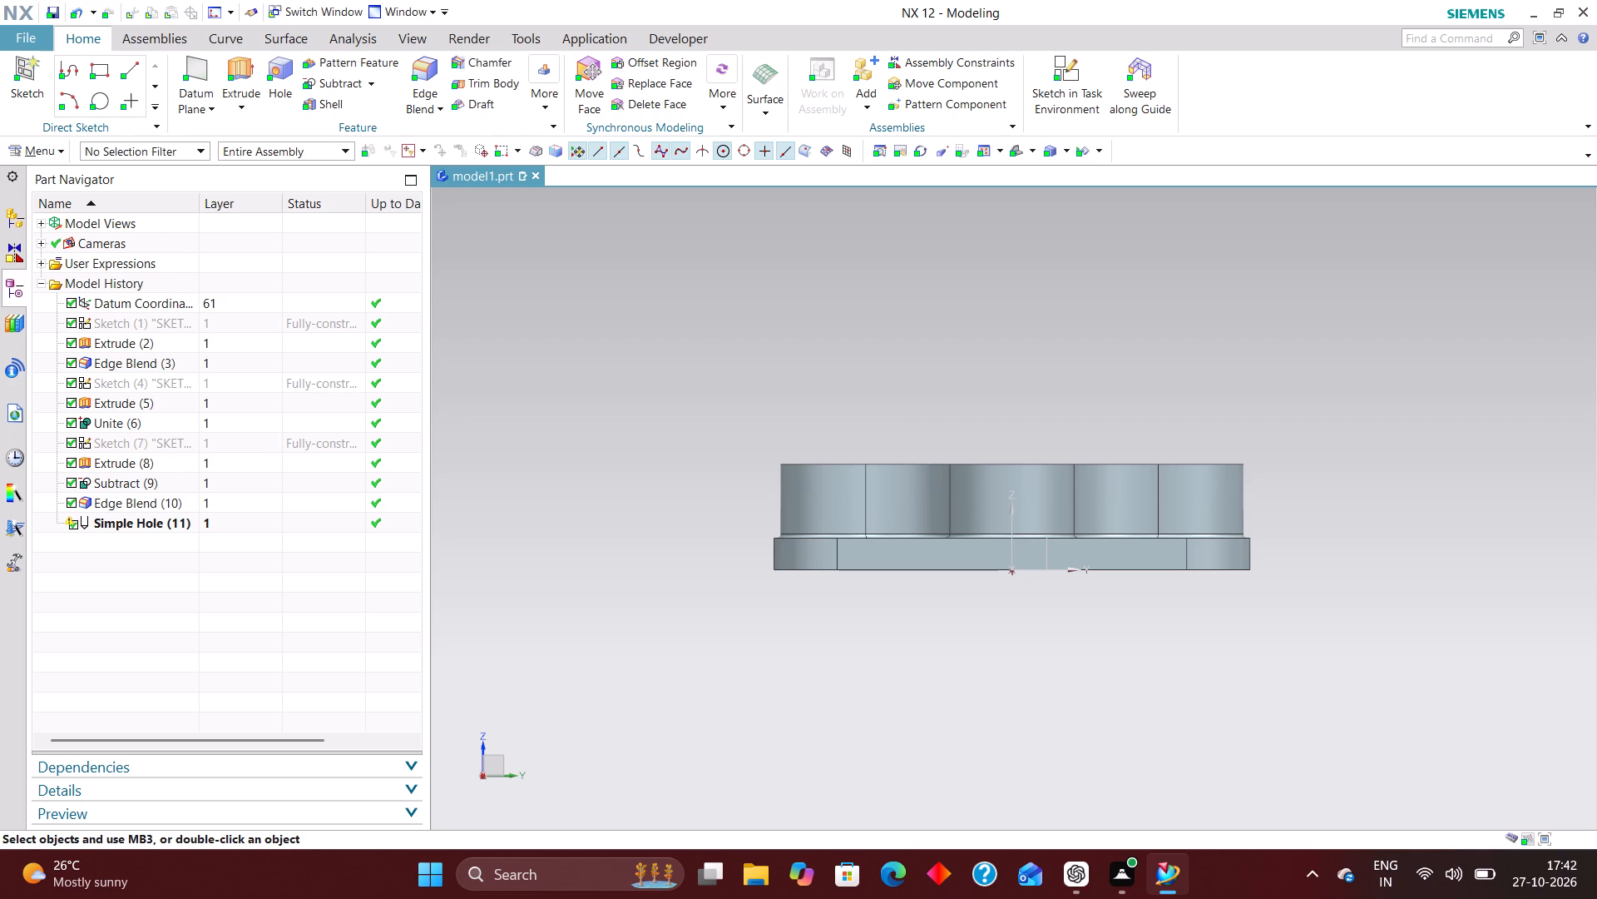
middle_click_drag(1061, 322, 1067, 489)
middle_click_drag(1067, 489, 1077, 365)
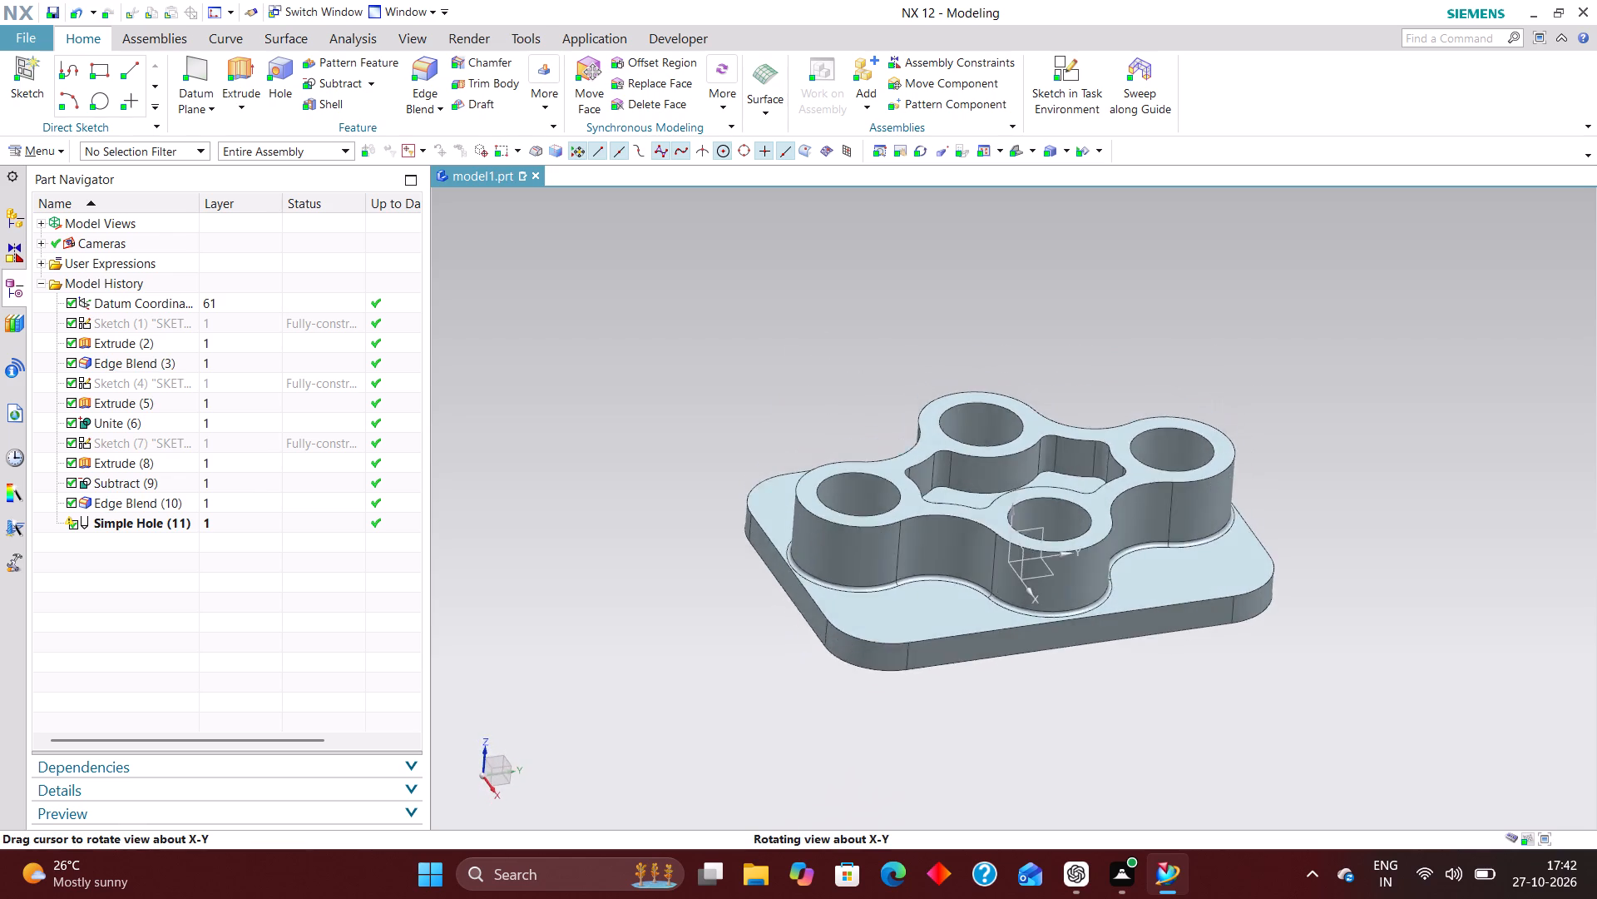
middle_click_drag(1077, 365, 1085, 391)
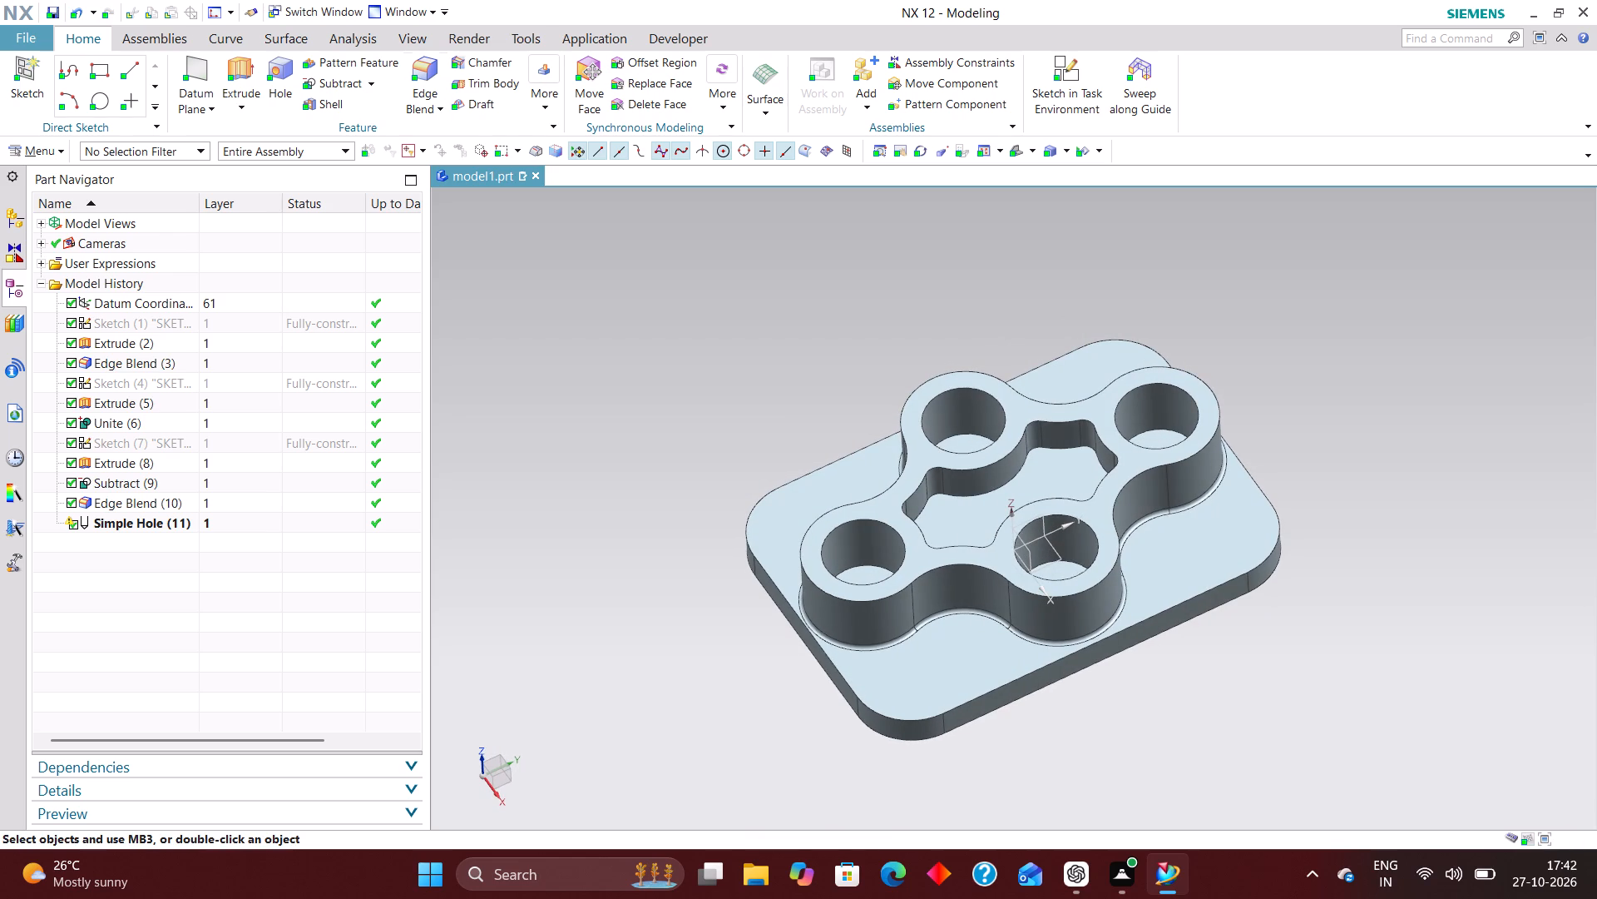
Add a 2 mm circular edge blend along the tangent edges of the inner pocket's floor.
left_click(428, 72)
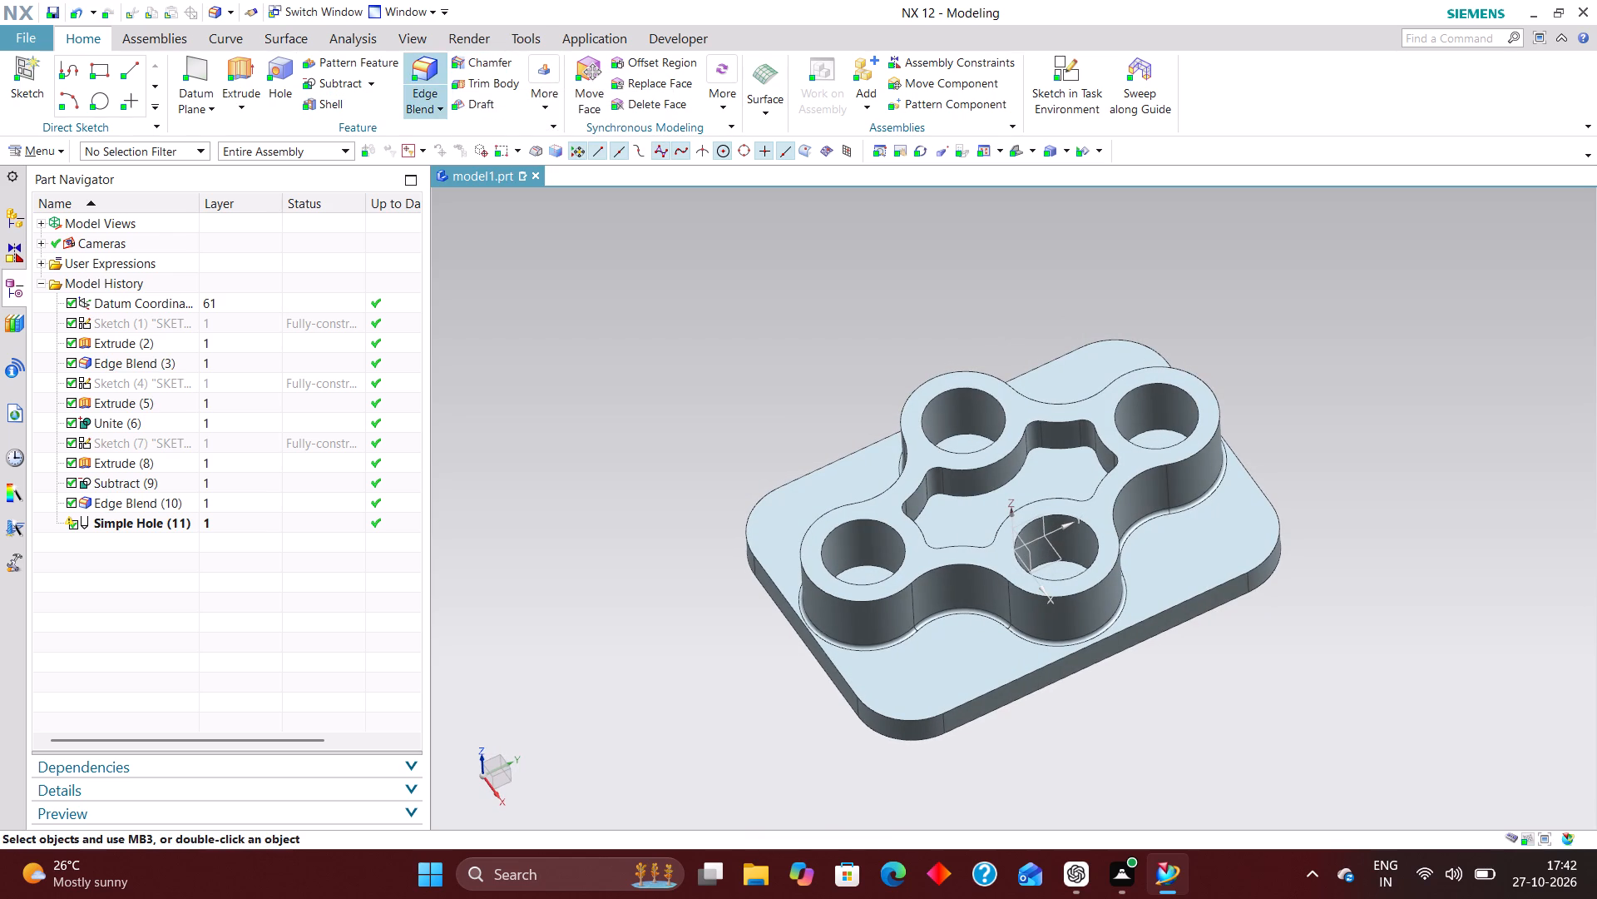
scroll(944, 509, "up", 6)
left_click(956, 495)
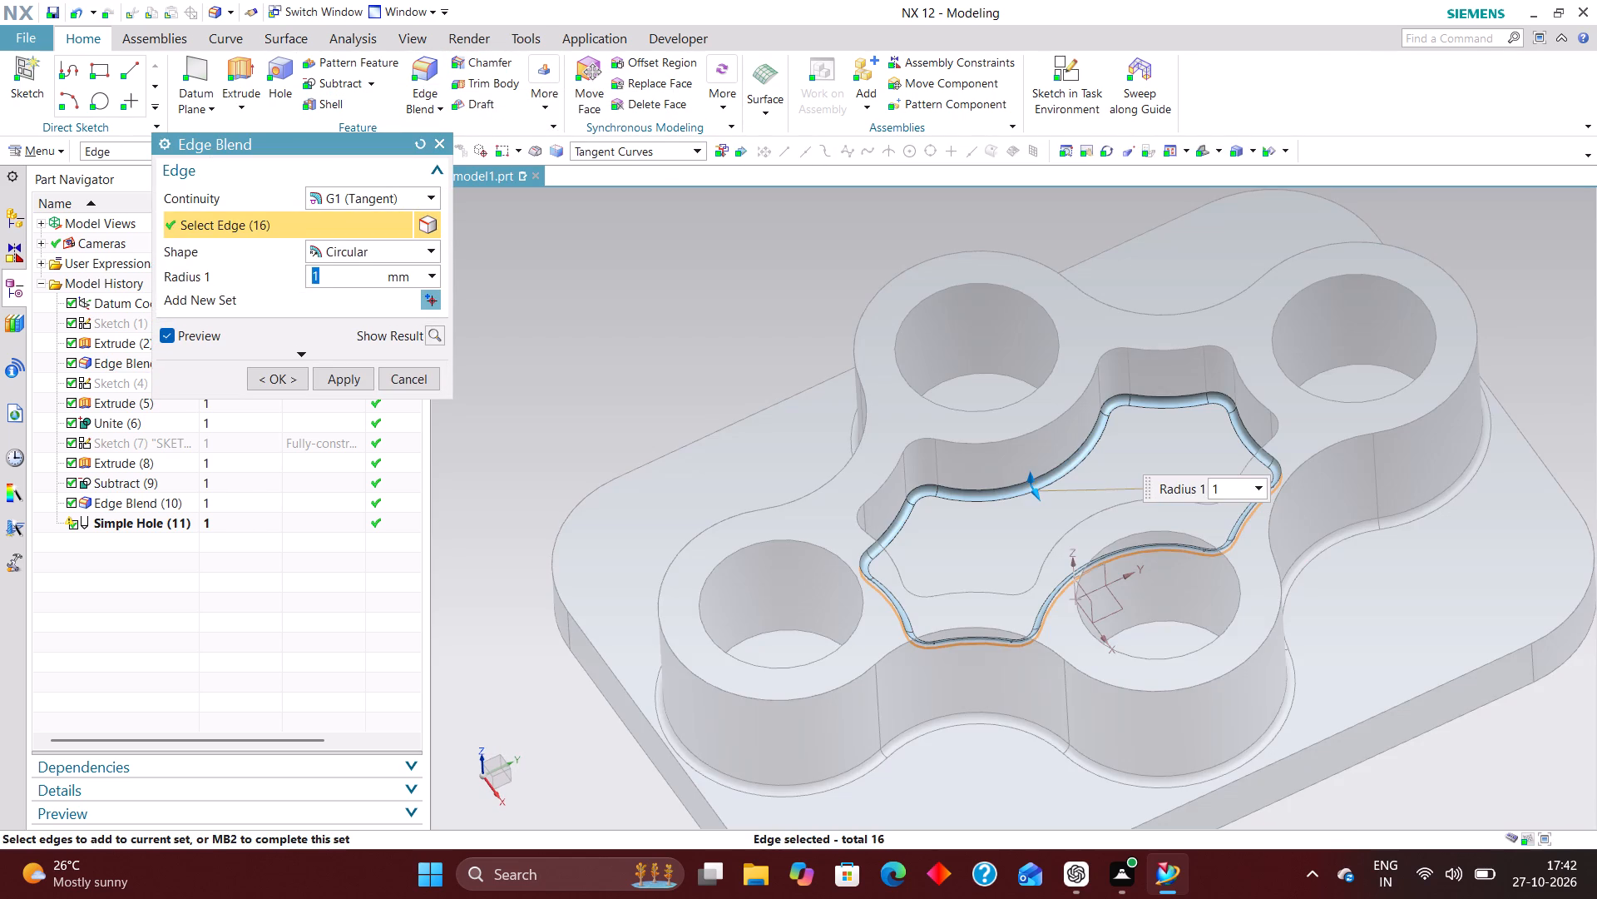
key("2")
key("Return")
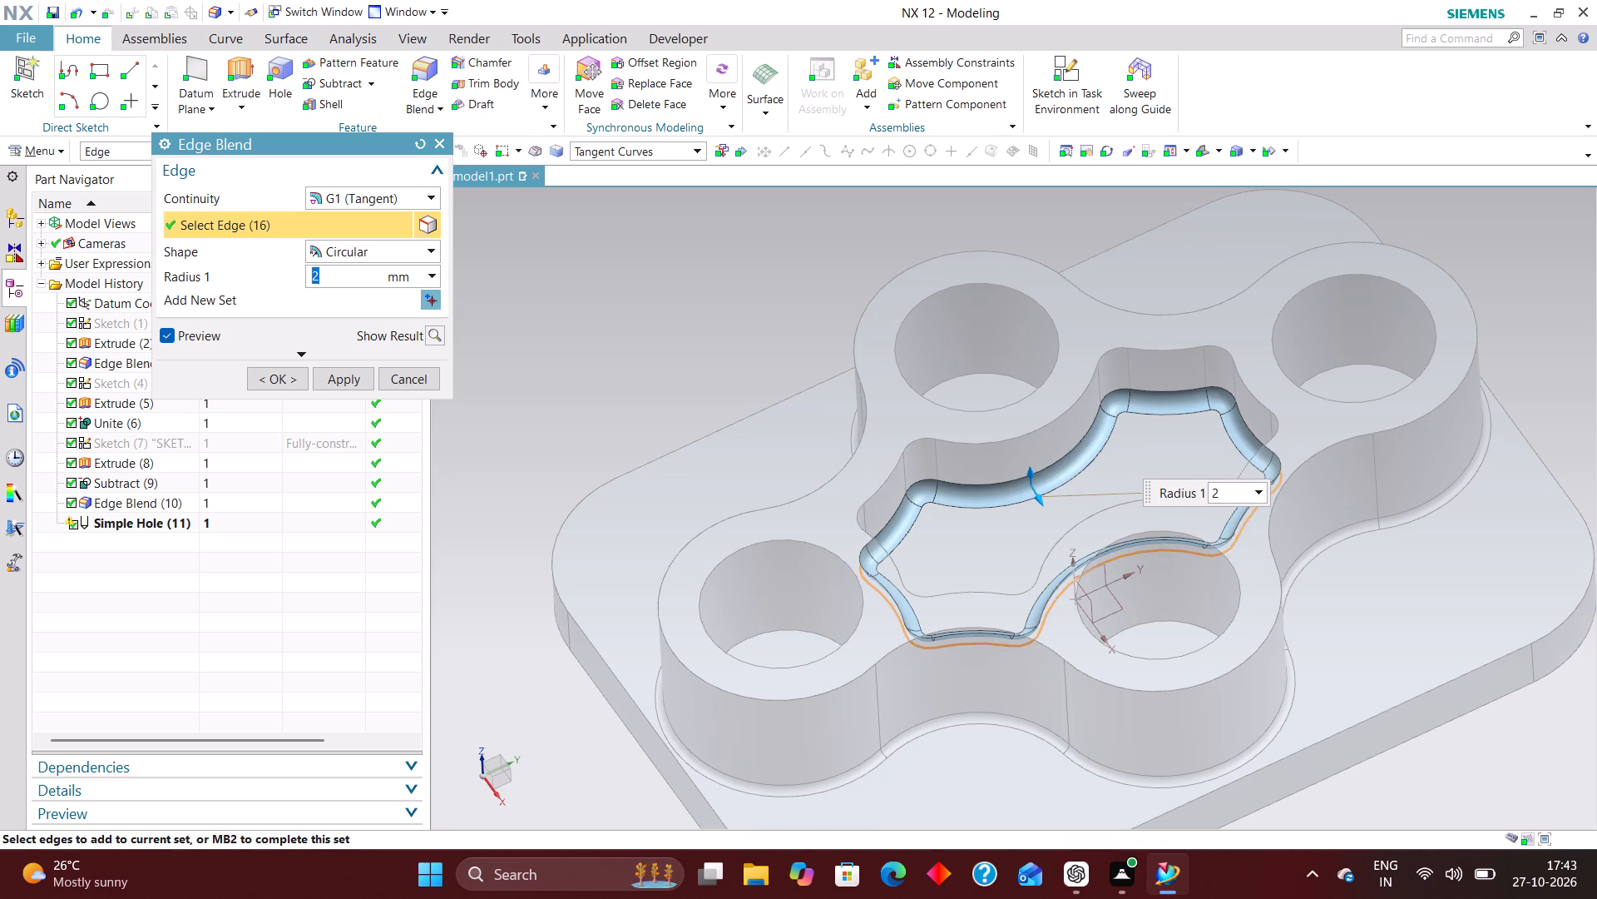
left_click(285, 380)
Examine the blended pocket and the whole plate in a trimetric view and from nearby angles.
scroll(1091, 464, "down", 1)
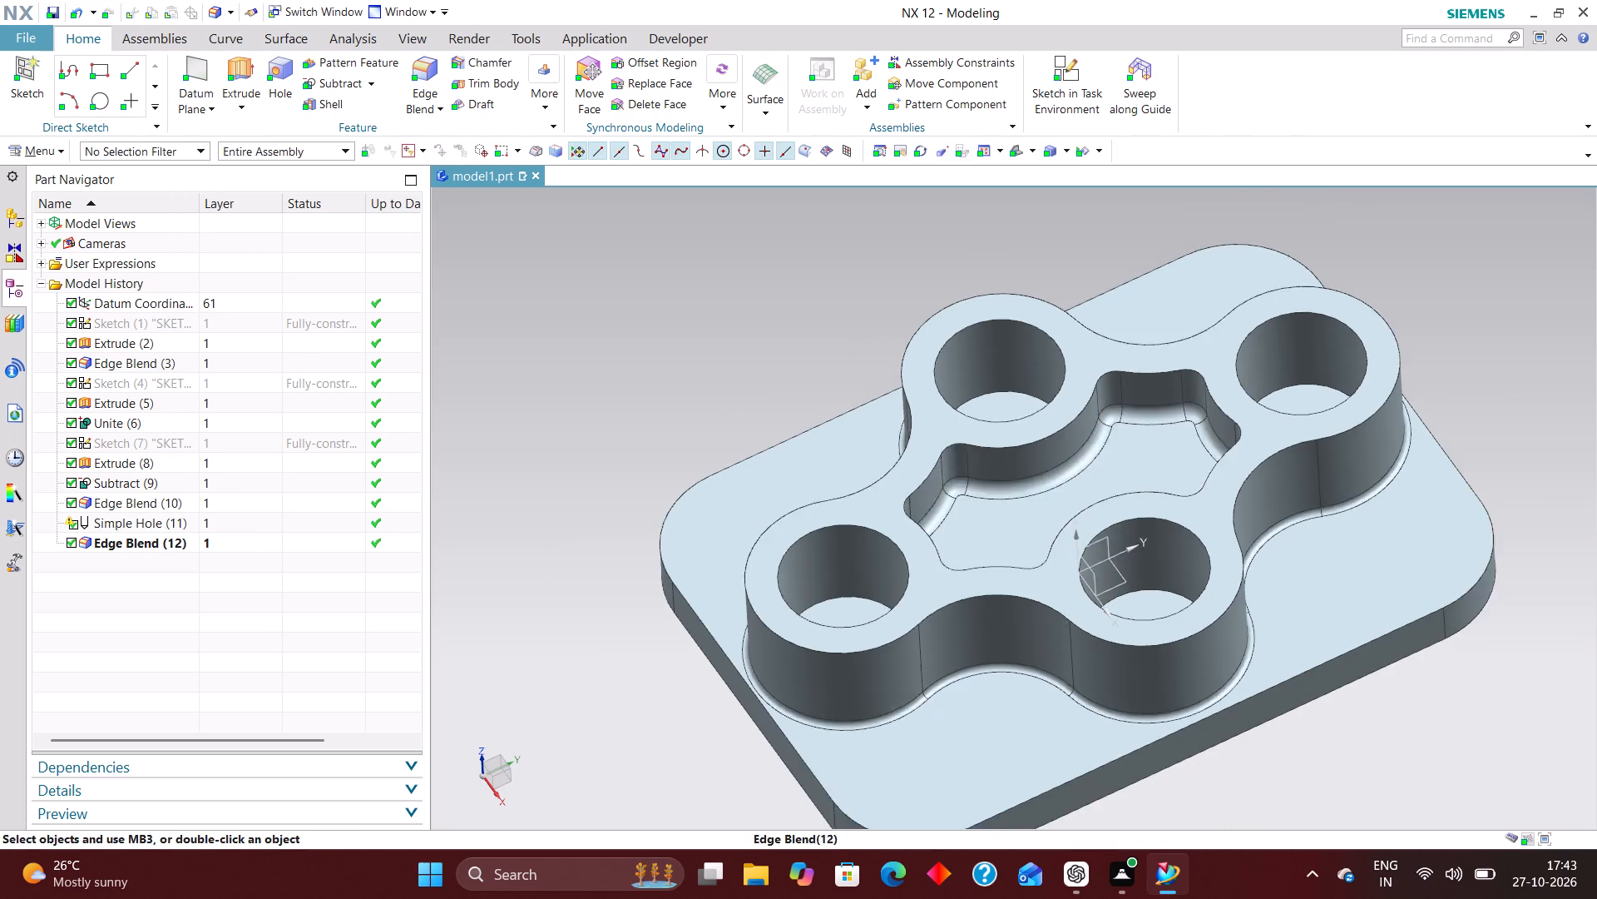
scroll(1094, 470, "down", 1)
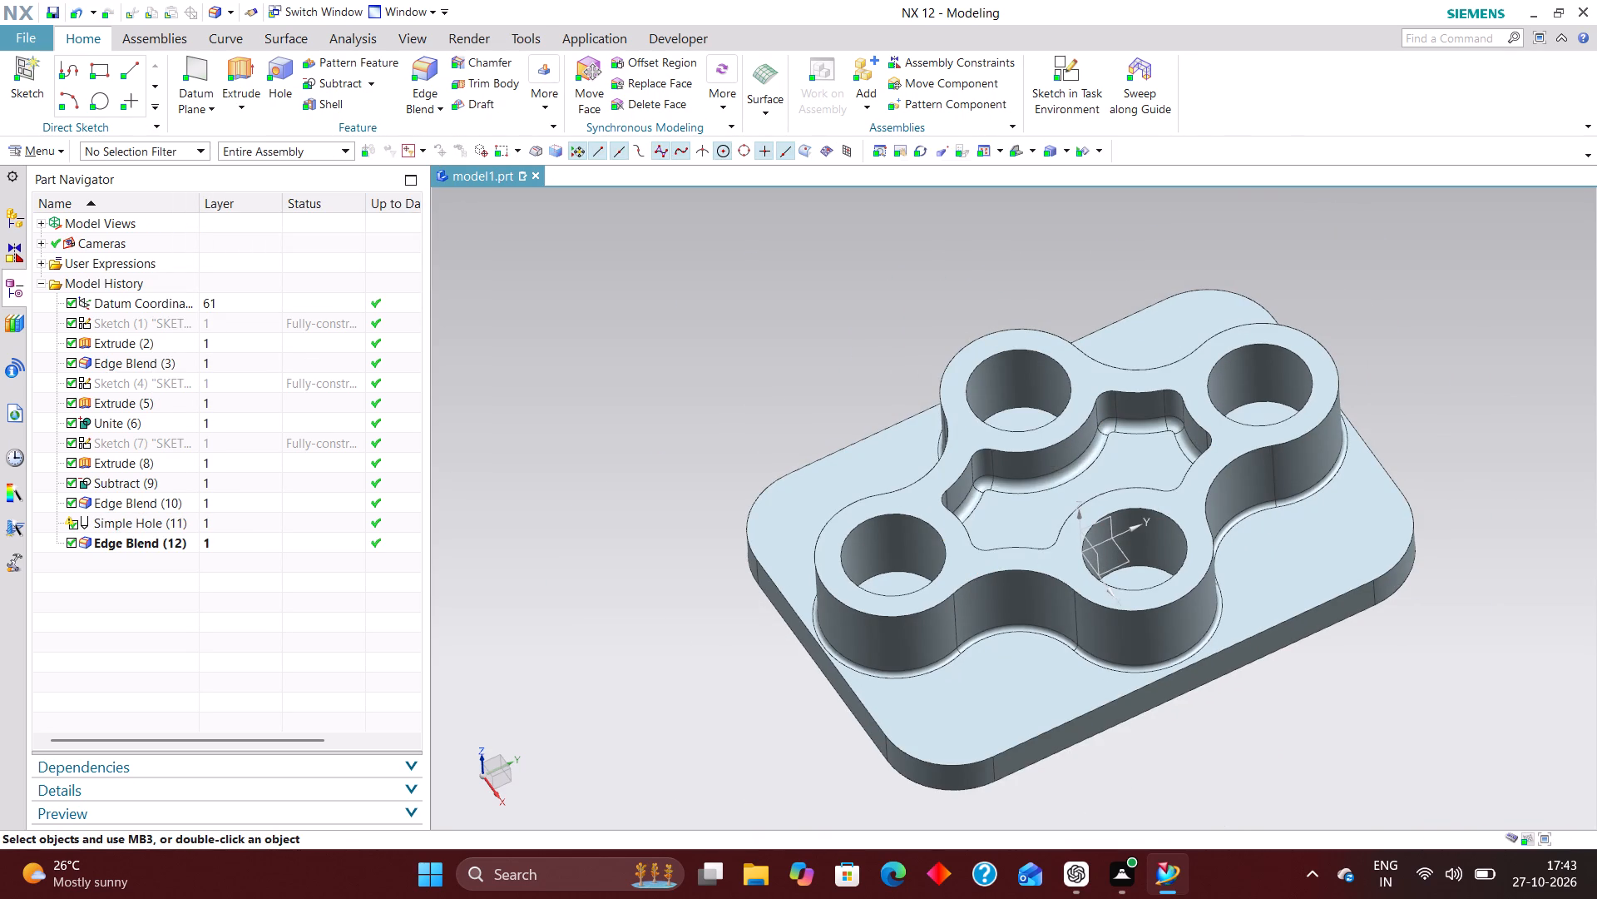
left_click(1016, 150)
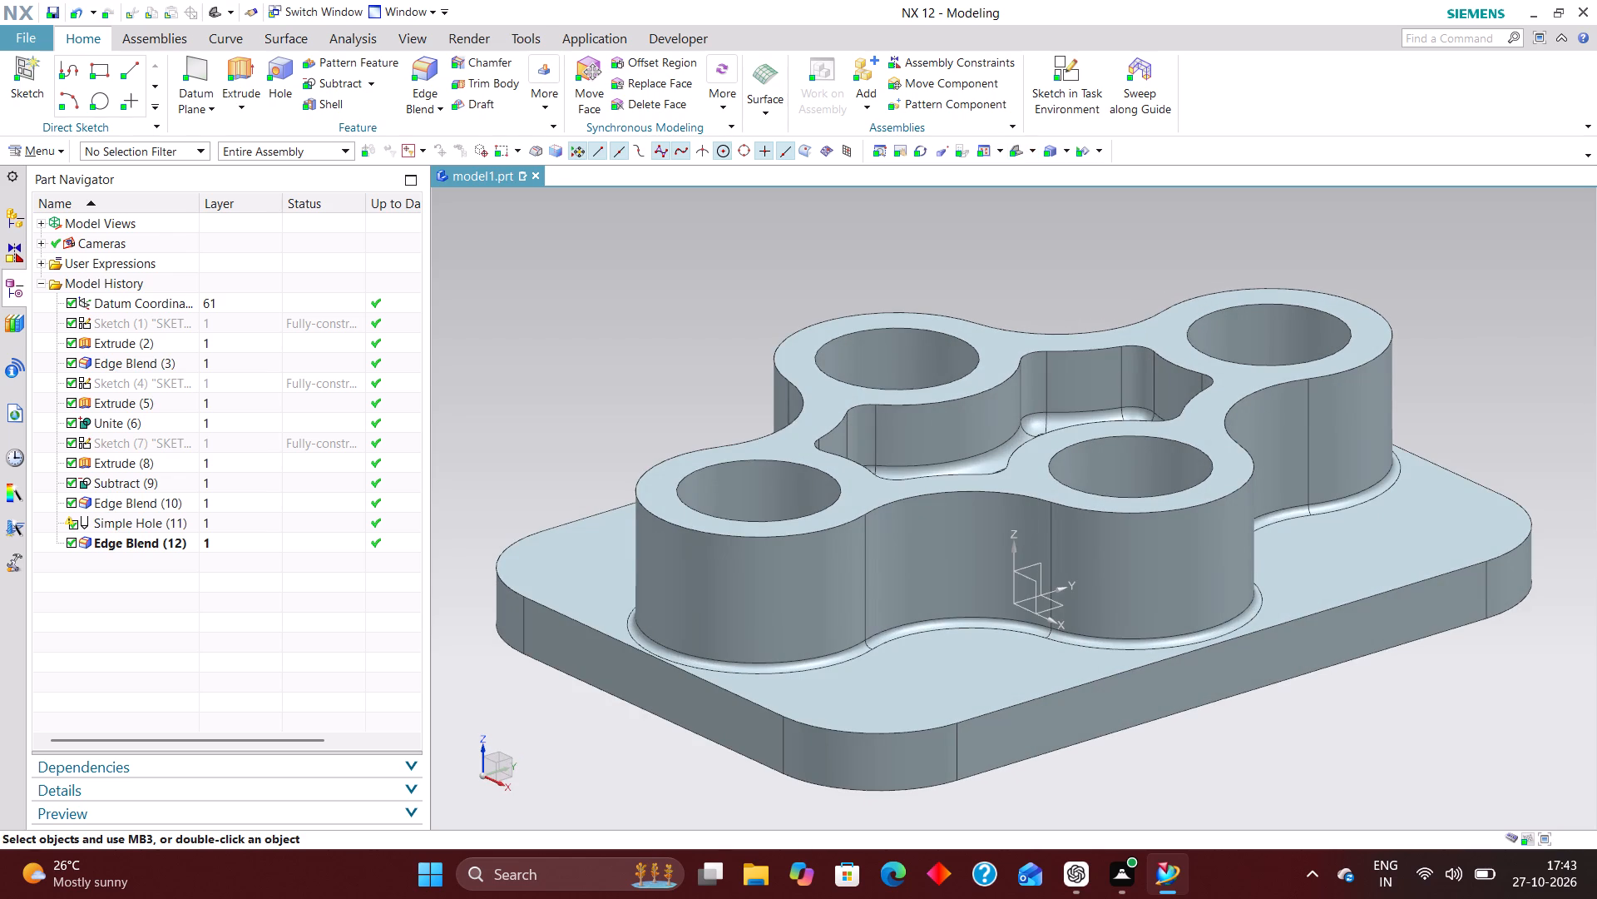
scroll(1392, 350, "down", 3)
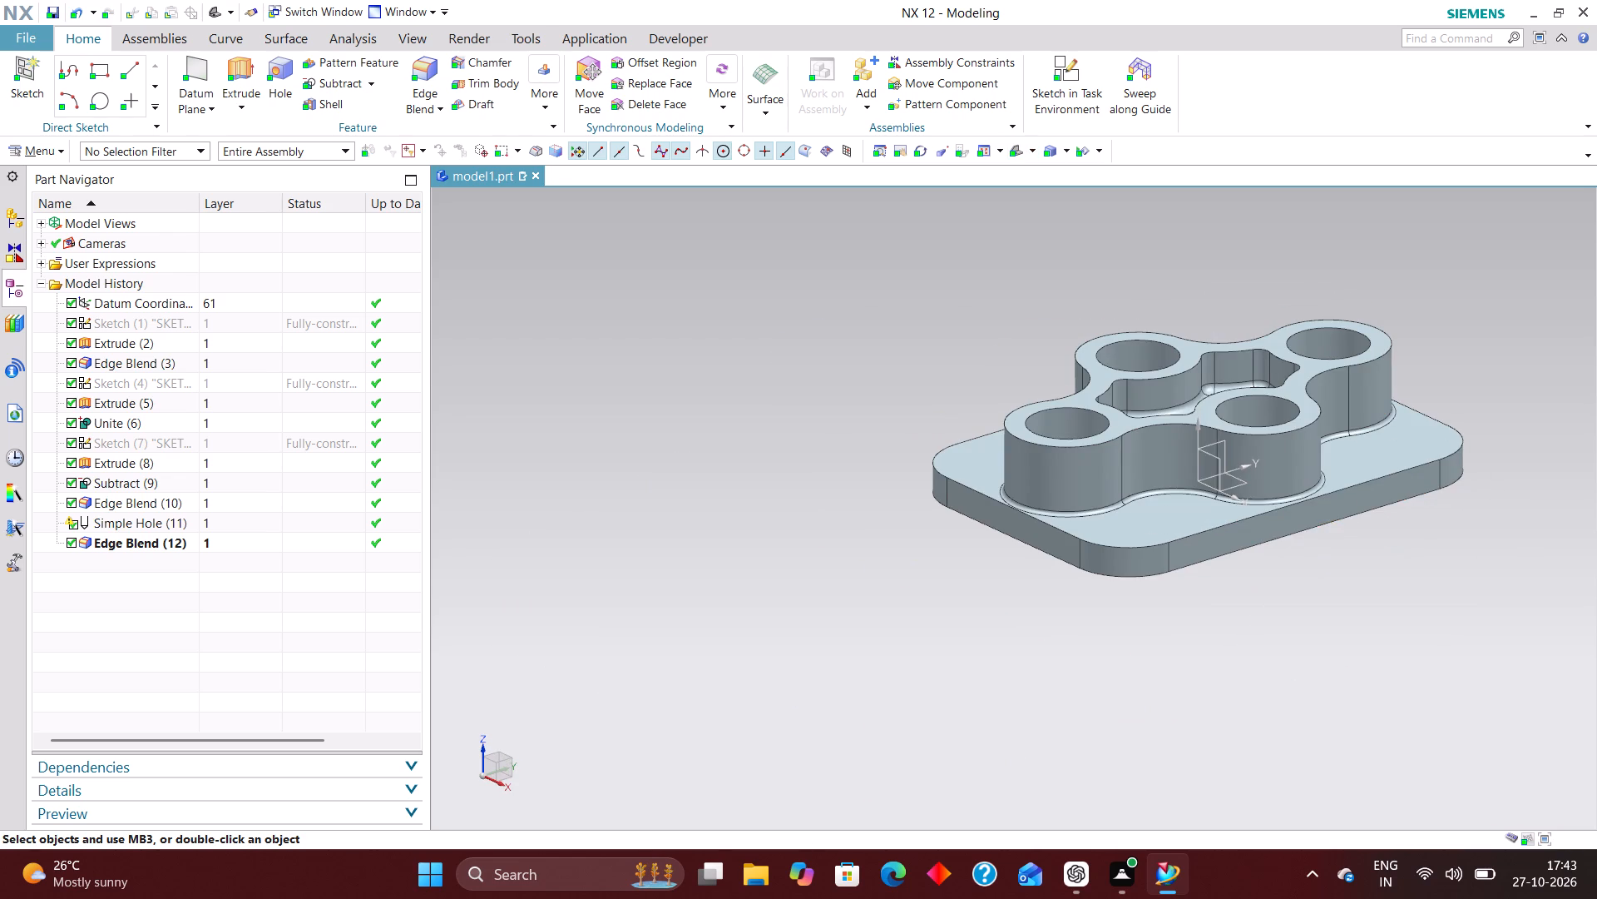
scroll(1475, 311, "up", 3)
scroll(1434, 357, "down", 2)
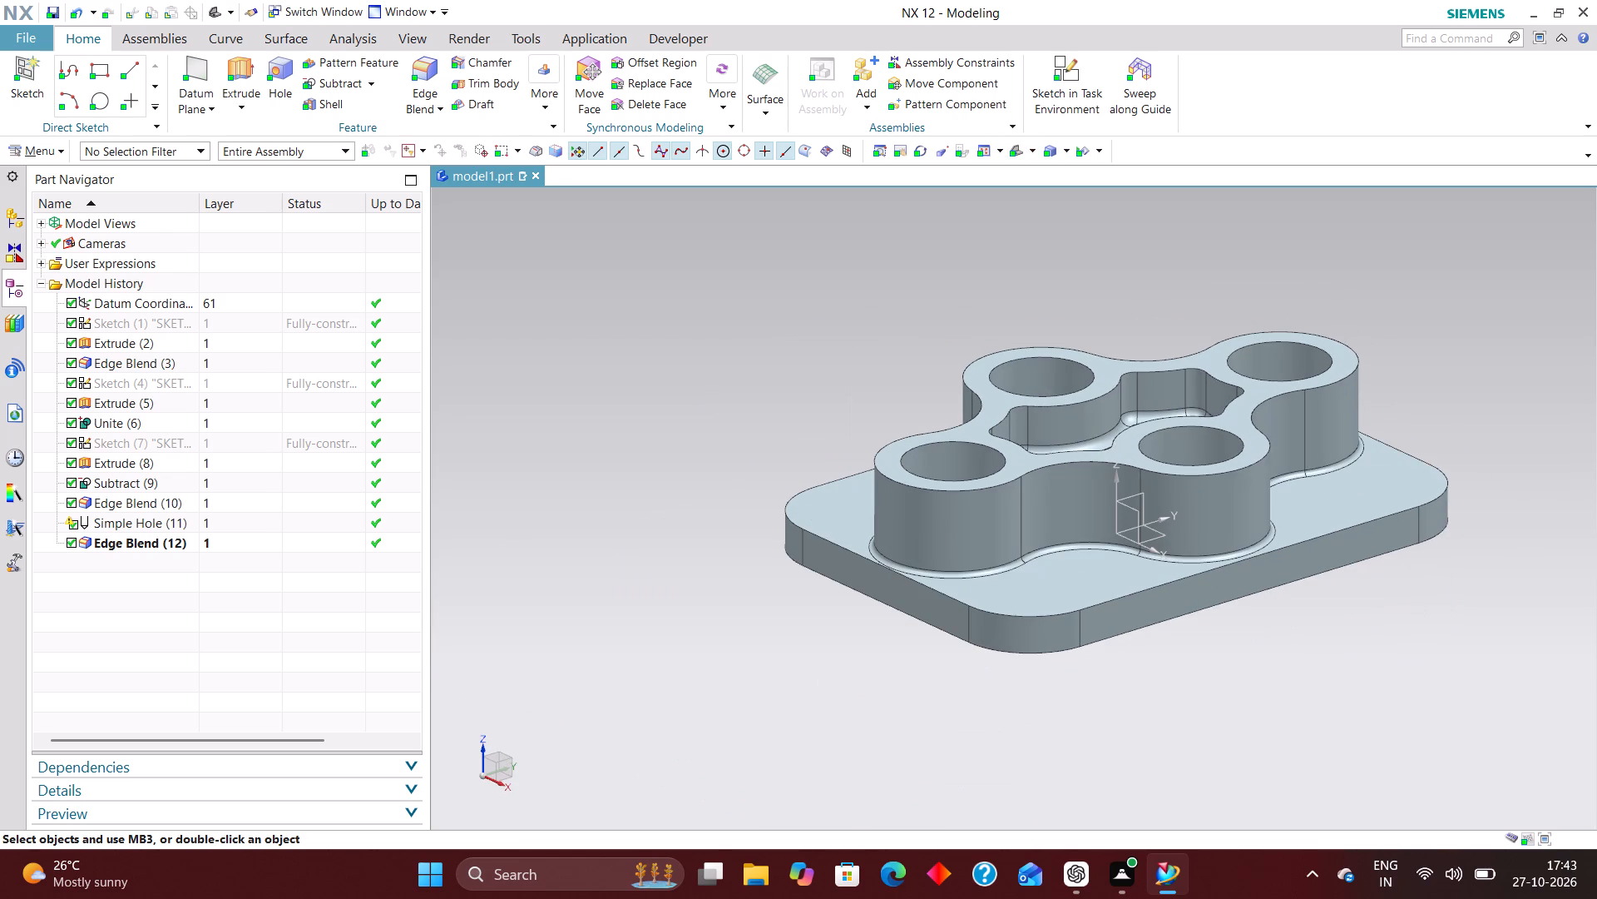
middle_click_drag(1482, 407, 1459, 404)
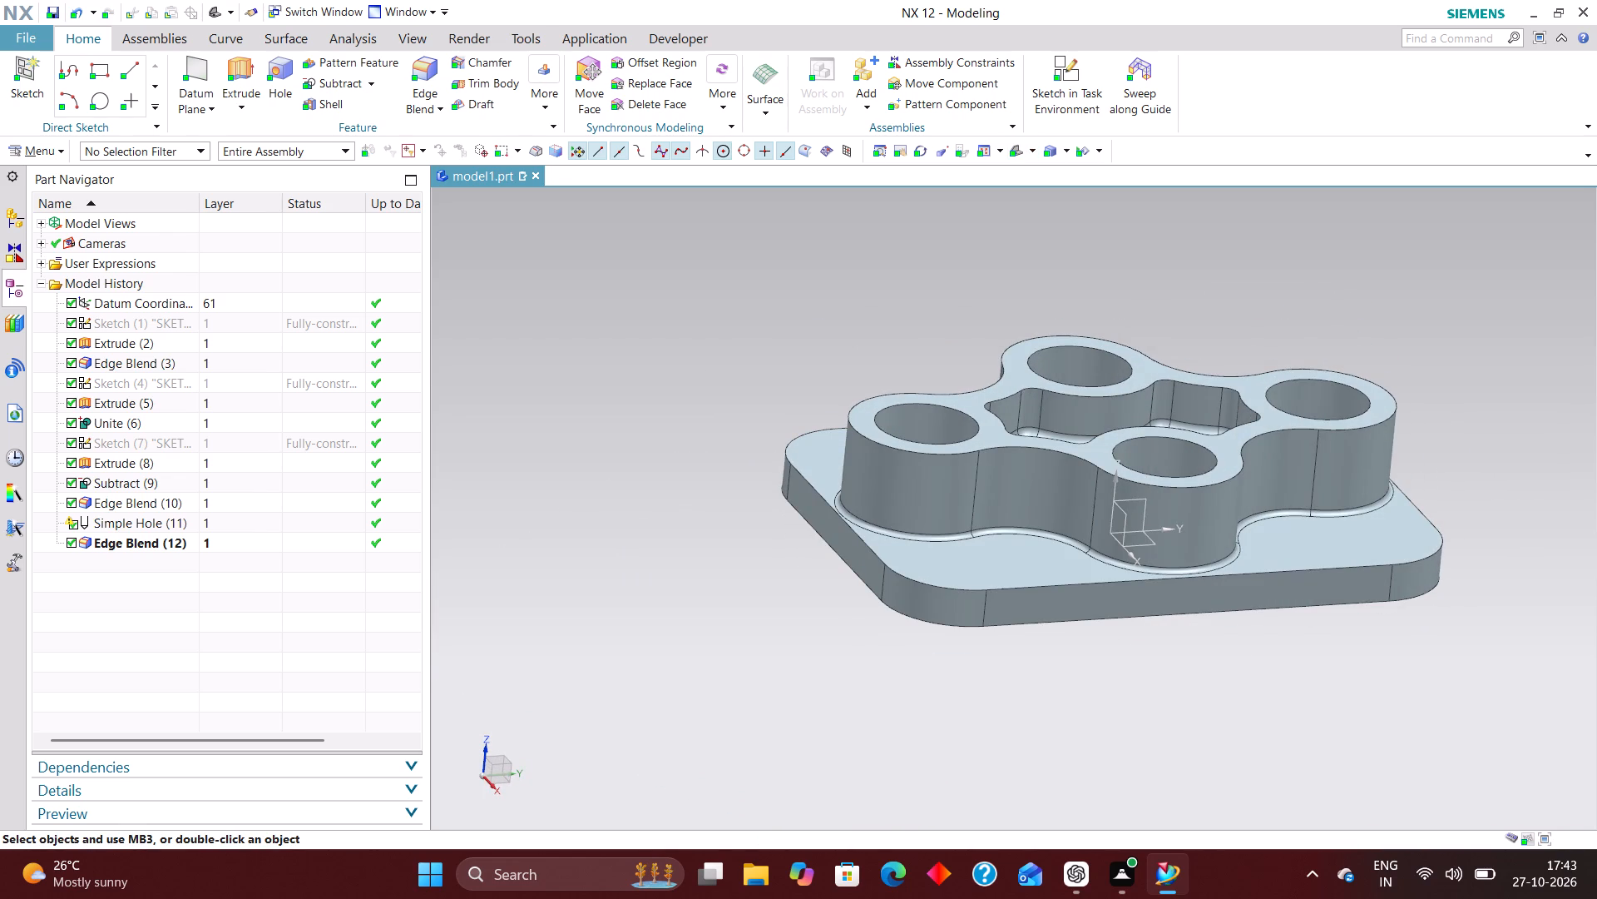
Inspect the plate in a temporary section through the absolute X plane at zero offset, viewed square to the cut.
key("ctrl+h")
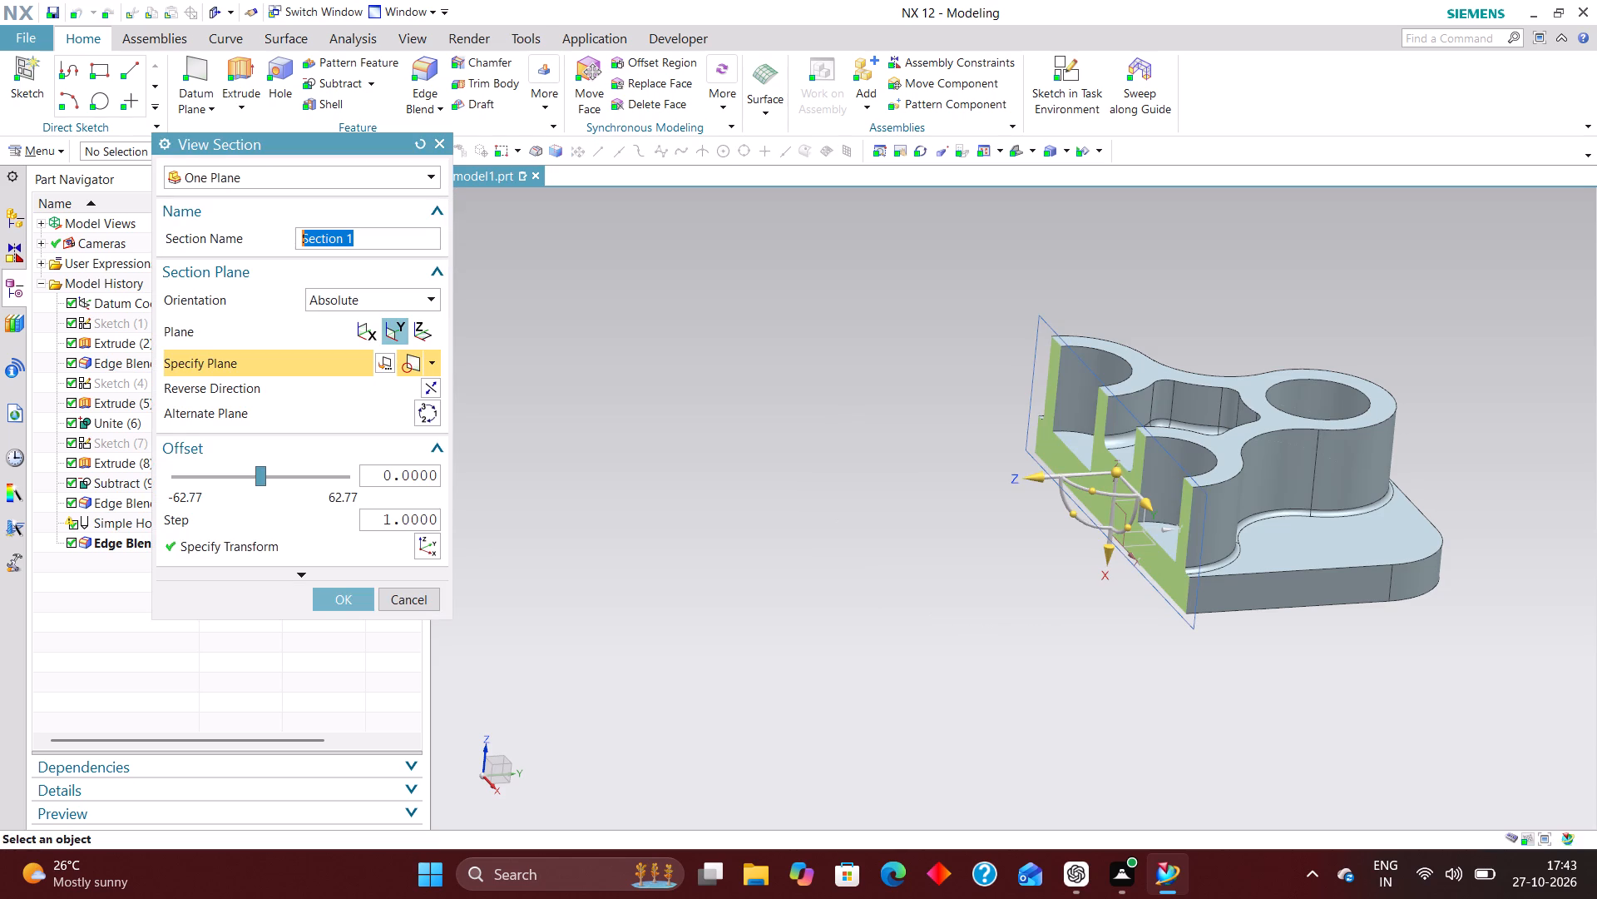
left_click(362, 331)
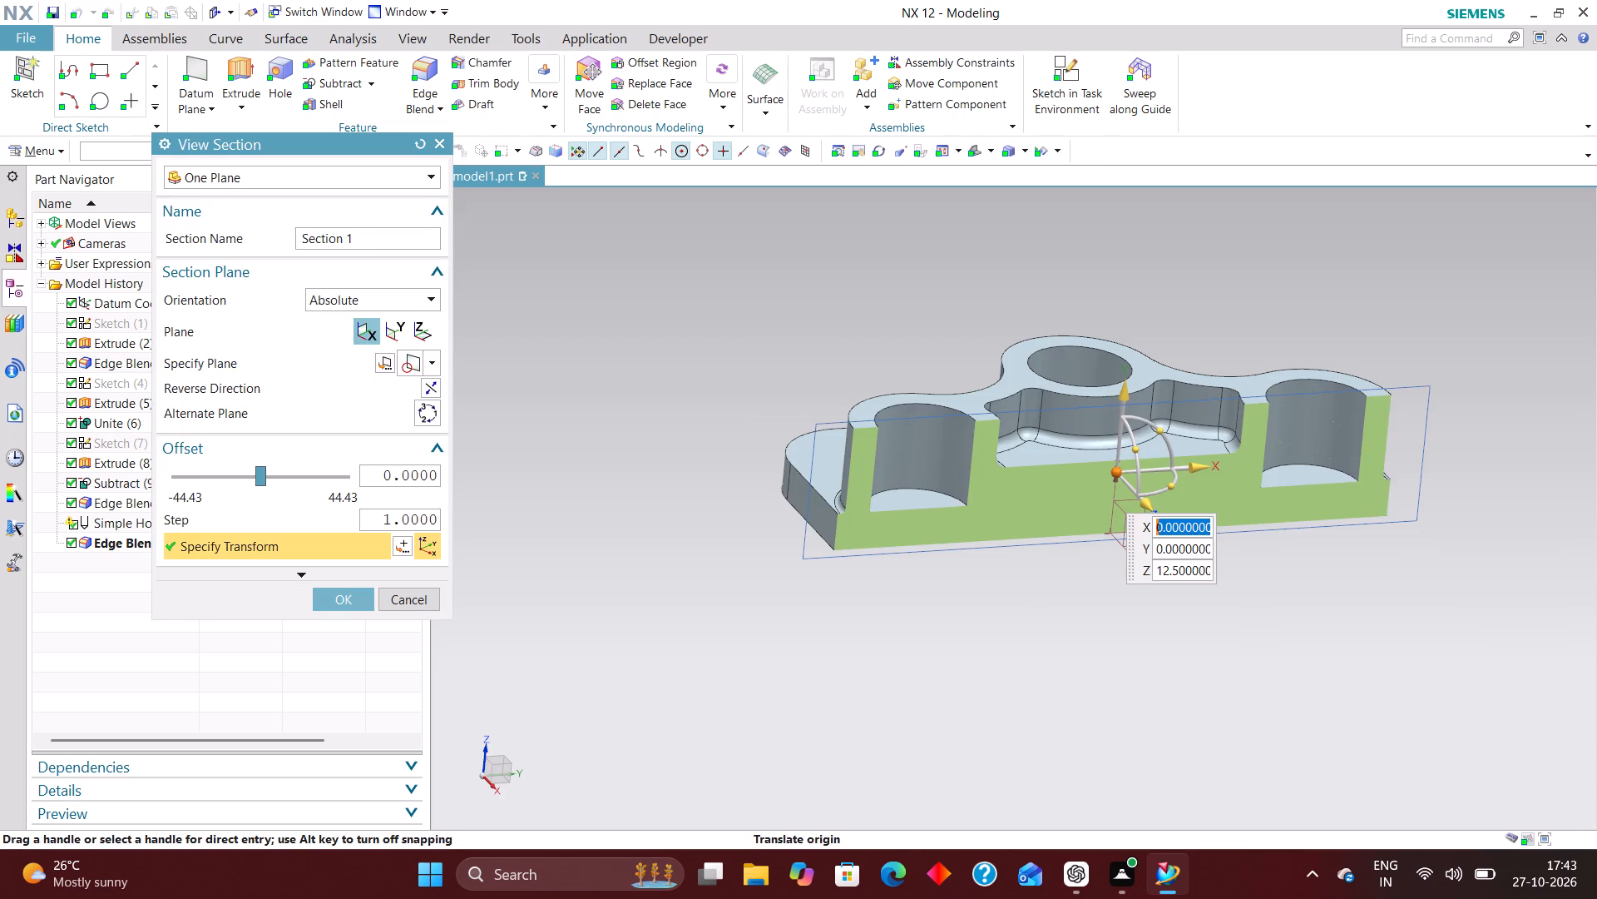
right_click_drag(1430, 310, 1330, 317)
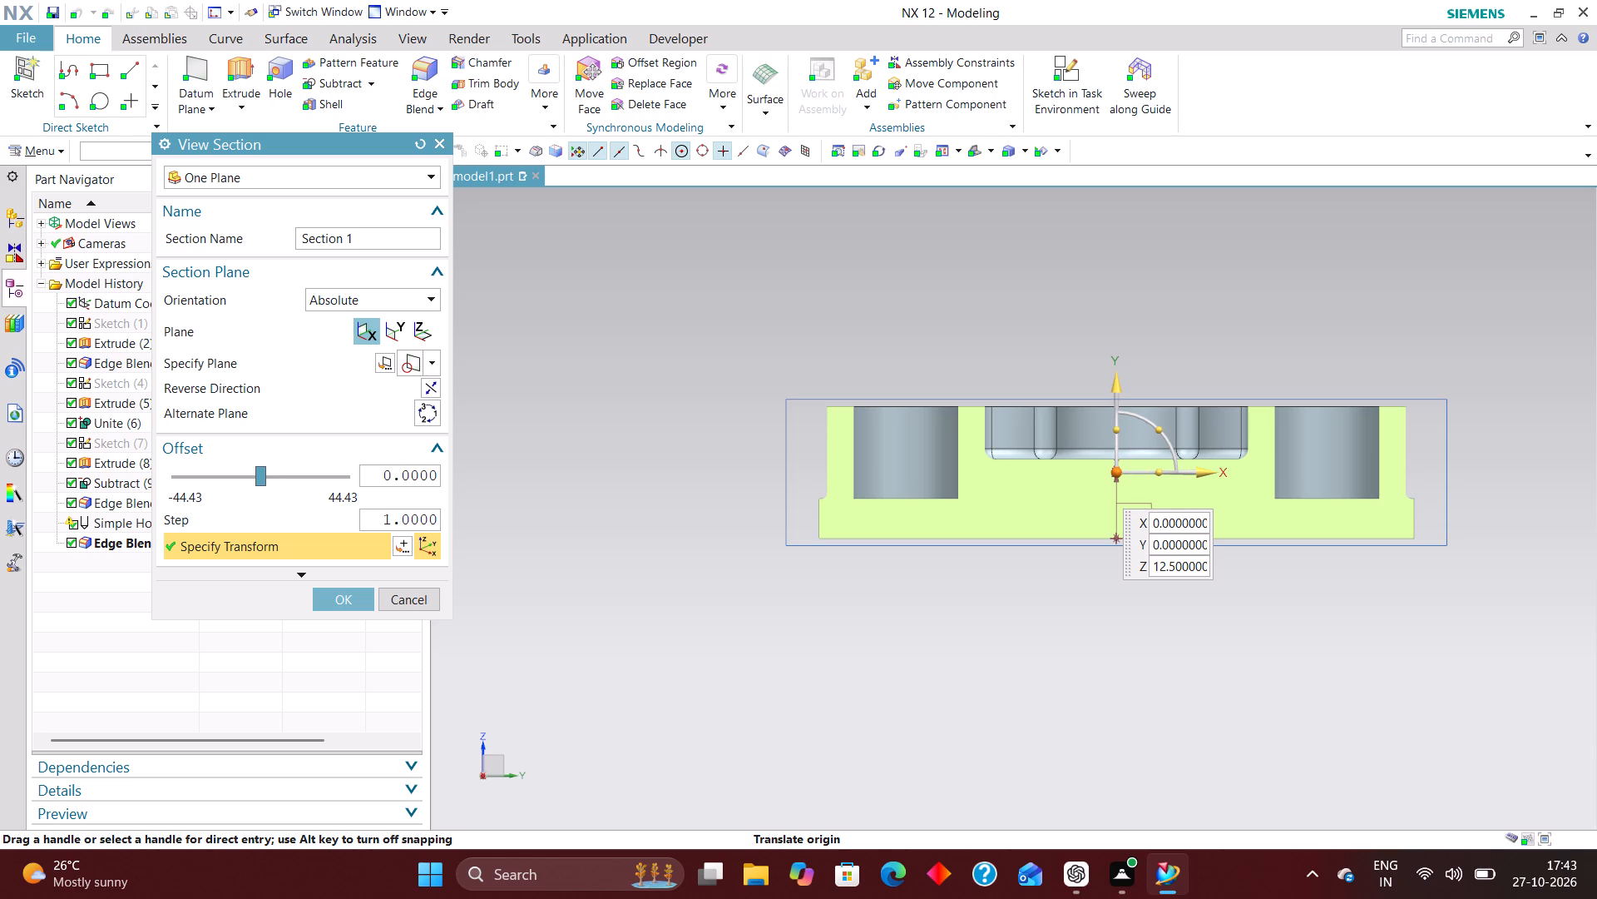
left_click(428, 595)
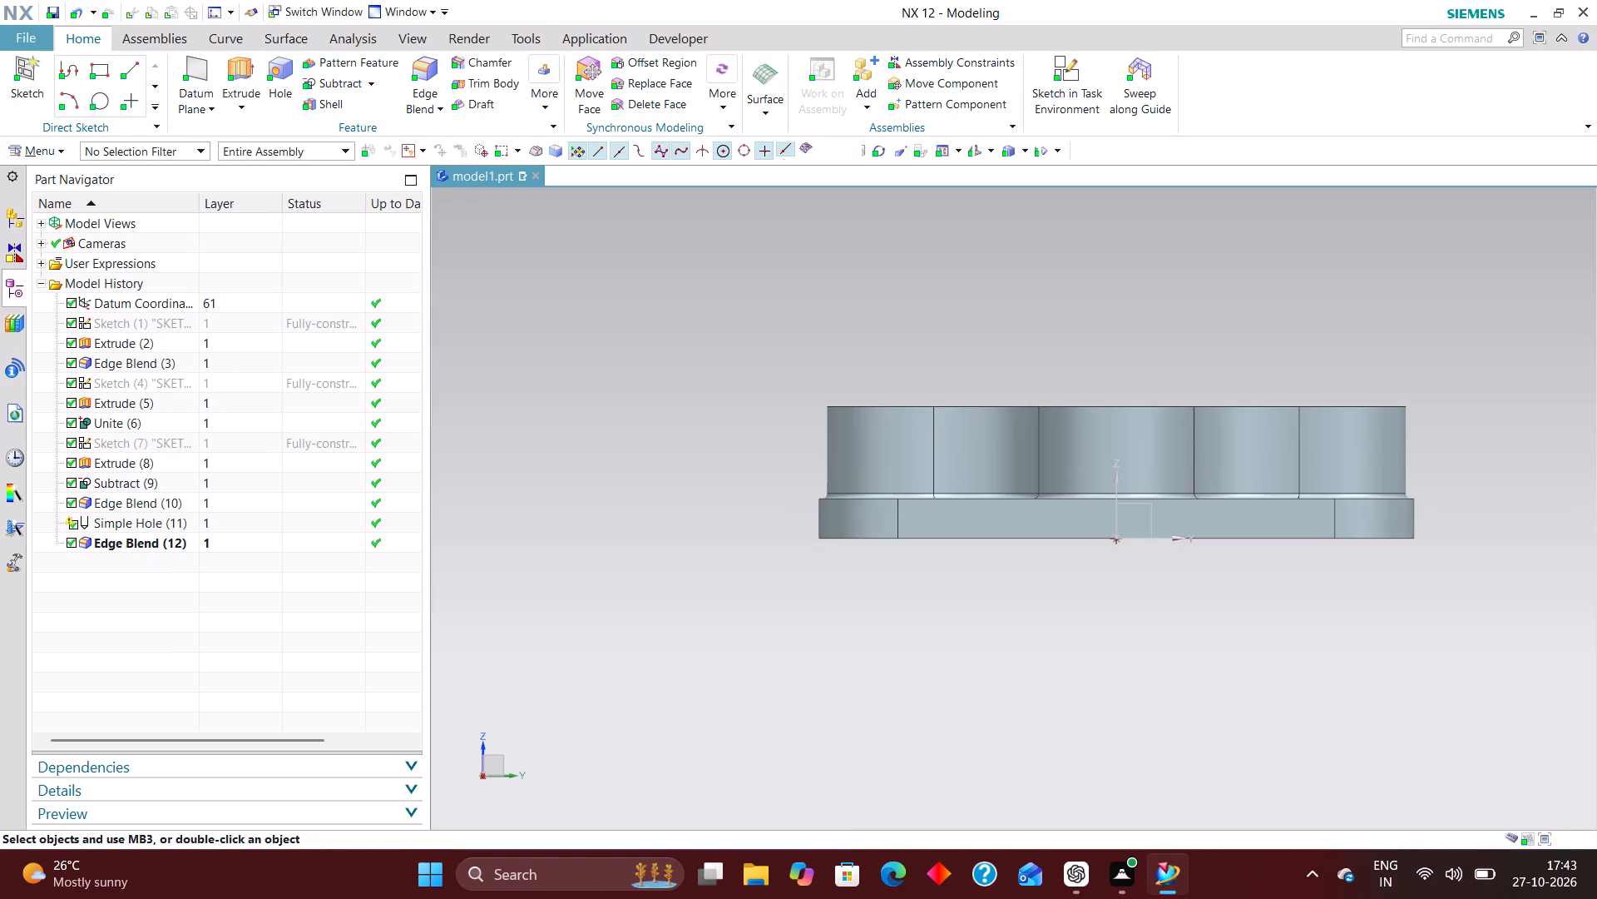
Examine the unsectioned plate from an angle, close up, and in a trimetric view.
scroll(1002, 353, "down", 2)
middle_click_drag(1118, 356, 1145, 387)
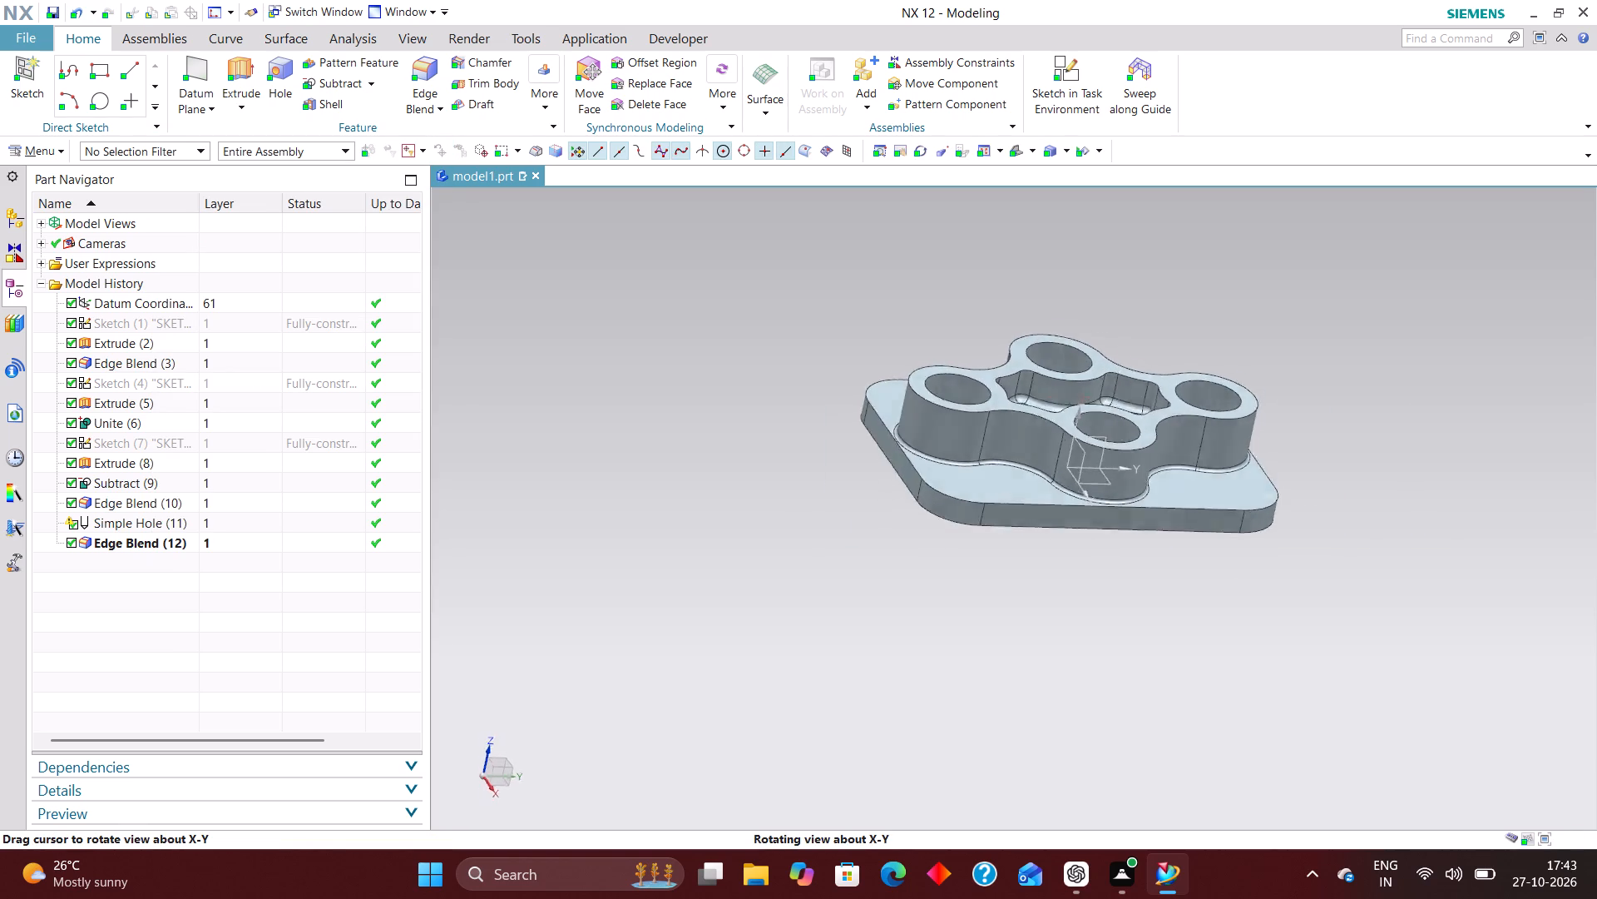
middle_click_drag(1145, 387, 1145, 379)
middle_click(1140, 379)
scroll(1129, 346, "up", 2)
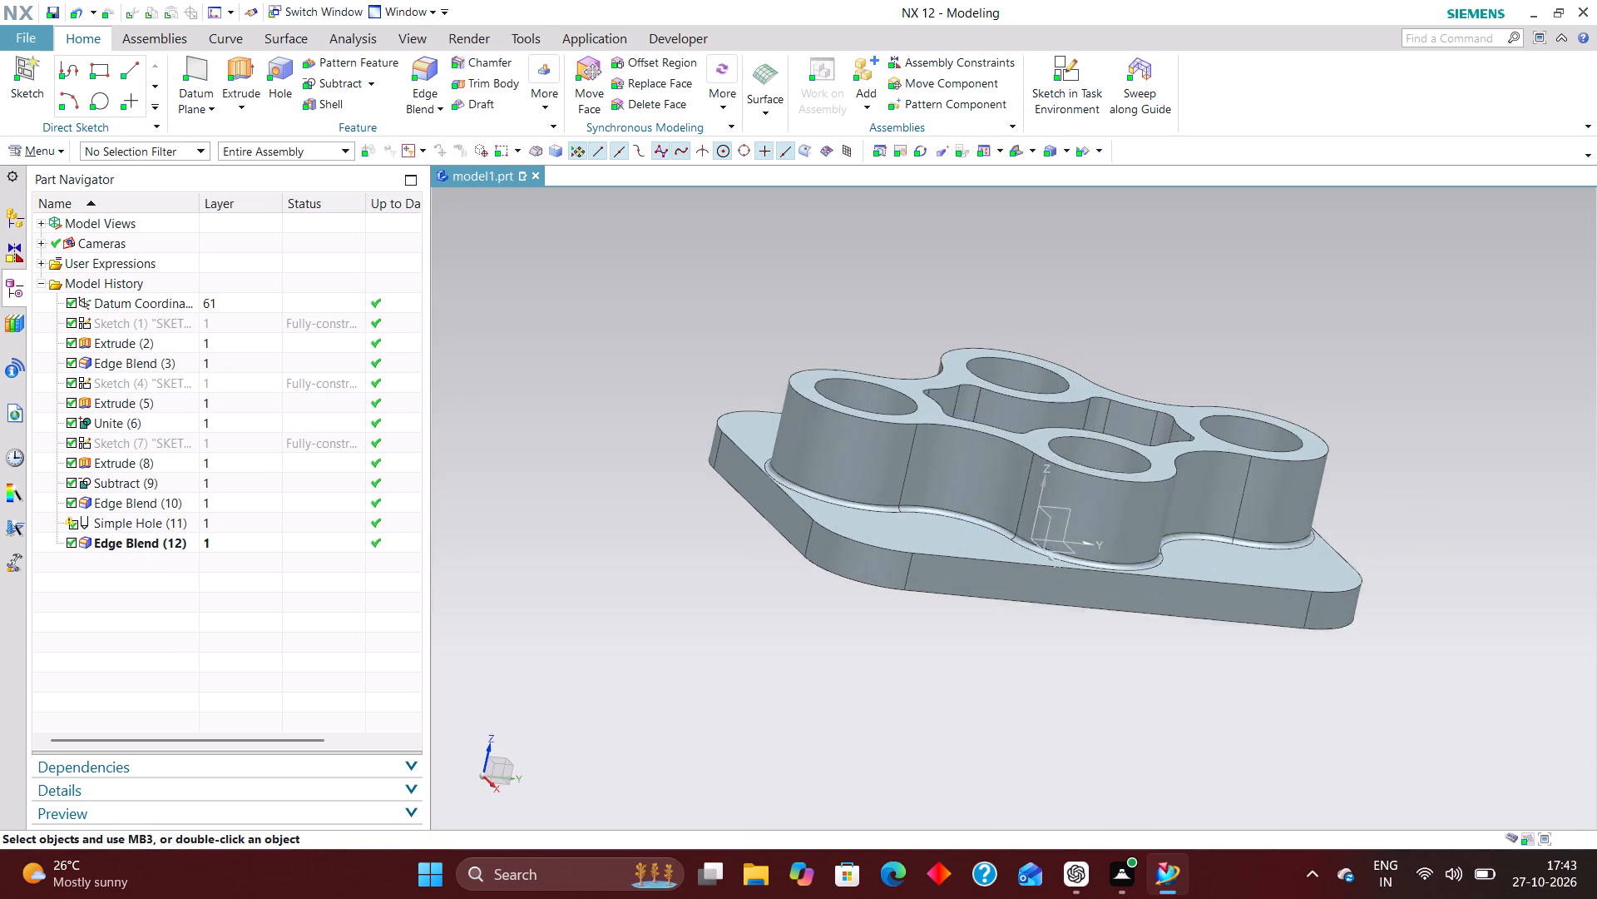
scroll(1129, 346, "up", 1)
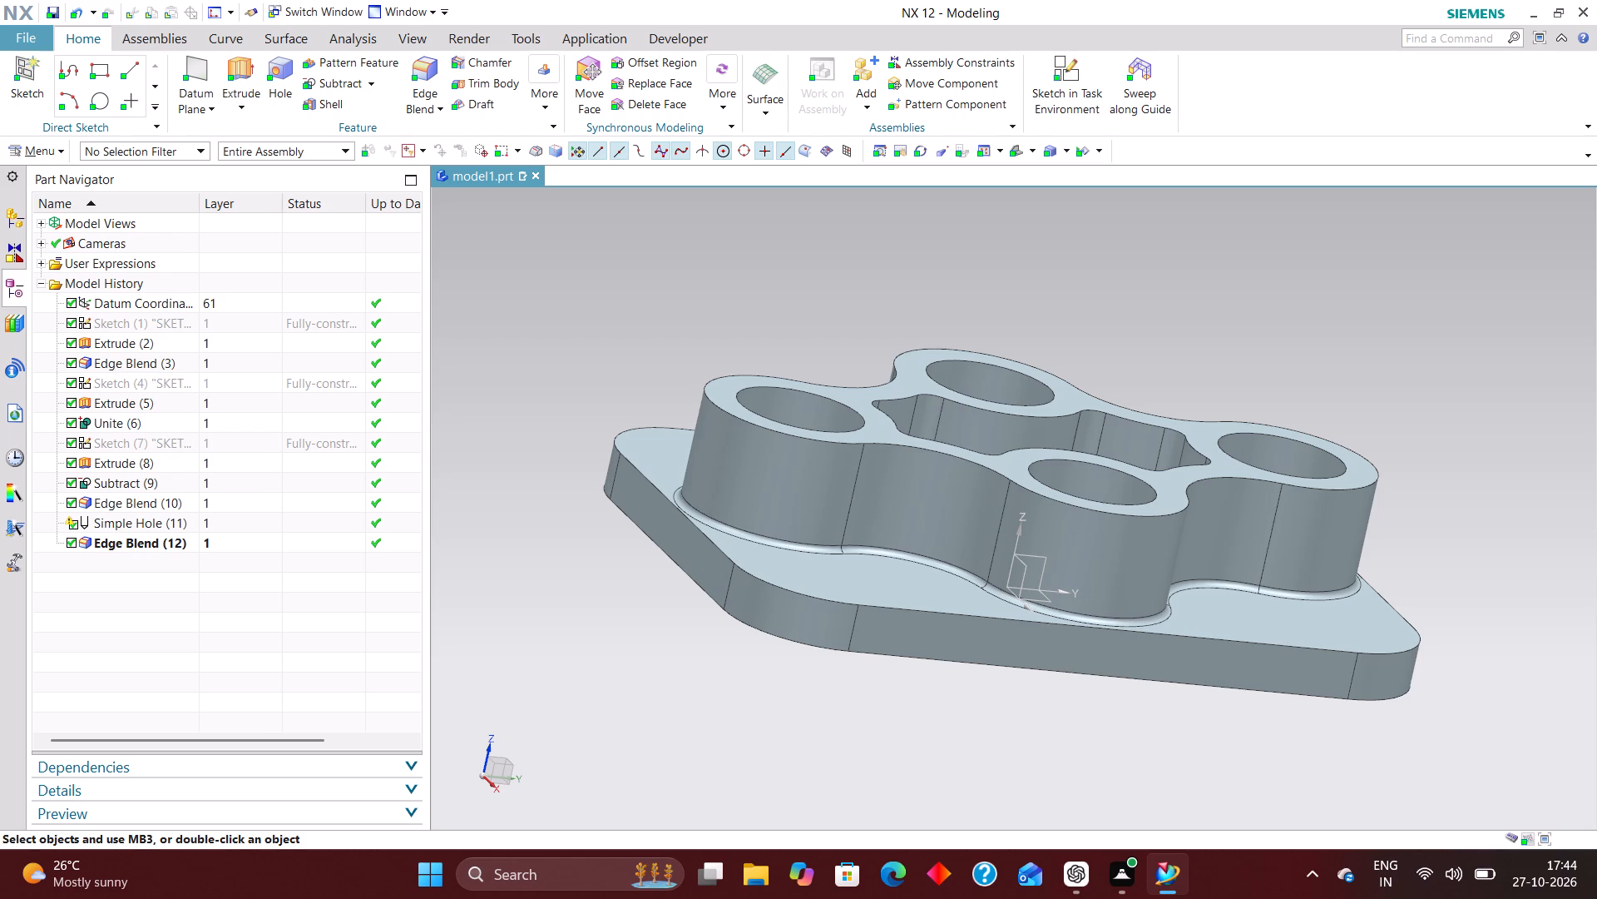
left_click(1015, 150)
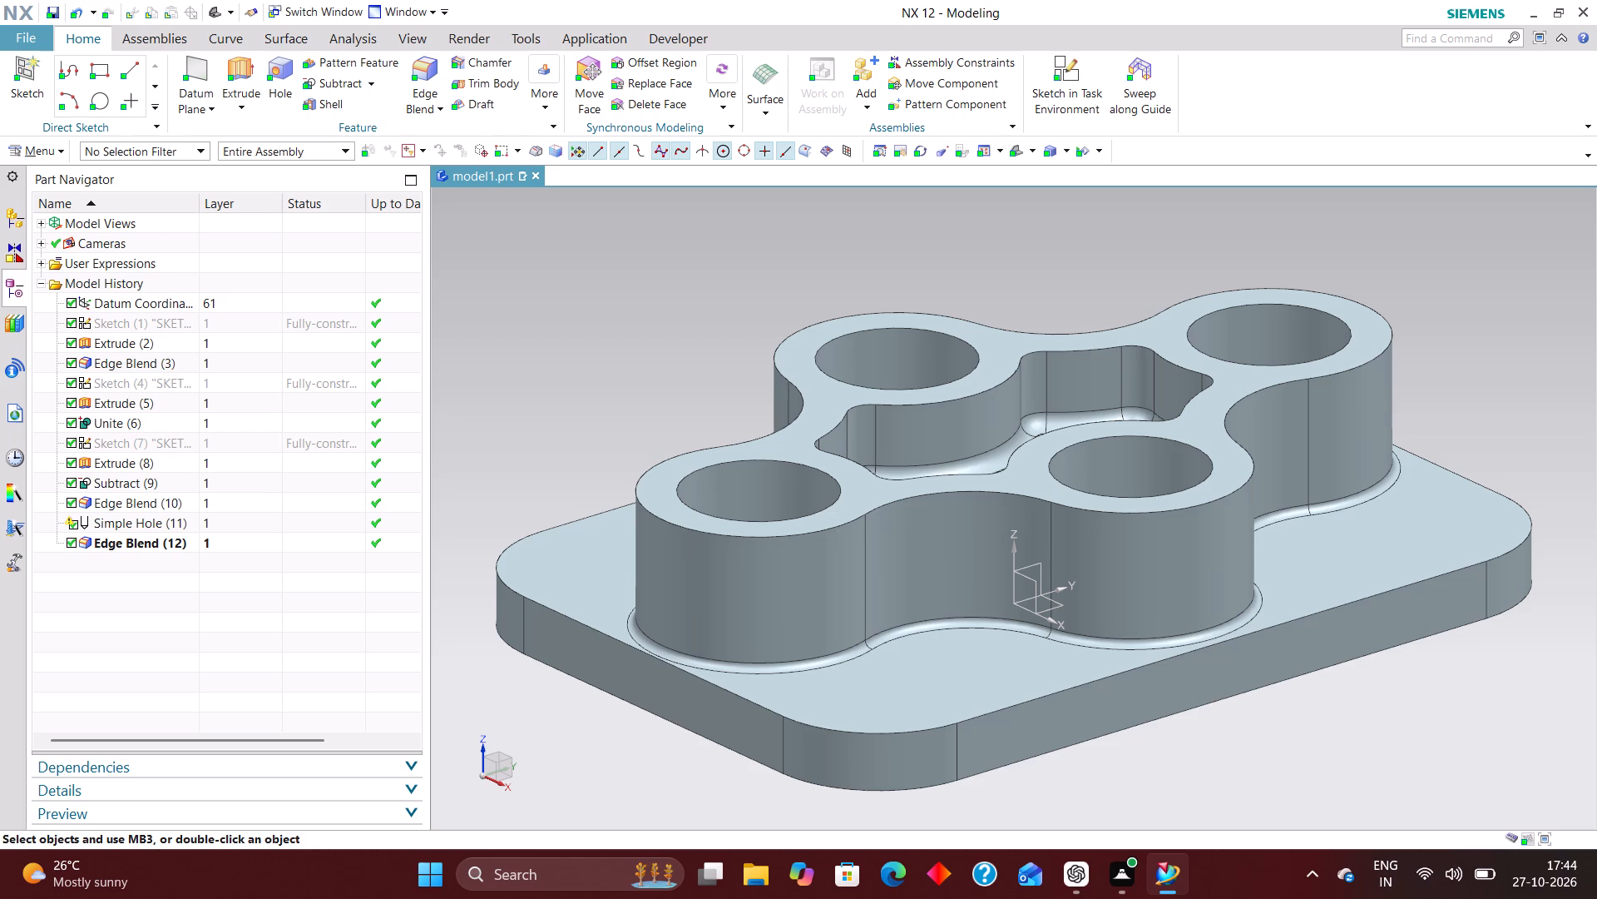
Start a simple through-body hole normal to the base plate's top face, placing points at the arc centres of its four rounded corners.
left_click(274, 62)
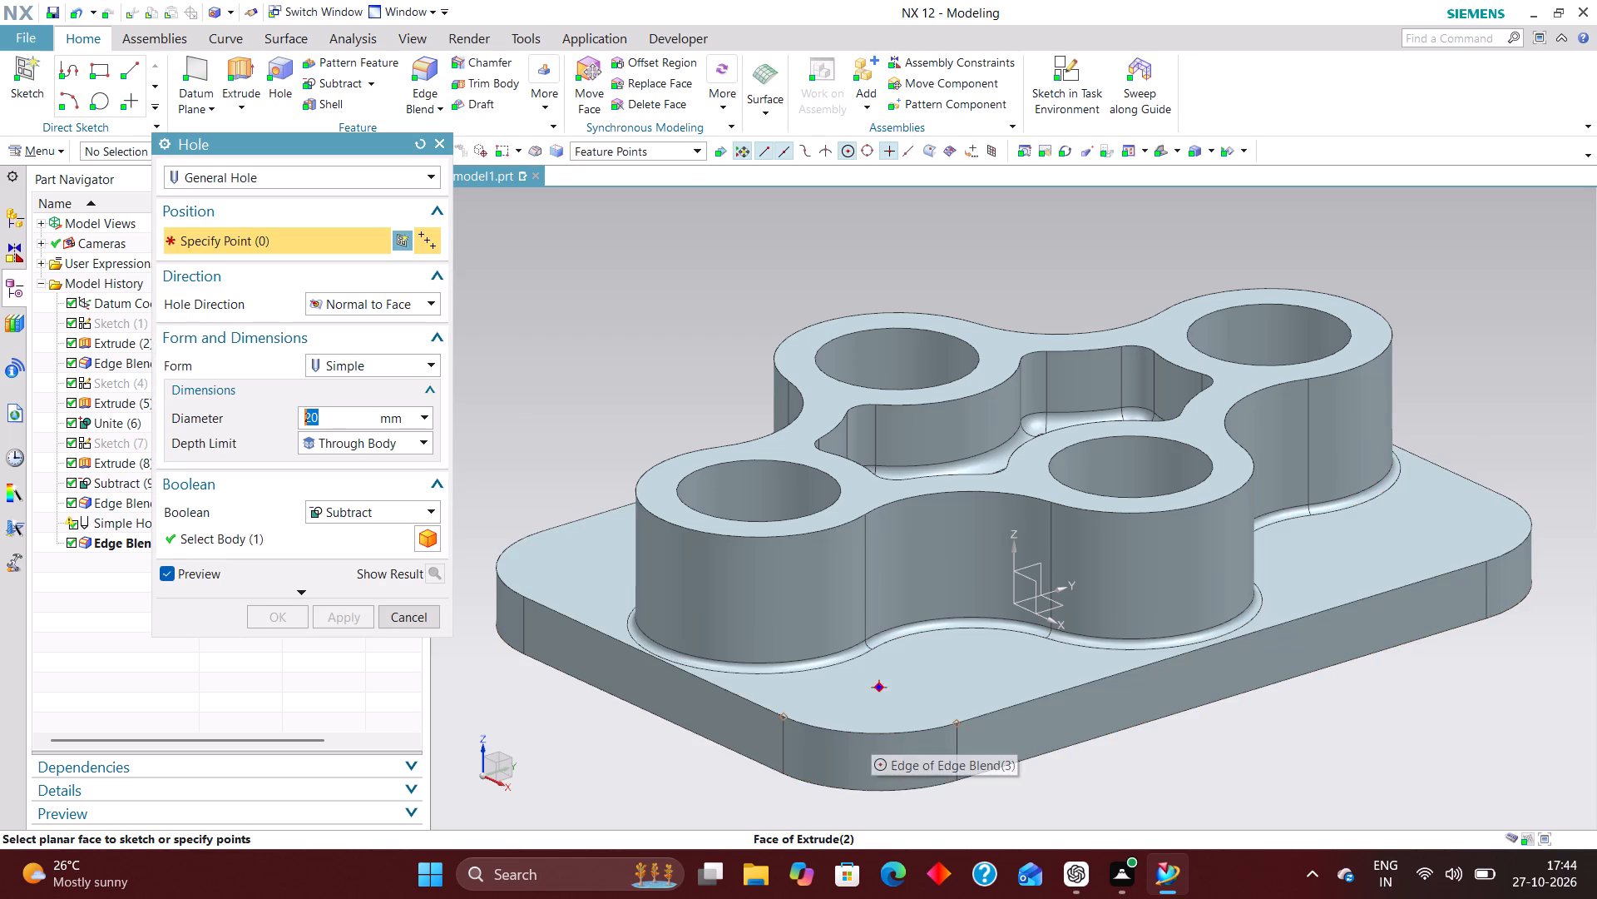
scroll(874, 744, "up", 4)
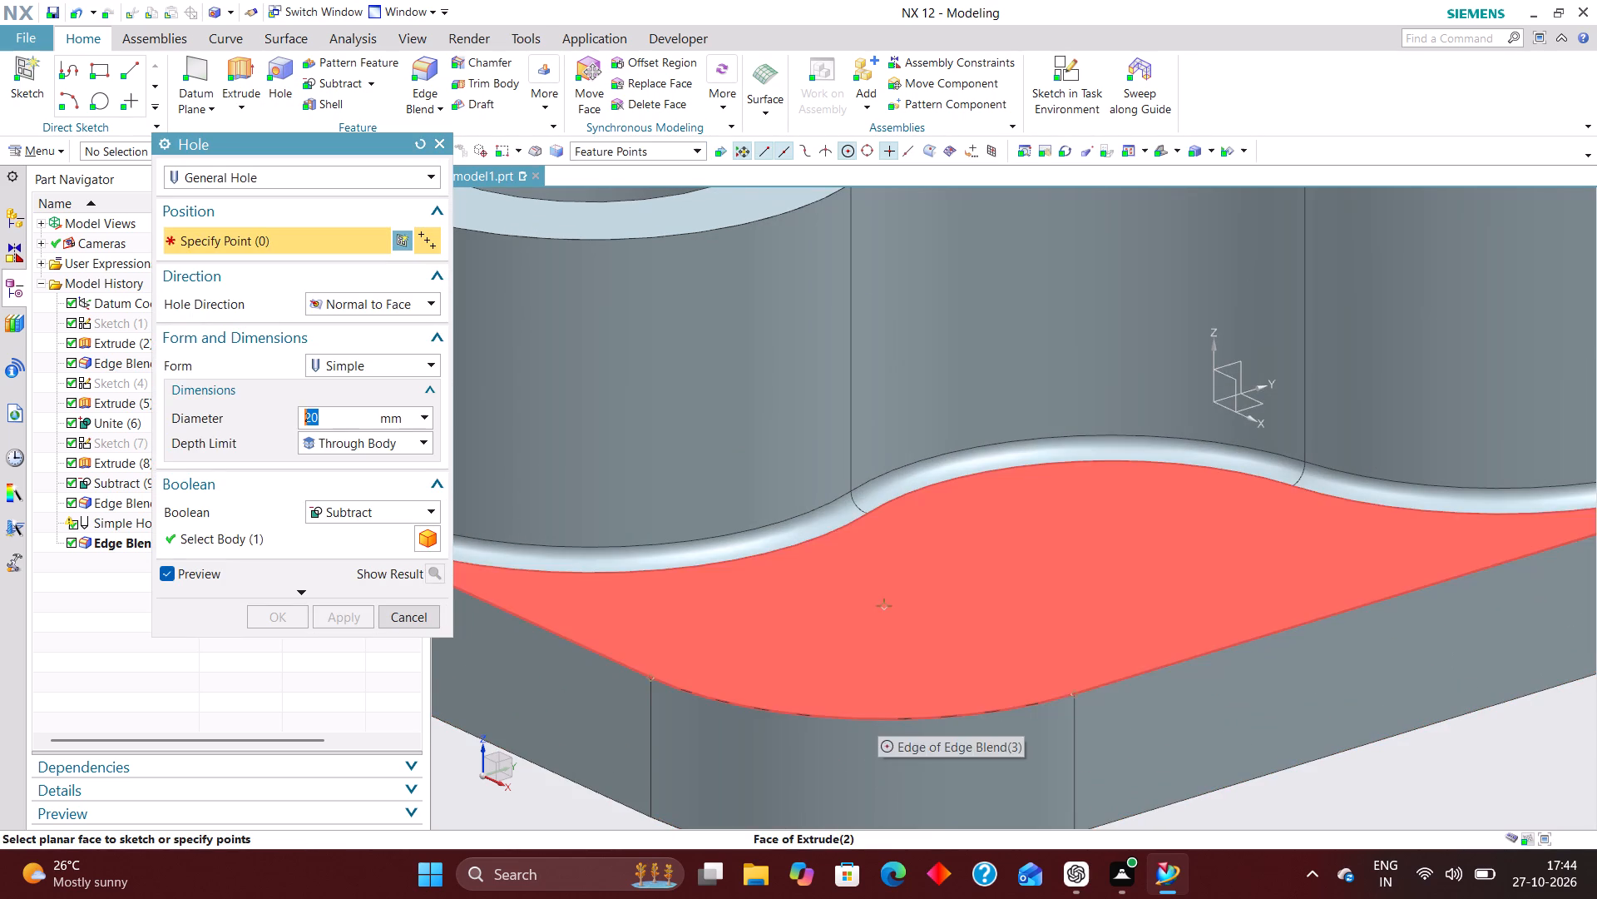
left_click(877, 718)
scroll(861, 633, "down", 7)
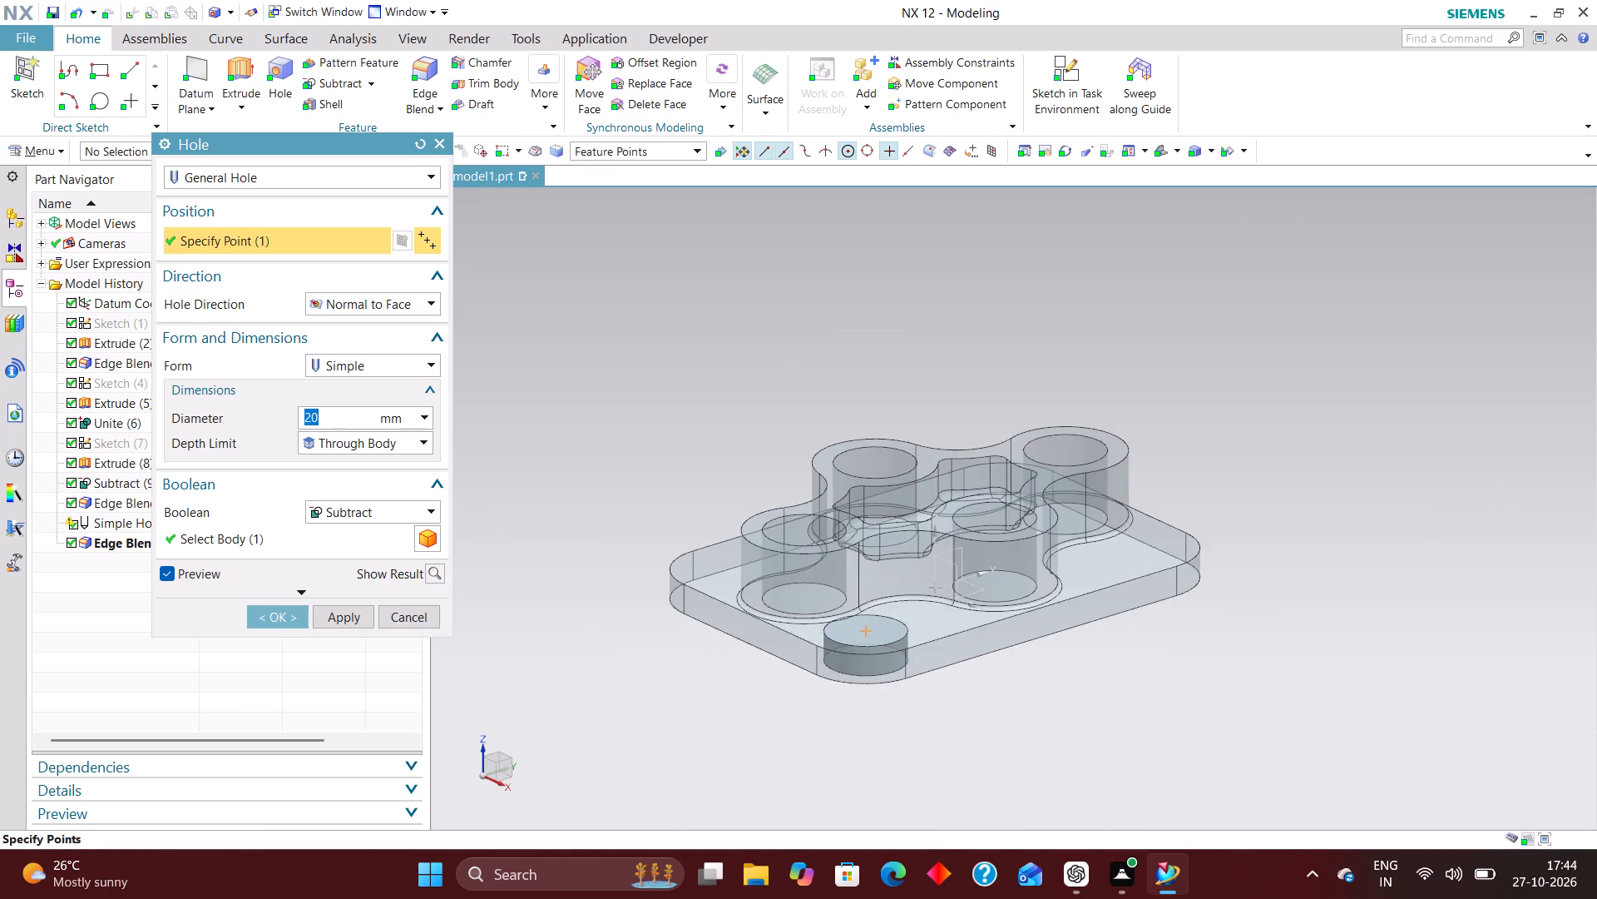
scroll(1201, 544, "up", 3)
left_click(1189, 574)
scroll(1292, 571, "down", 5)
scroll(913, 578, "up", 5)
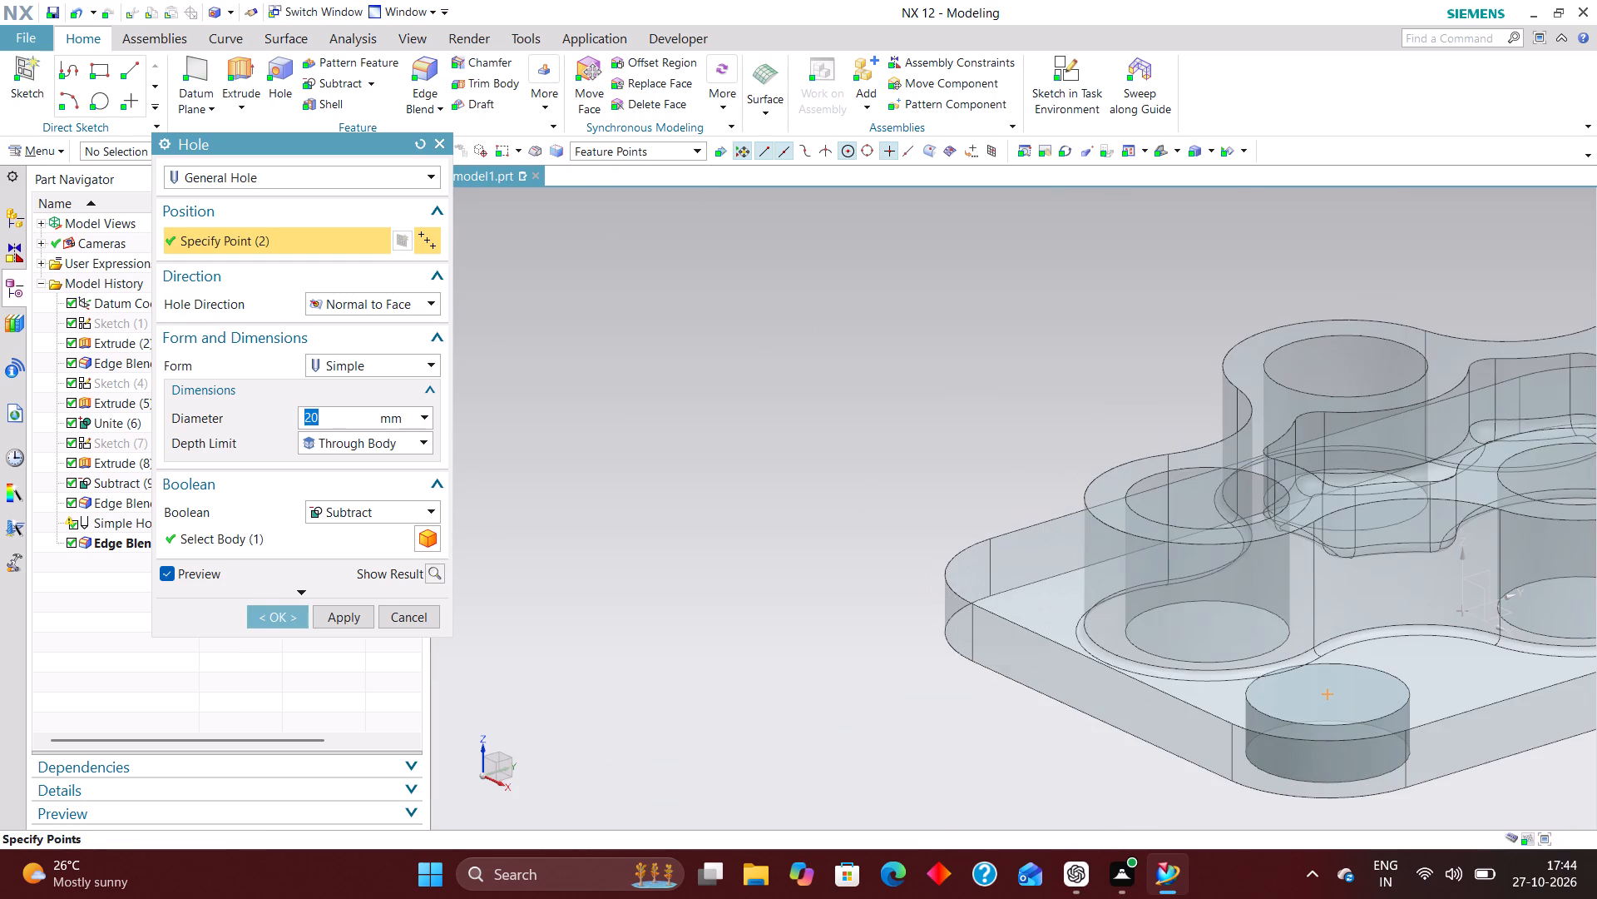
left_click(954, 594)
middle_click_drag(888, 589, 990, 608)
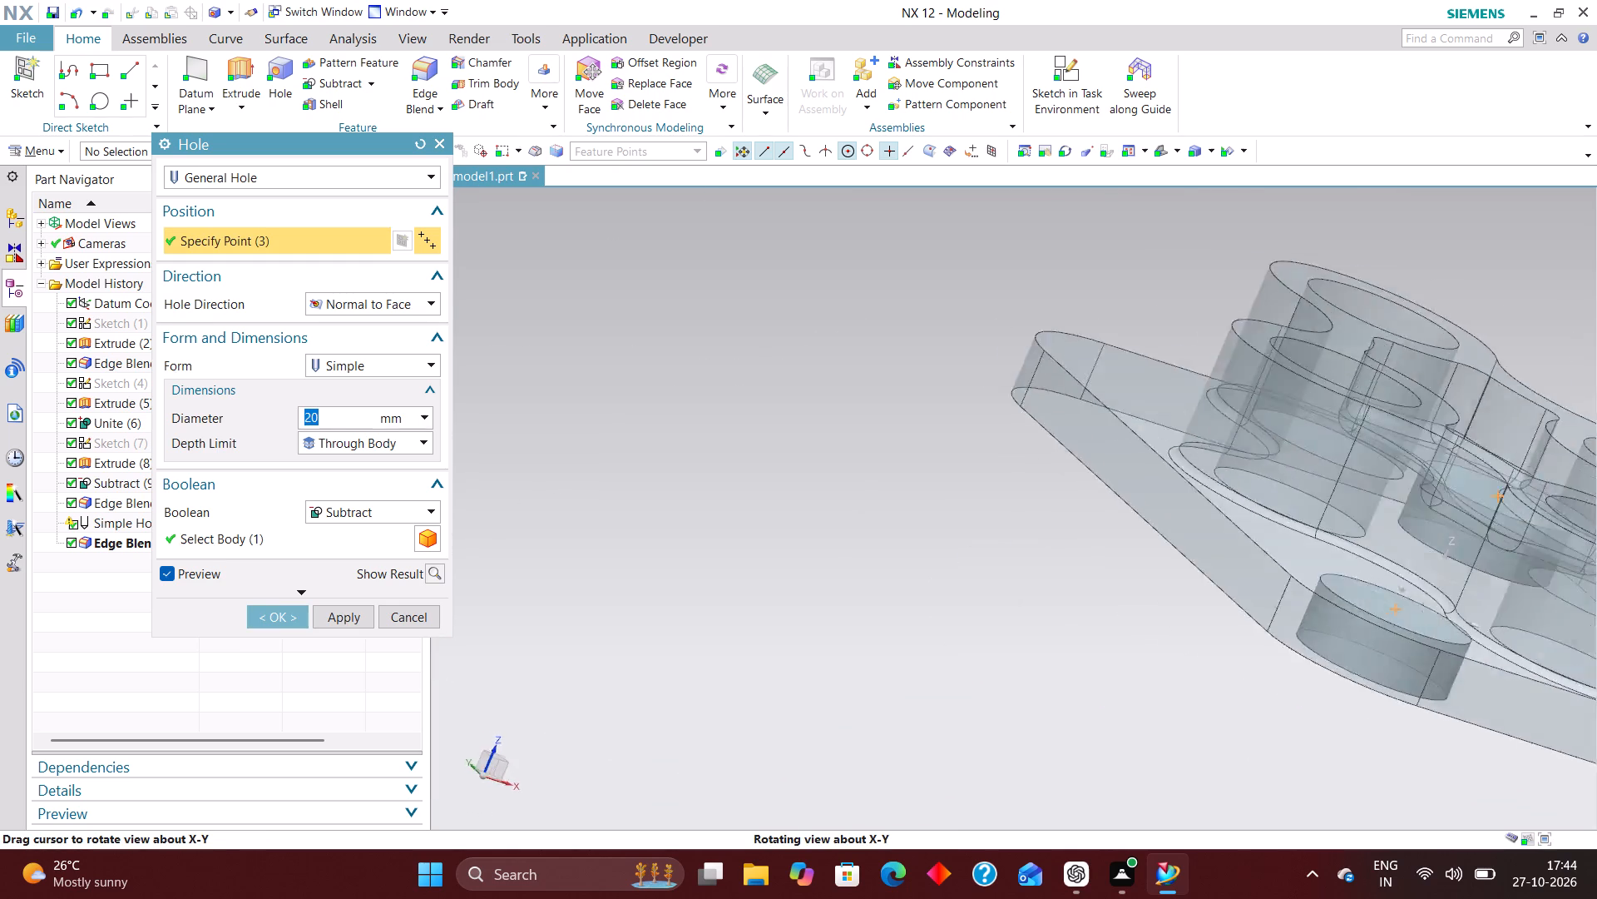
middle_click_drag(990, 608, 1025, 683)
scroll(1009, 486, "up", 3)
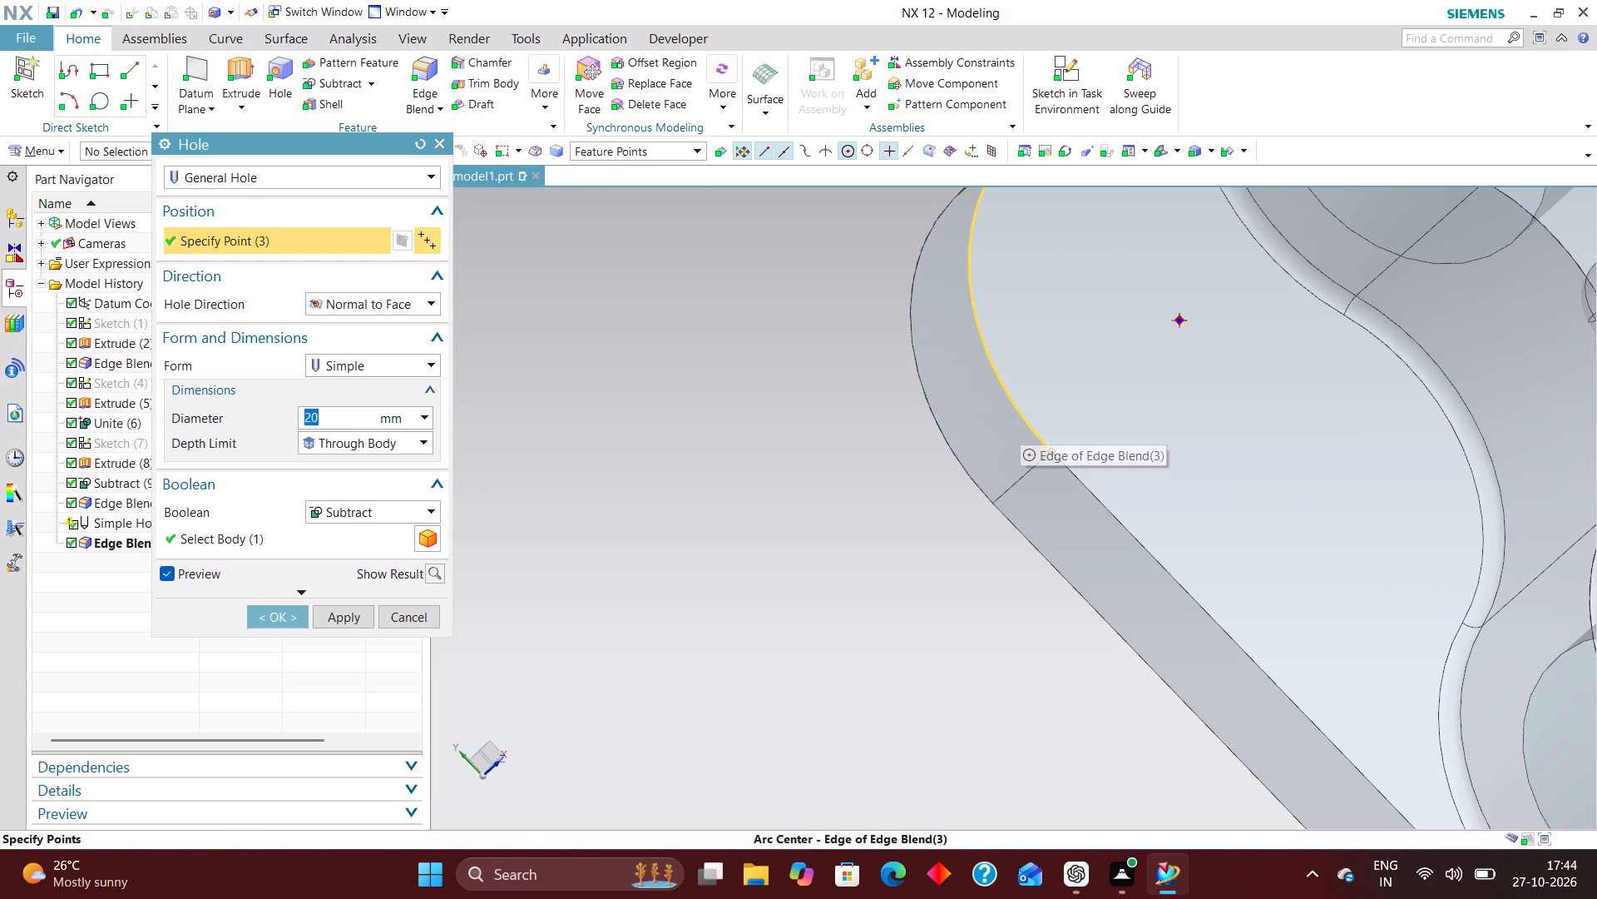
left_click(1021, 420)
scroll(927, 448, "down", 6)
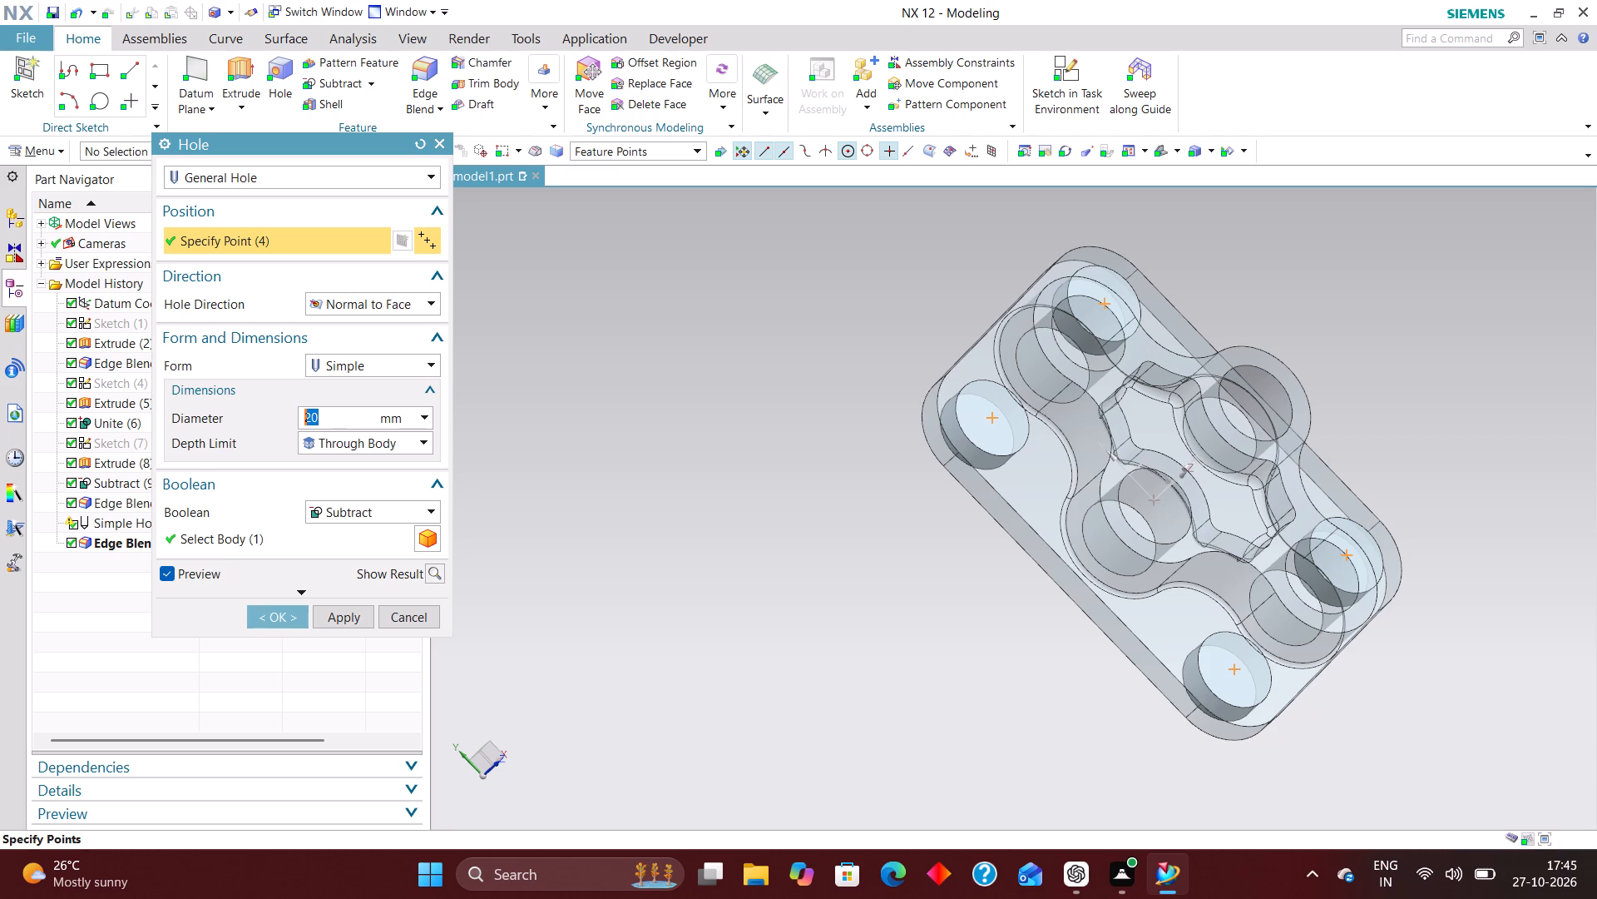
Set the diameter to 10 mm and create the four corner through holes, subtracted from the plate body.
type("10")
key("Return")
middle_click_drag(1433, 717, 1417, 678)
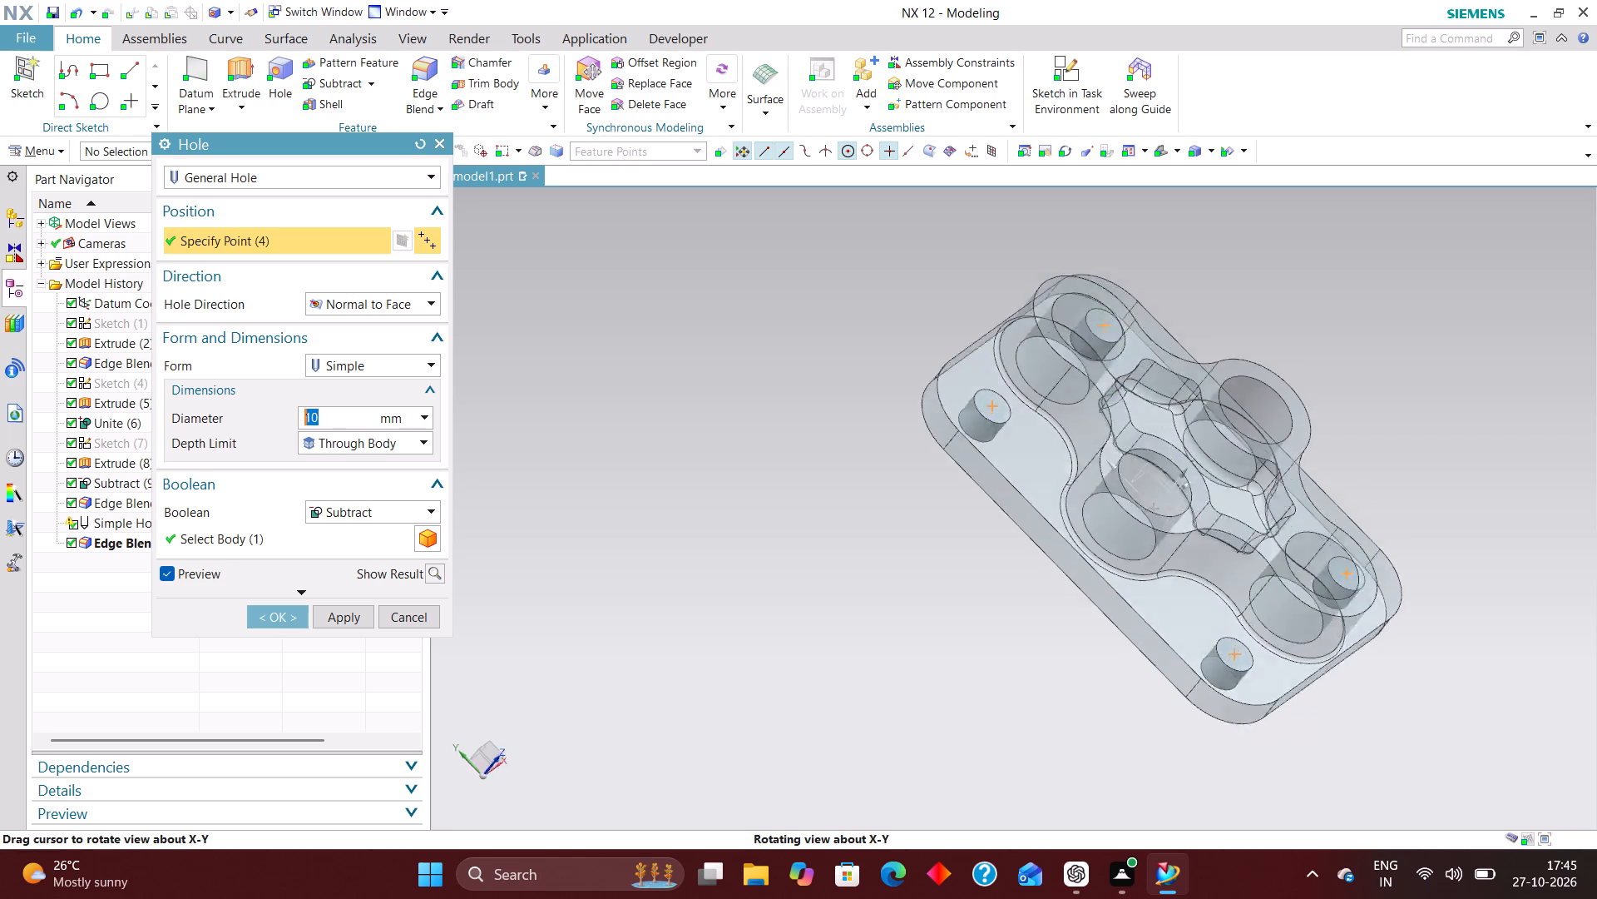
middle_click_drag(1417, 678, 1266, 592)
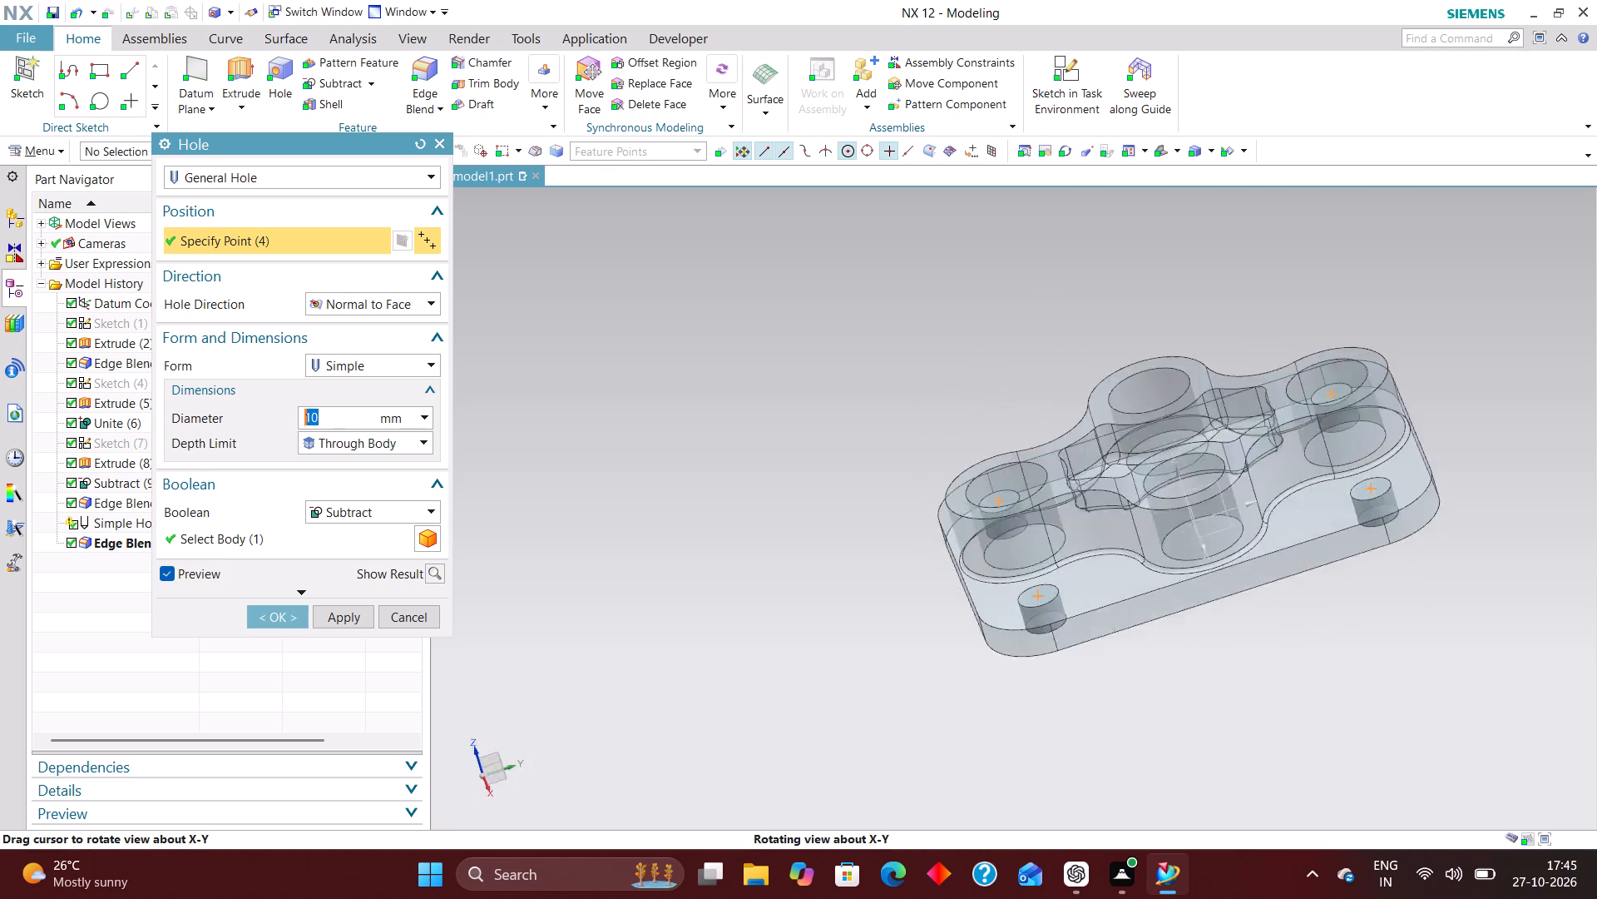
middle_click_drag(1266, 592, 1326, 596)
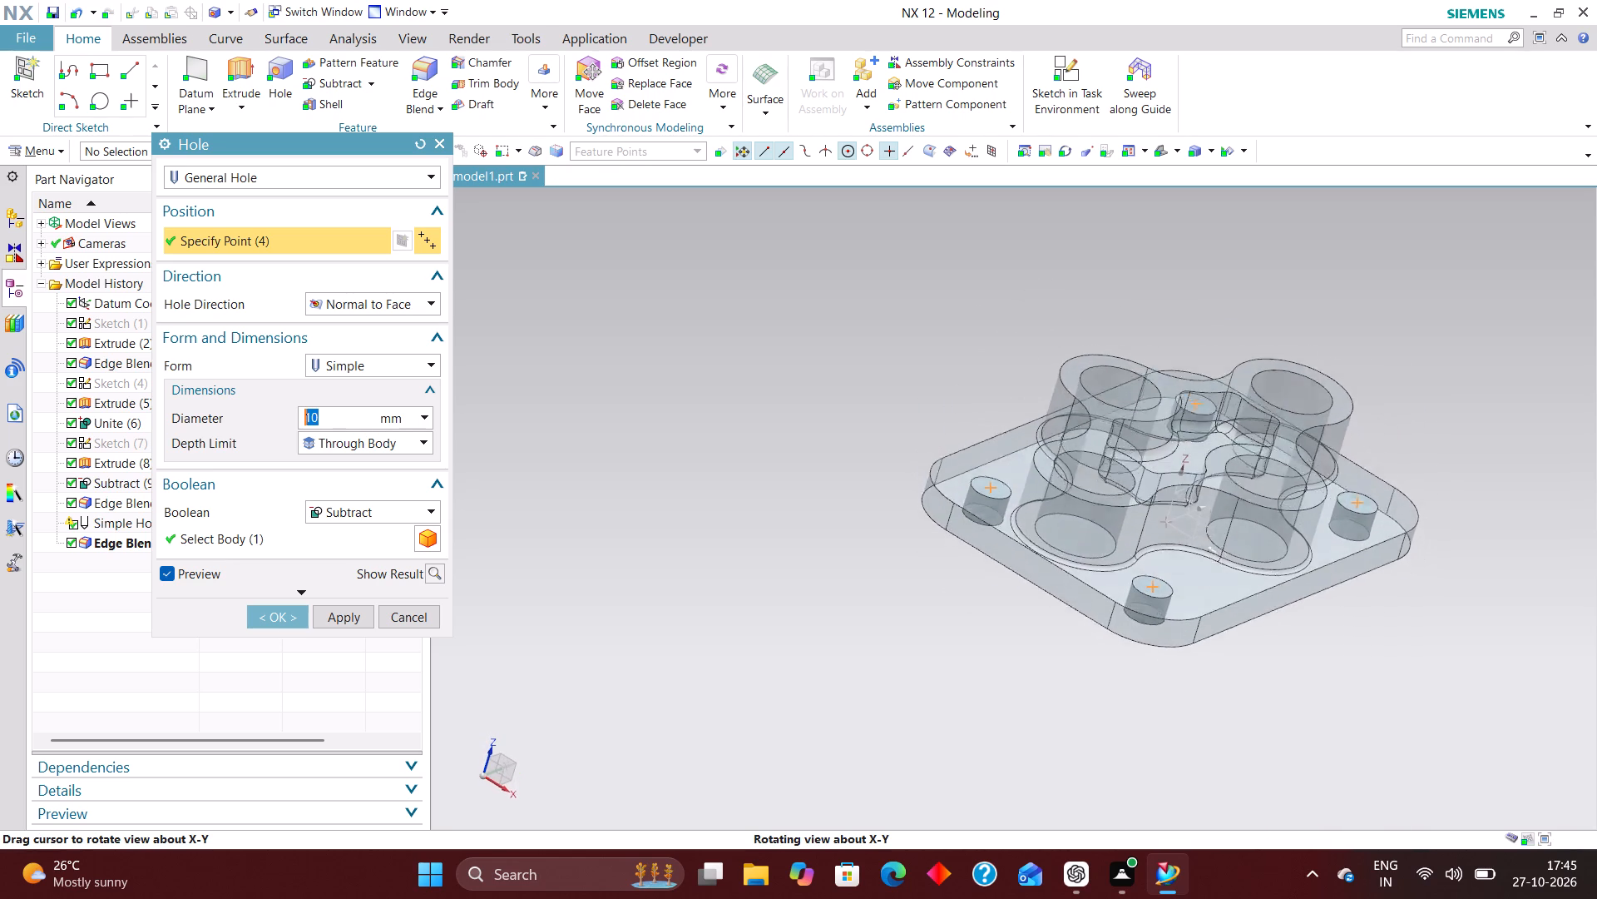
middle_click_drag(1326, 596, 1295, 606)
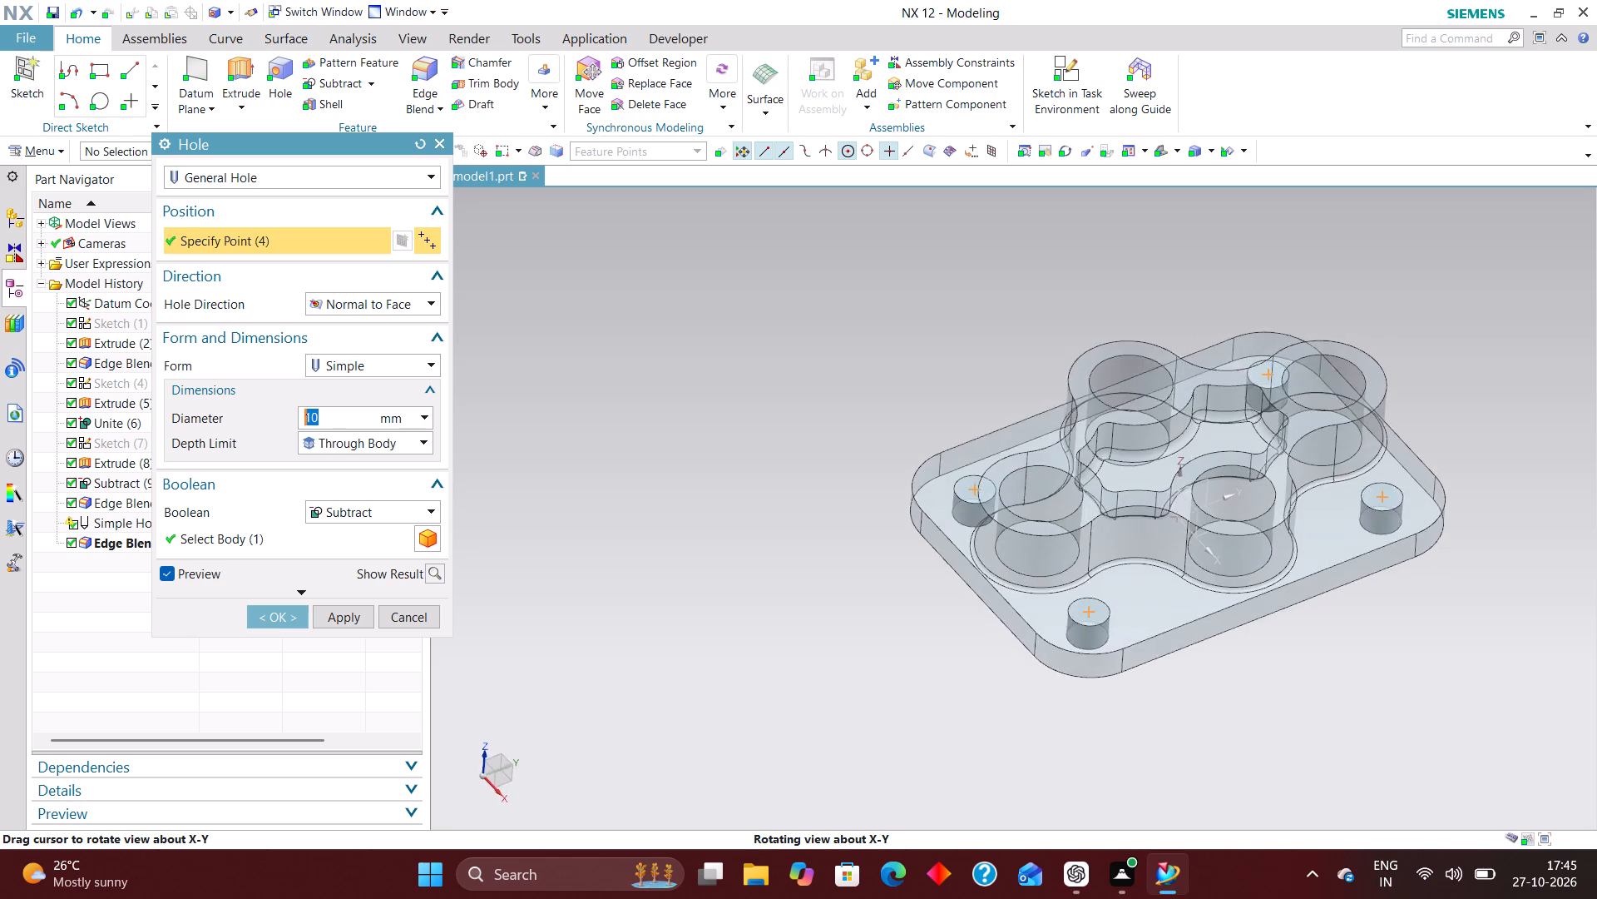
middle_click_drag(1295, 606, 1287, 600)
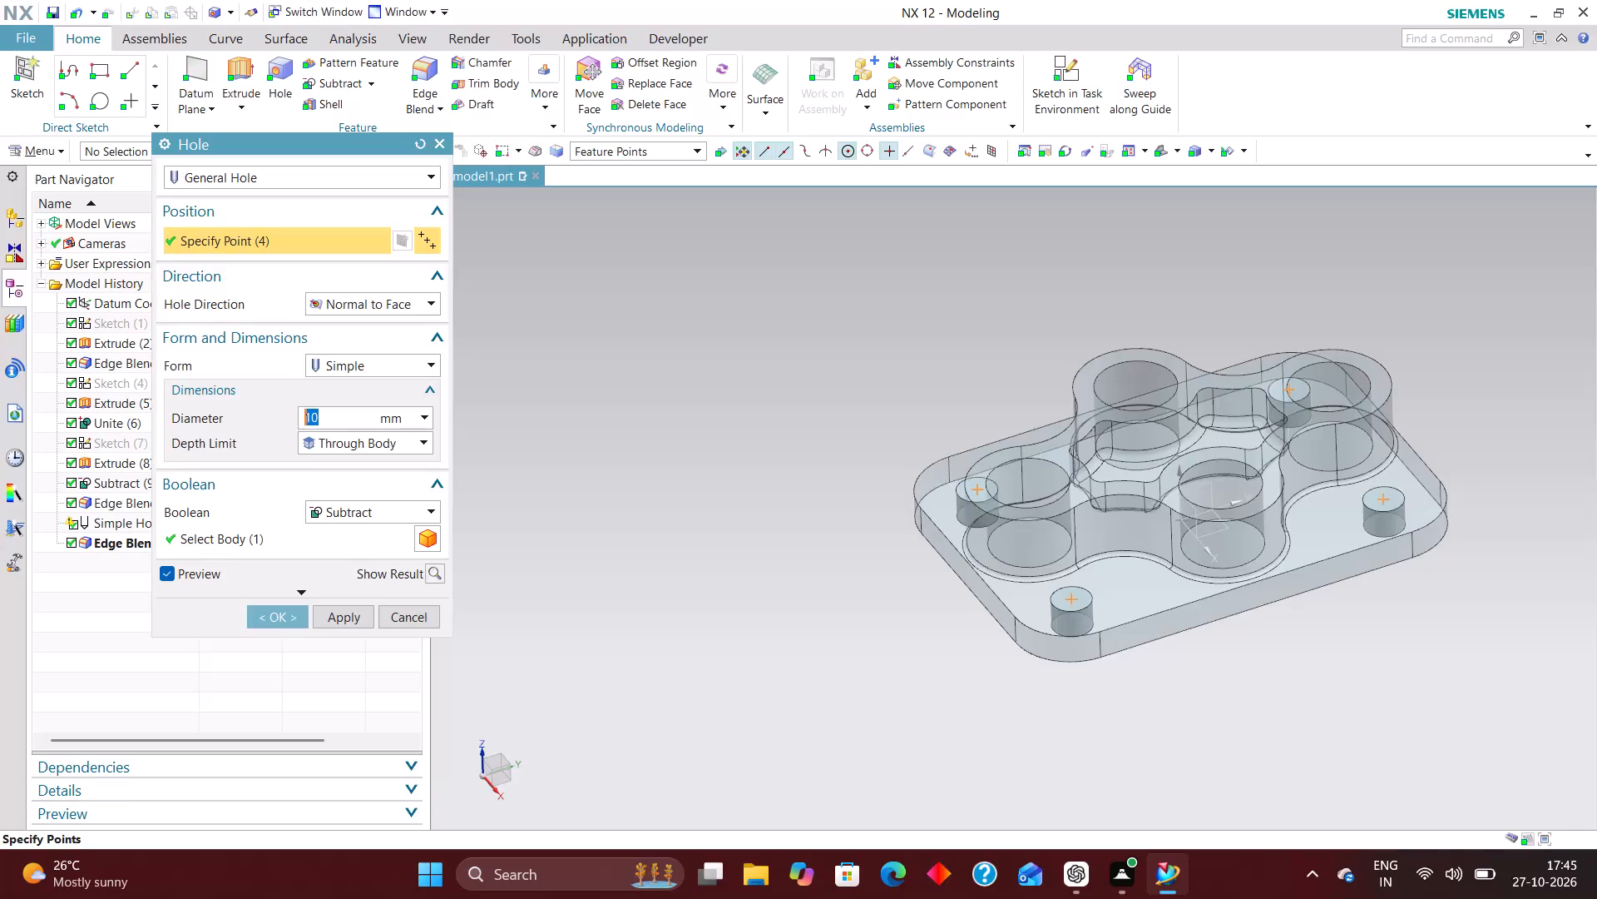
left_click(265, 618)
Examine the drilled plate and its corner holes from above, from the side, from several angles and in an isometric view.
middle_click_drag(798, 613, 827, 689)
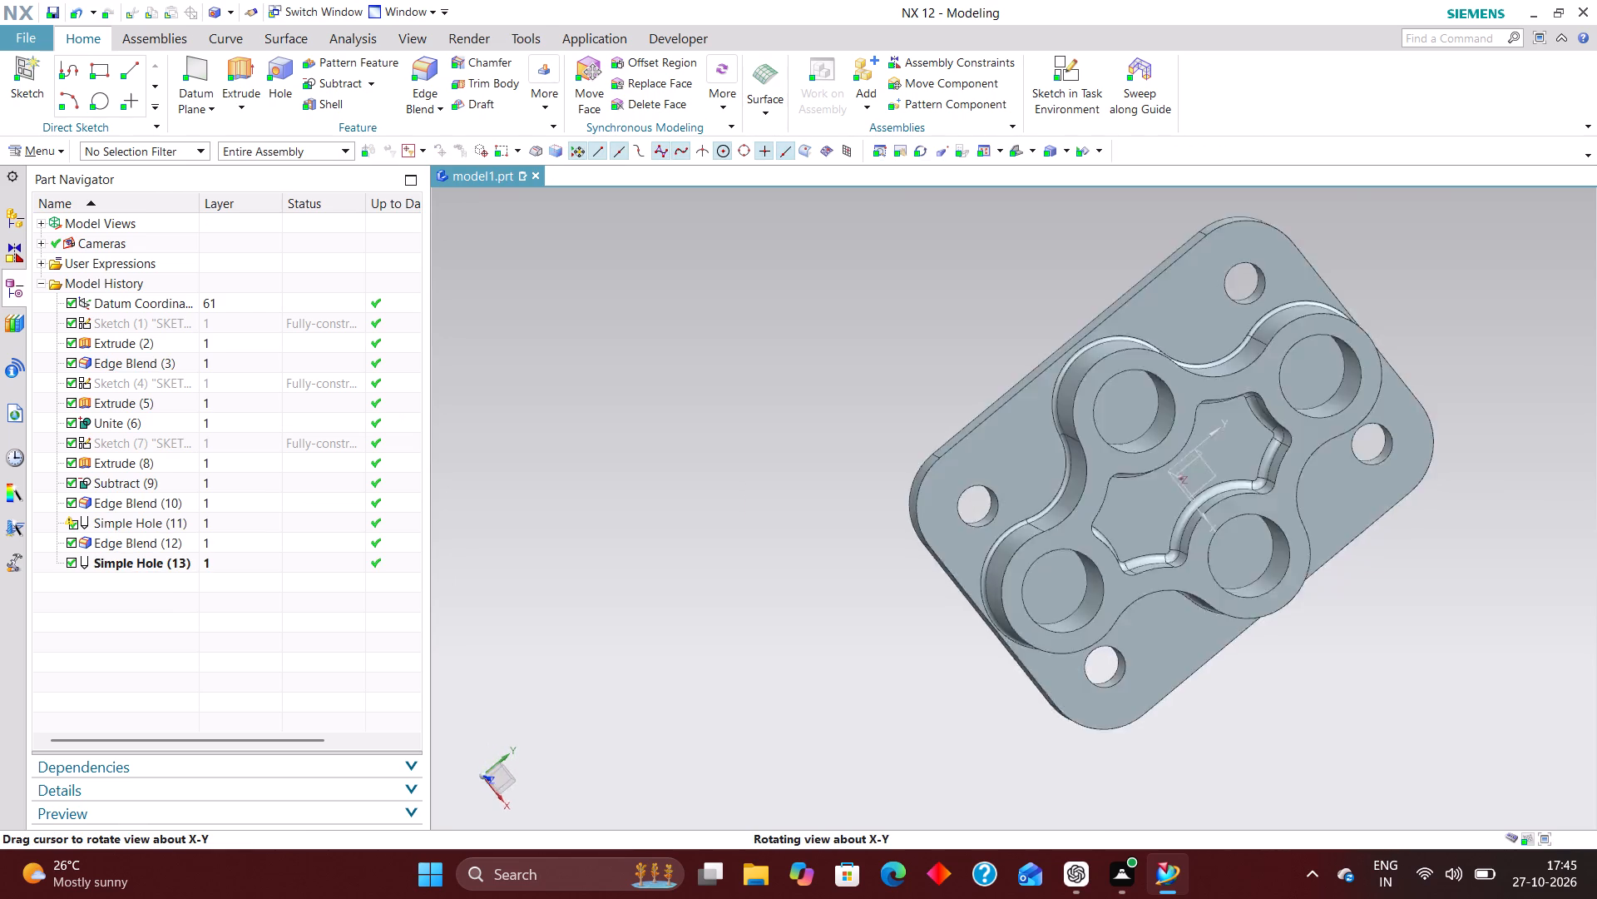
middle_click_drag(827, 689, 813, 571)
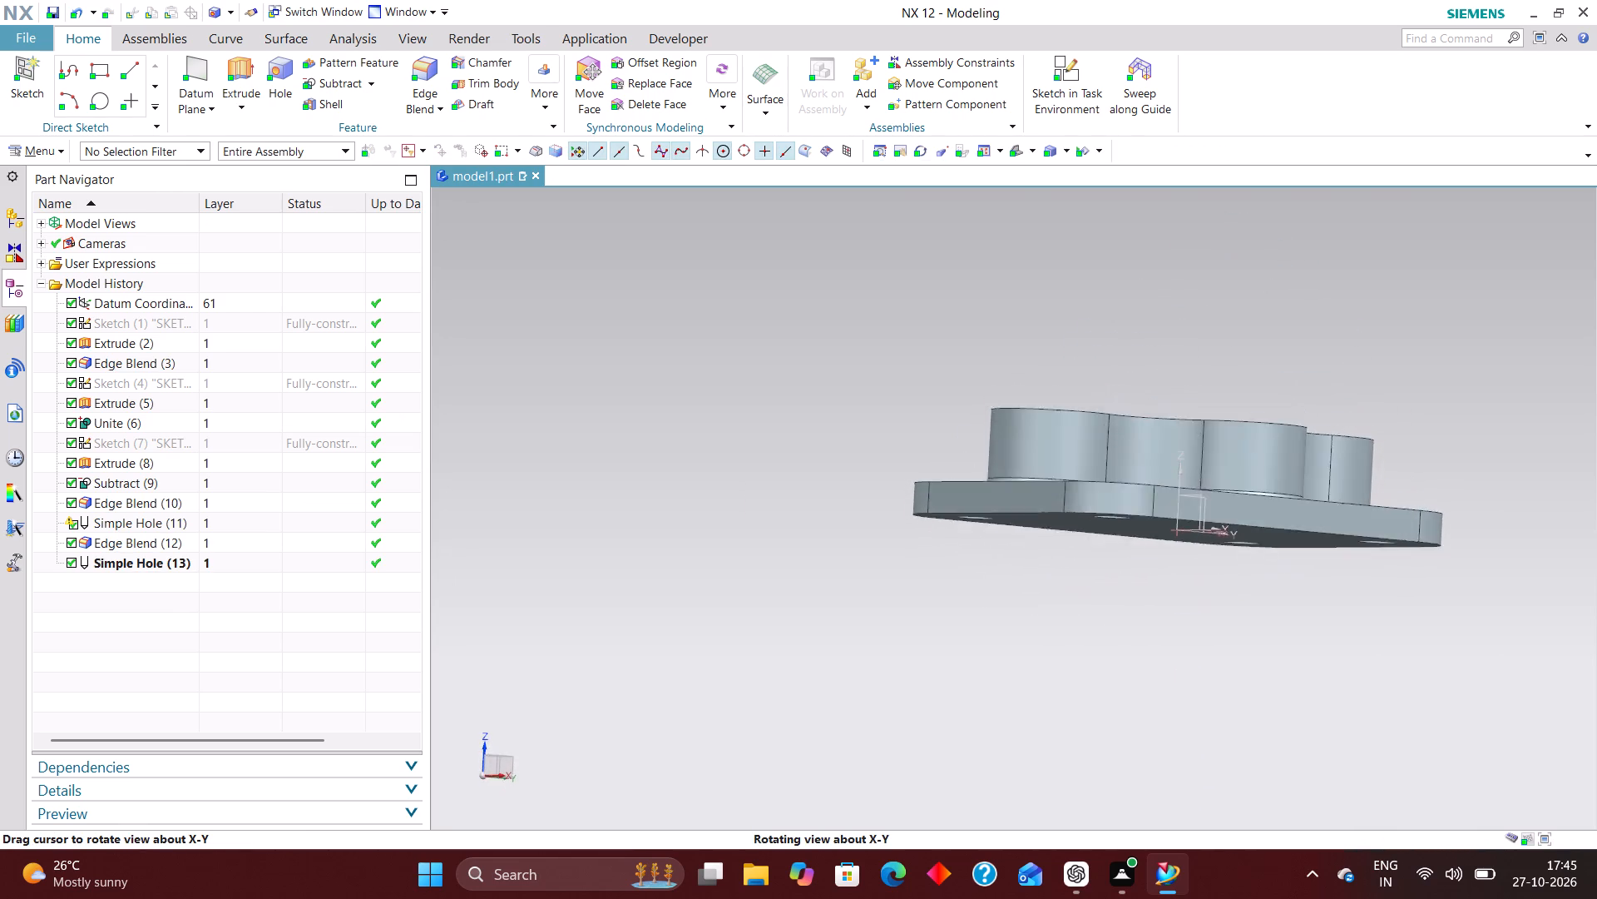
middle_click_drag(813, 571, 815, 600)
scroll(810, 638, "up", 1)
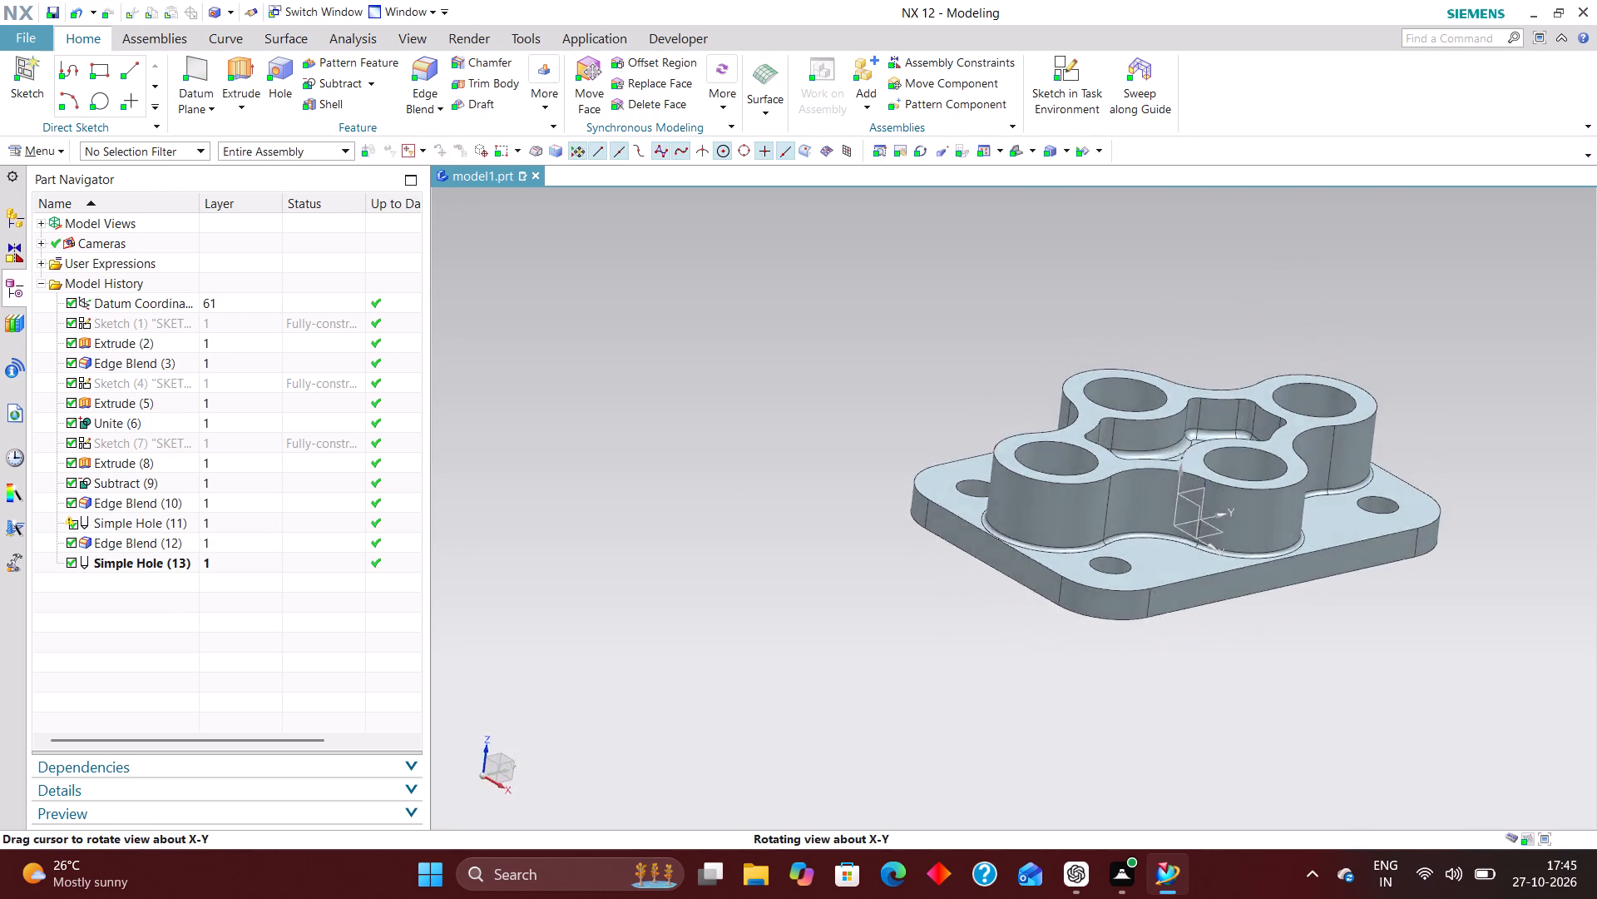
middle_click_drag(815, 600, 805, 621)
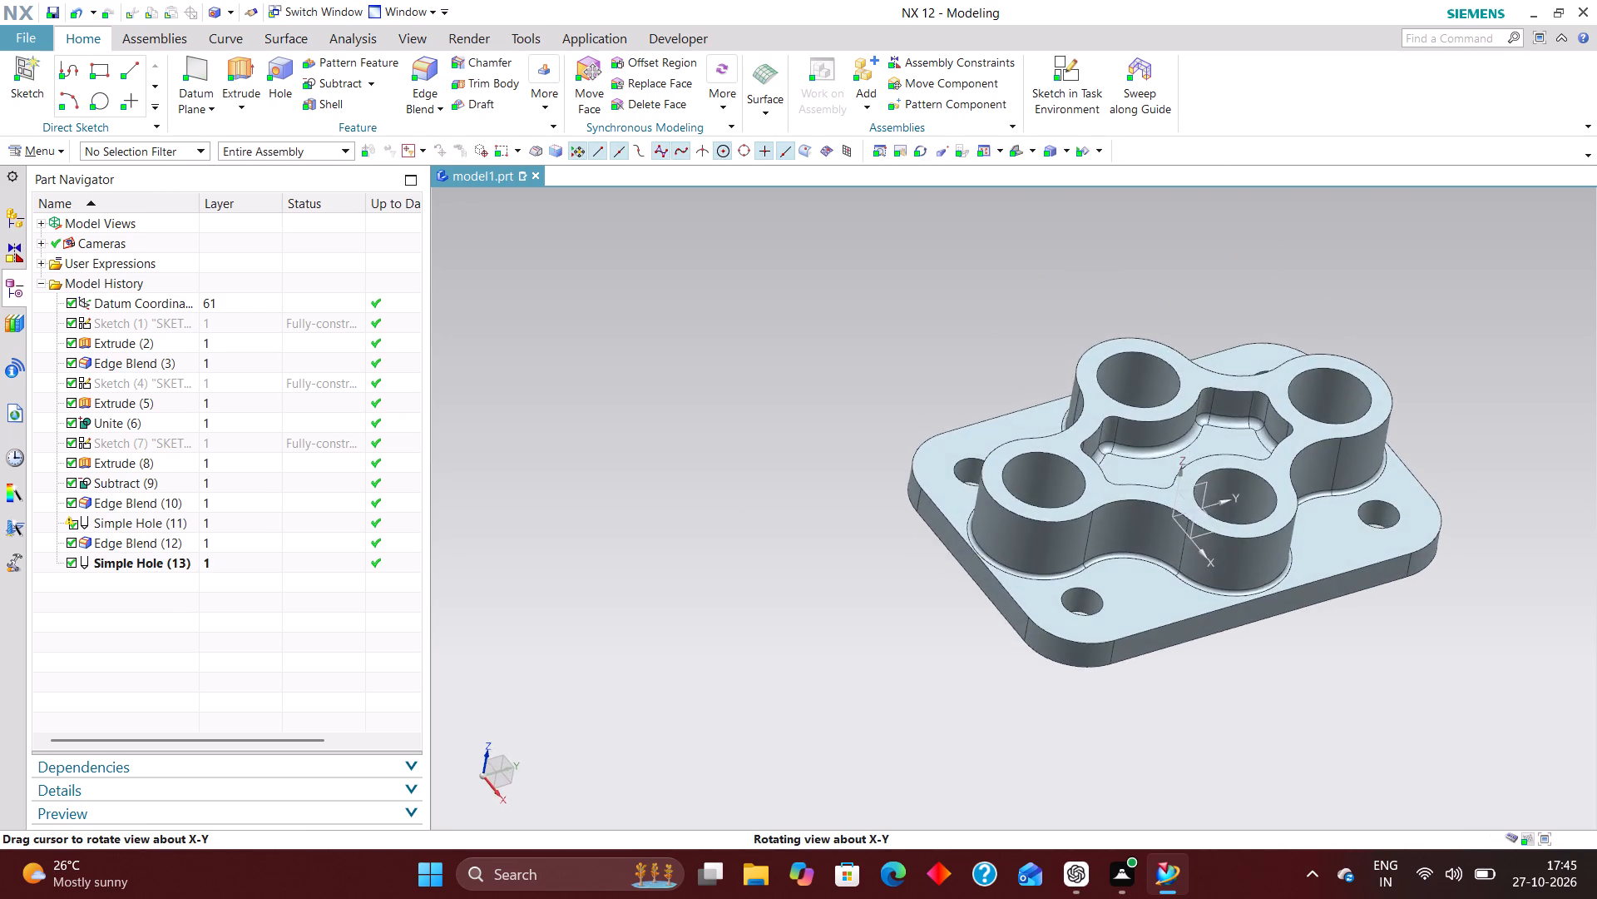
middle_click_drag(805, 621, 850, 634)
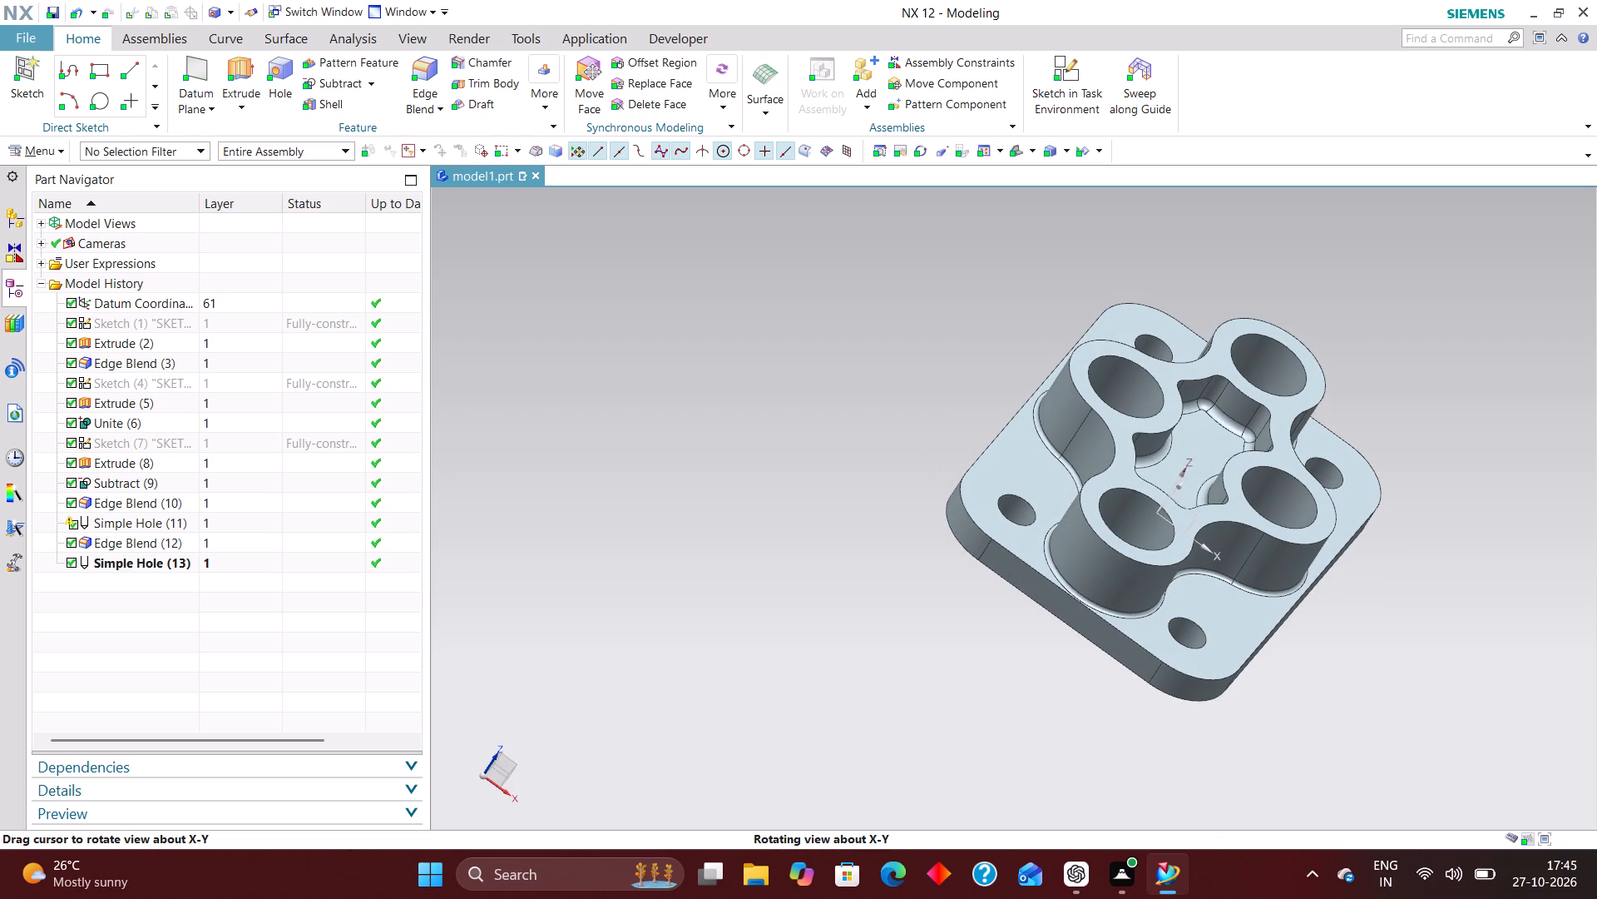
middle_click_drag(850, 634, 852, 603)
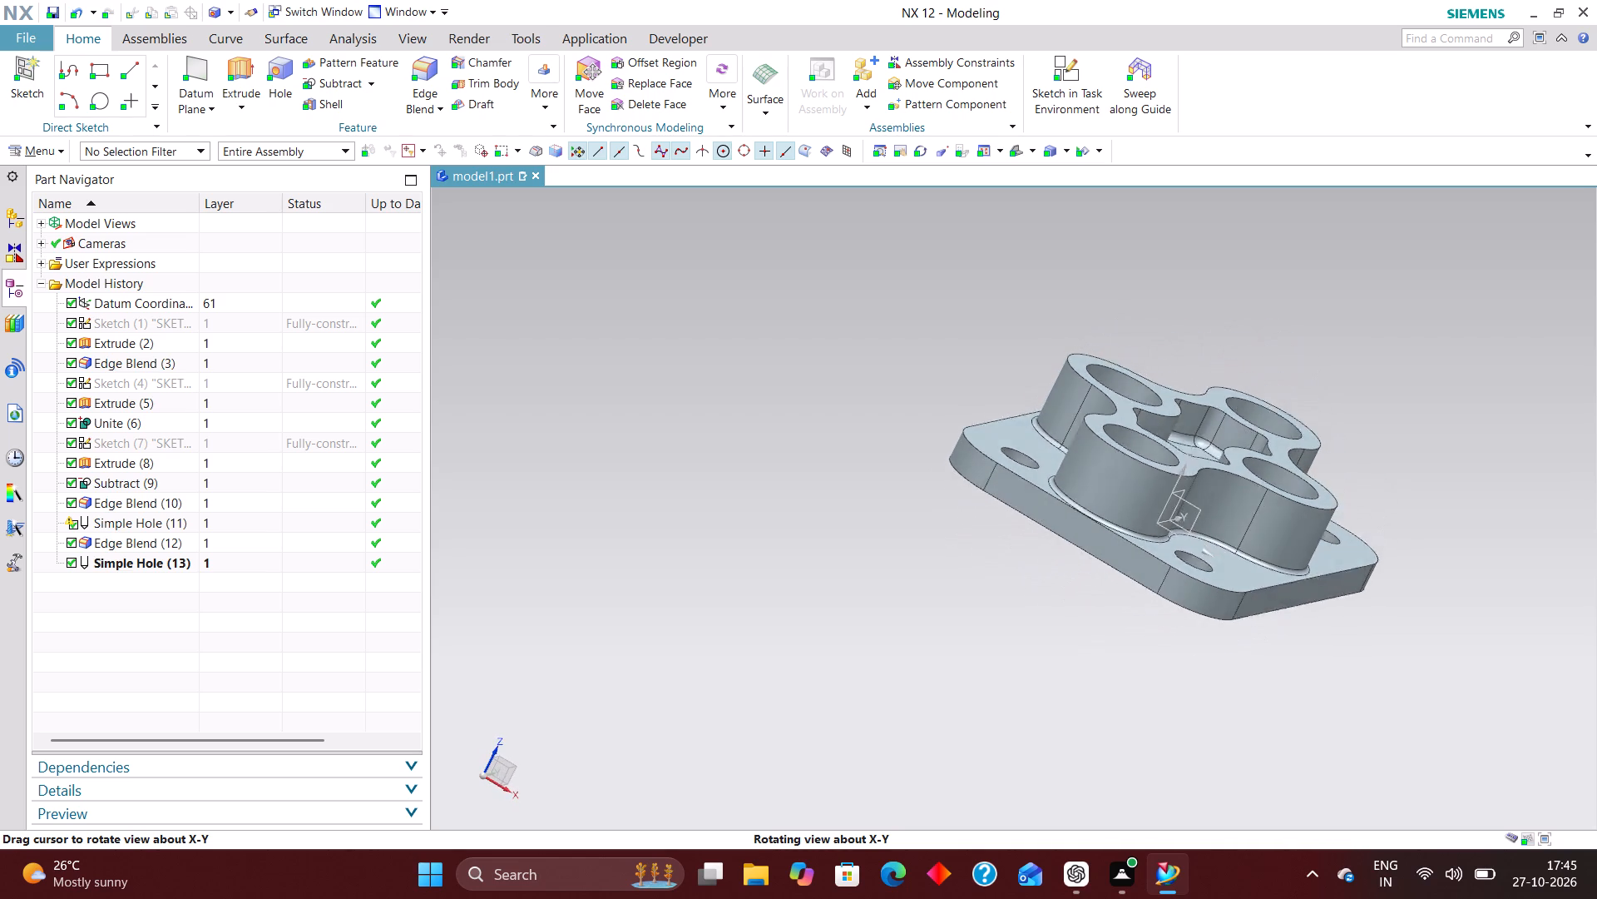
middle_click_drag(852, 603, 853, 599)
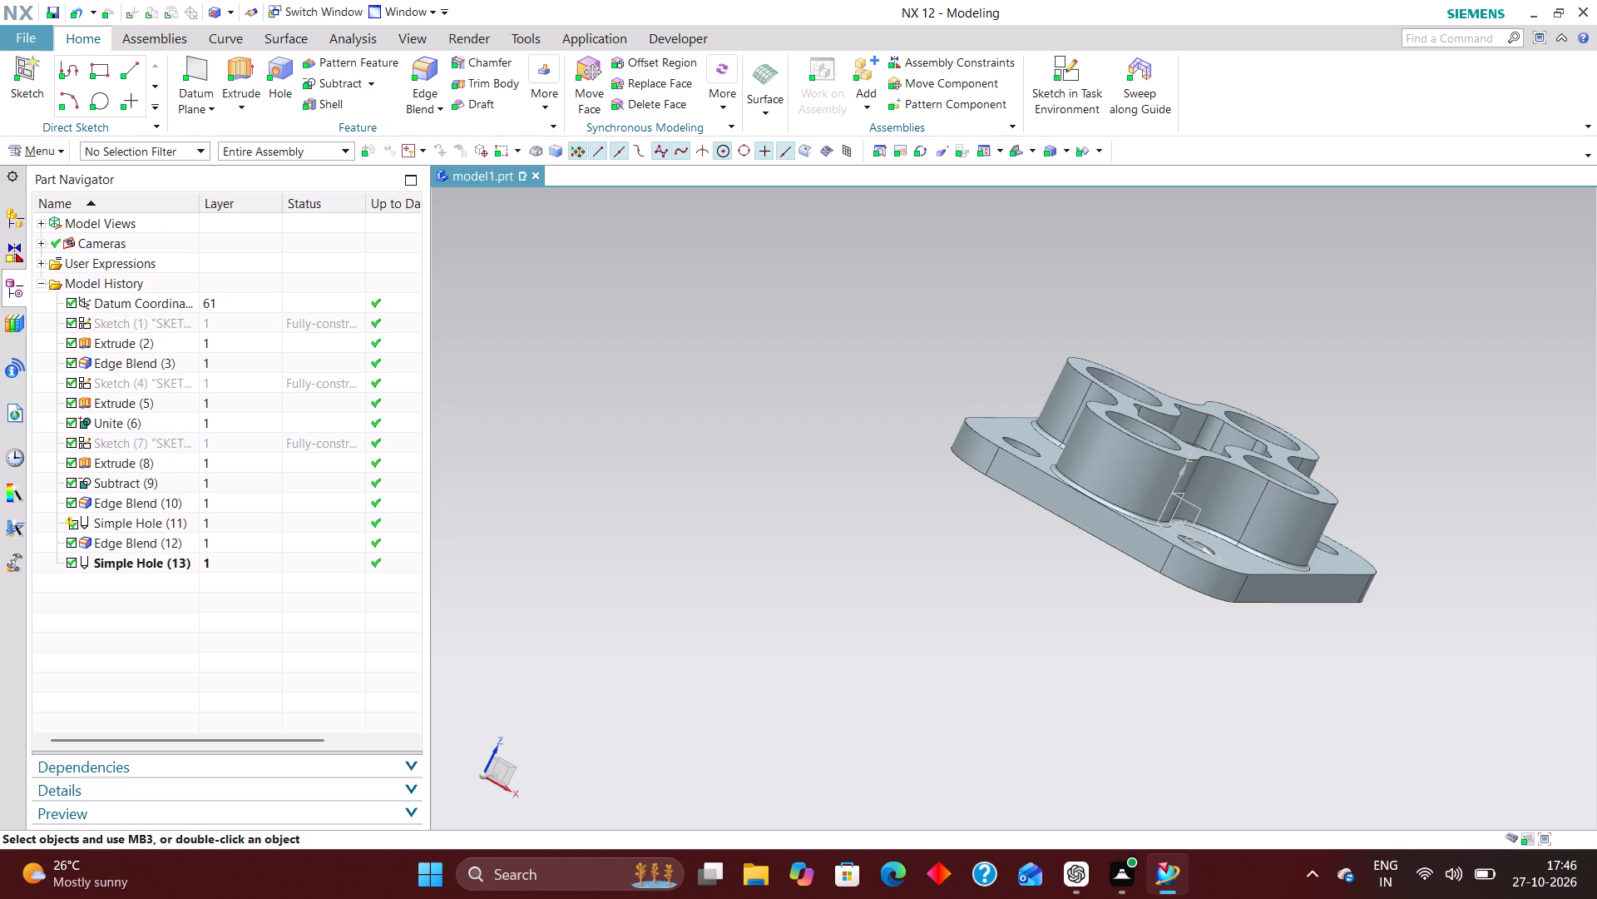
key("End")
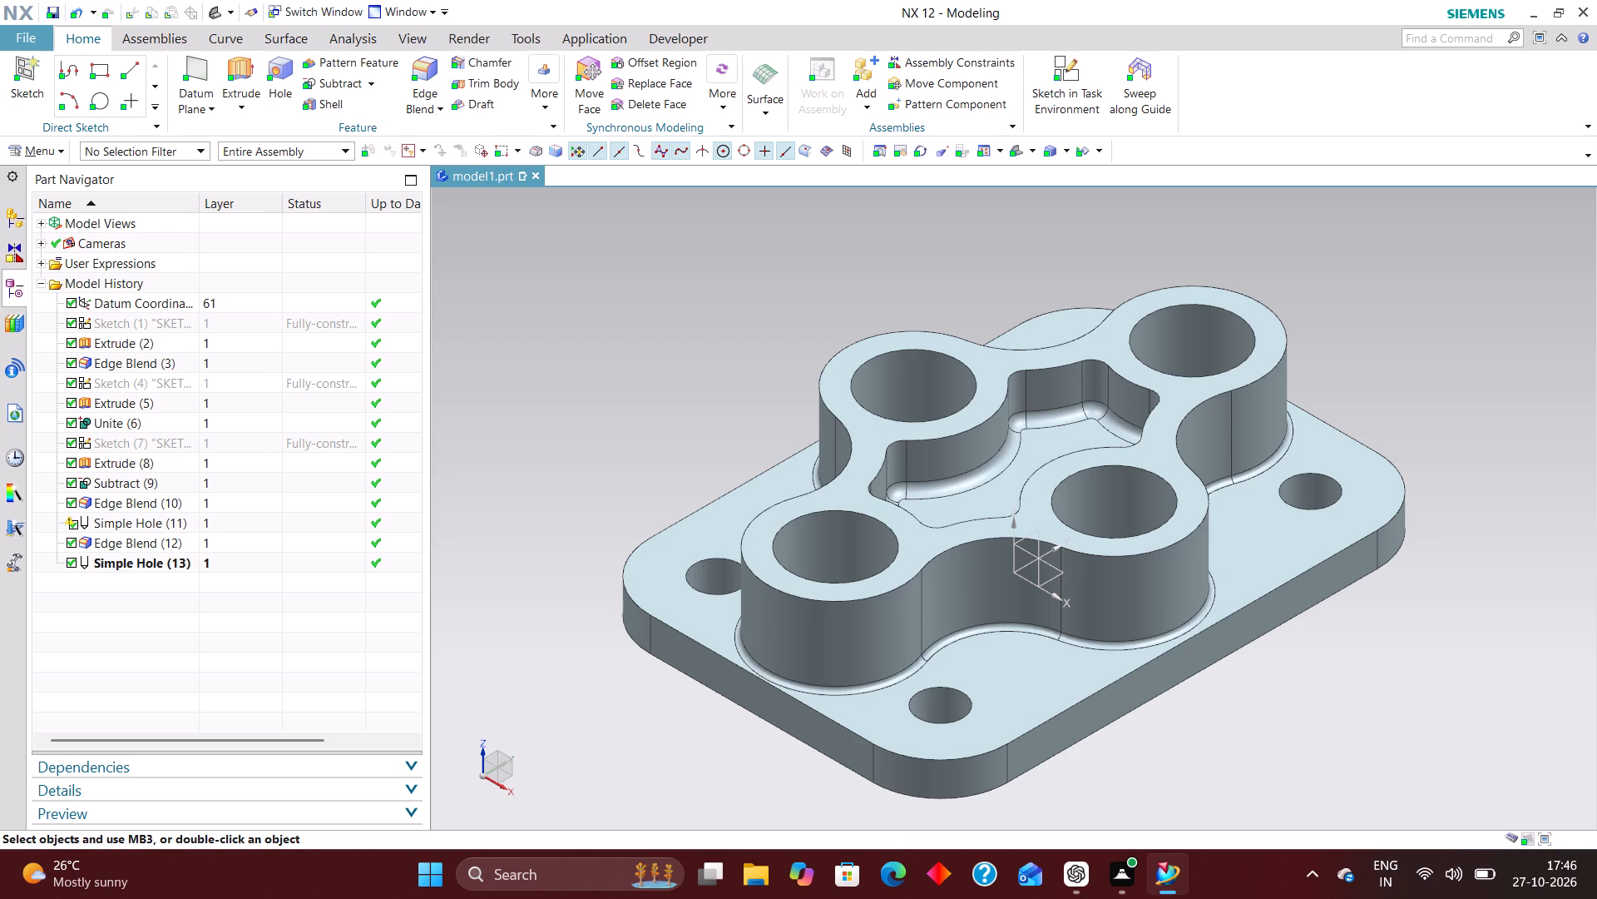
scroll(1184, 631, "down", 3)
scroll(1106, 650, "down", 1)
scroll(1129, 693, "up", 2)
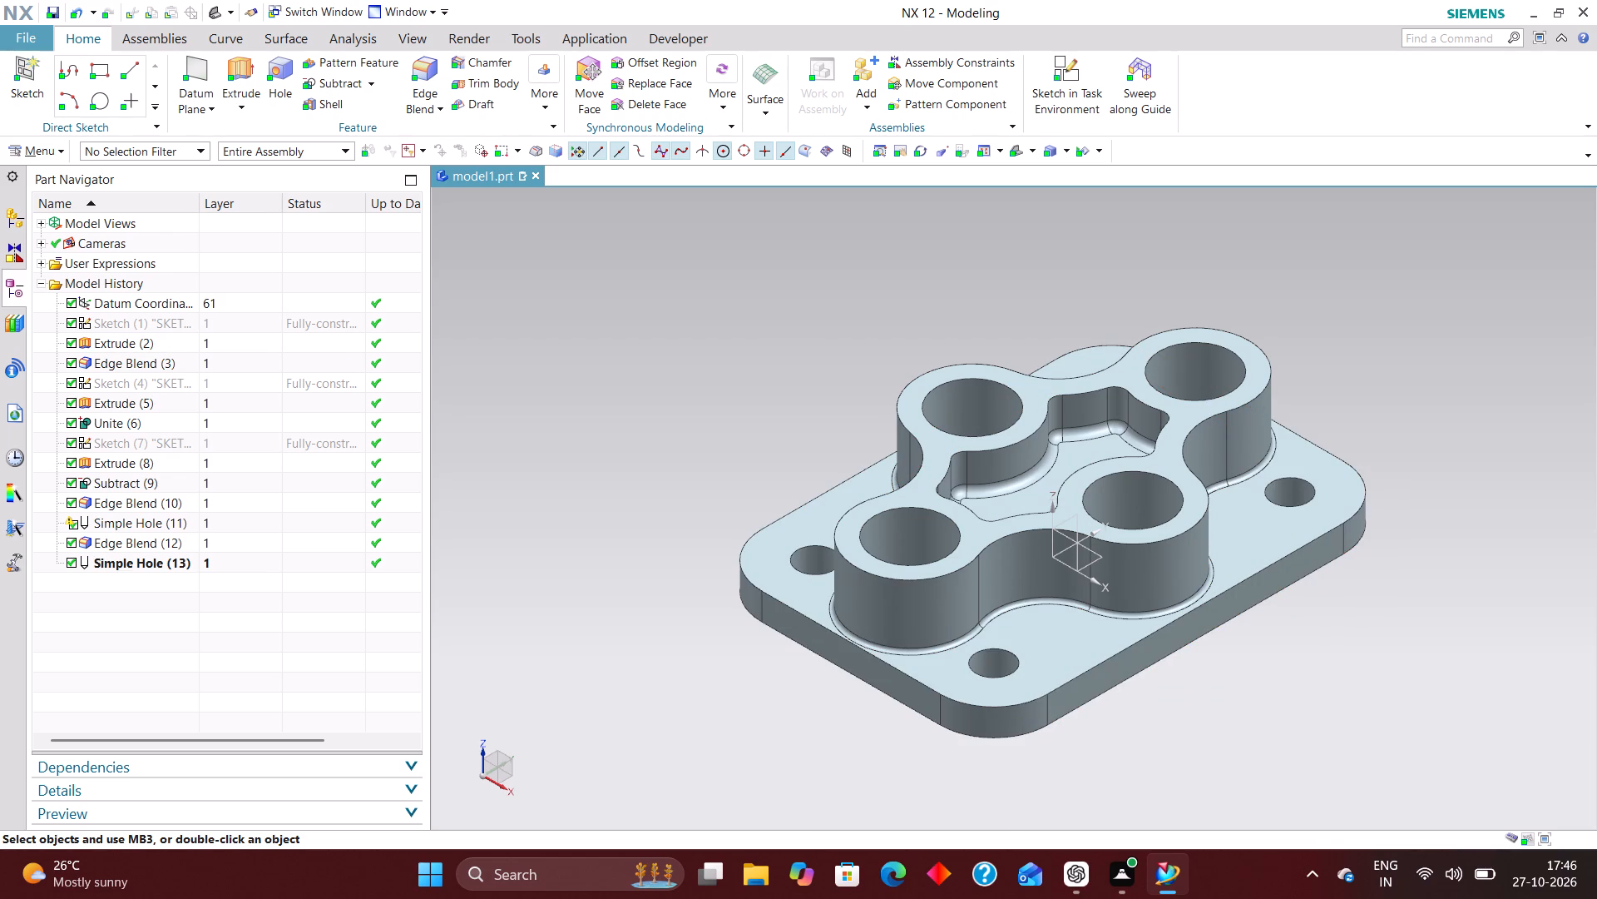
Inspect the drilled plate in a section through the absolute Y plane at zero offset, from below and square to the cut.
key("ctrl+h")
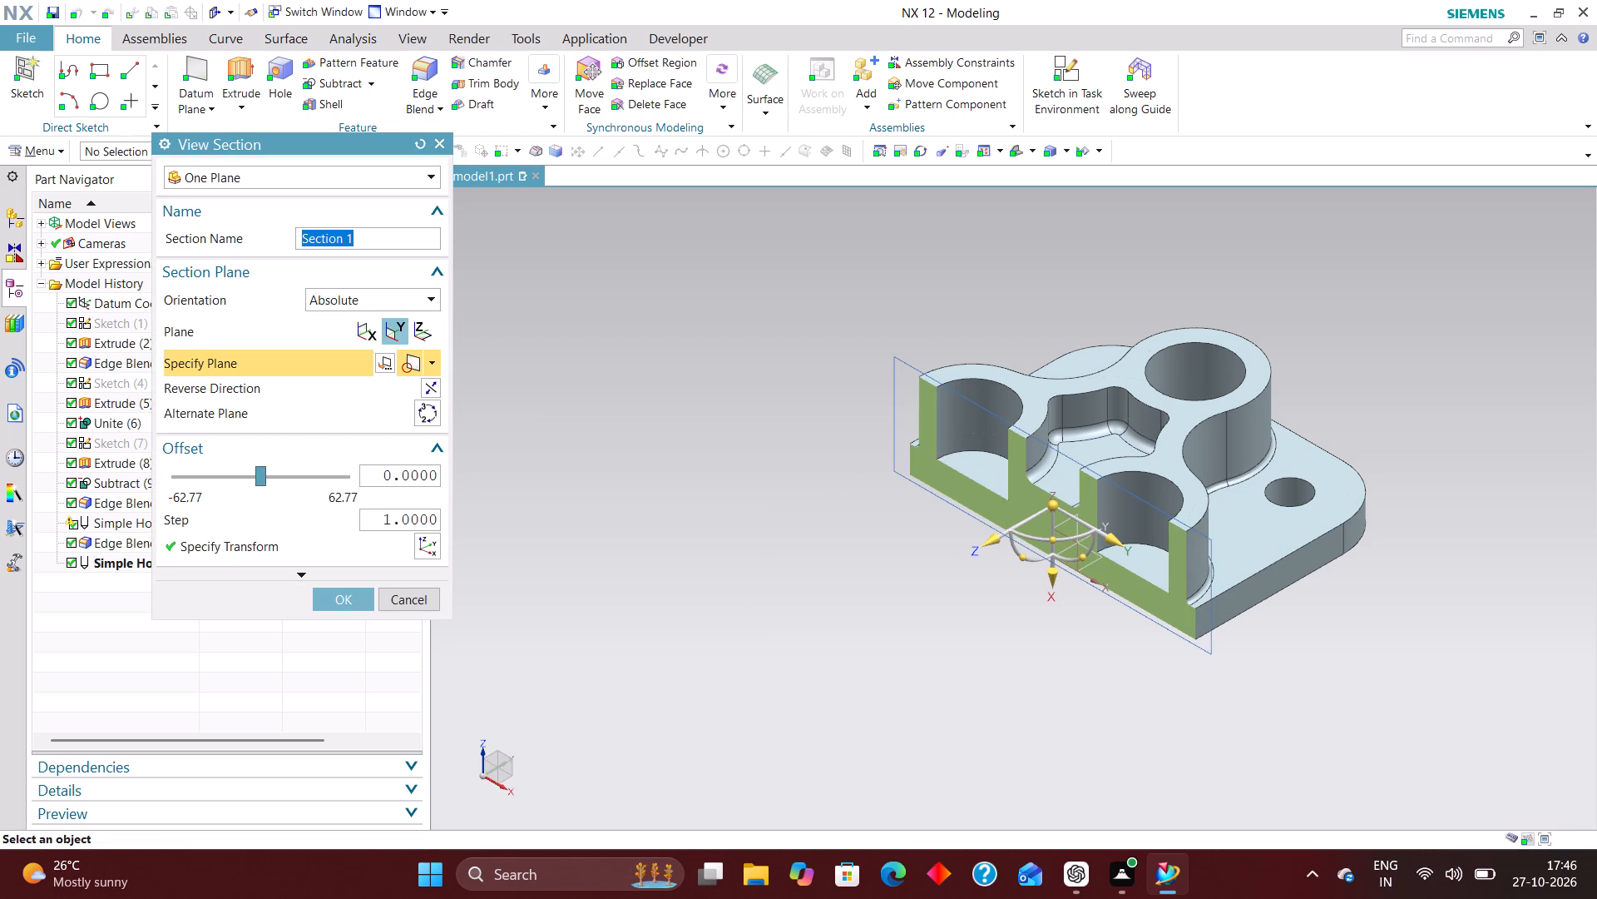
left_click(368, 331)
left_click(401, 331)
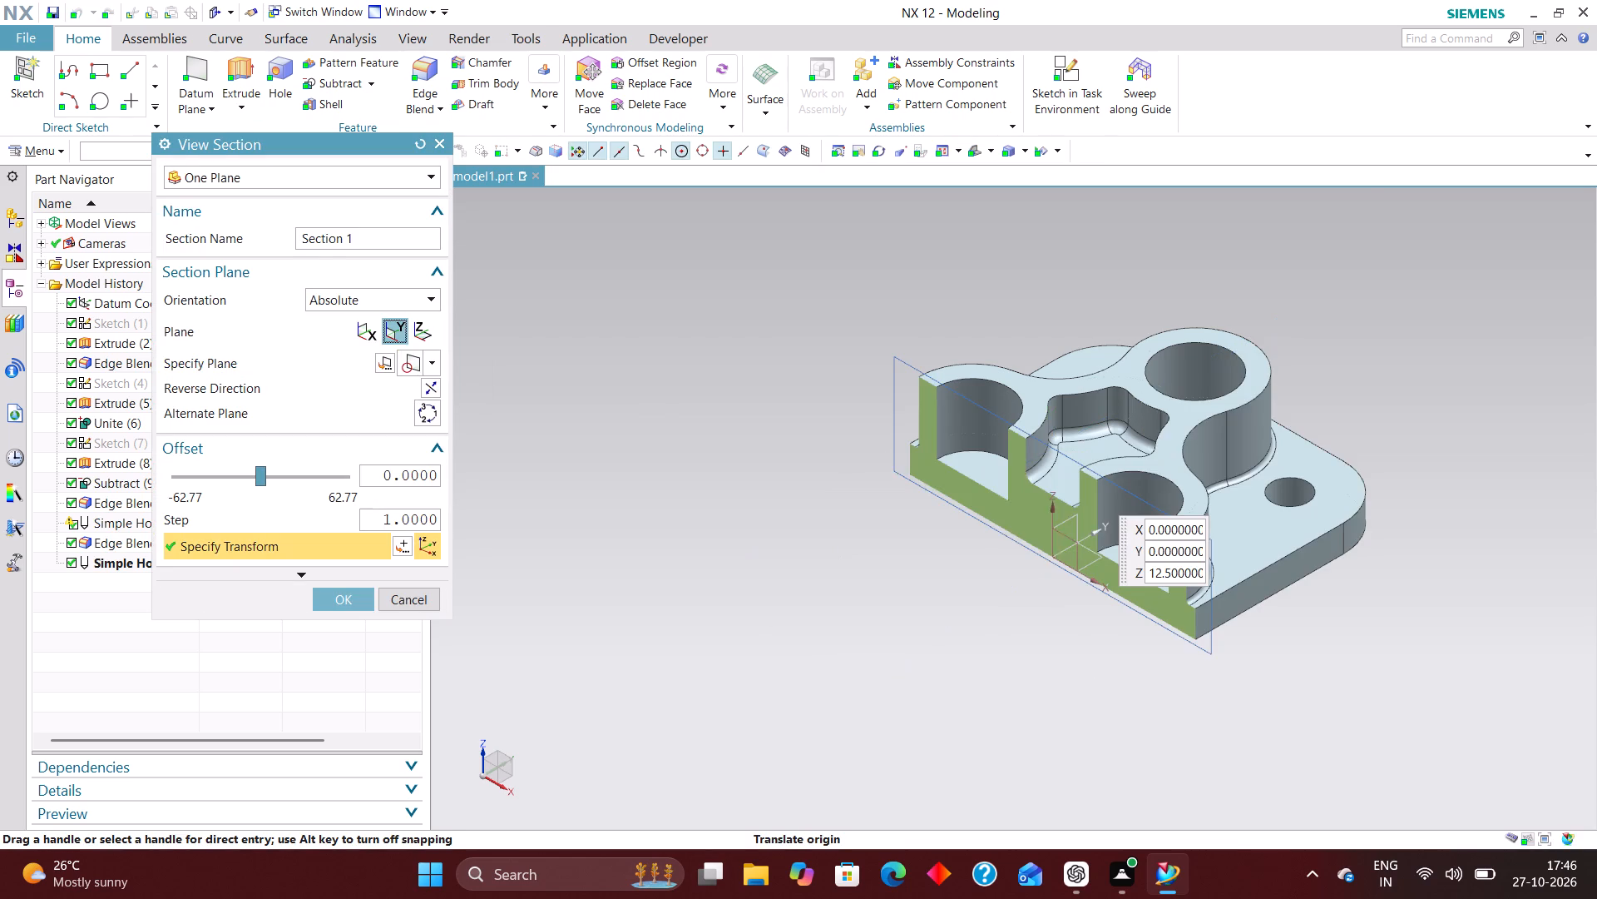
scroll(651, 360, "up", 1)
middle_click_drag(659, 376, 767, 356)
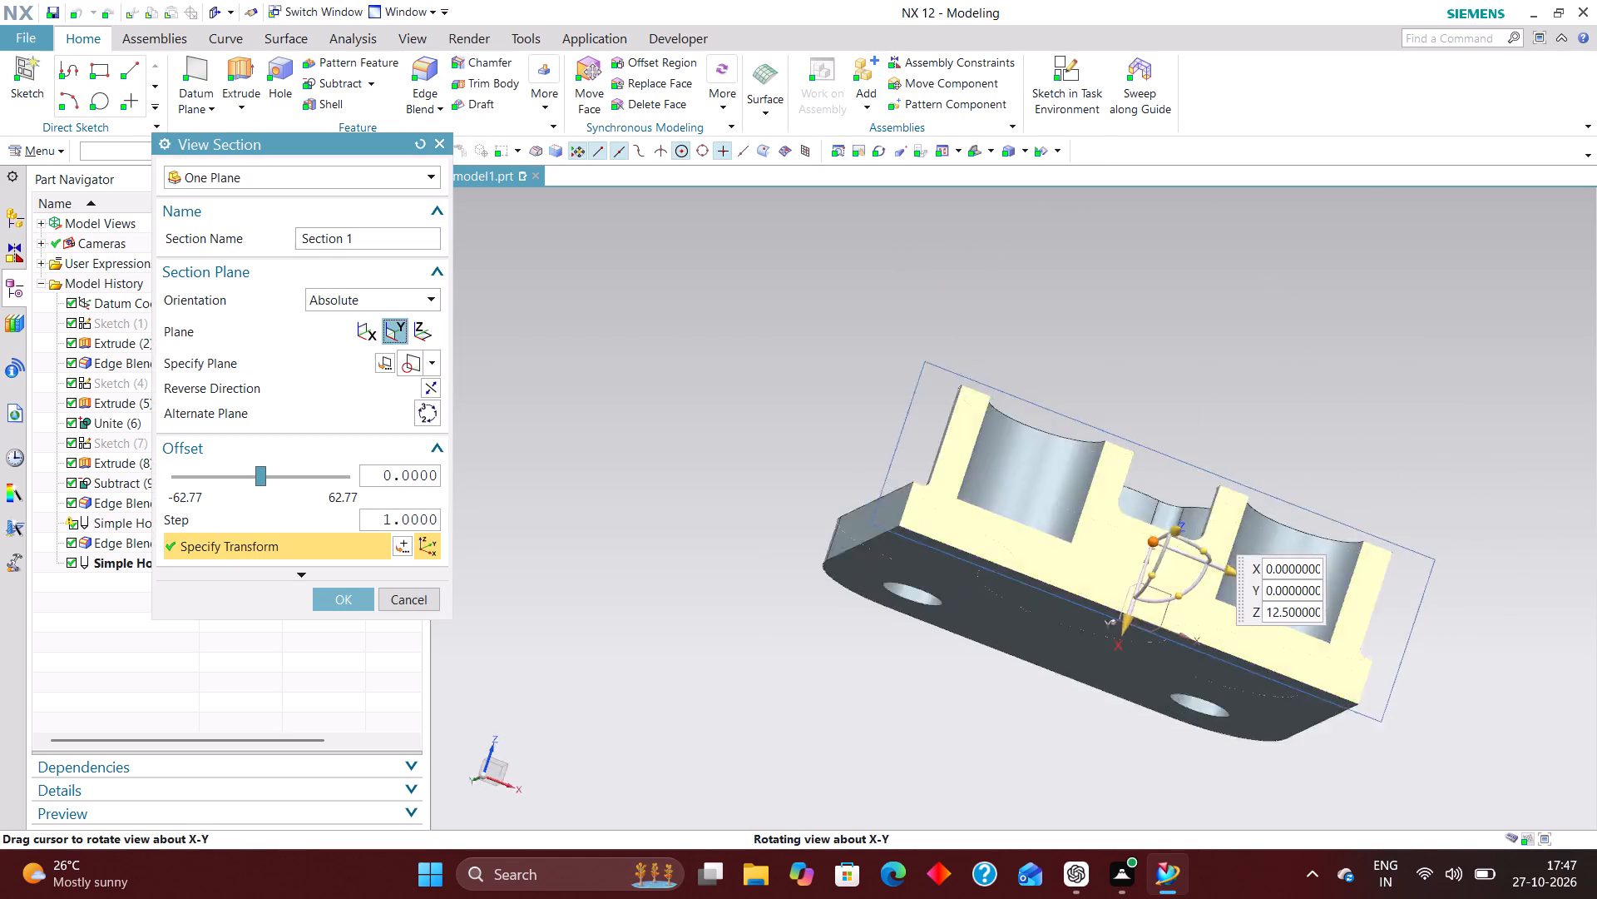
middle_click_drag(767, 356, 758, 394)
right_click_drag(1446, 335, 1296, 313)
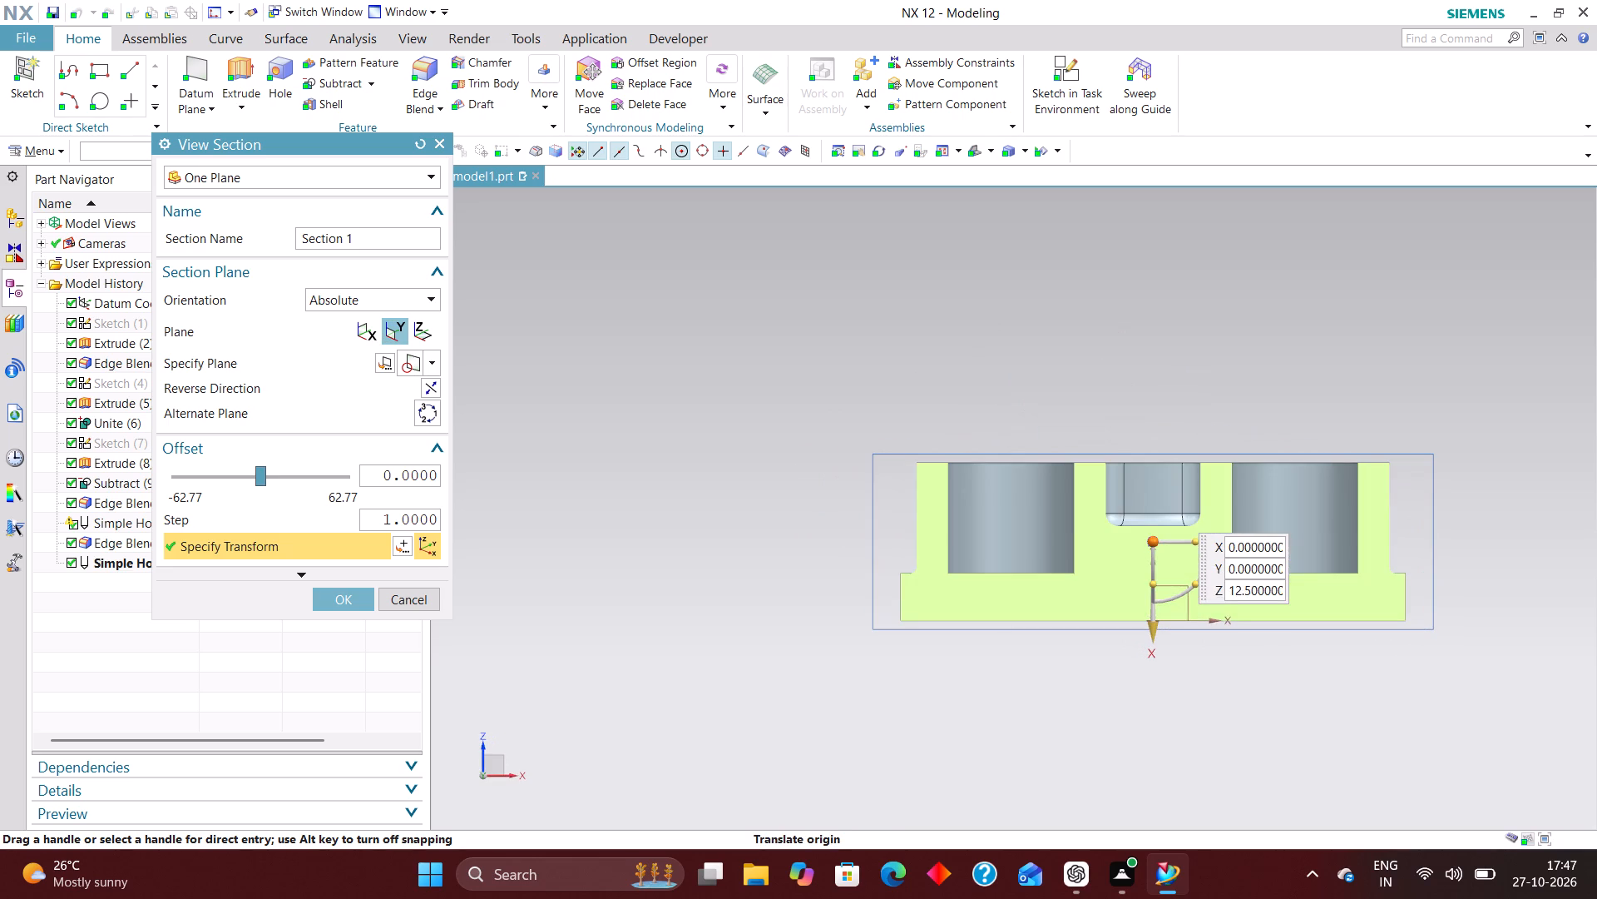
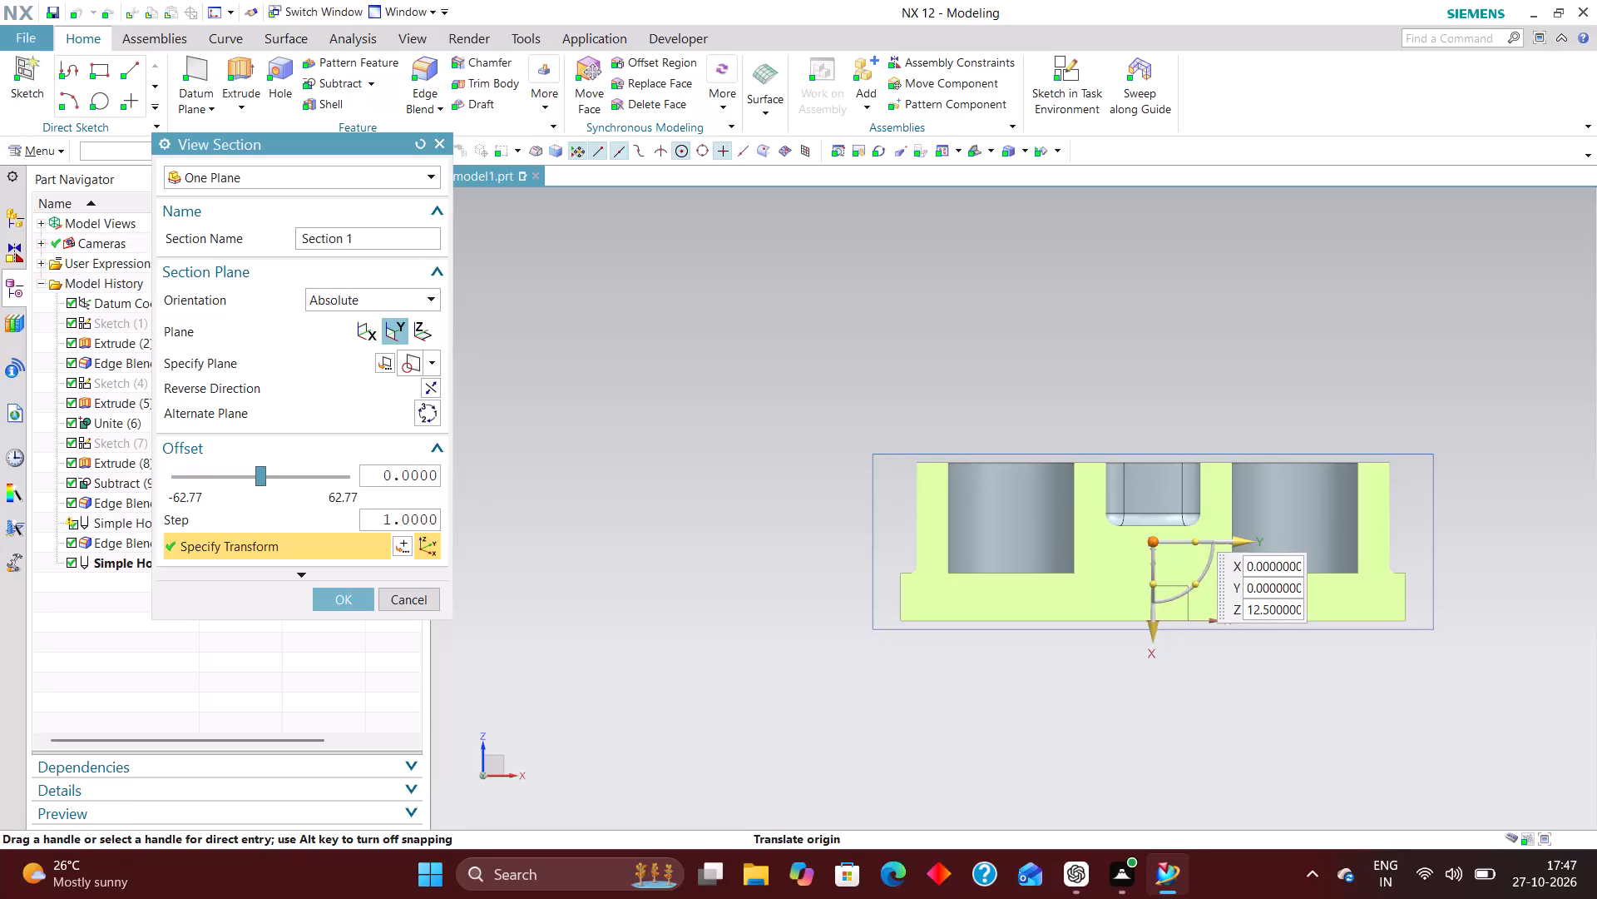
Exit the section view without keeping it and examine the whole plate from above, from below and from several oblique angles.
left_click(405, 601)
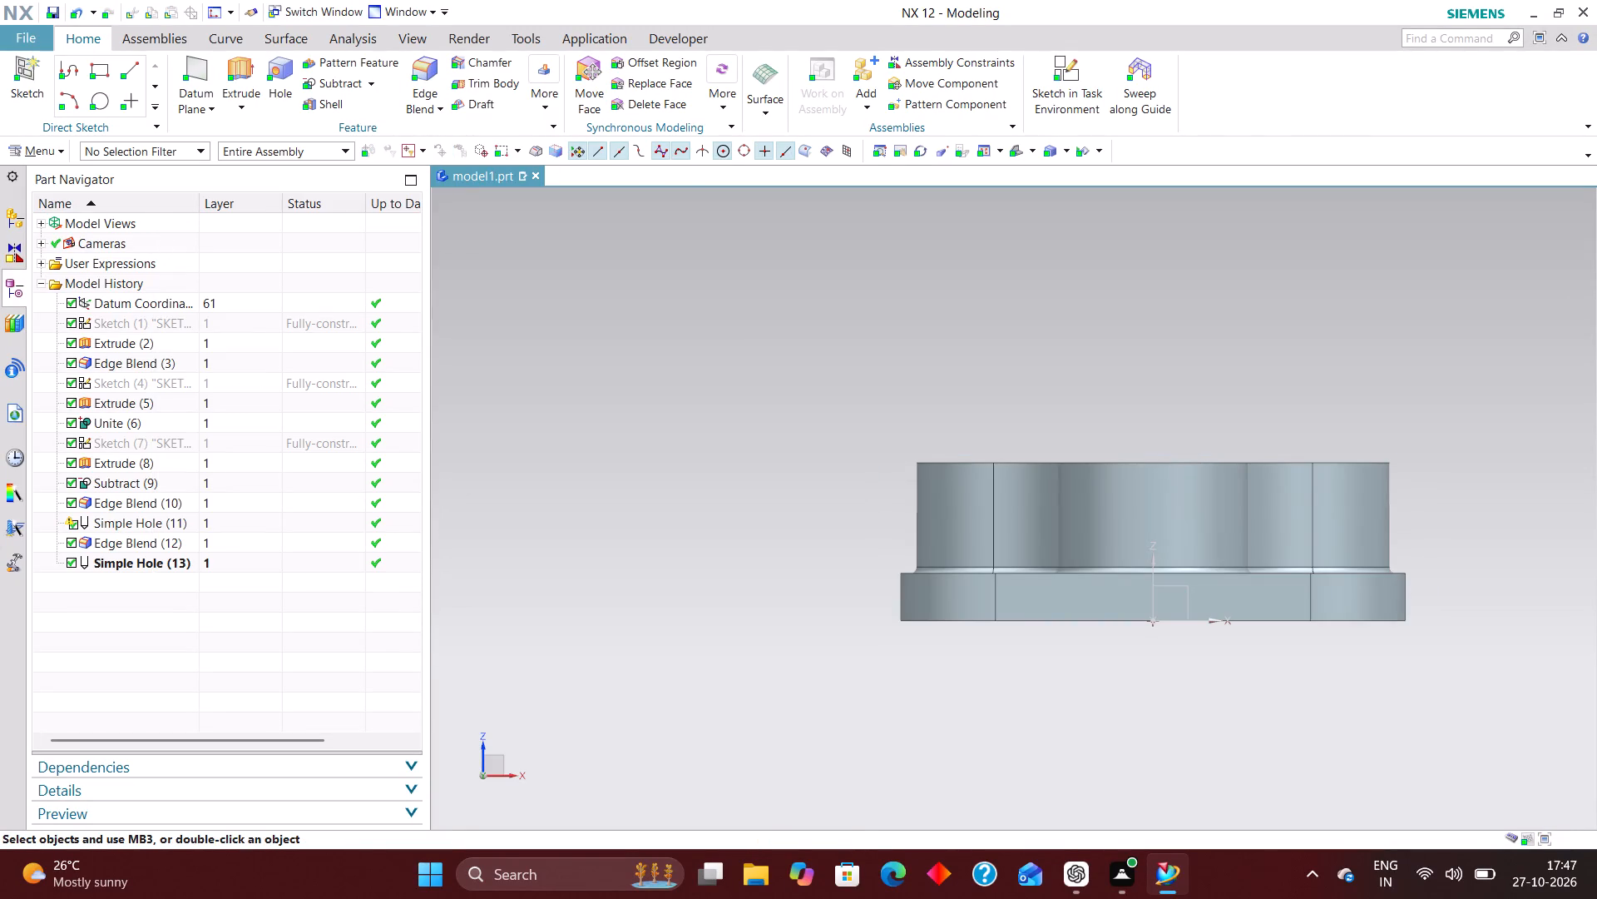
middle_click_drag(798, 509, 734, 559)
scroll(892, 354, "down", 2)
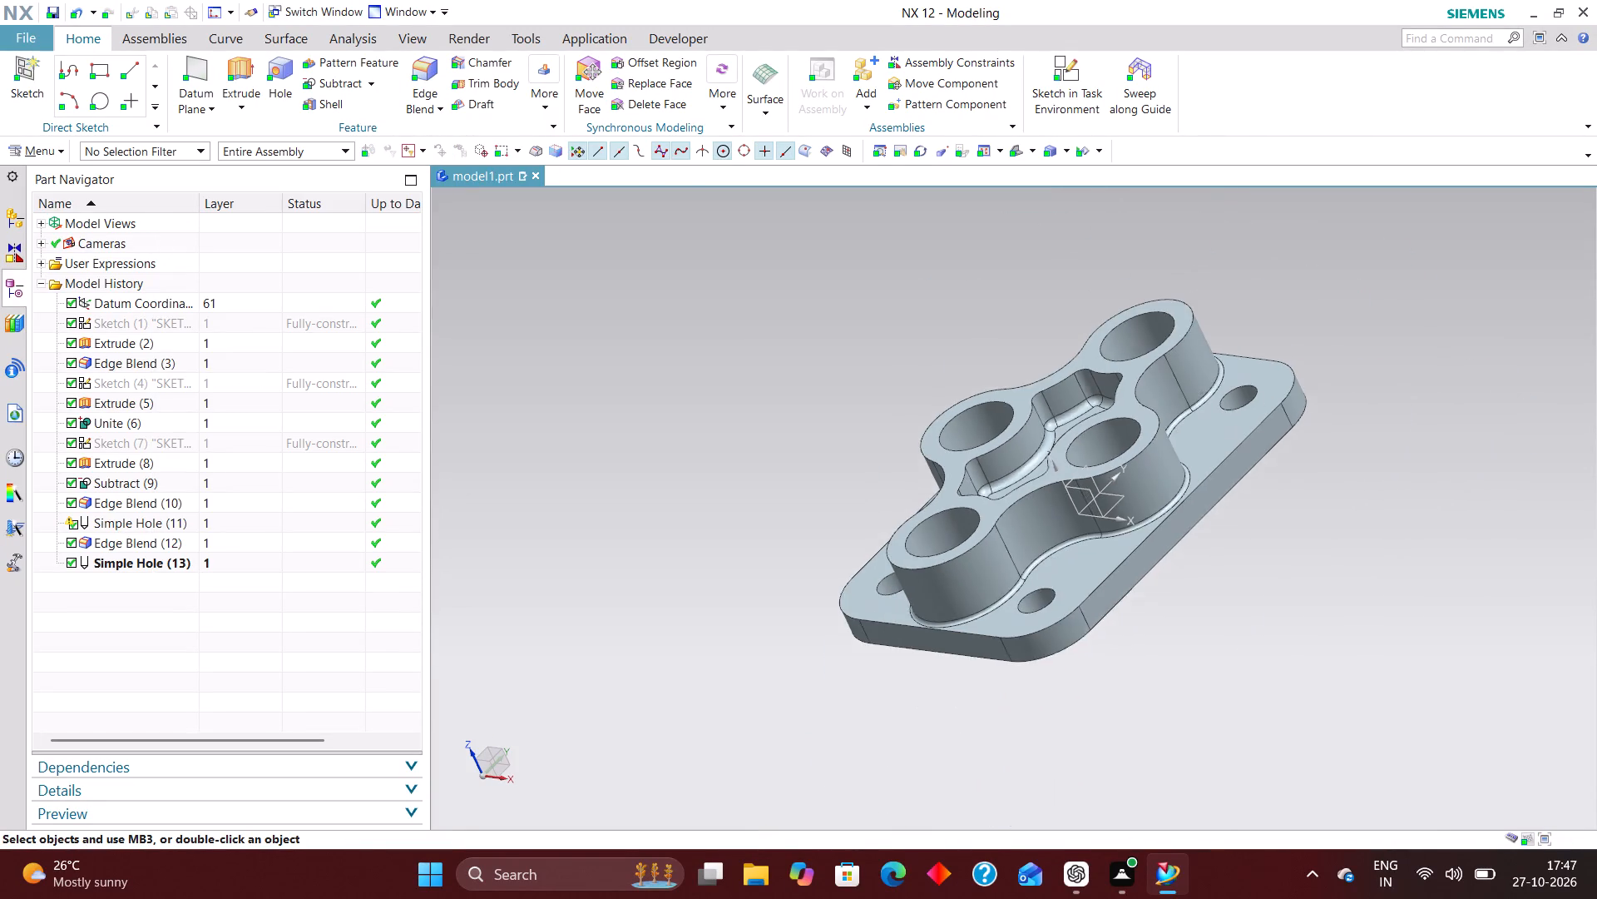
middle_click_drag(895, 360, 853, 316)
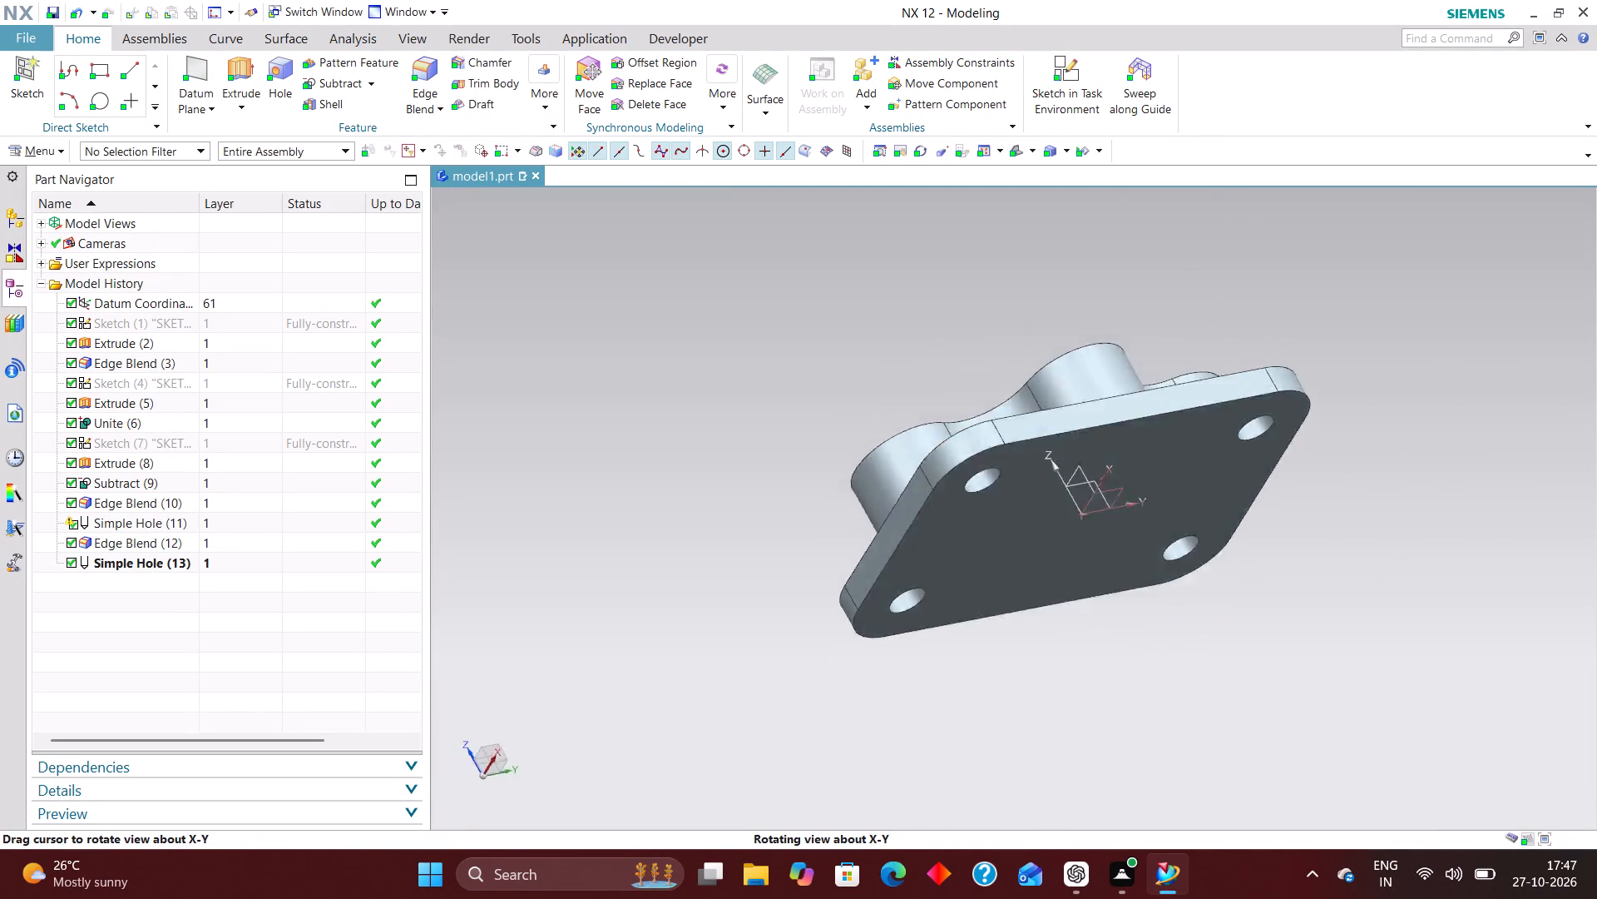
middle_click_drag(853, 316, 880, 460)
middle_click_drag(882, 456, 979, 423)
middle_click_drag(967, 421, 957, 407)
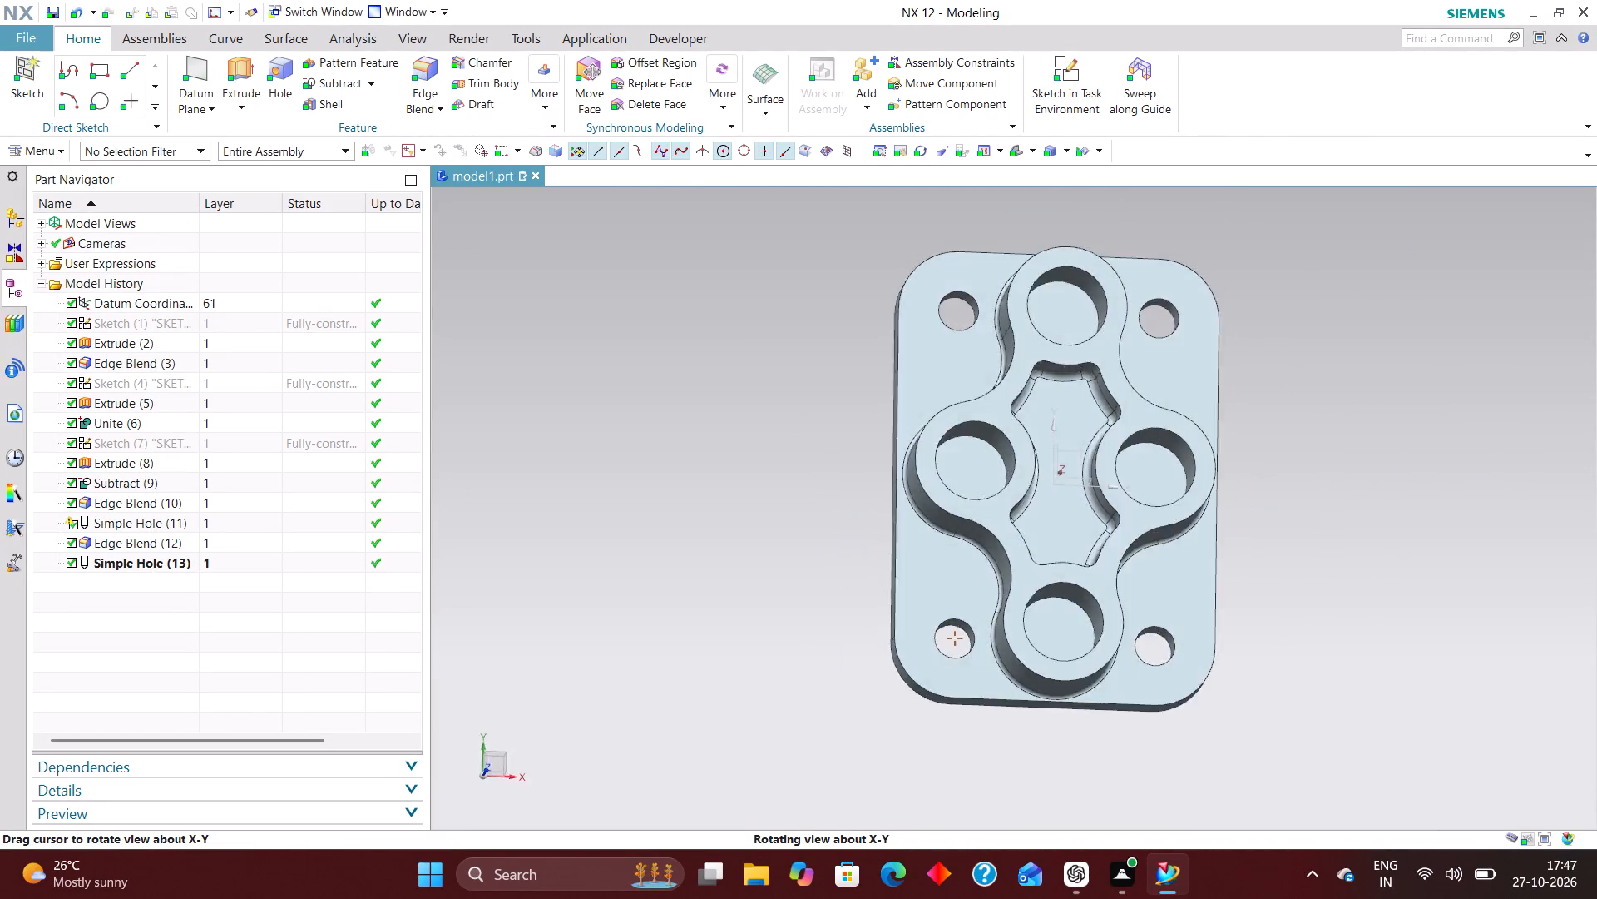
middle_click_drag(957, 407, 891, 297)
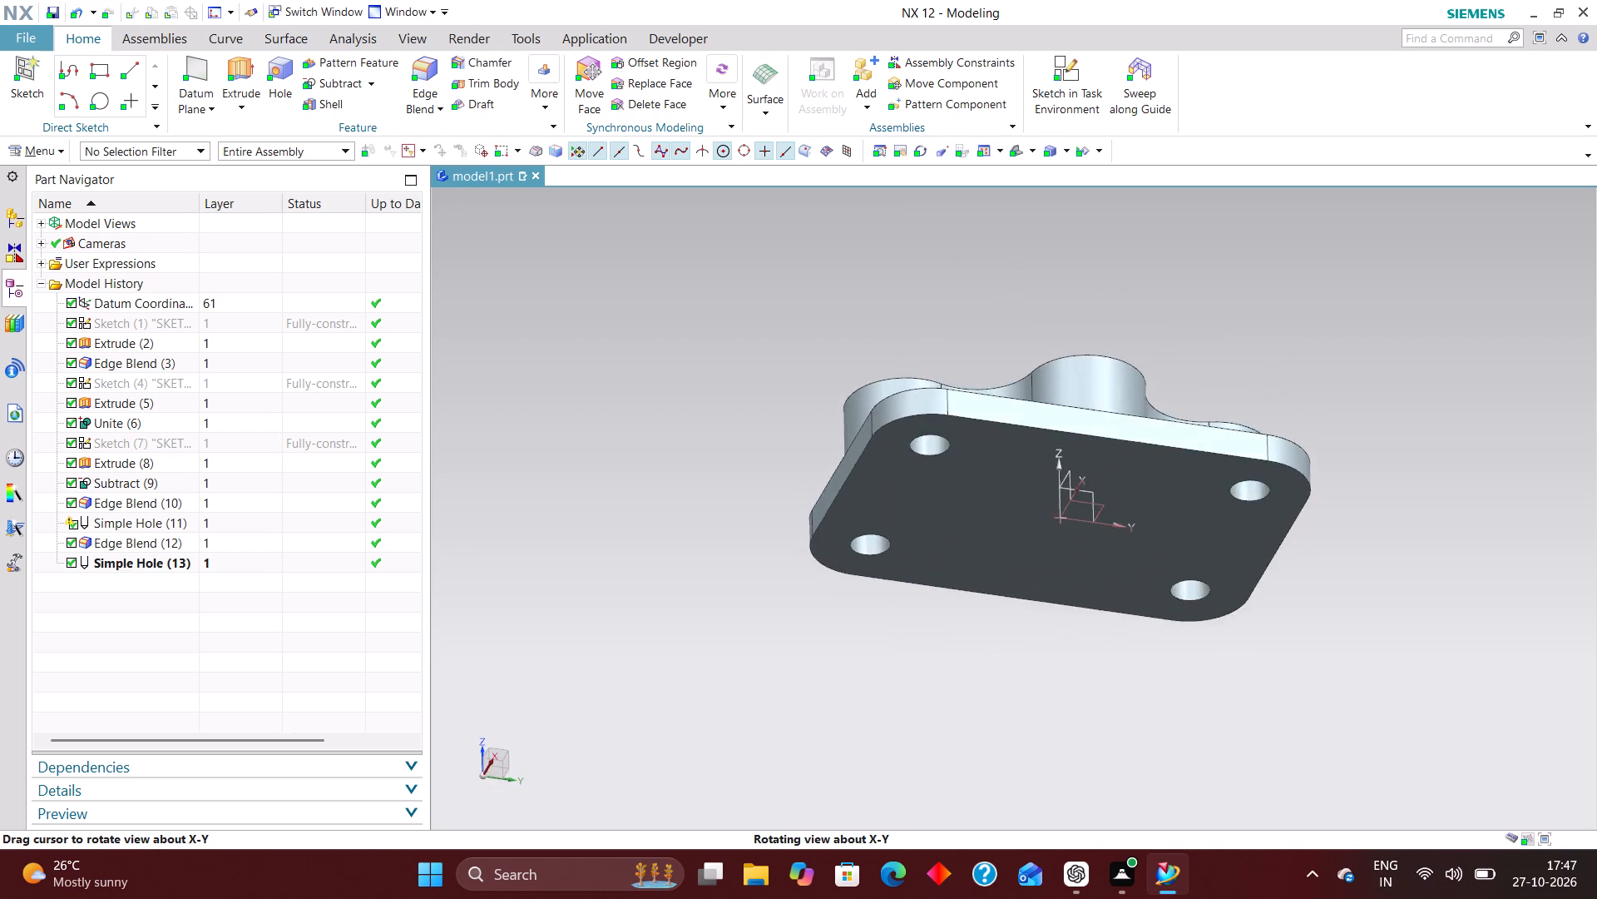
middle_click_drag(891, 297, 937, 385)
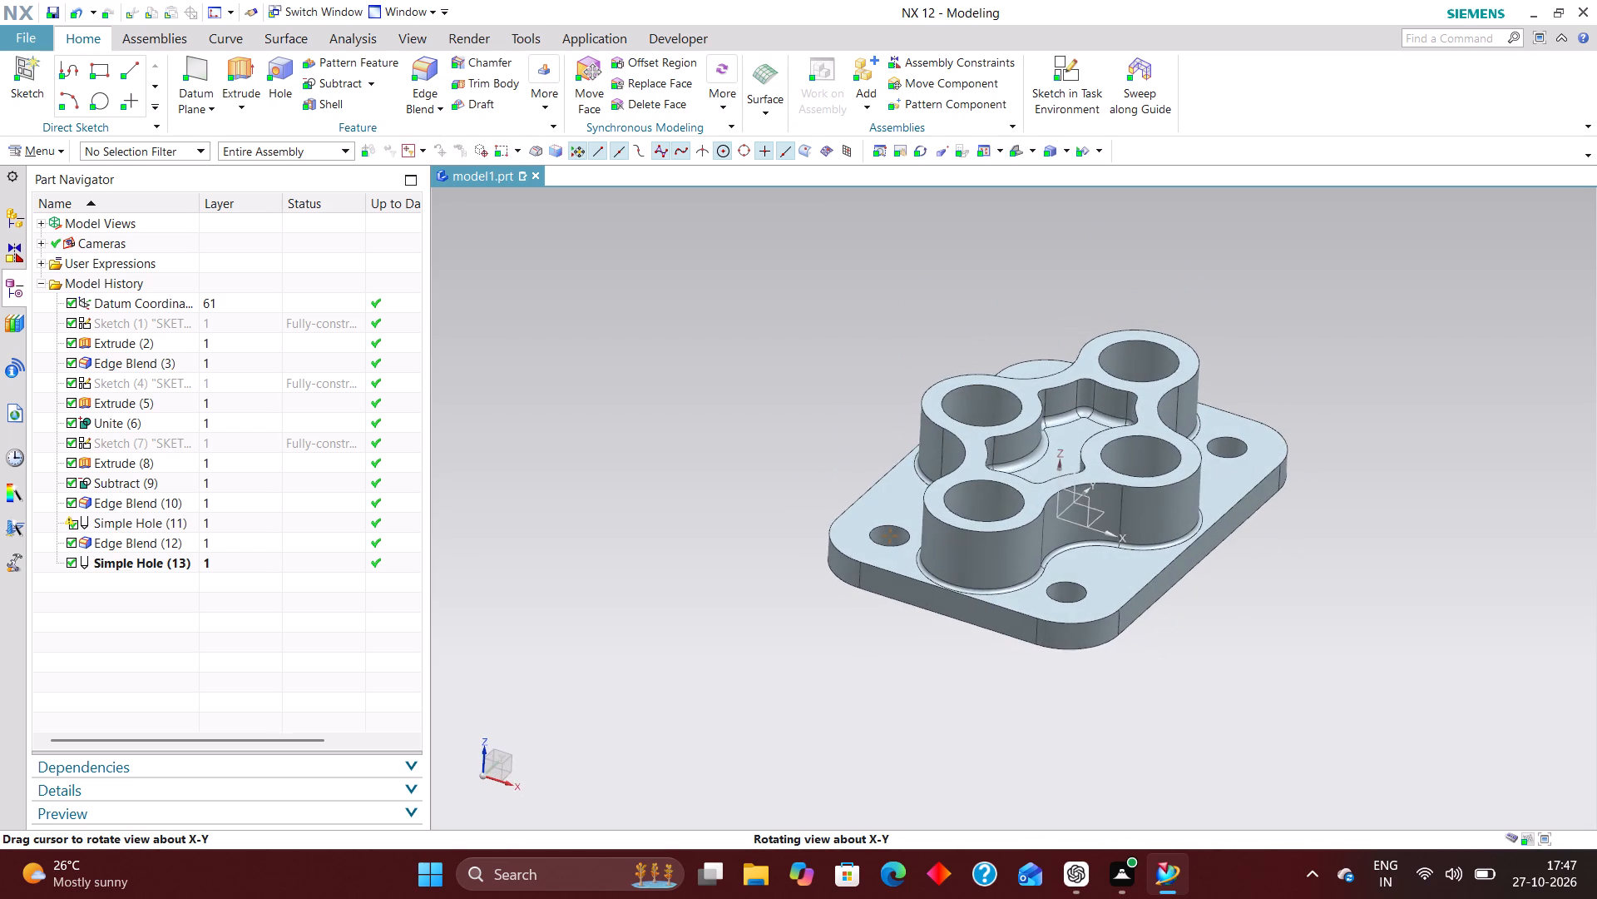
middle_click_drag(937, 385, 934, 385)
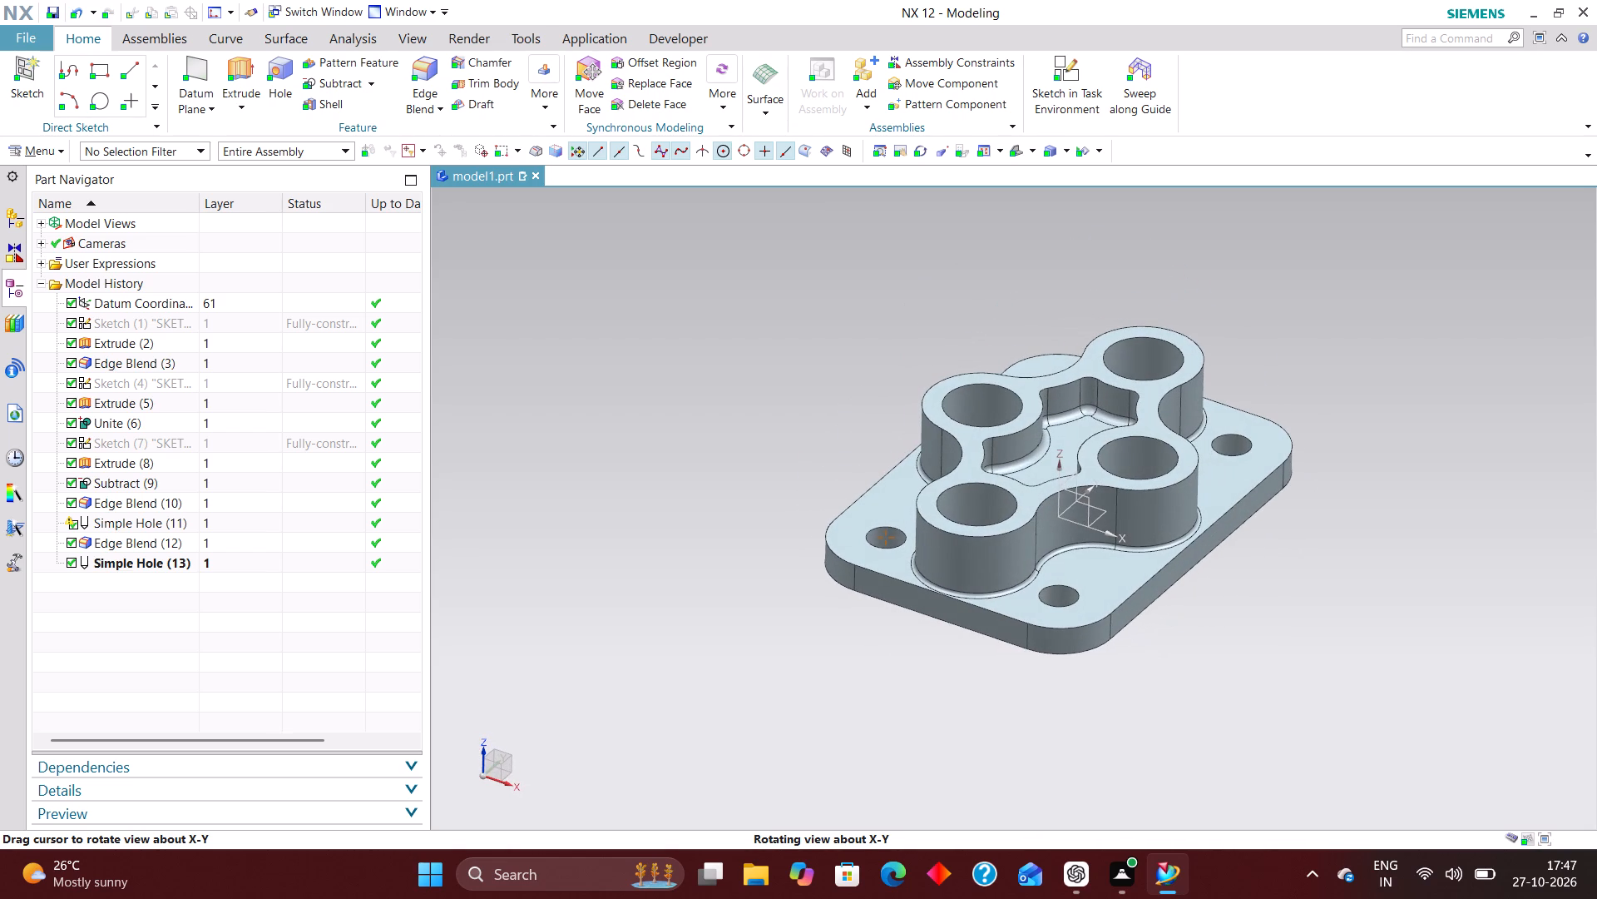
middle_click_drag(934, 385, 957, 438)
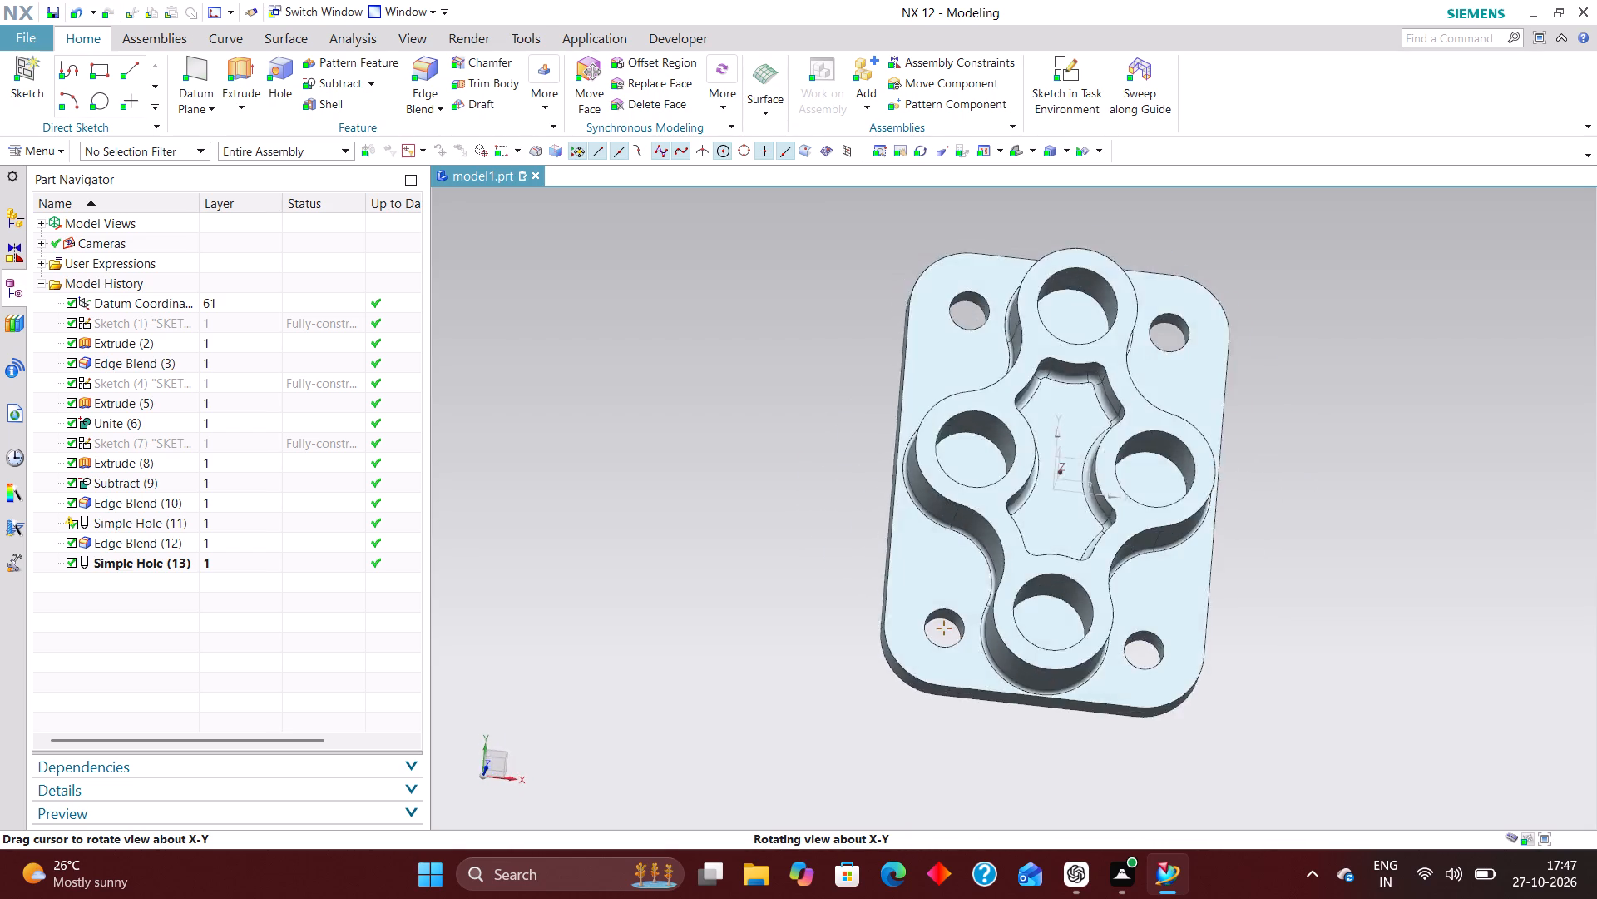
middle_click_drag(957, 438, 995, 410)
scroll(975, 416, "up", 1)
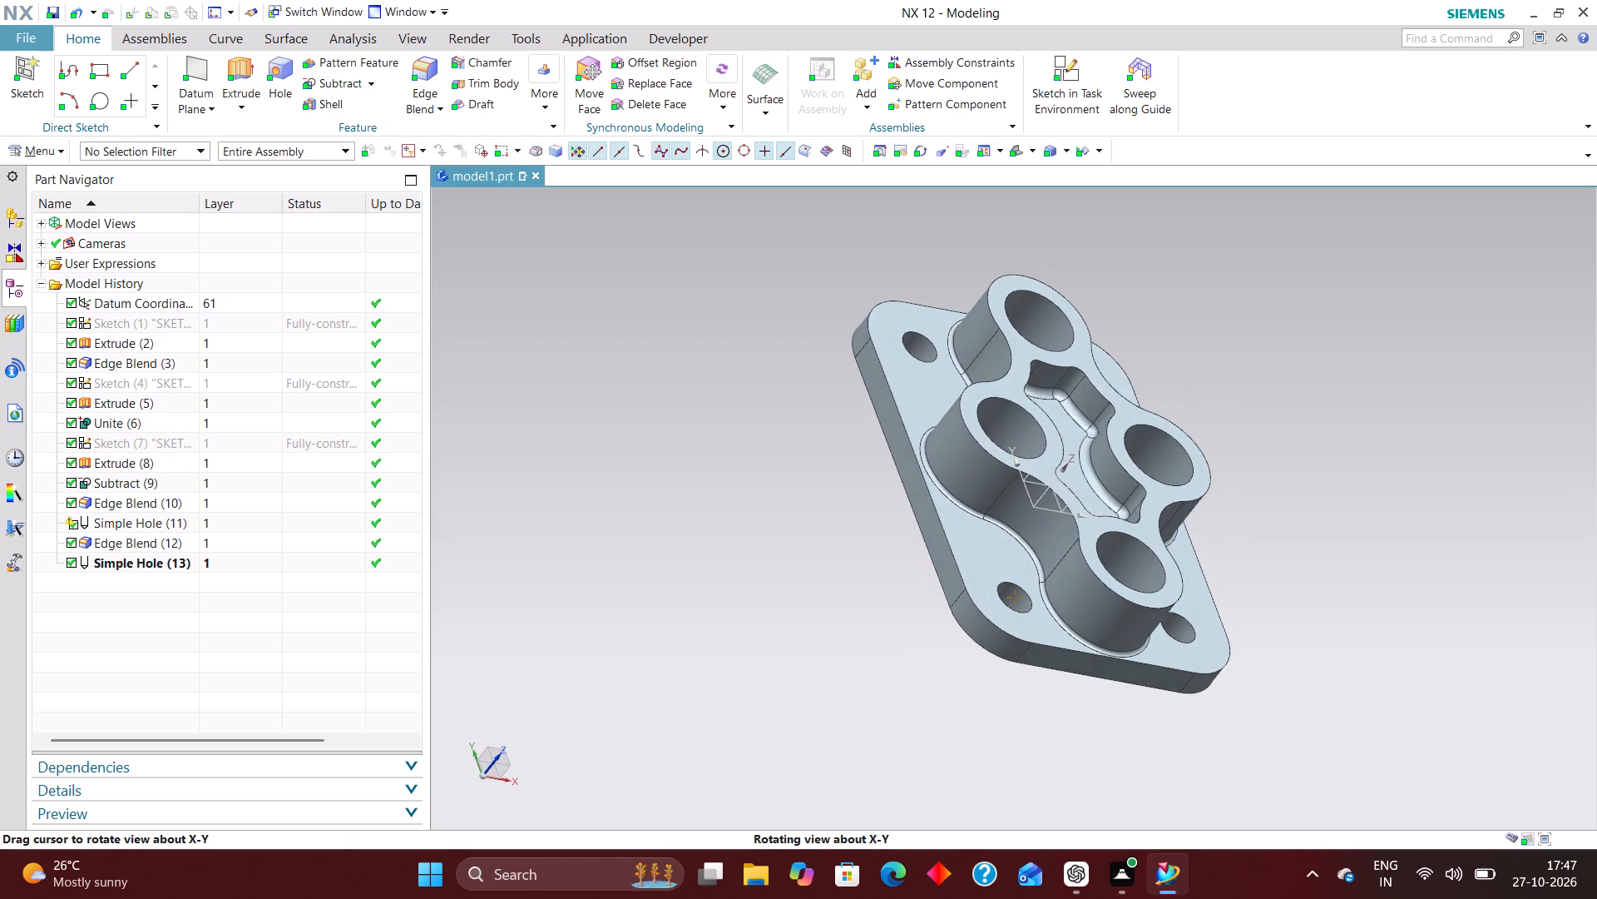
middle_click_drag(995, 410, 944, 380)
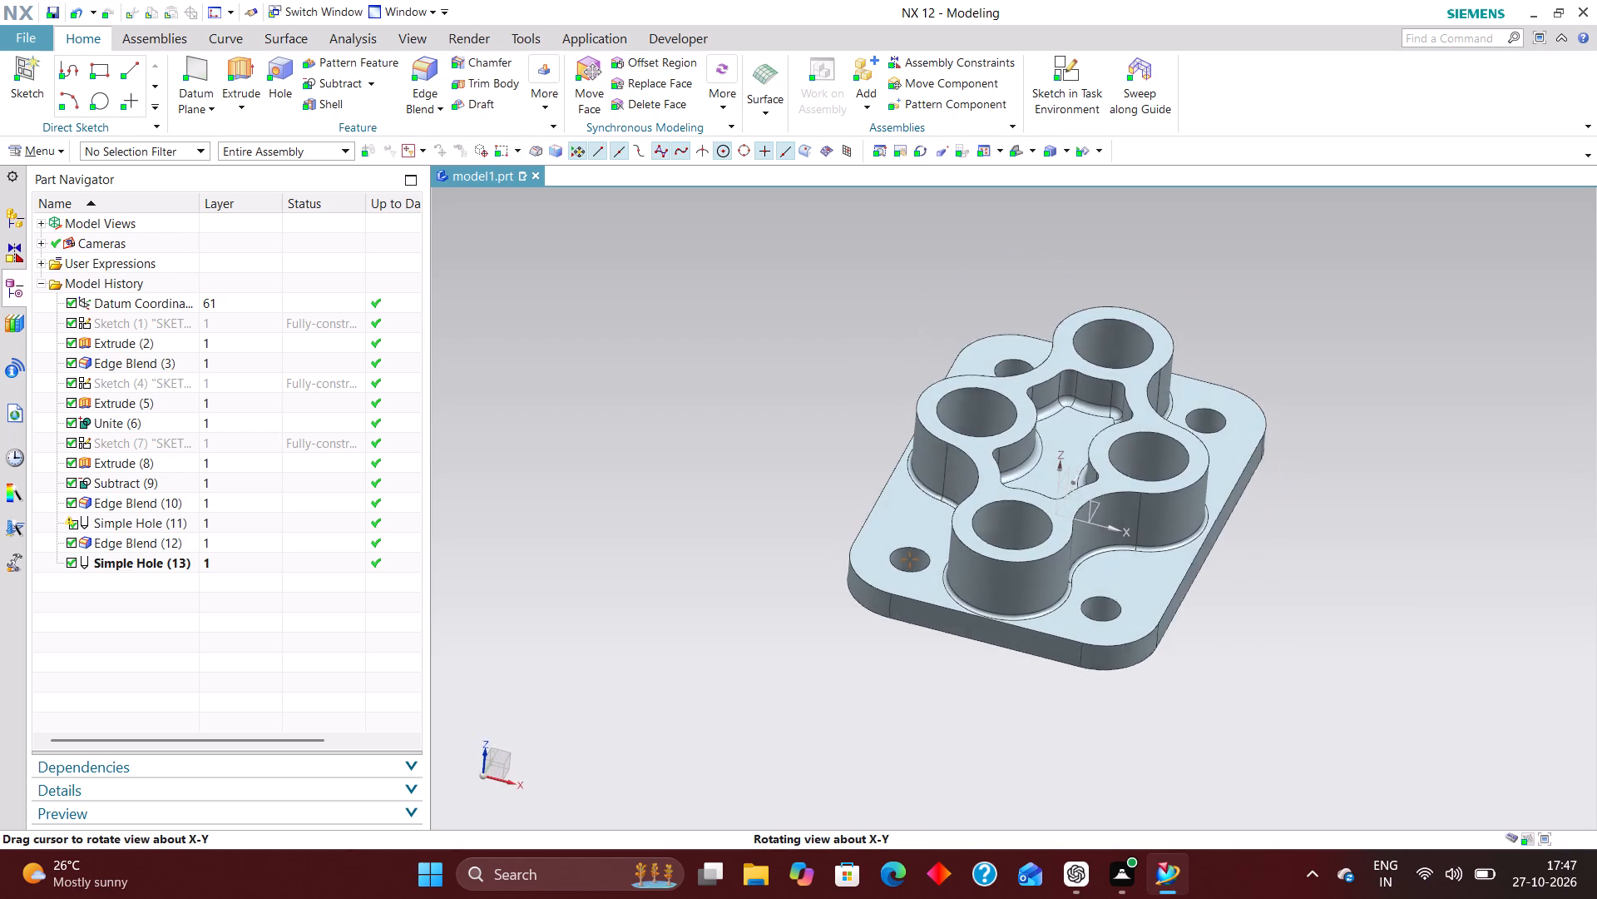
middle_click_drag(944, 380, 947, 380)
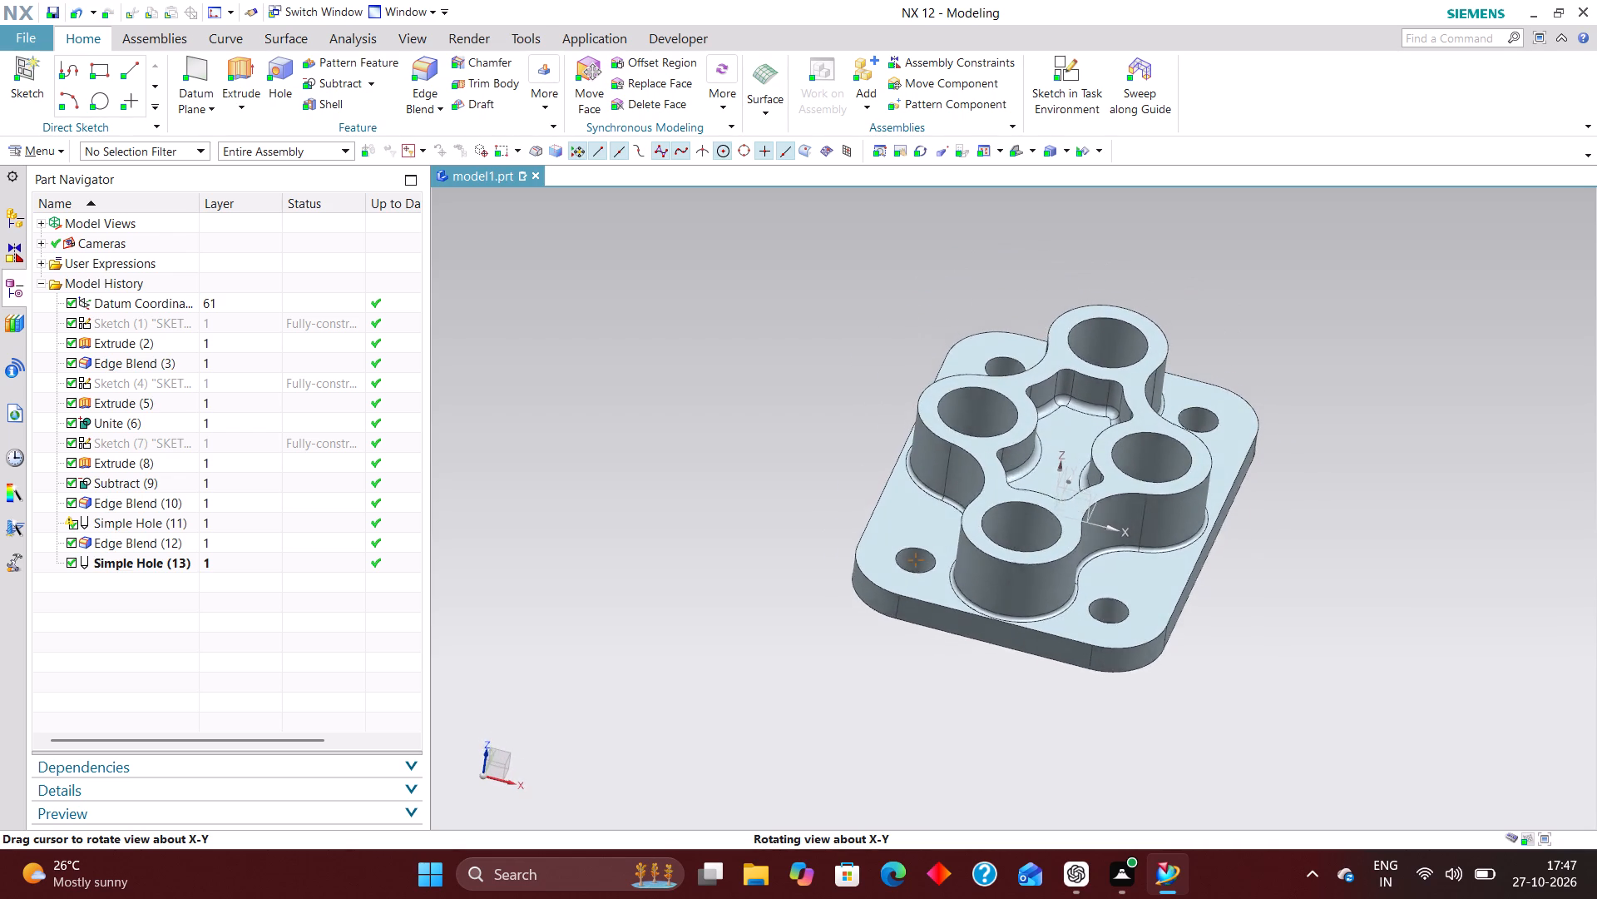
middle_click_drag(947, 380, 904, 352)
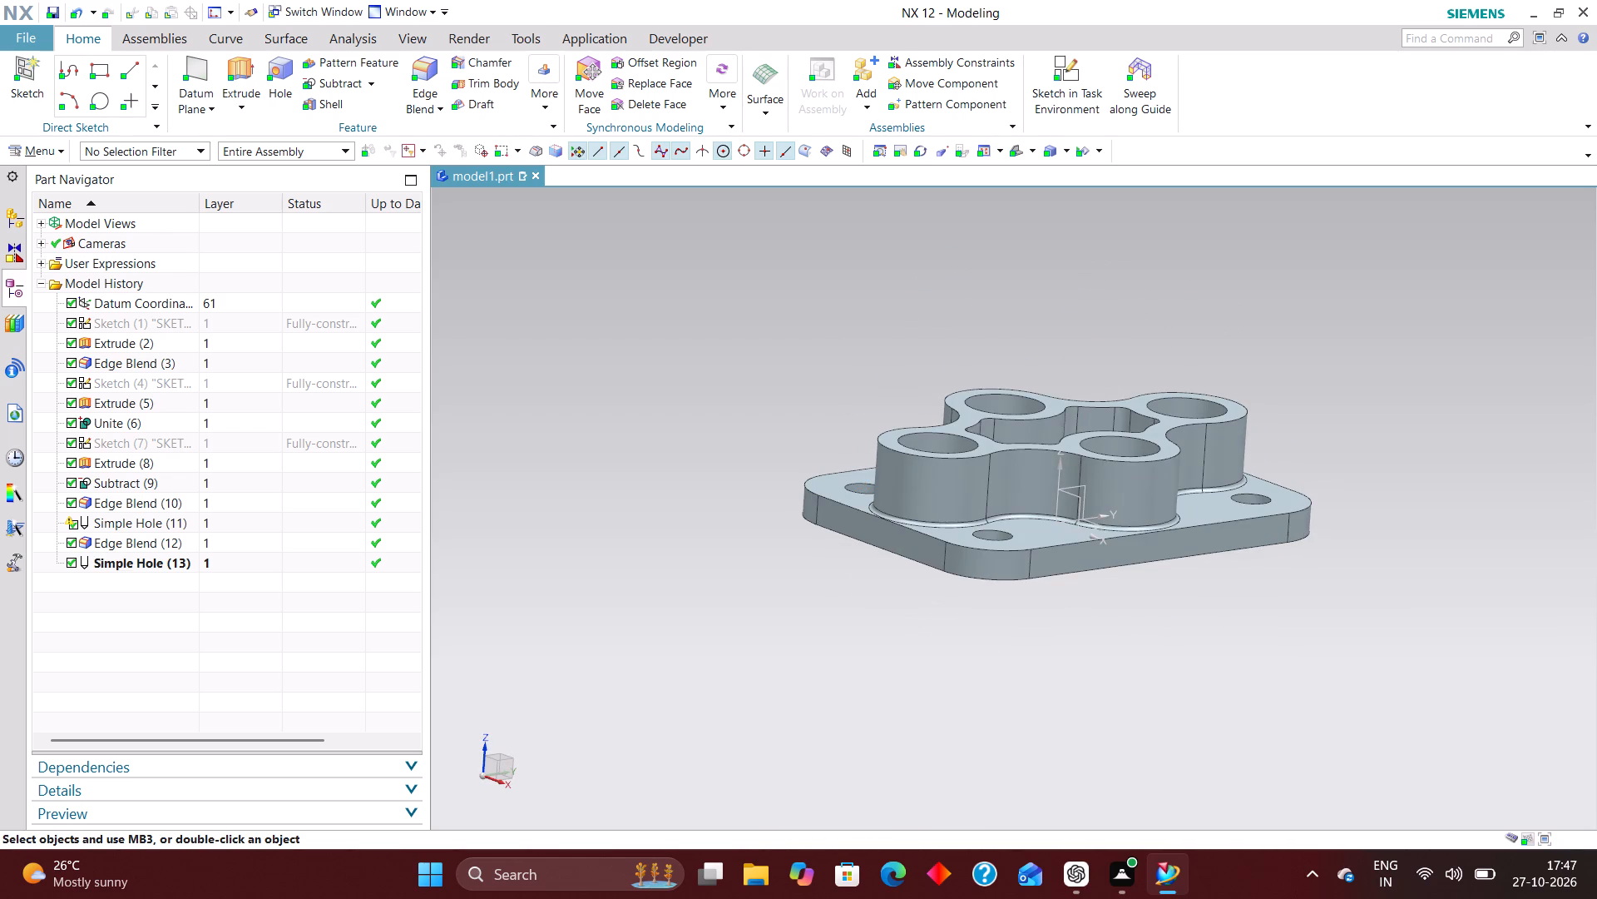
Move the datum coordinate system to layer 220 through its object display settings.
left_click(237, 297)
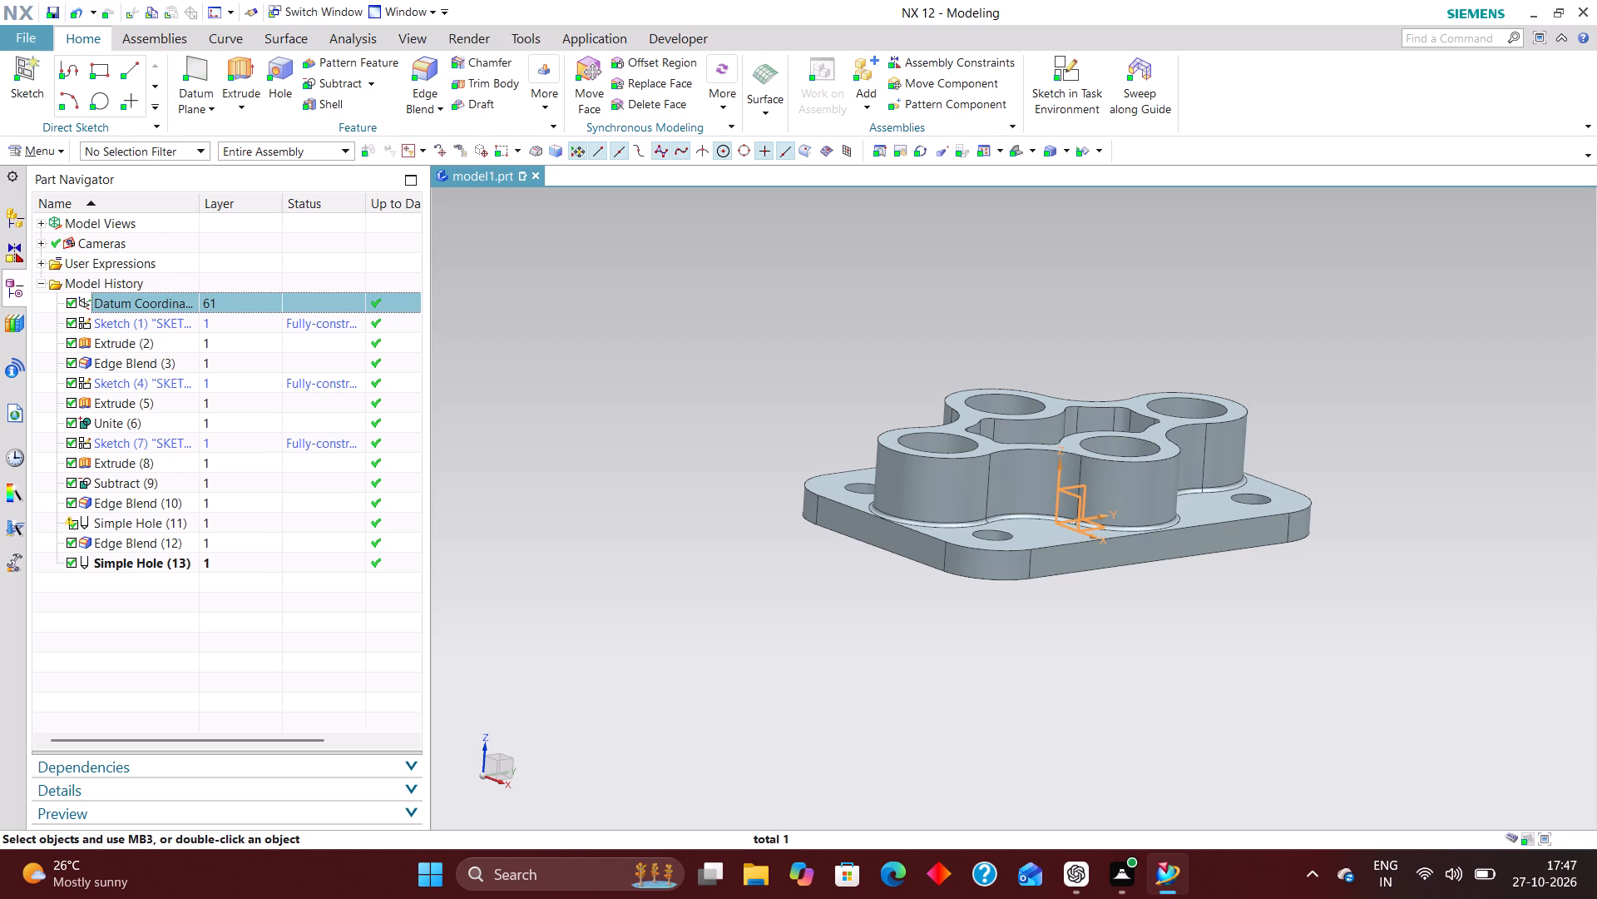
key("ctrl+j")
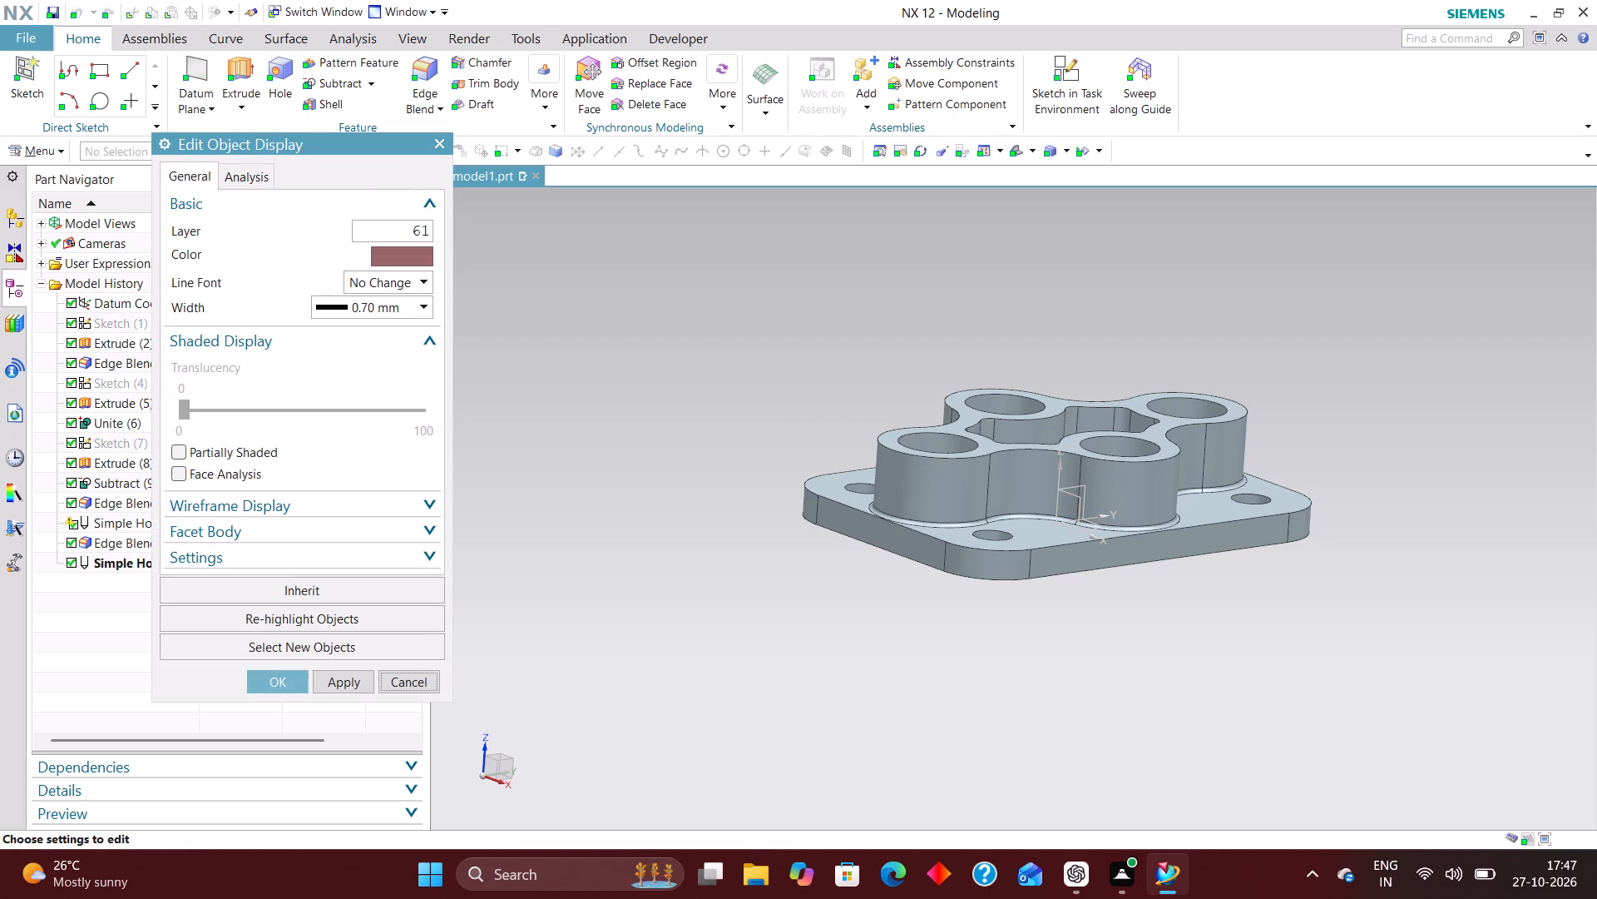
left_click_drag(398, 226, 566, 216)
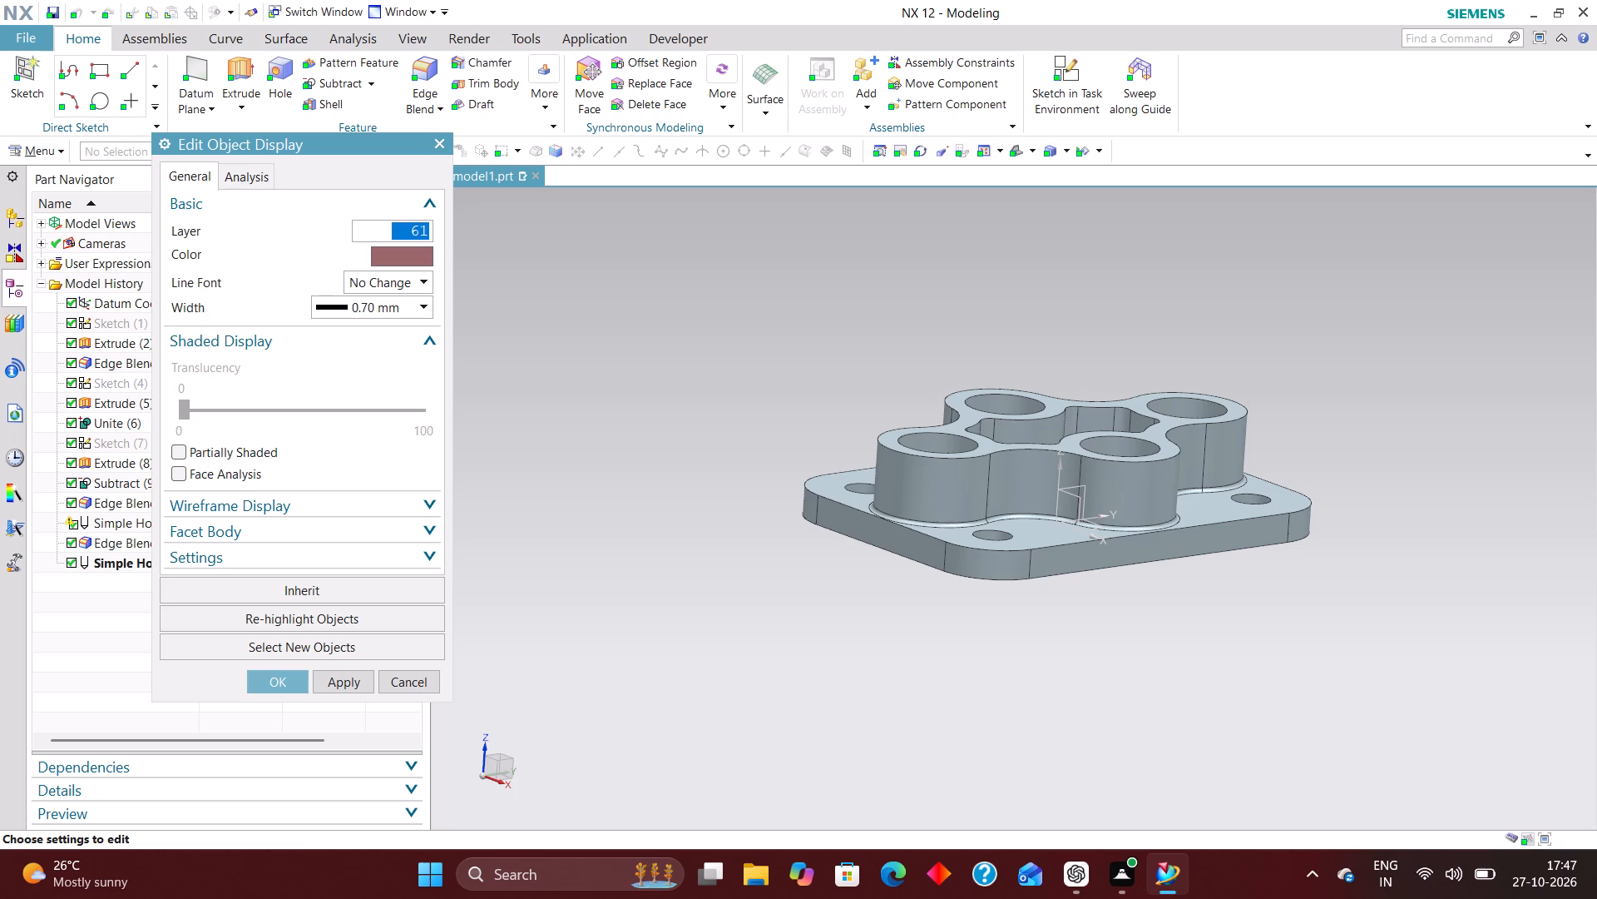
type("220")
key("Return")
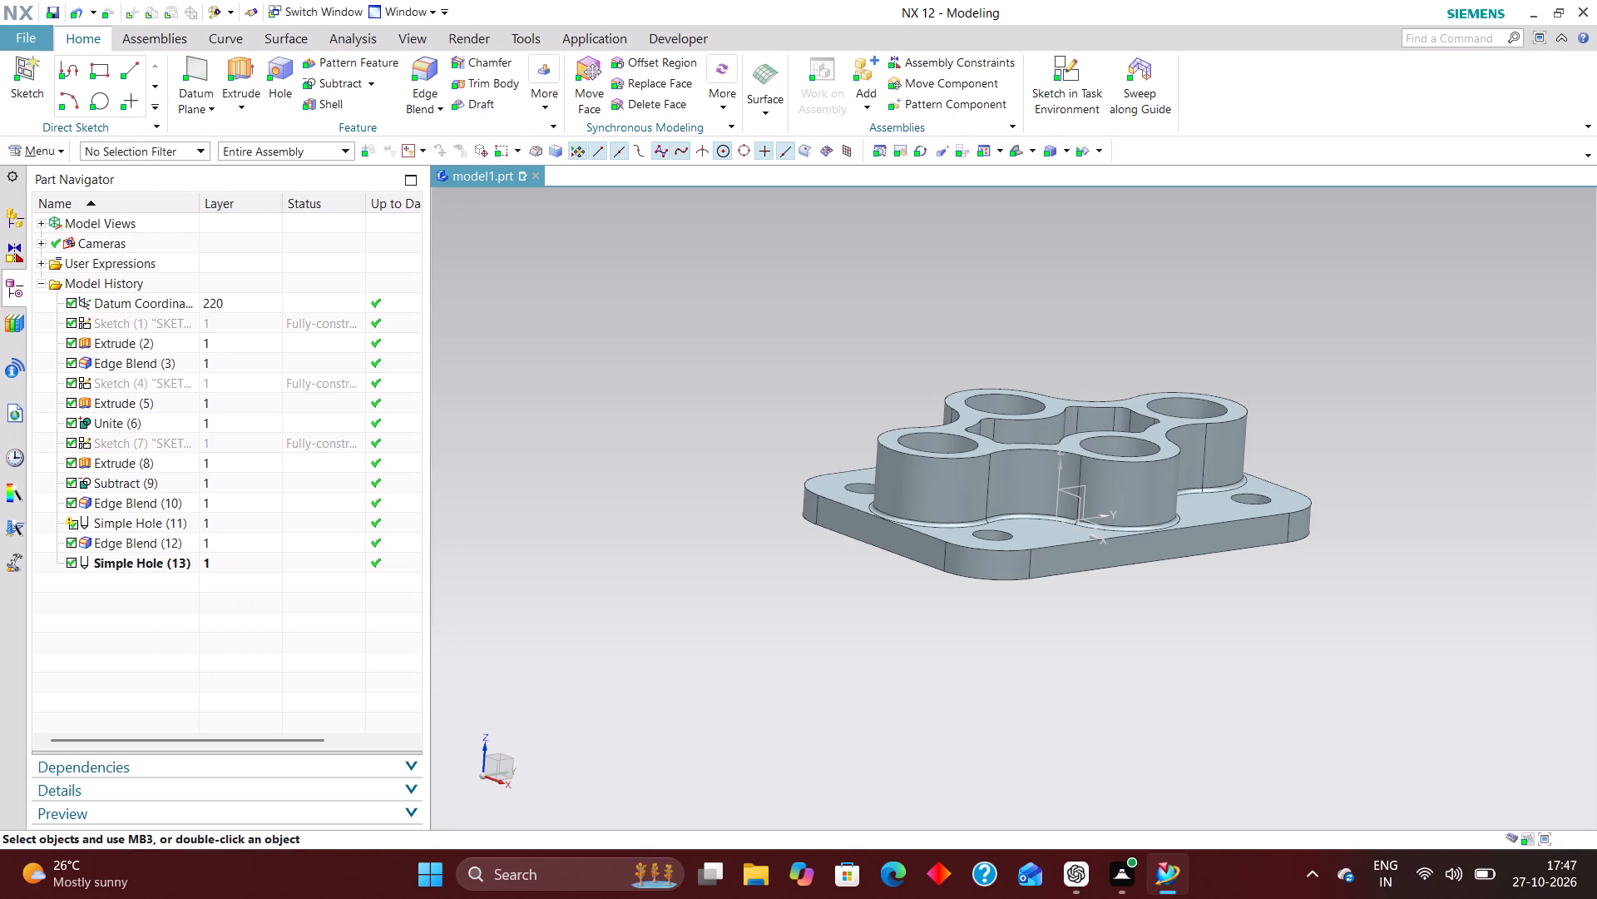
Move the base plate's rectangular outline sketch, Sketch (1), to layer 11 through its object display settings.
left_click(225, 323)
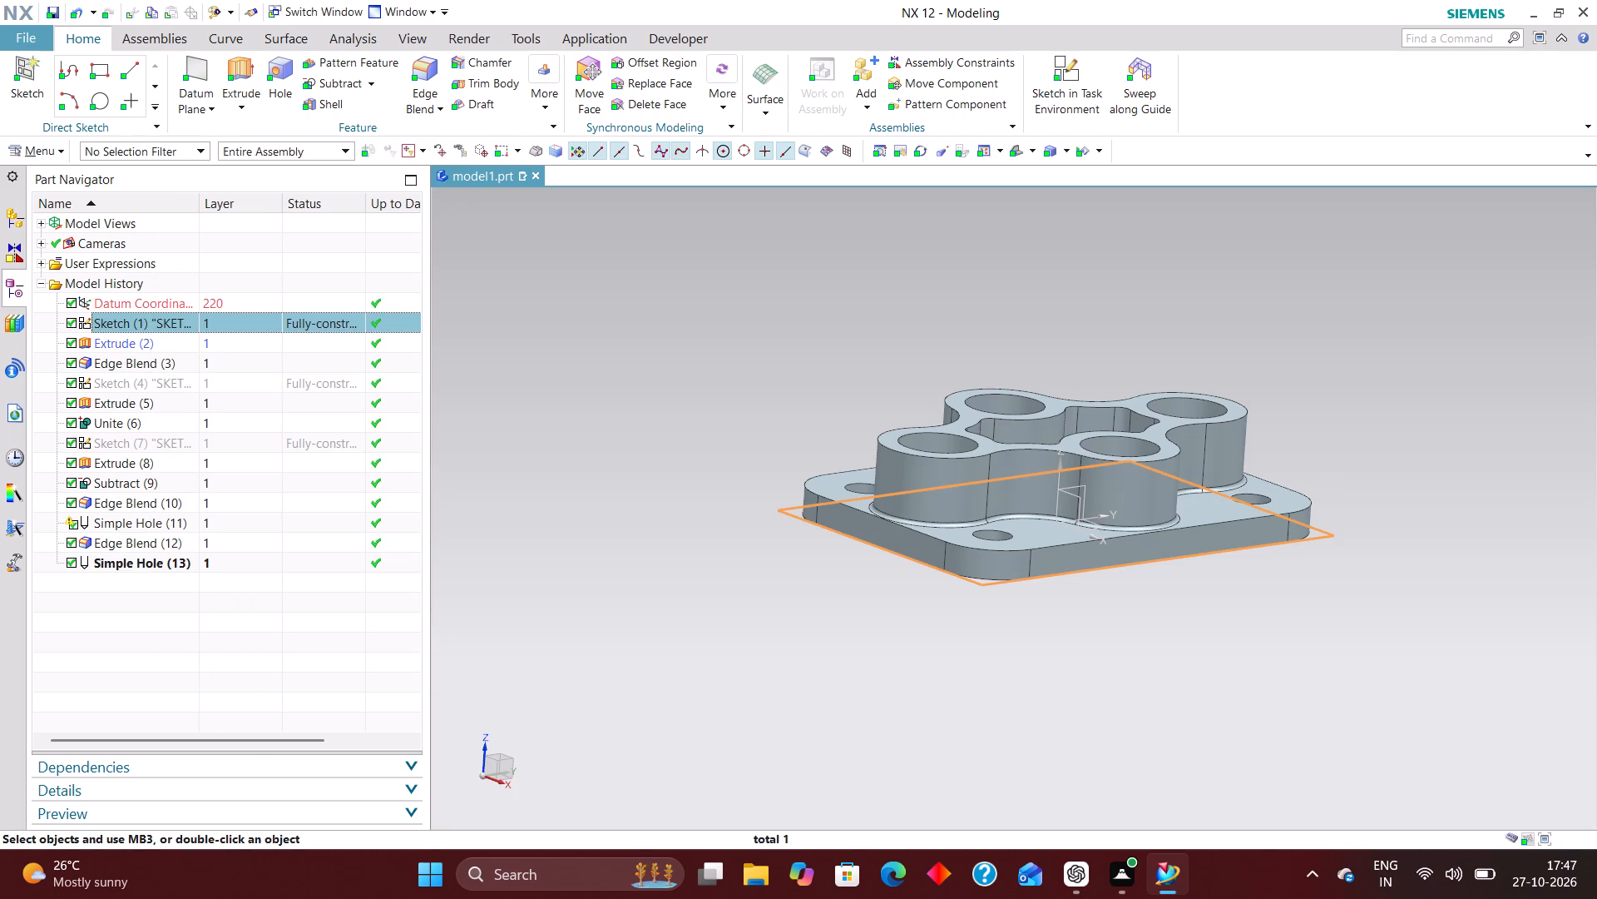
key("ctrl+j")
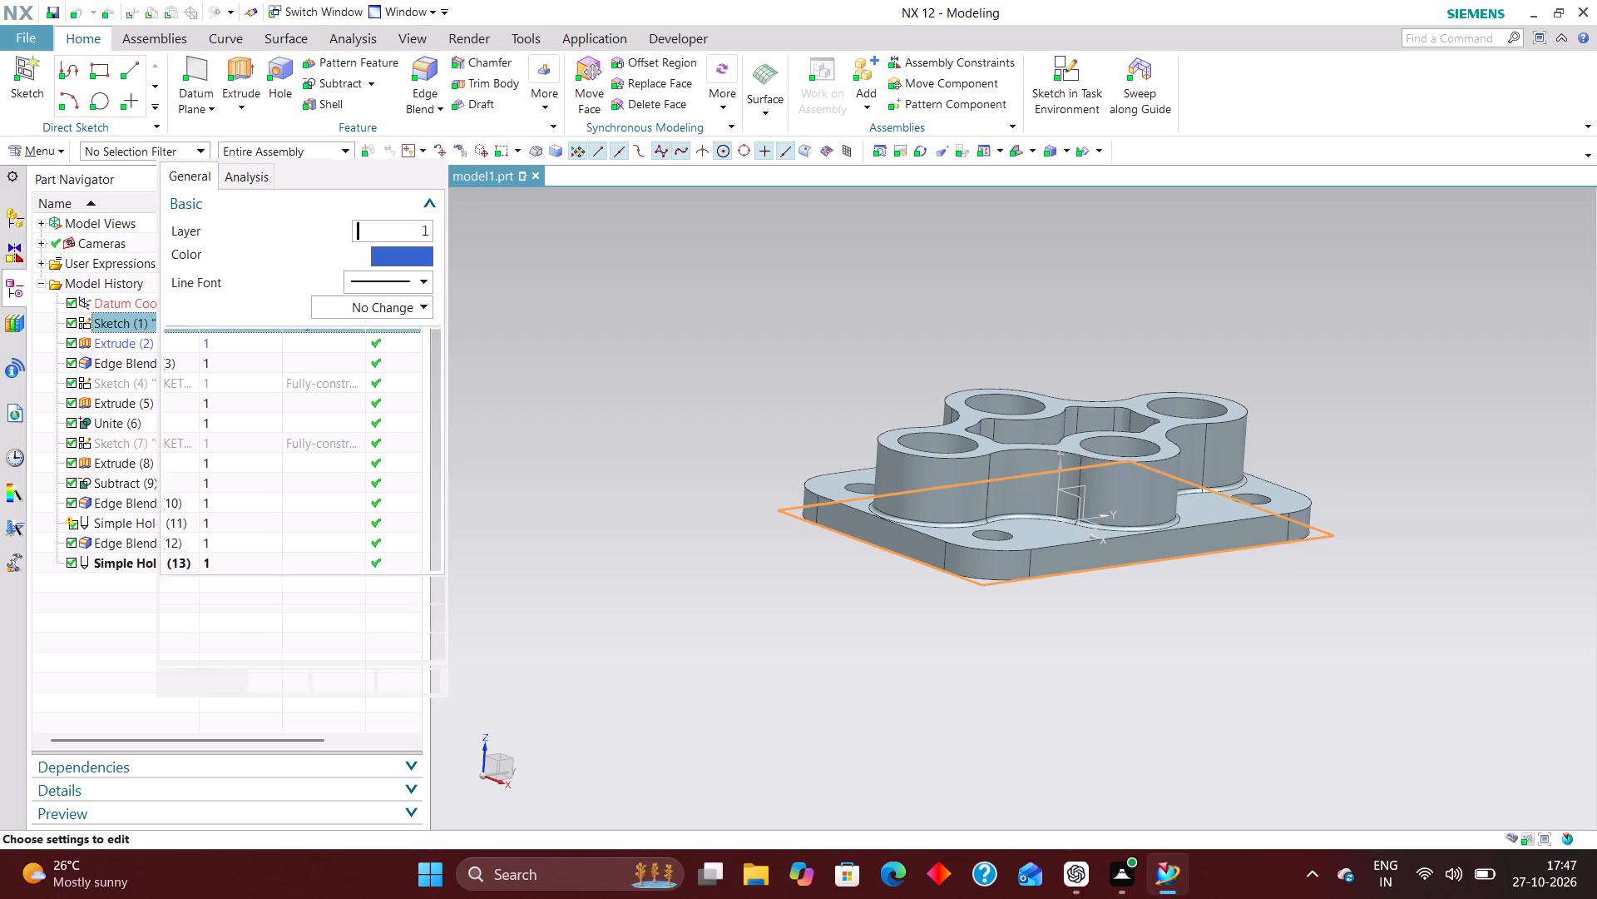
type("11")
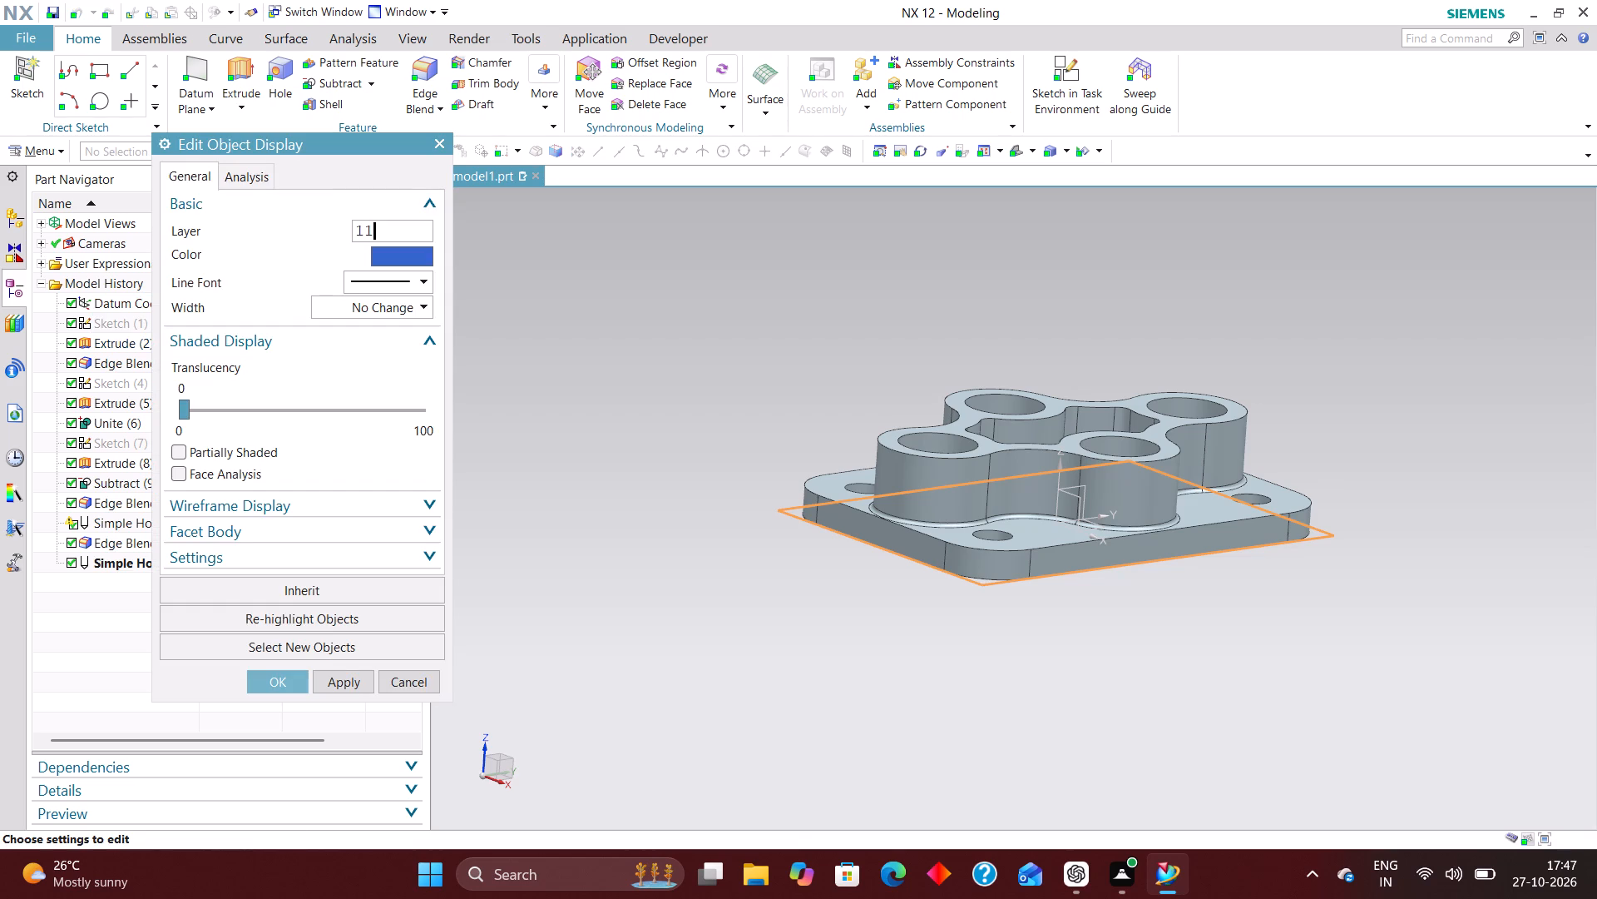
key("Return")
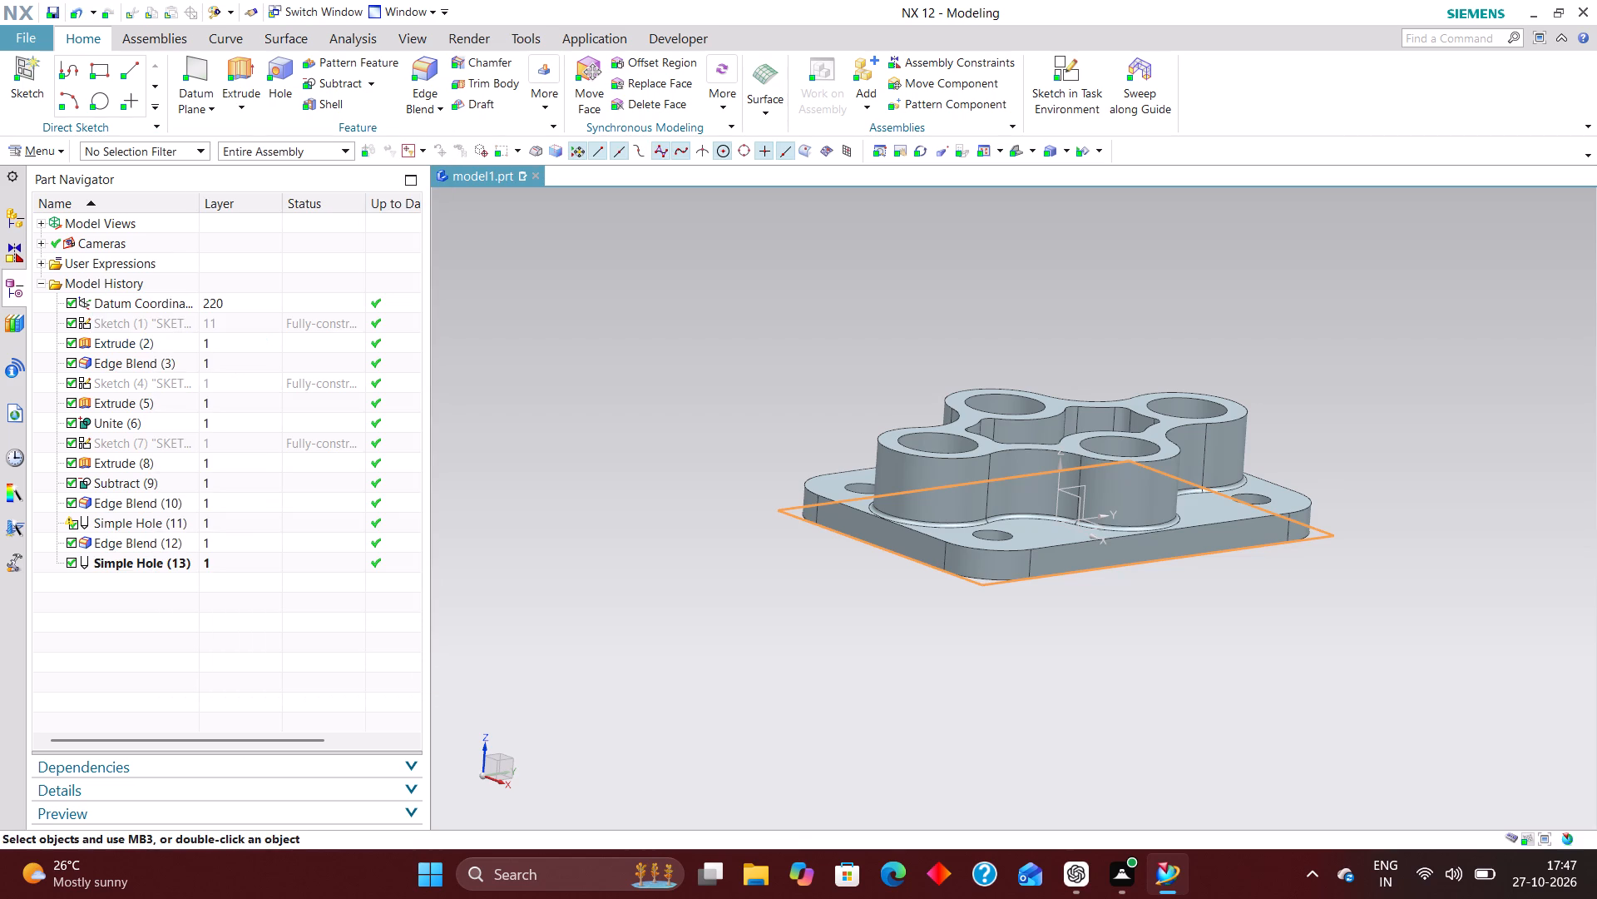
Move the solid plate body to layer 2, selecting it through the base plate feature Extrude (2).
left_click(222, 340)
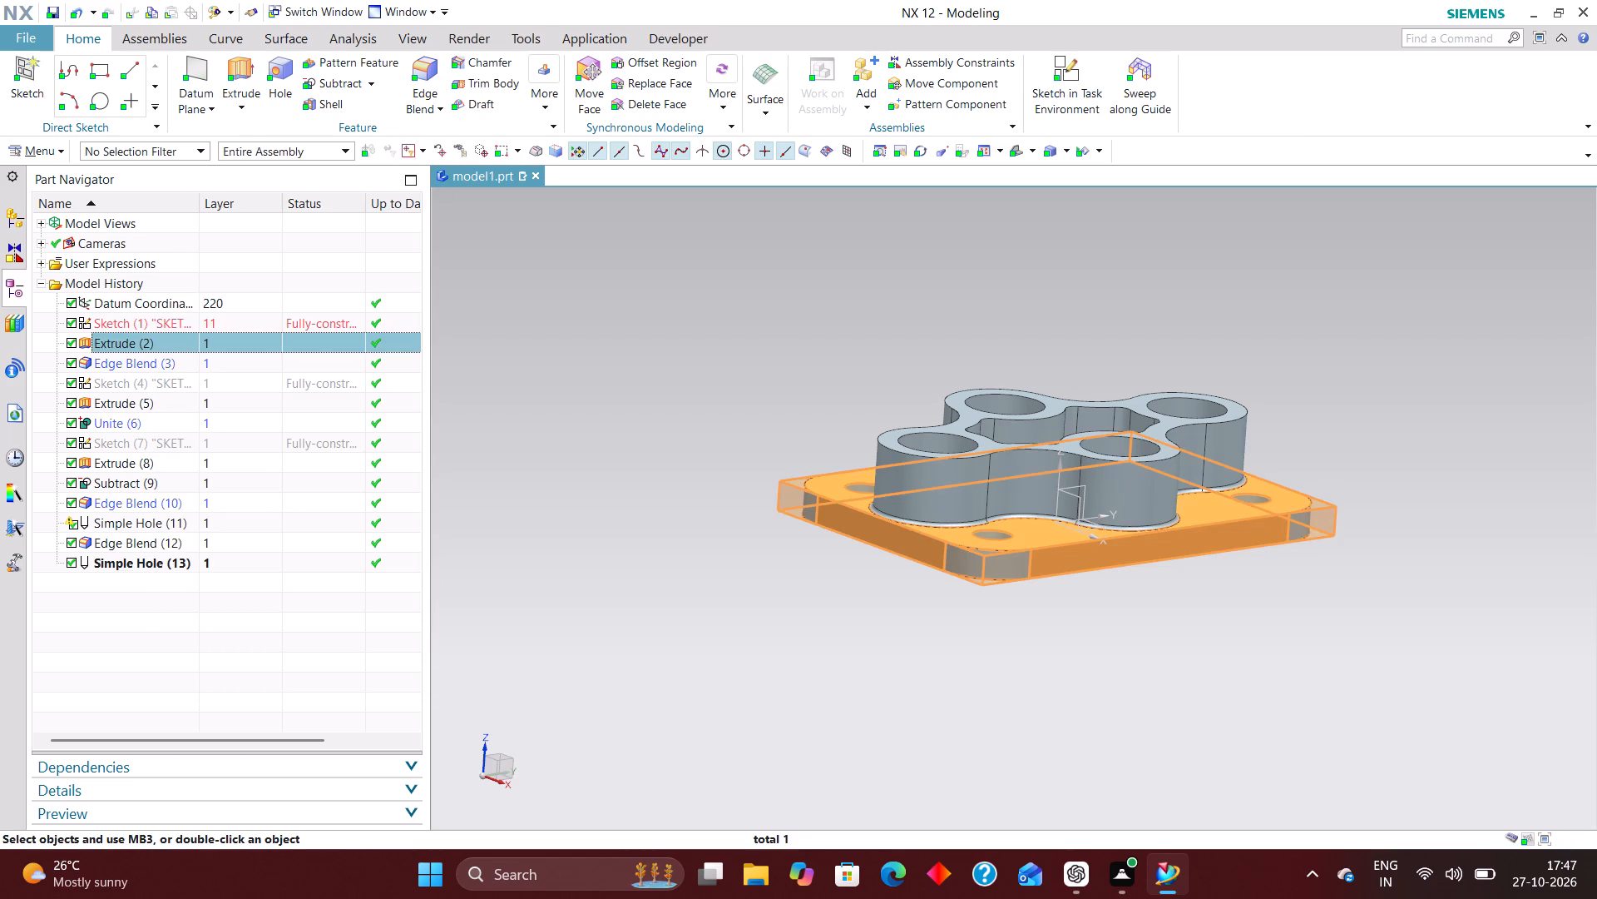
key("ctrl+j")
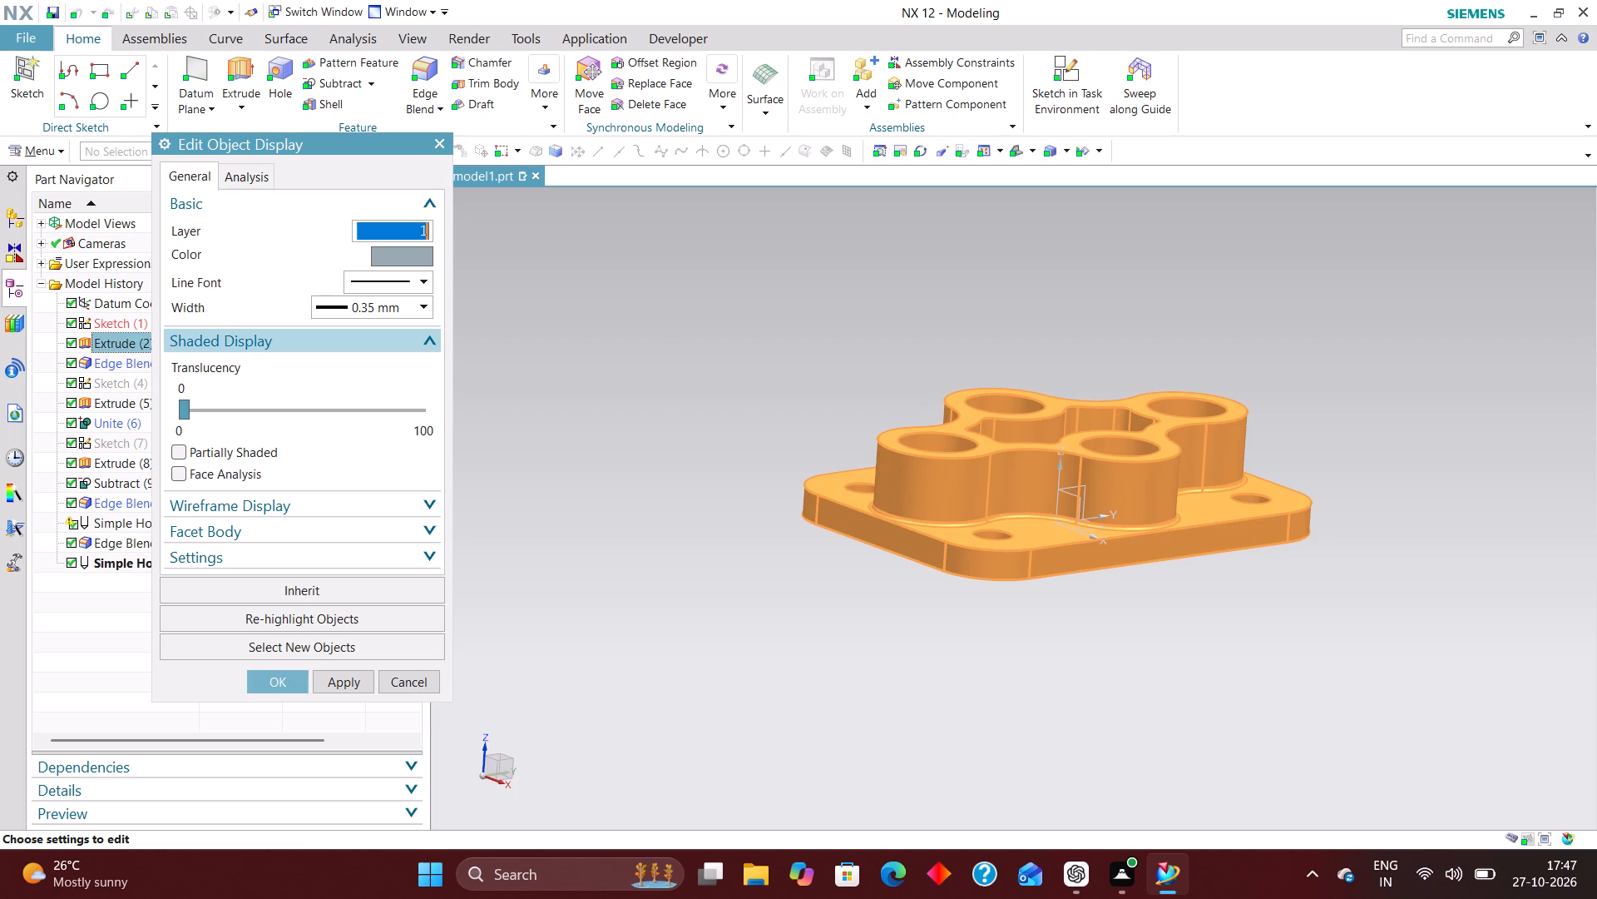
key("2")
key("Return")
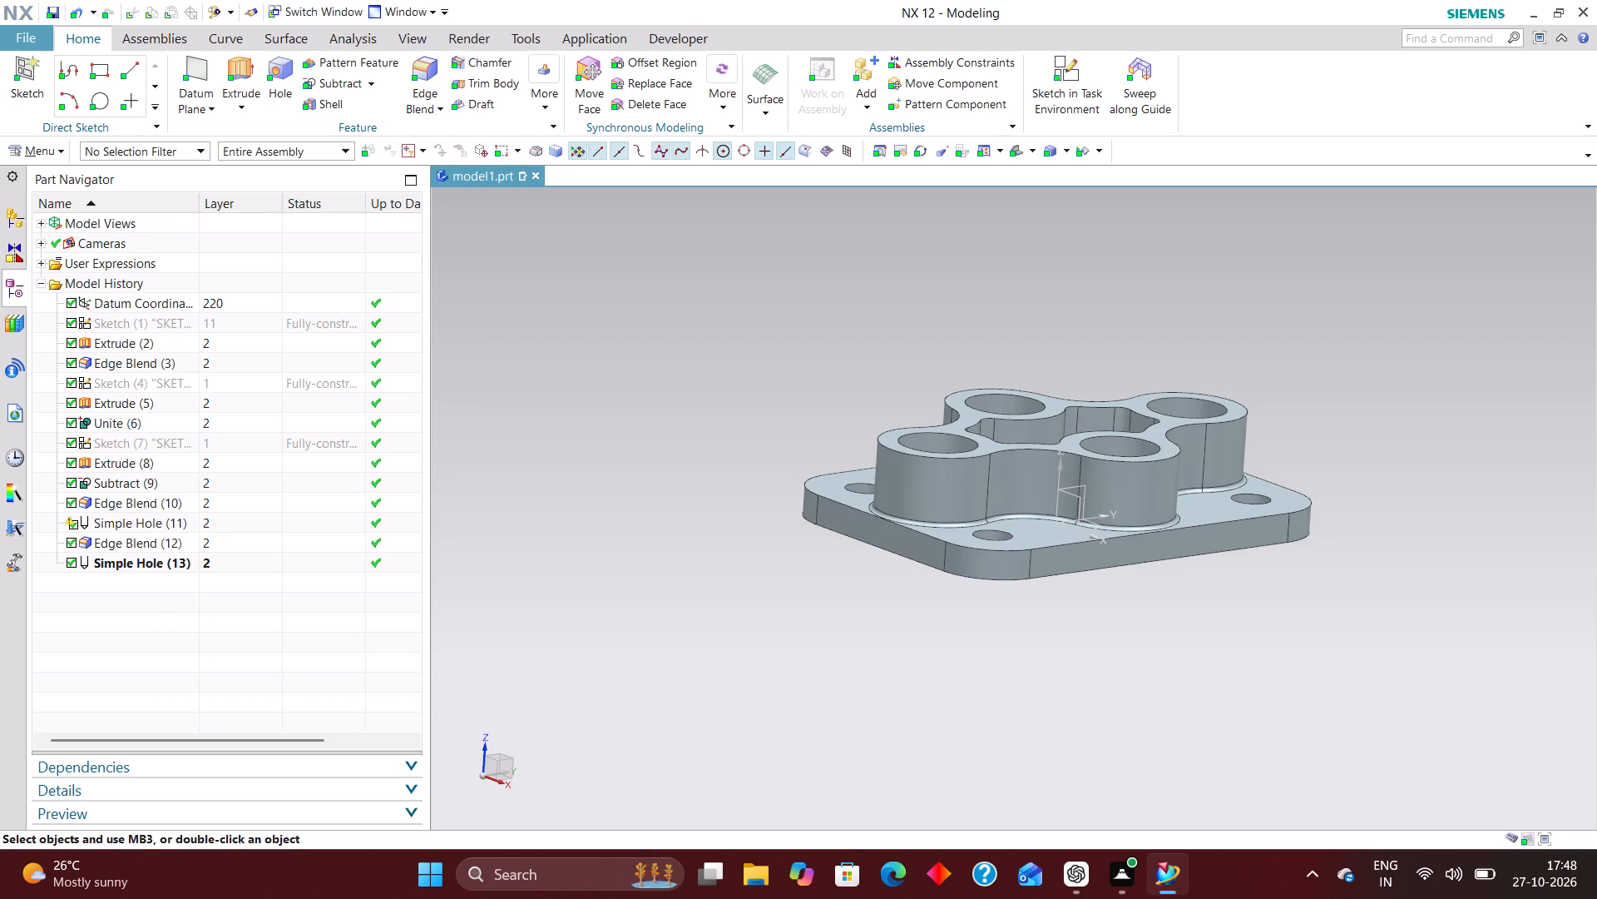
Move the four-lobed boss outline sketch, Sketch (4), to layer 12 through its object display settings.
left_click(212, 378)
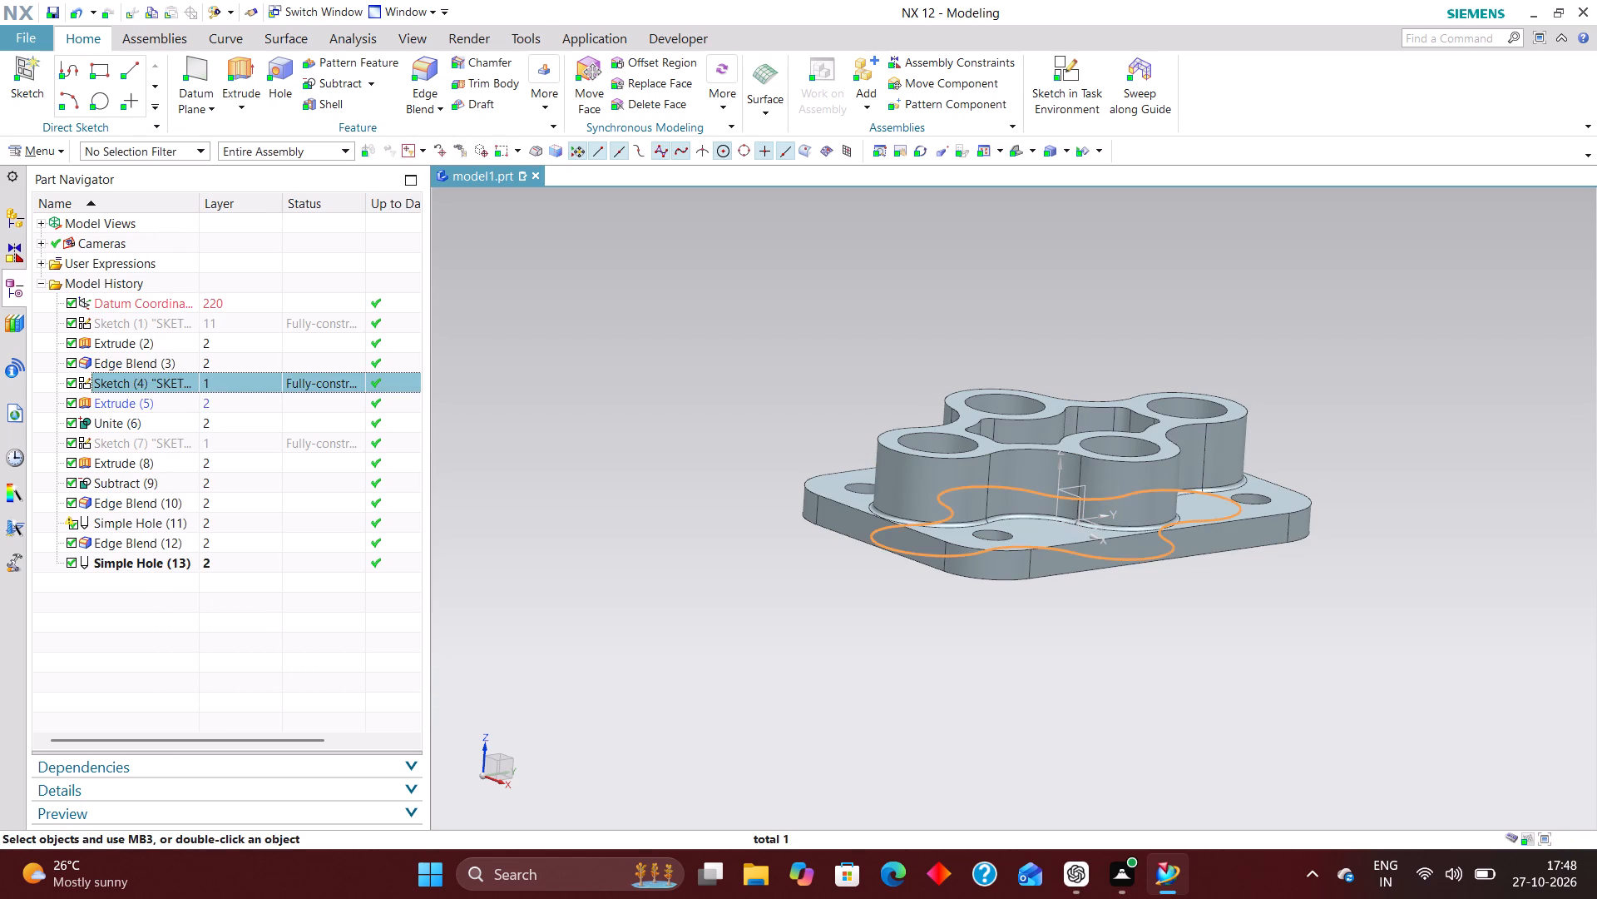
key("ctrl+j")
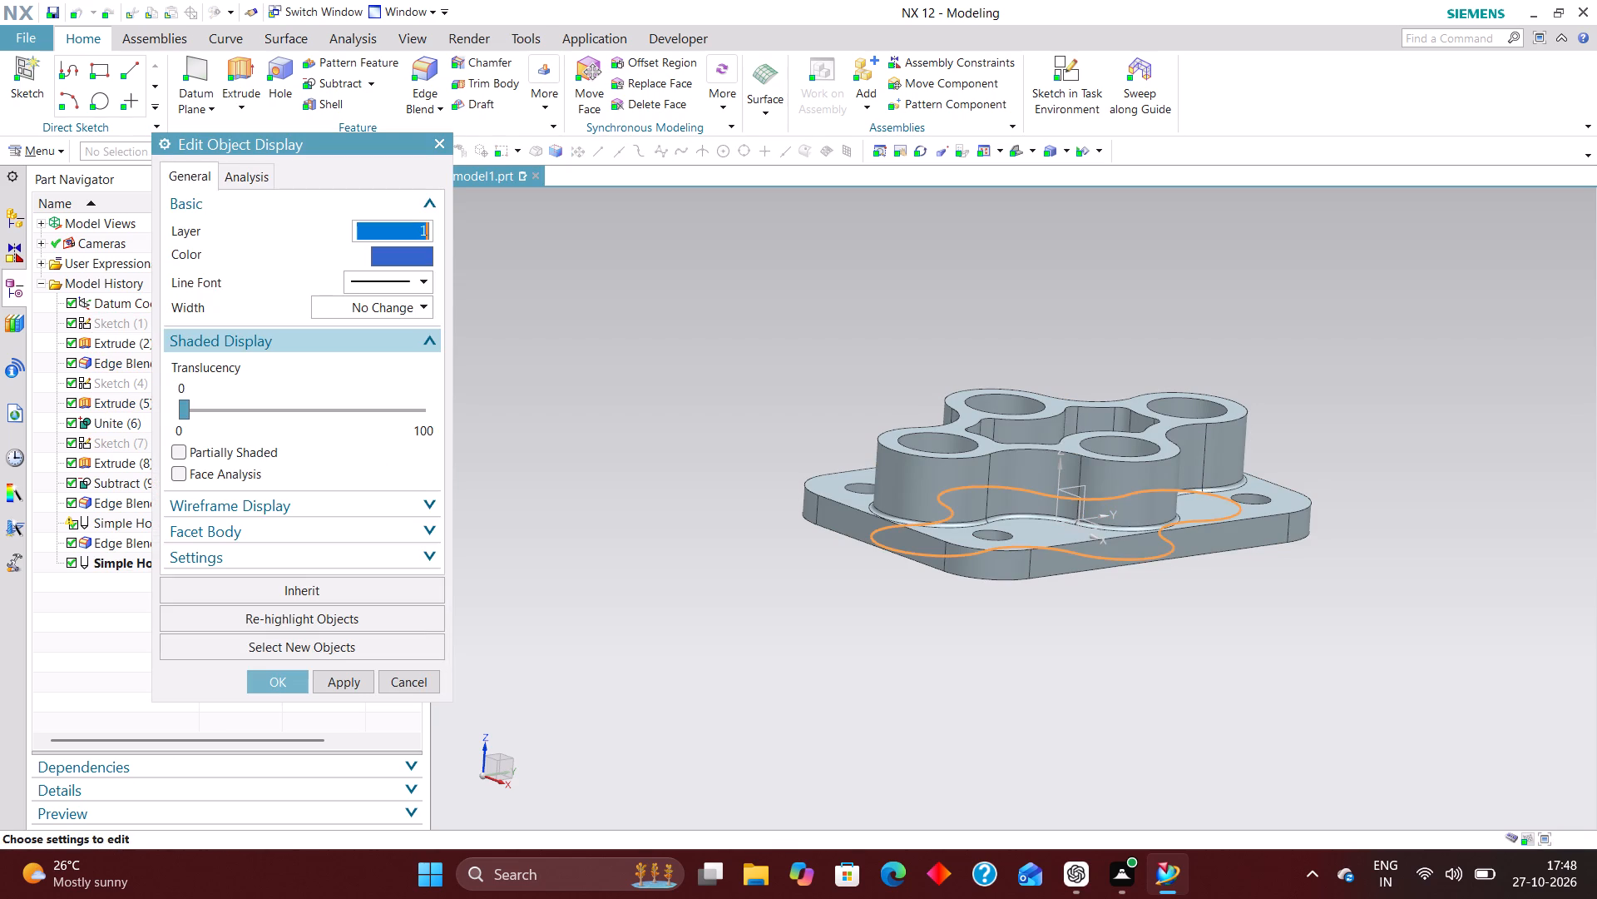
type("12")
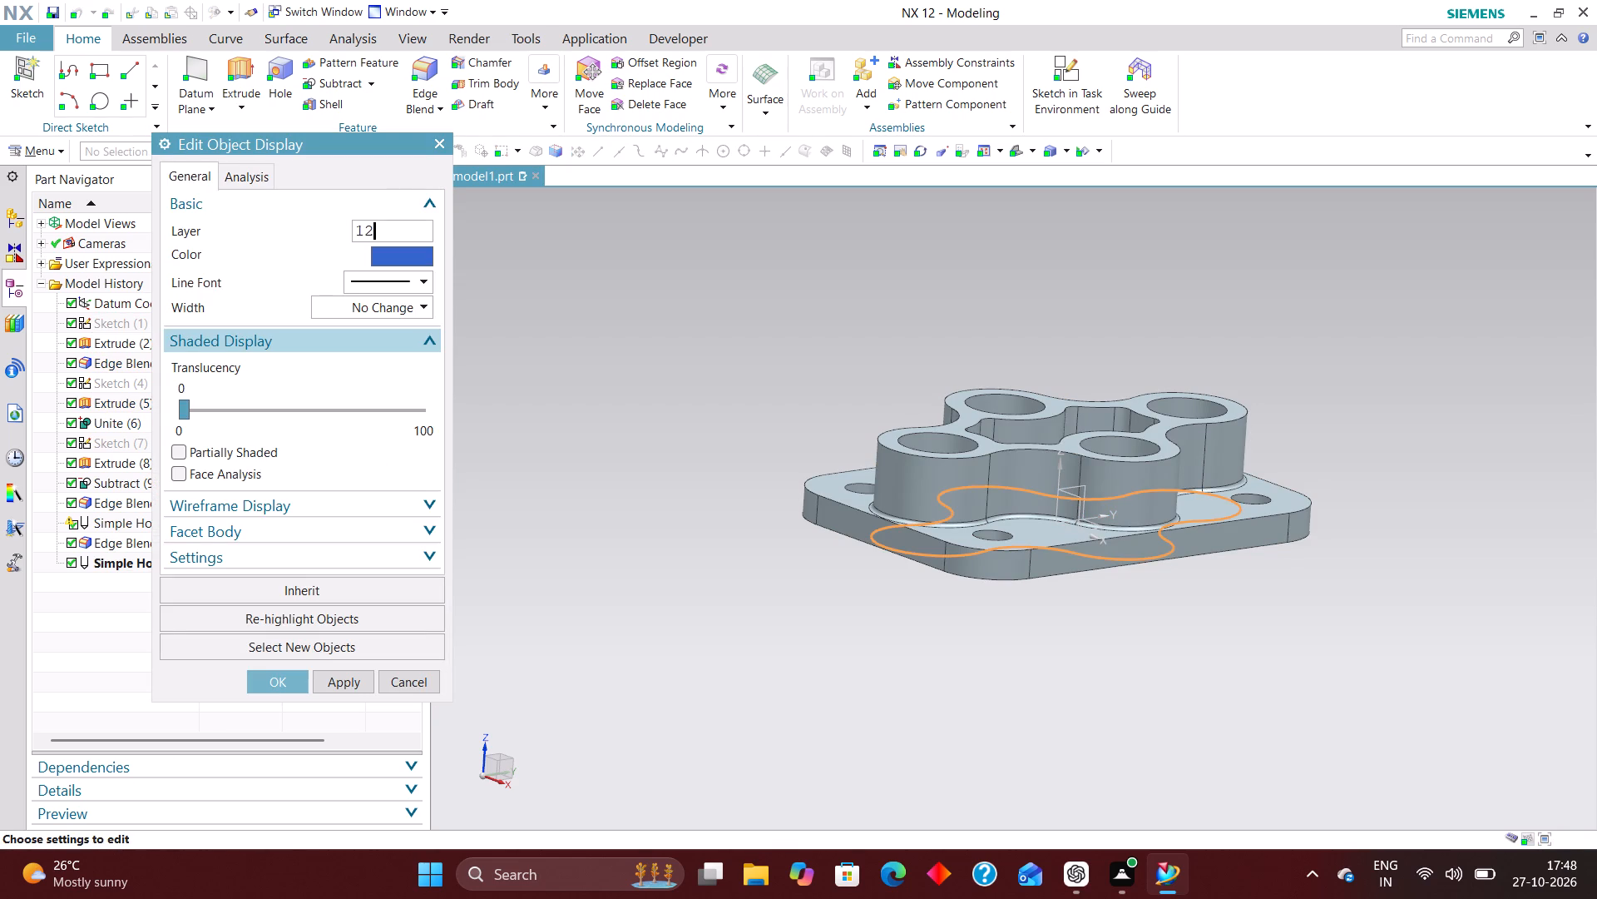
key("Return")
Move the inner pocket sketch, Sketch (7), to layer 13 through its object display settings.
left_click(216, 435)
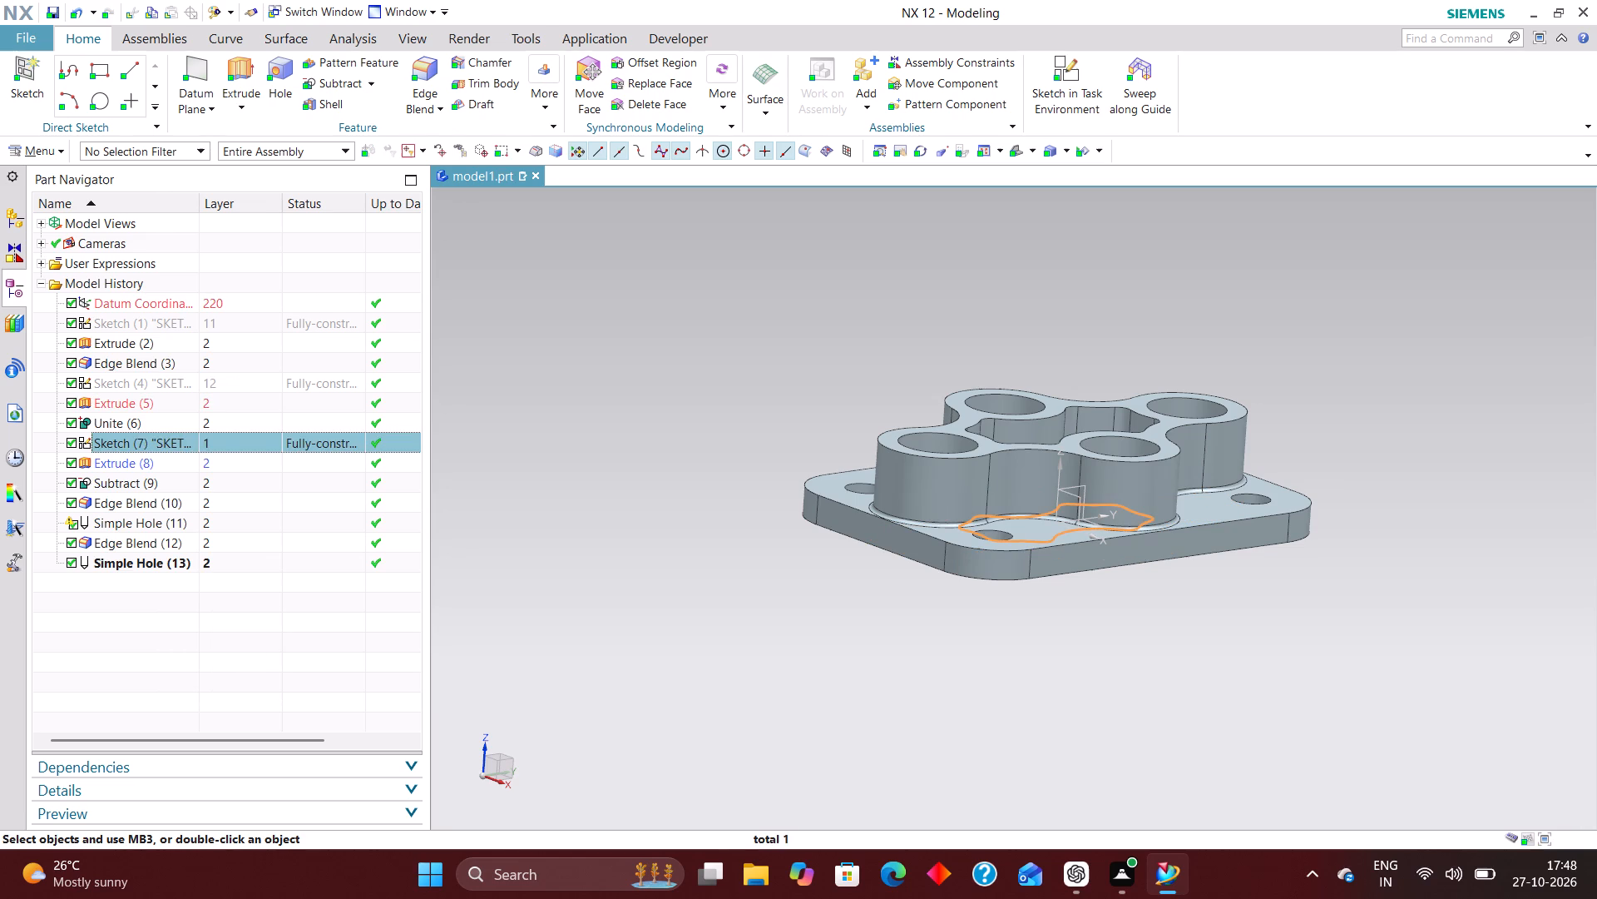
key("ctrl+j")
type("13")
key("Return")
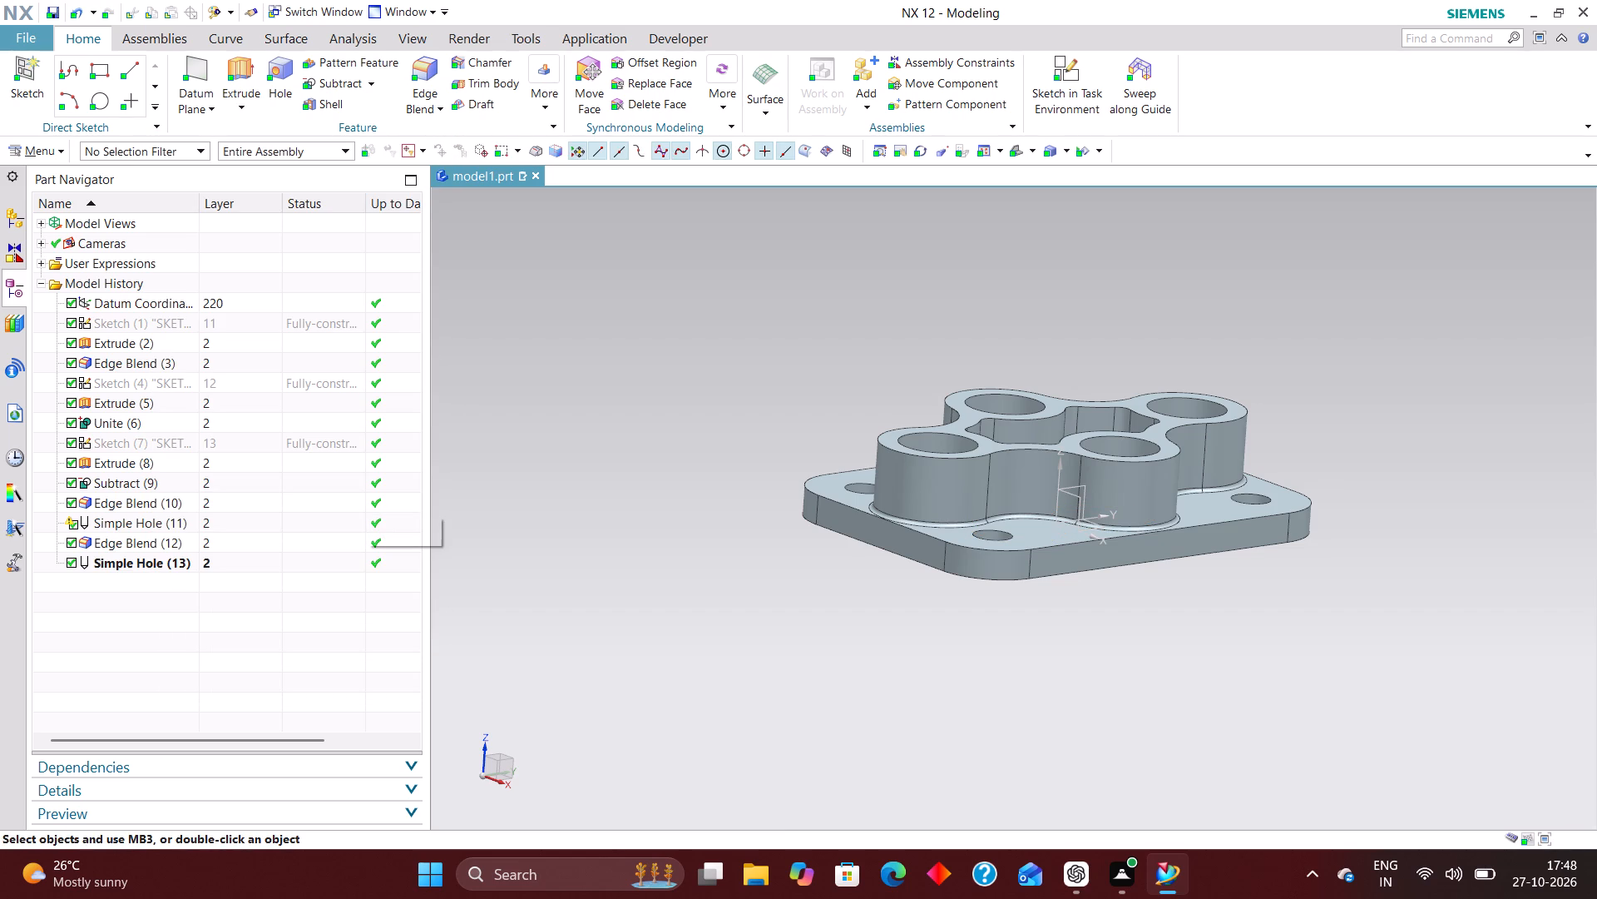
Group the lobe hole and corner hole features, Simple Hole (11) and Simple Hole (13), into a top-level feature group named HOLES with embedded members.
left_click(156, 520, "ctrl")
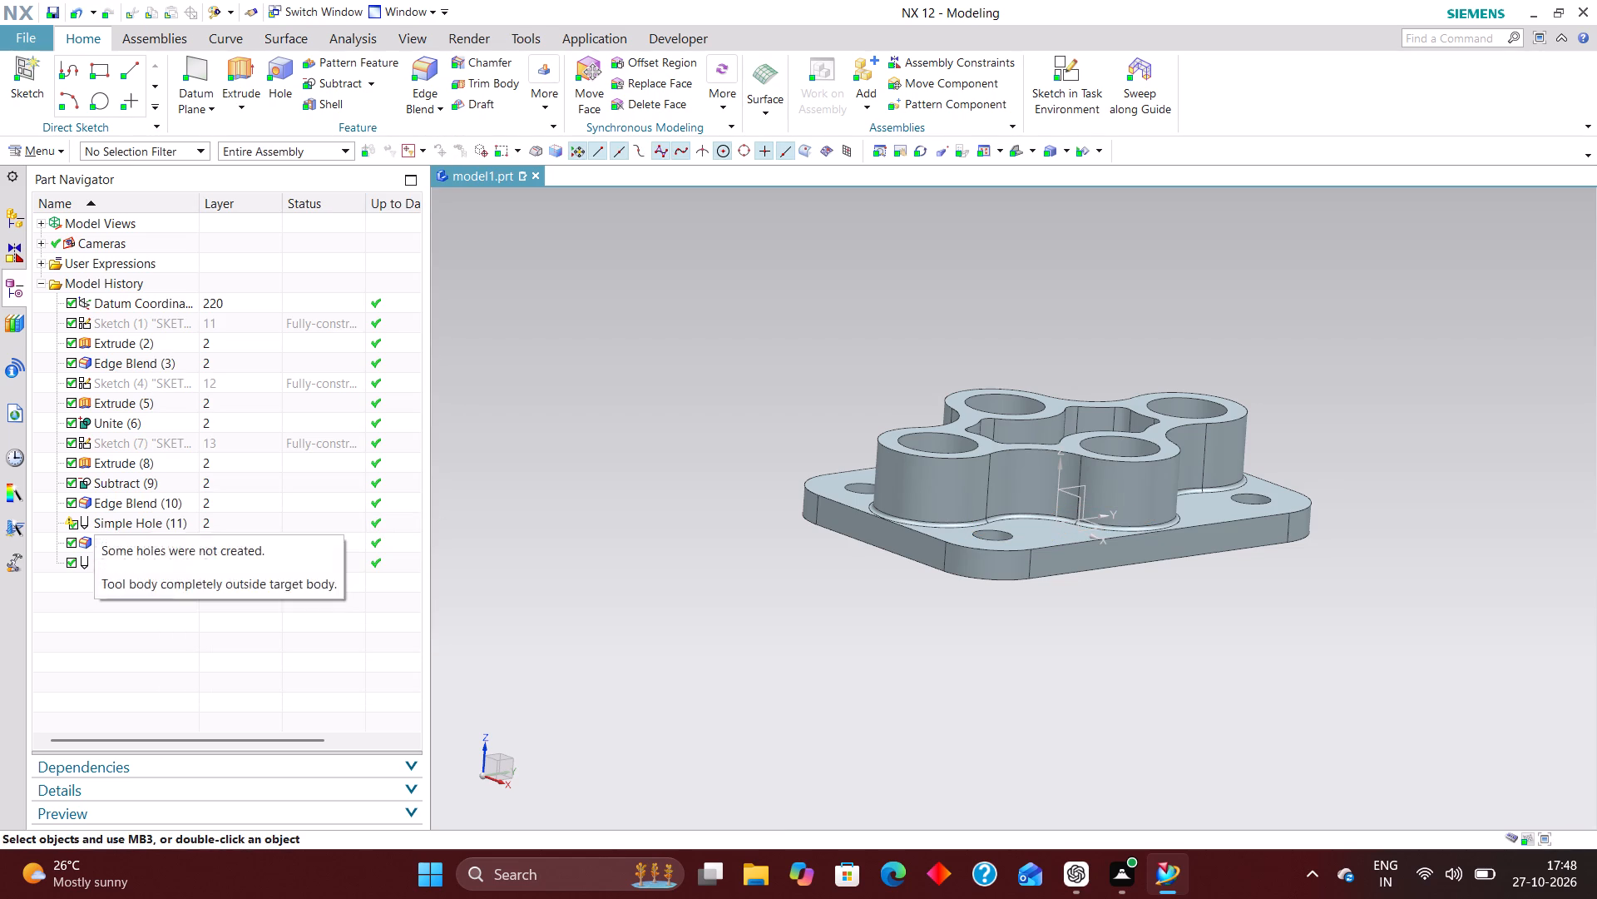
left_click(164, 562, "ctrl")
right_click(166, 564)
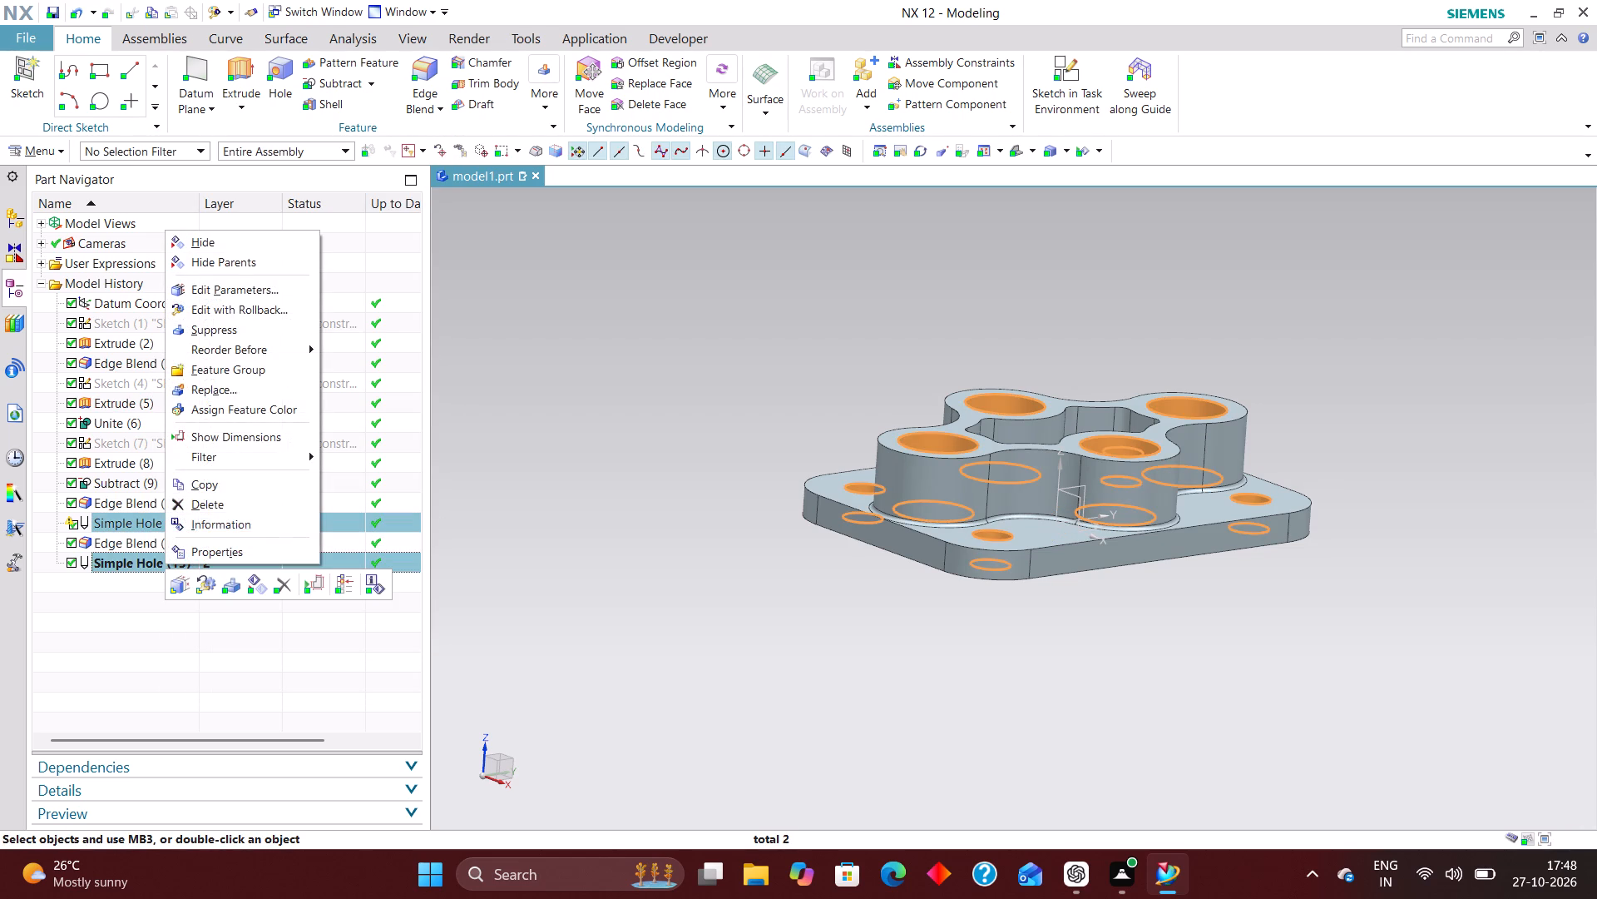
left_click(215, 376)
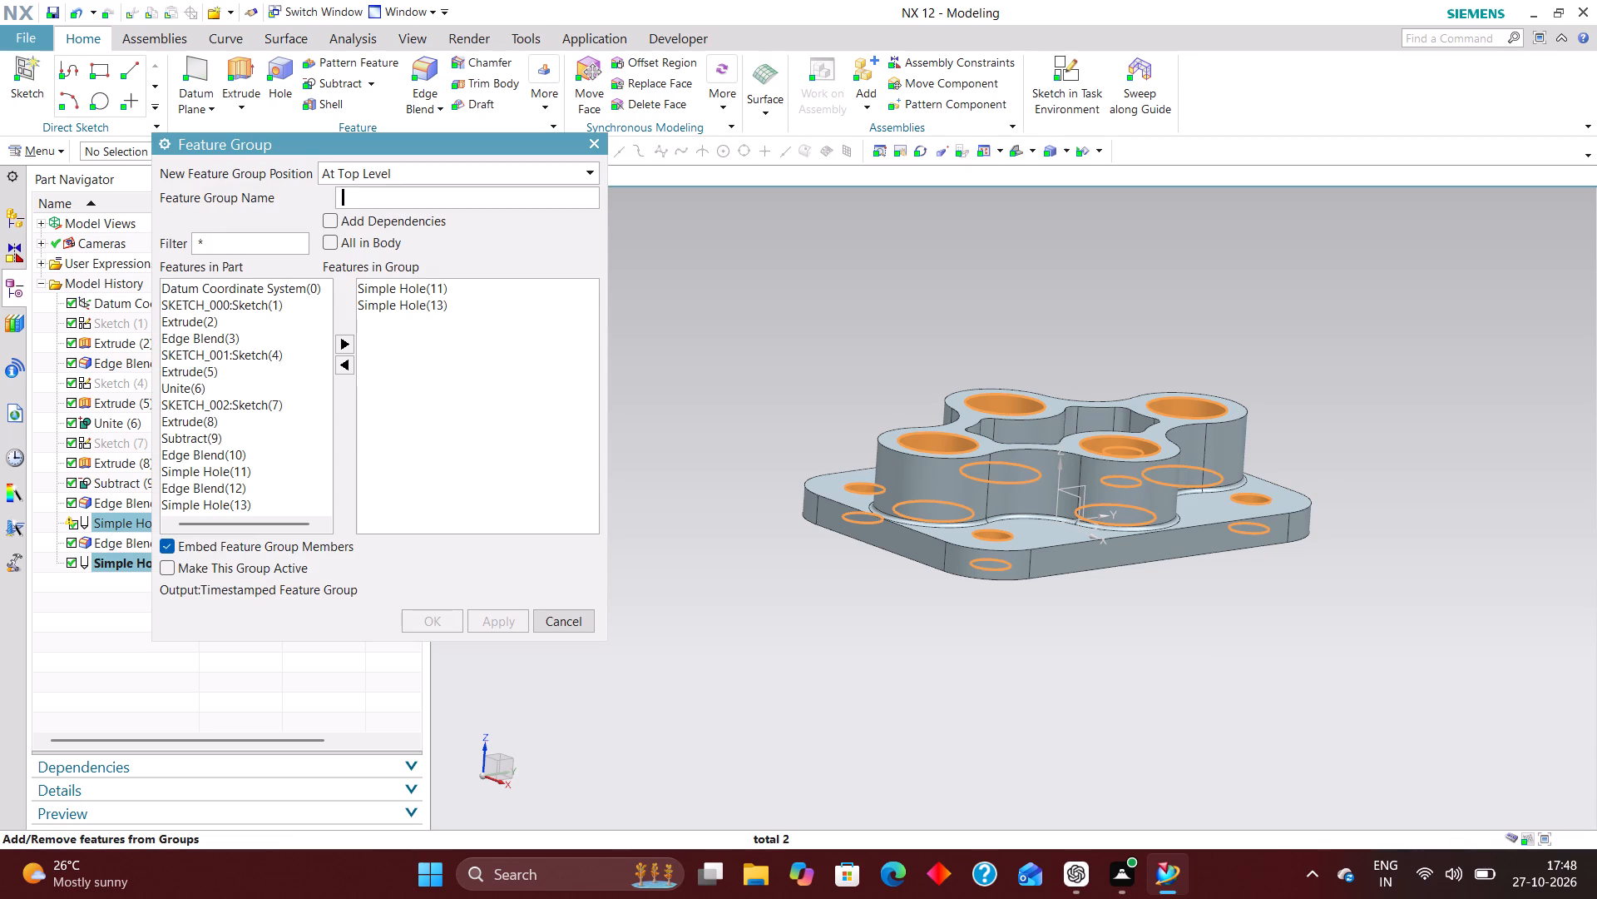
type("GR")
type("OU")
key("BackSpace")
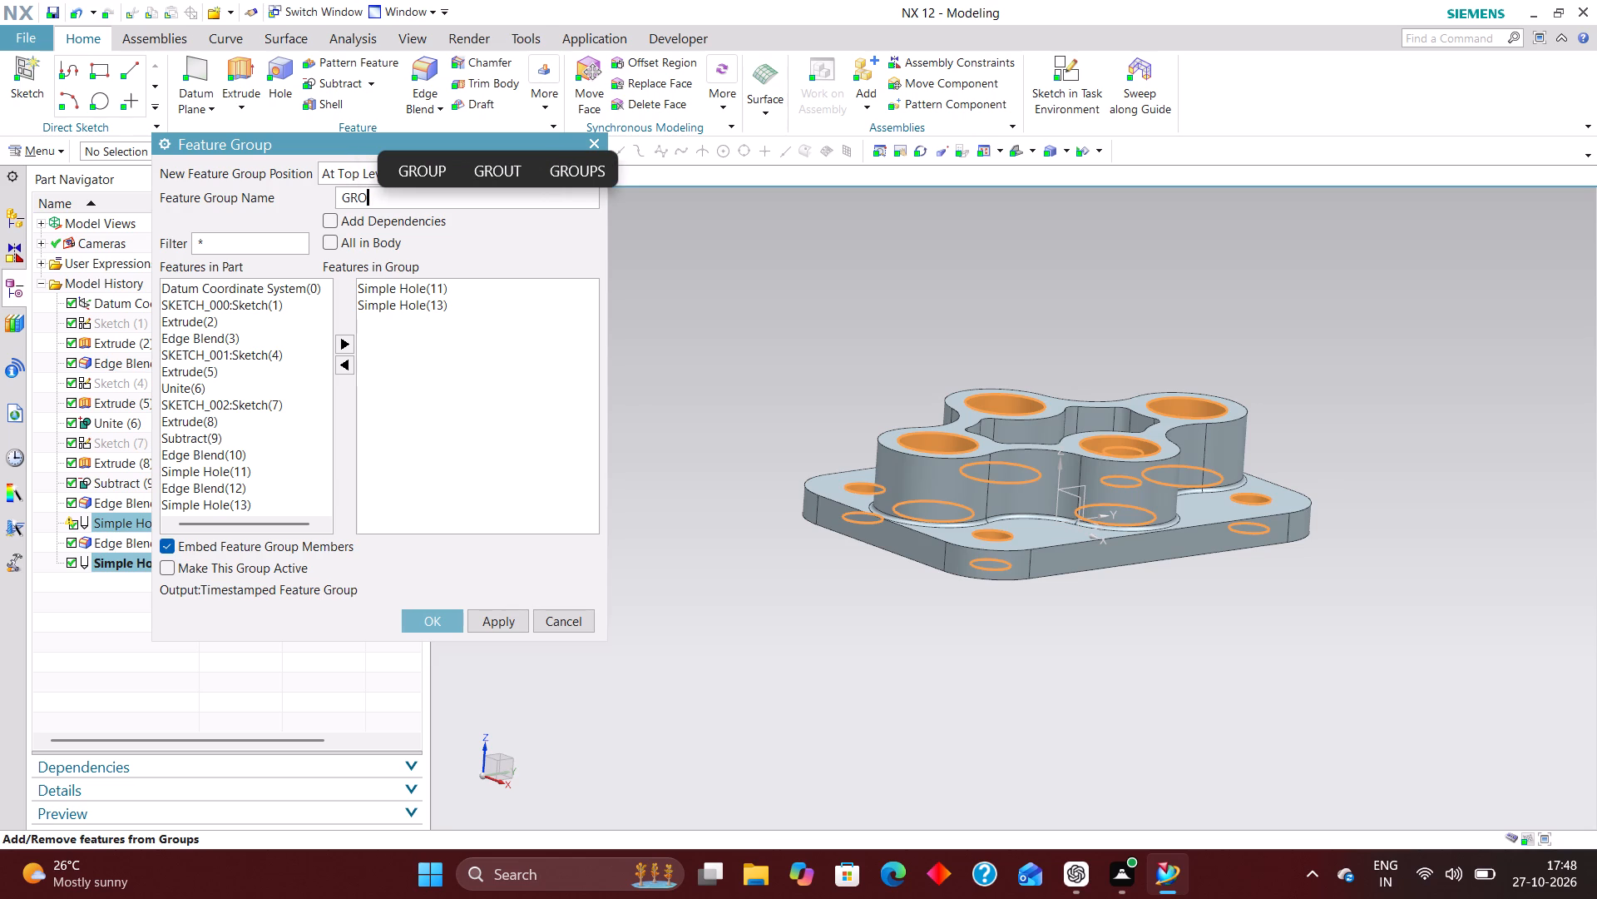
key("BackSpace")
key("BackSpace")
key("BackSpace")
type("HOLES")
key("Return")
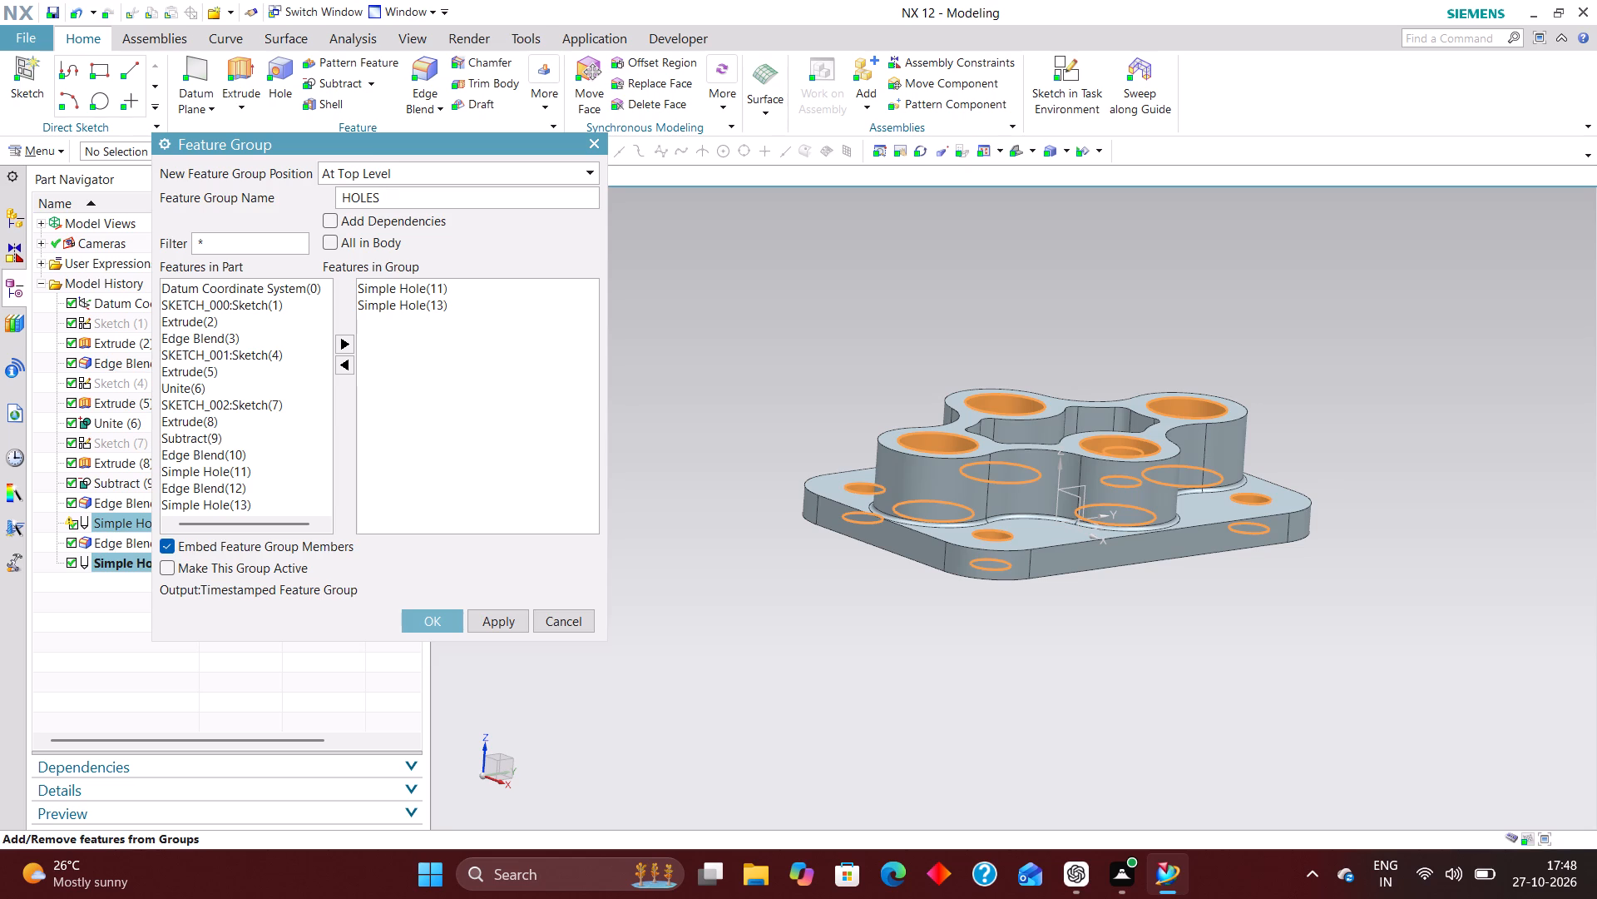
left_click(448, 614)
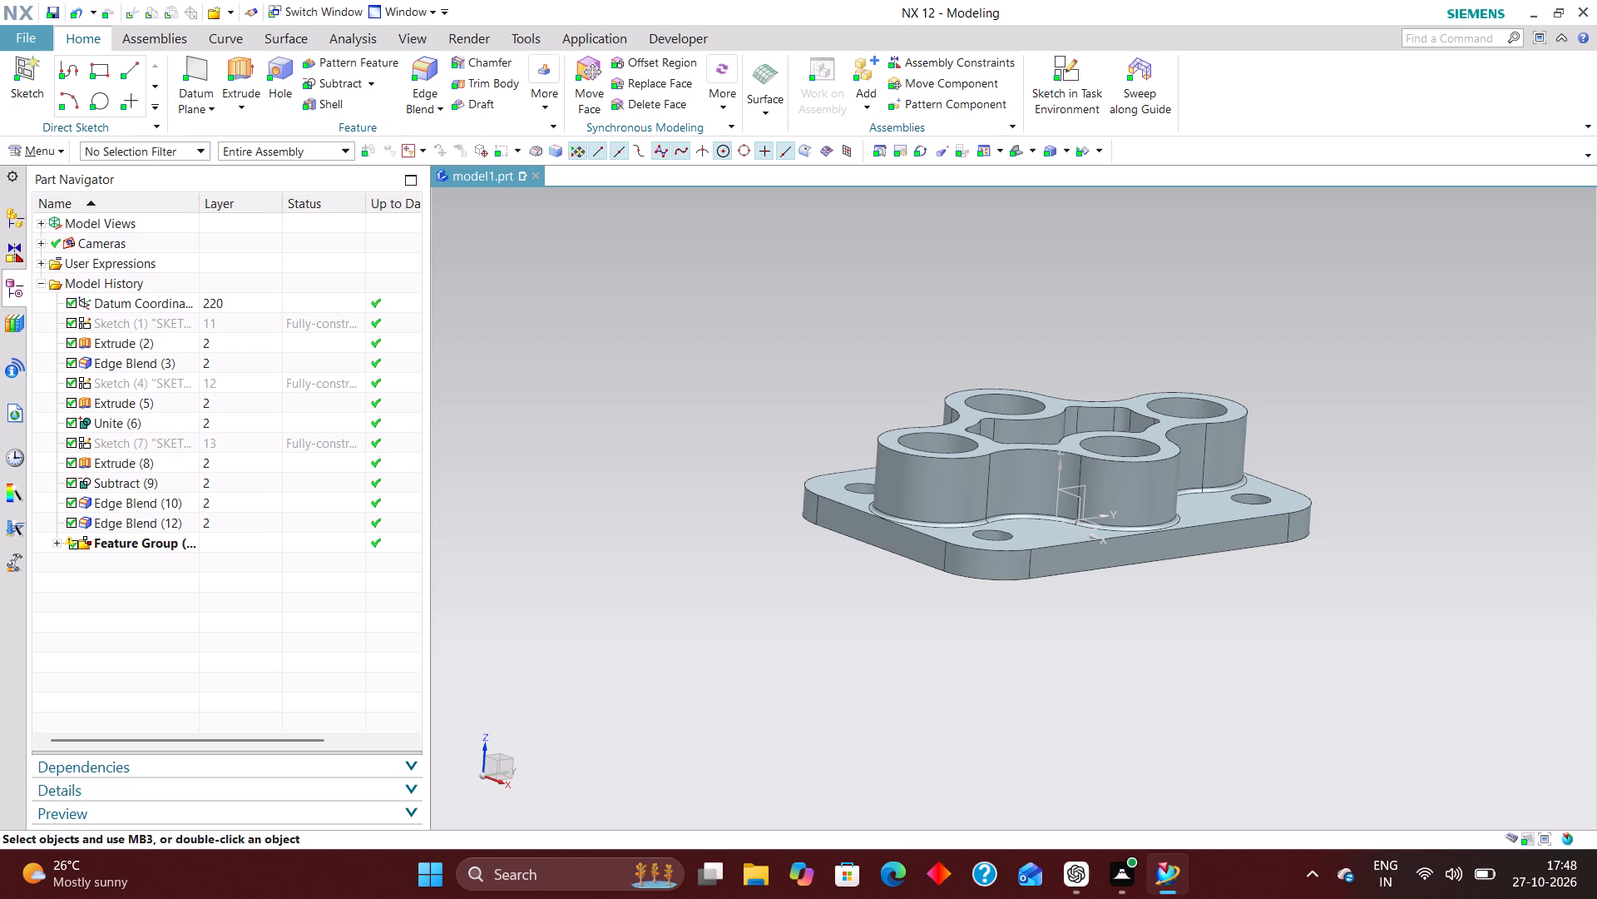
Assign the library material Steel to the solid plate body.
key("space")
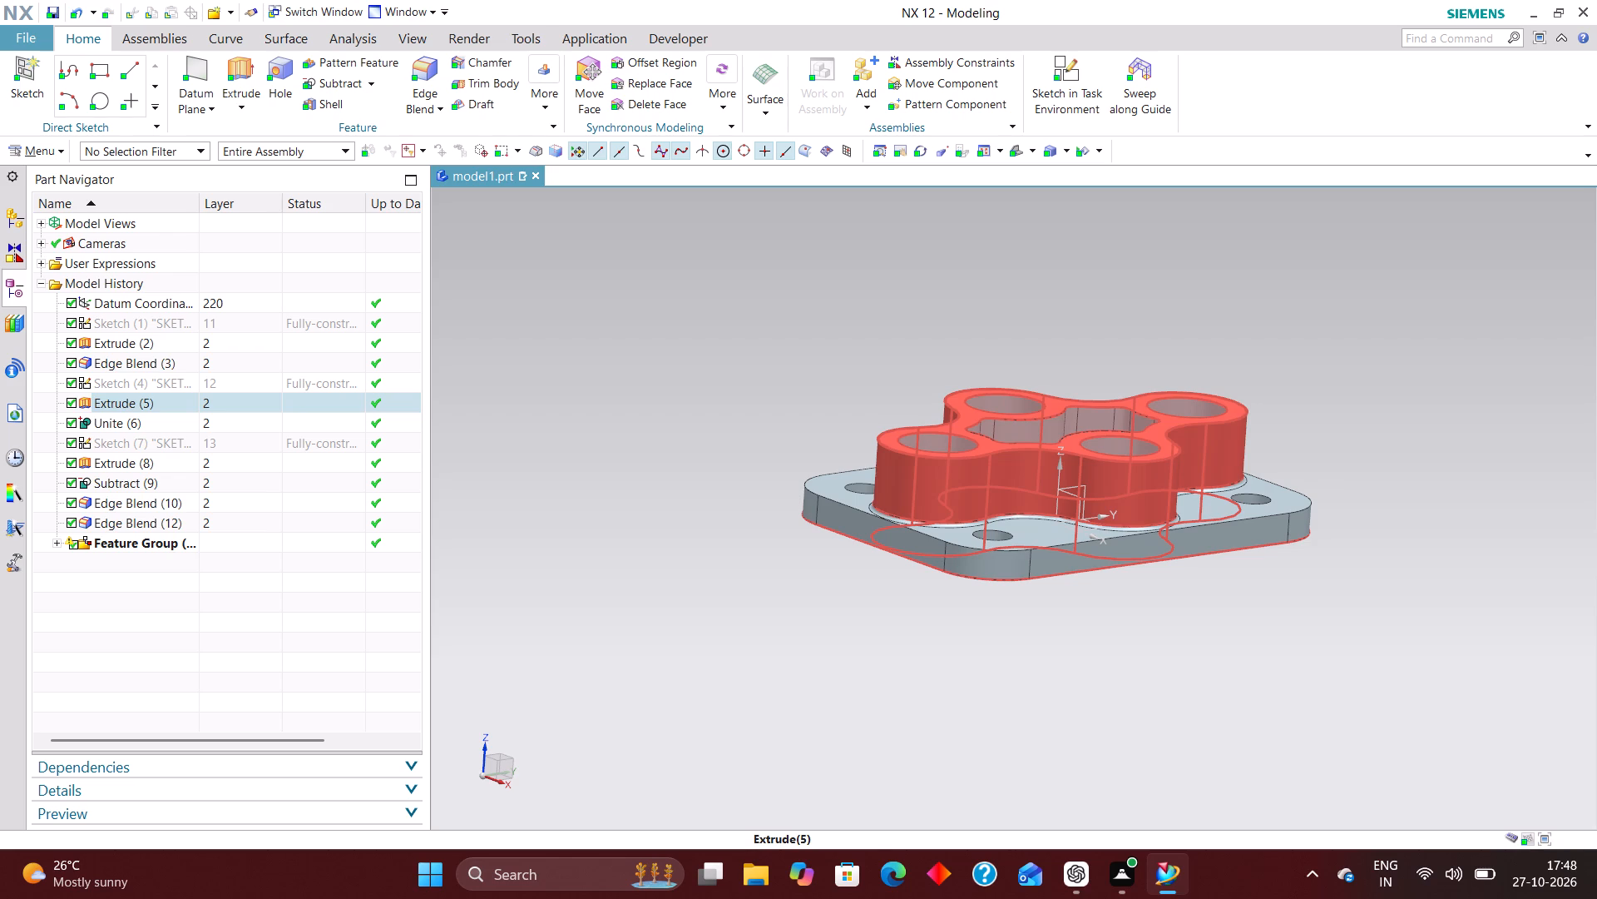
key("Left")
key("End")
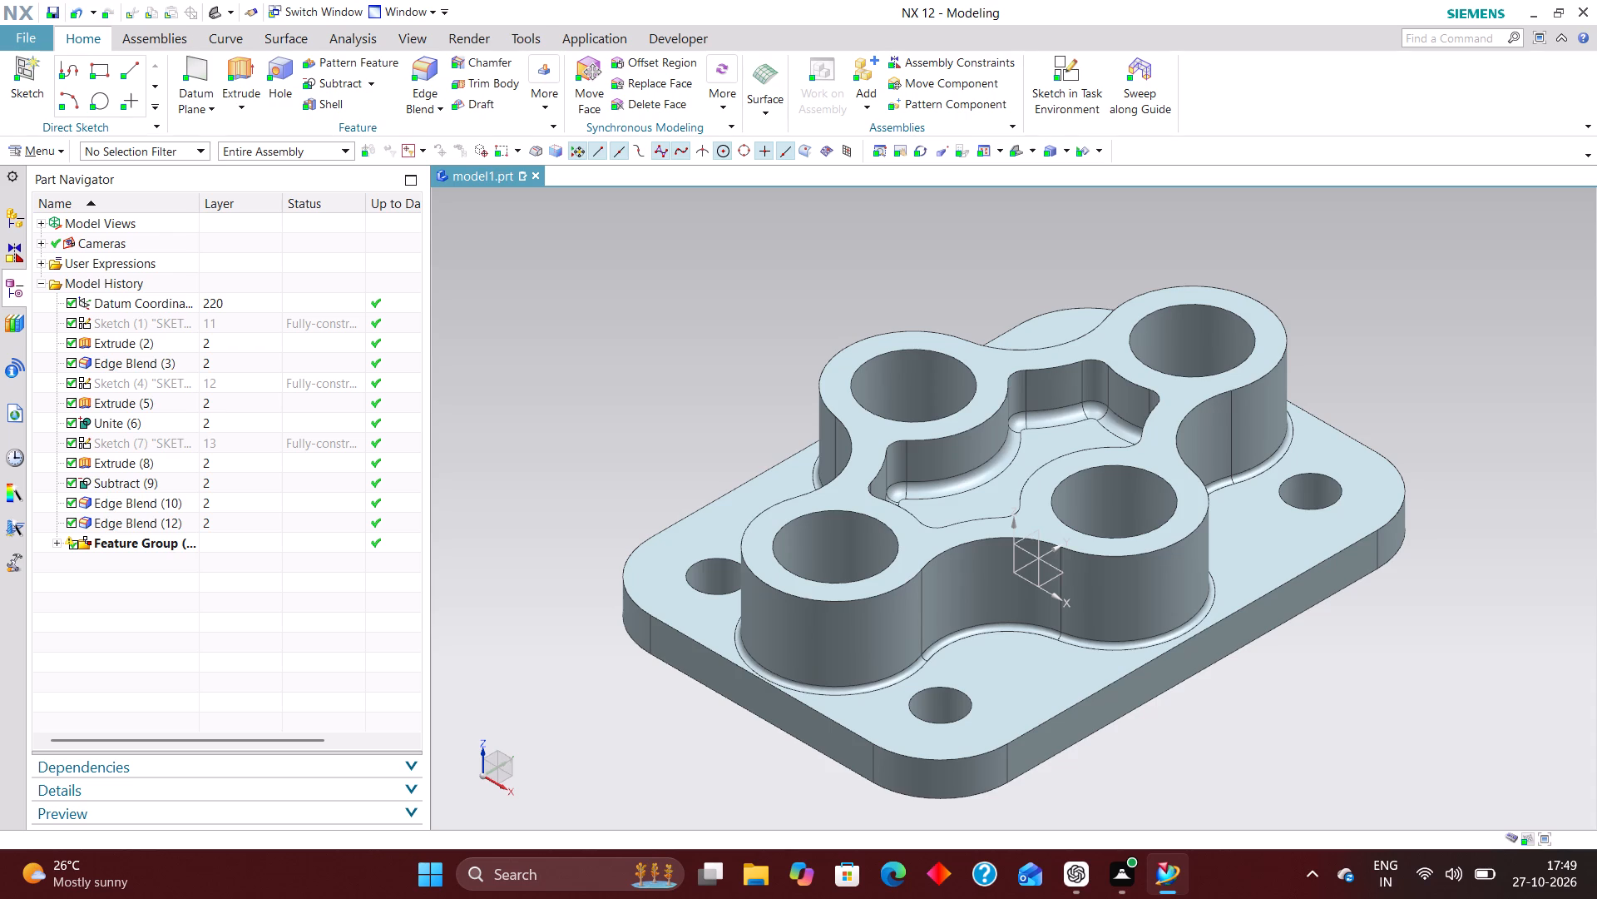
left_click_drag(79, 186, 77, 175)
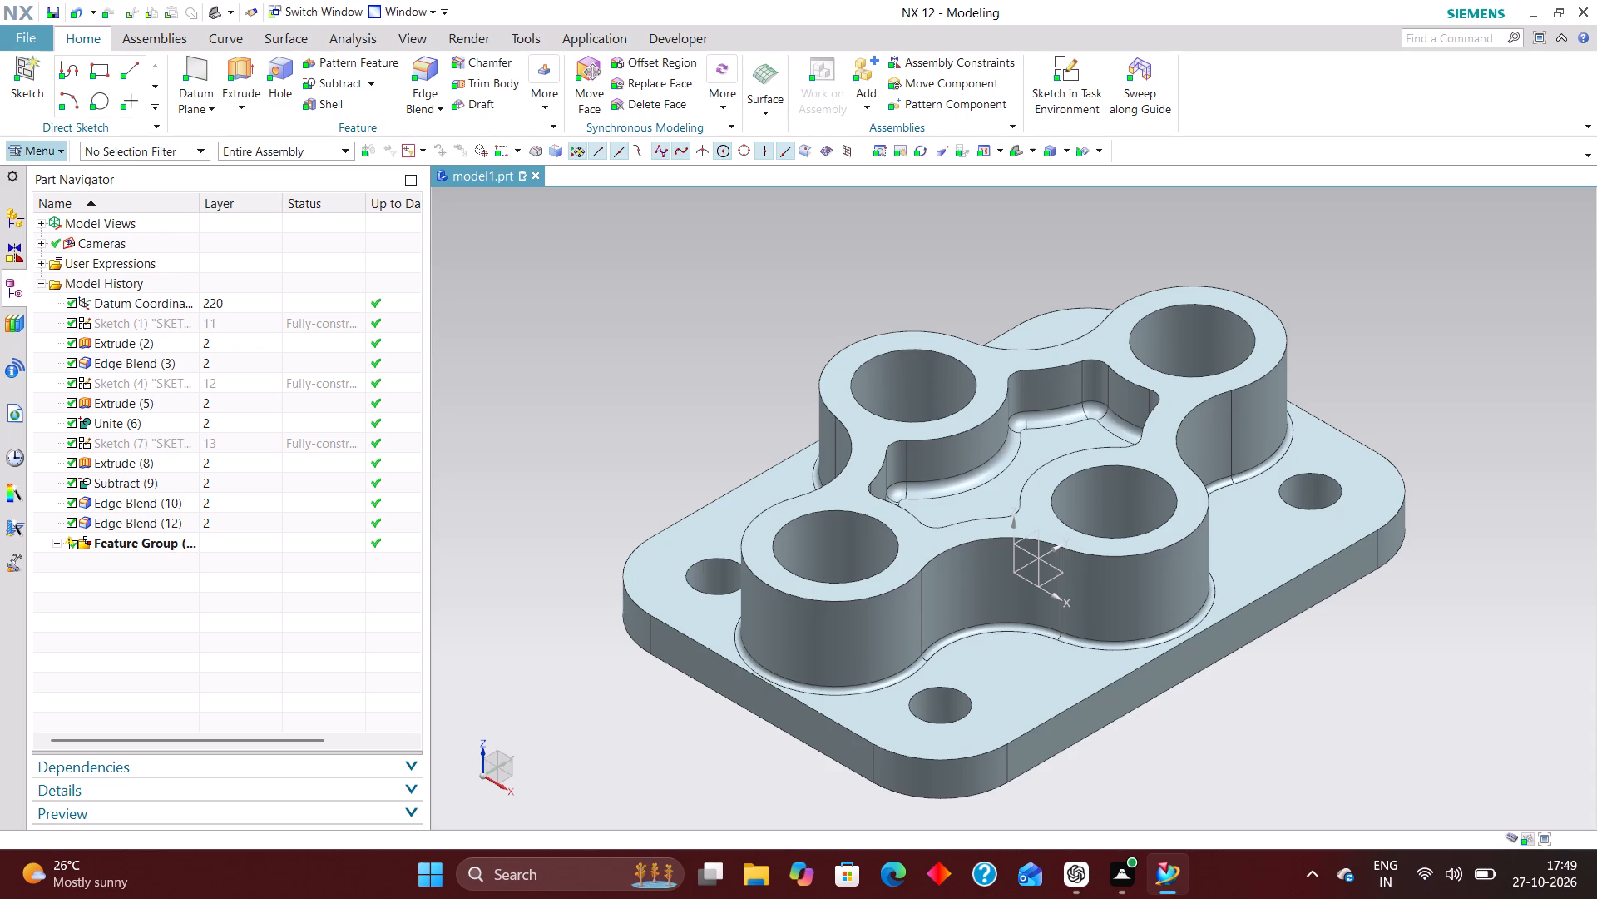
left_click(61, 147)
left_click(65, 171)
double_click(62, 272)
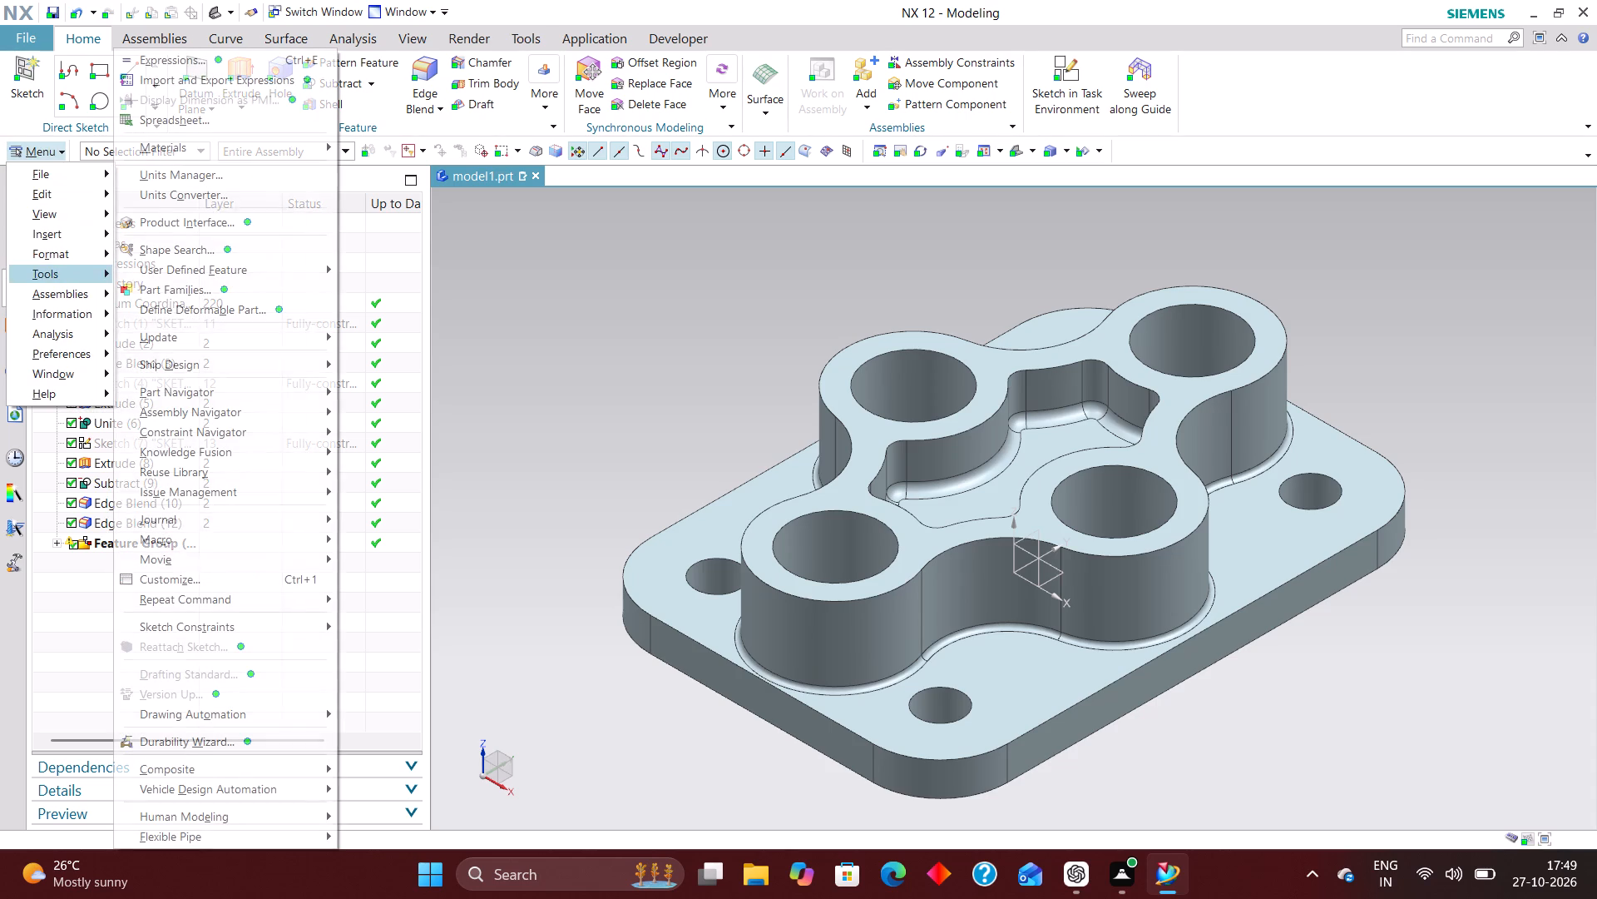
left_click(52, 150)
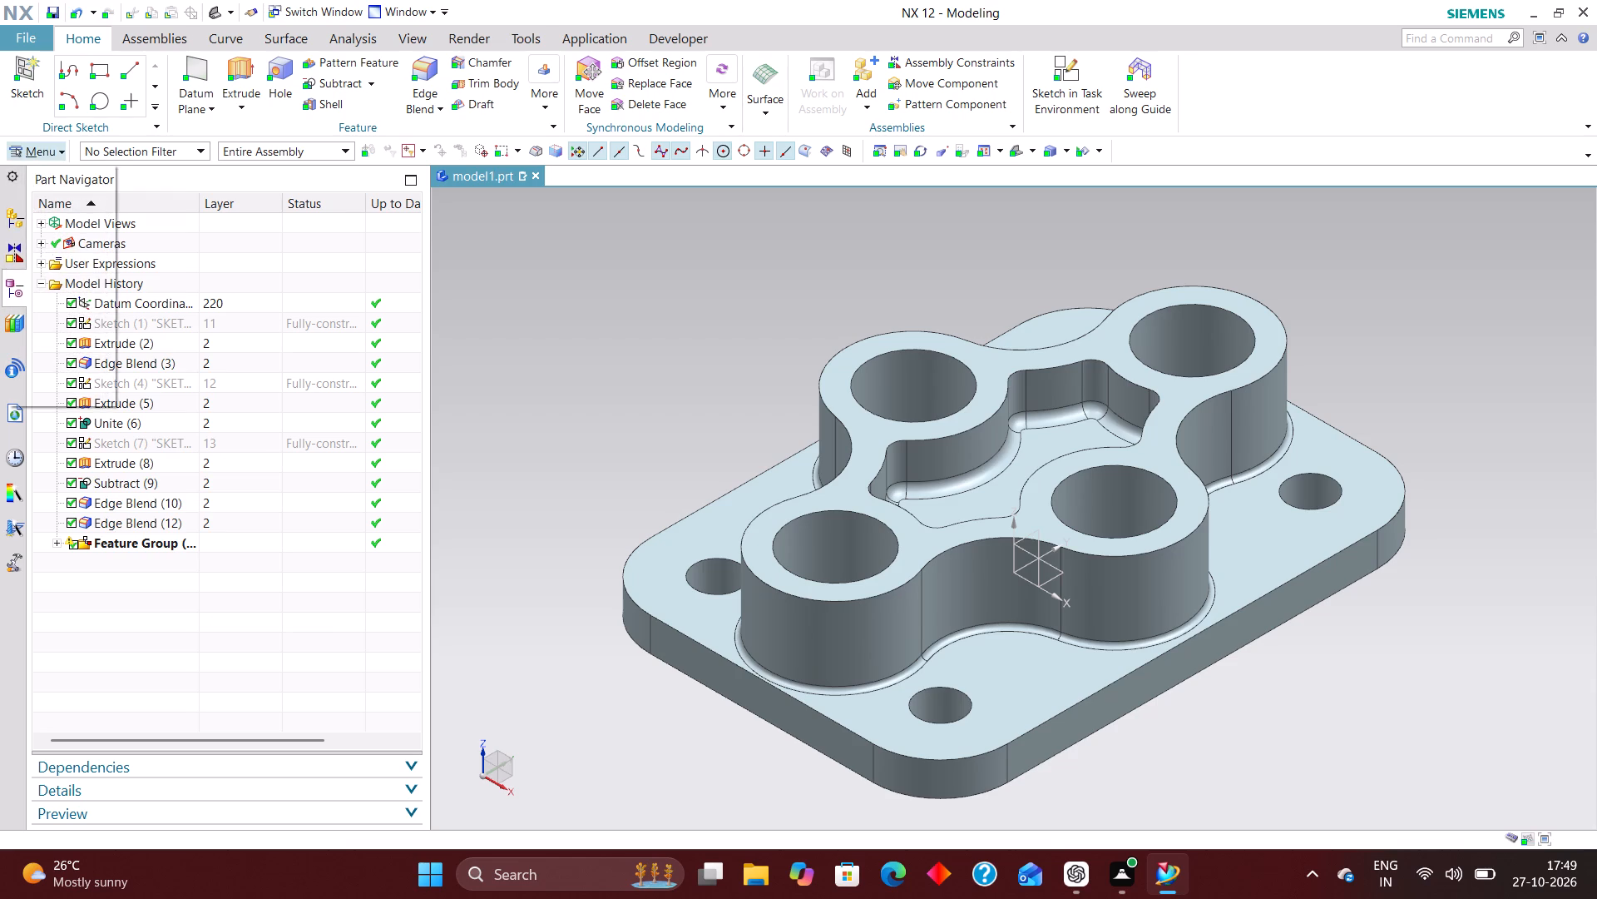
left_click(51, 151)
left_click(67, 266)
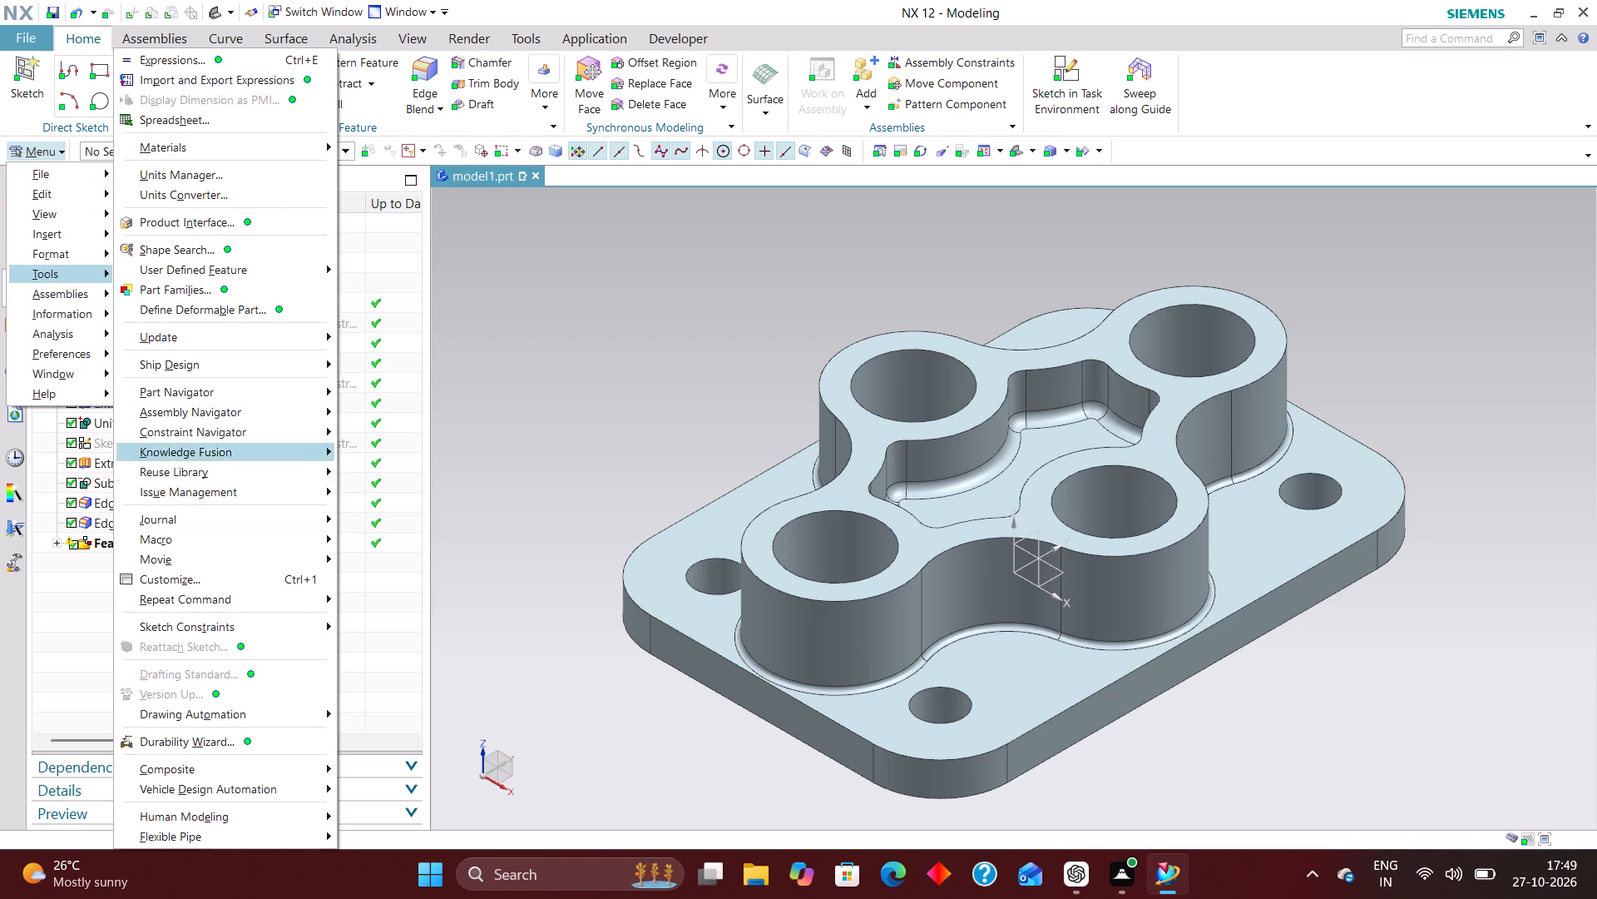
left_click(194, 145)
left_click(398, 155)
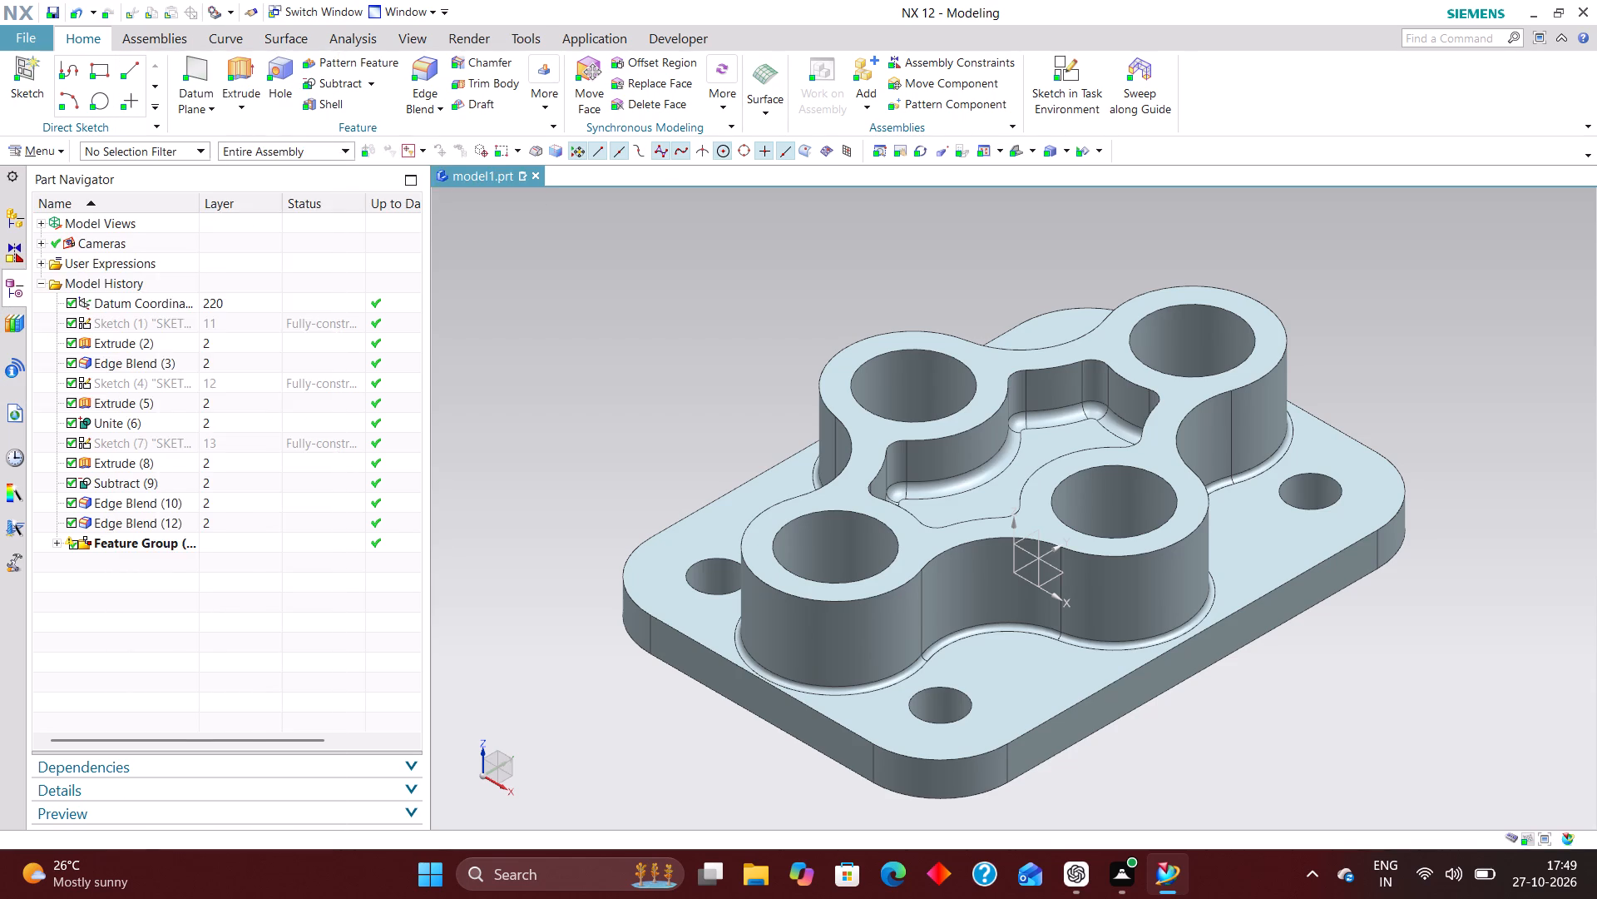
left_click(767, 564)
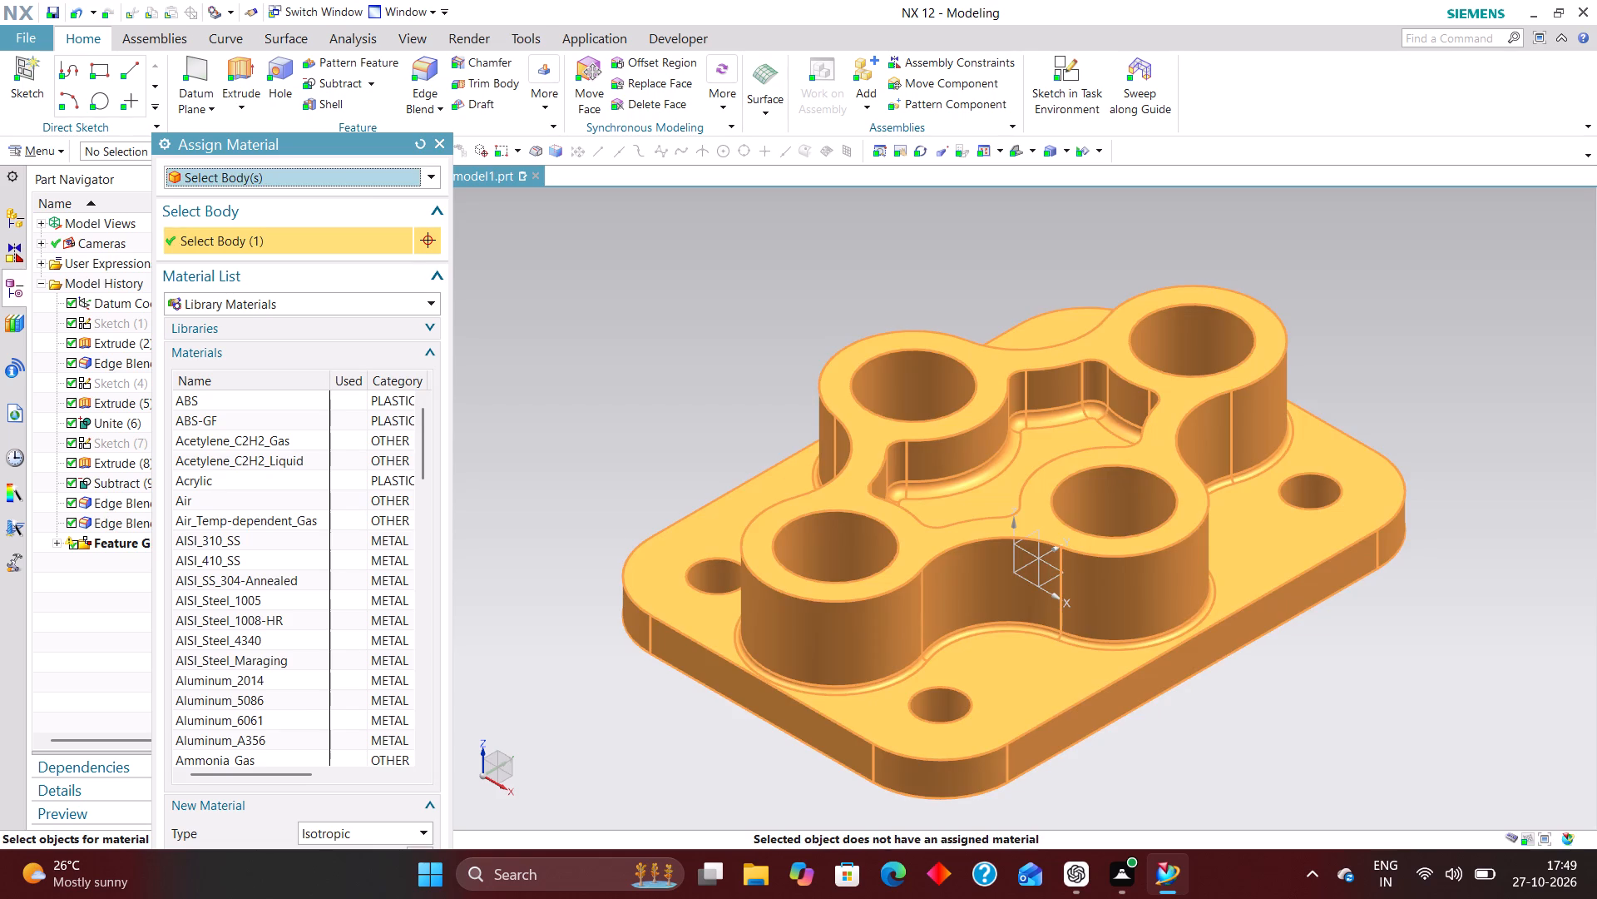
scroll(319, 540, "down", 12)
scroll(292, 594, "down", 15)
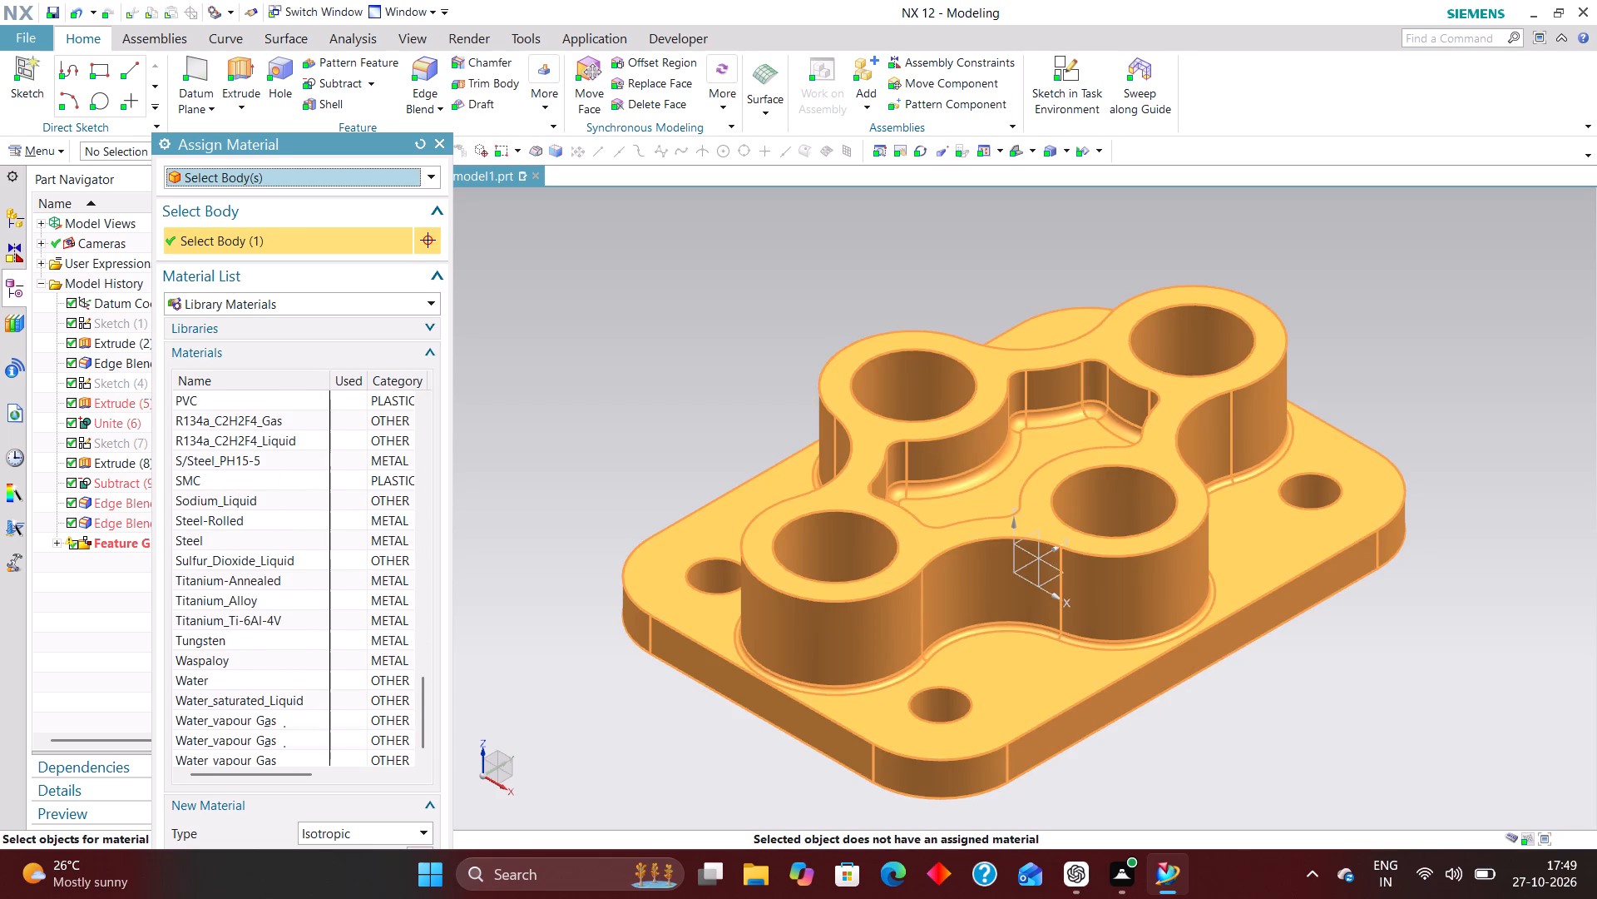
scroll(246, 633, "up", 2)
left_click(230, 663)
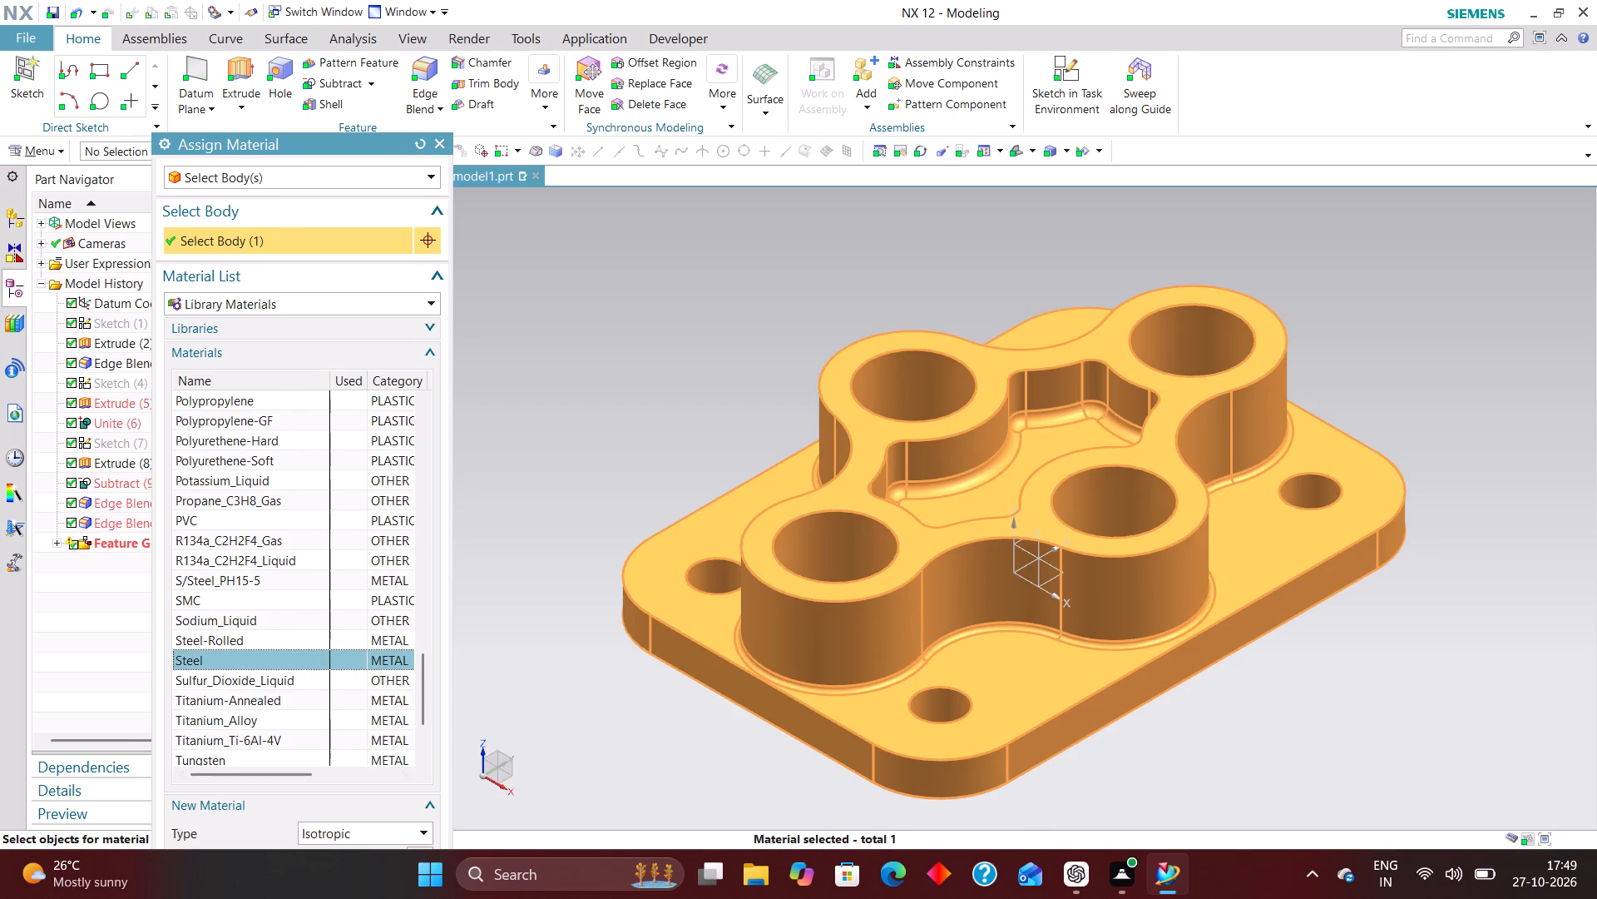
left_click_drag(313, 143, 306, 24)
left_click(274, 791)
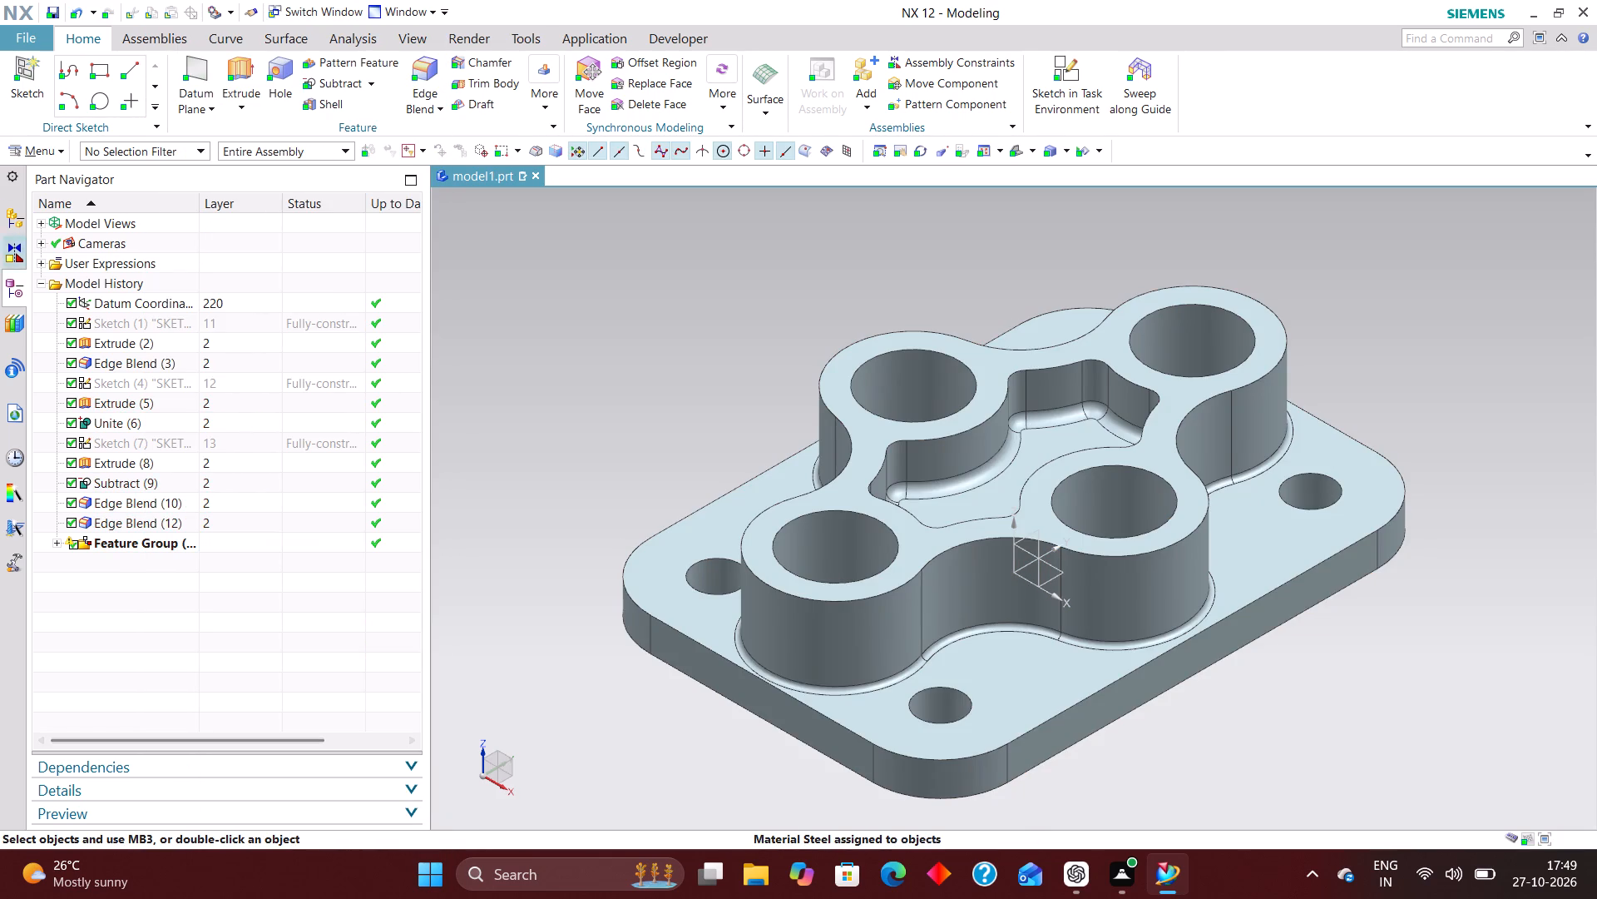
Enable weight data updates on save in the displayed part properties and update the part's weight data.
left_click(55, 151)
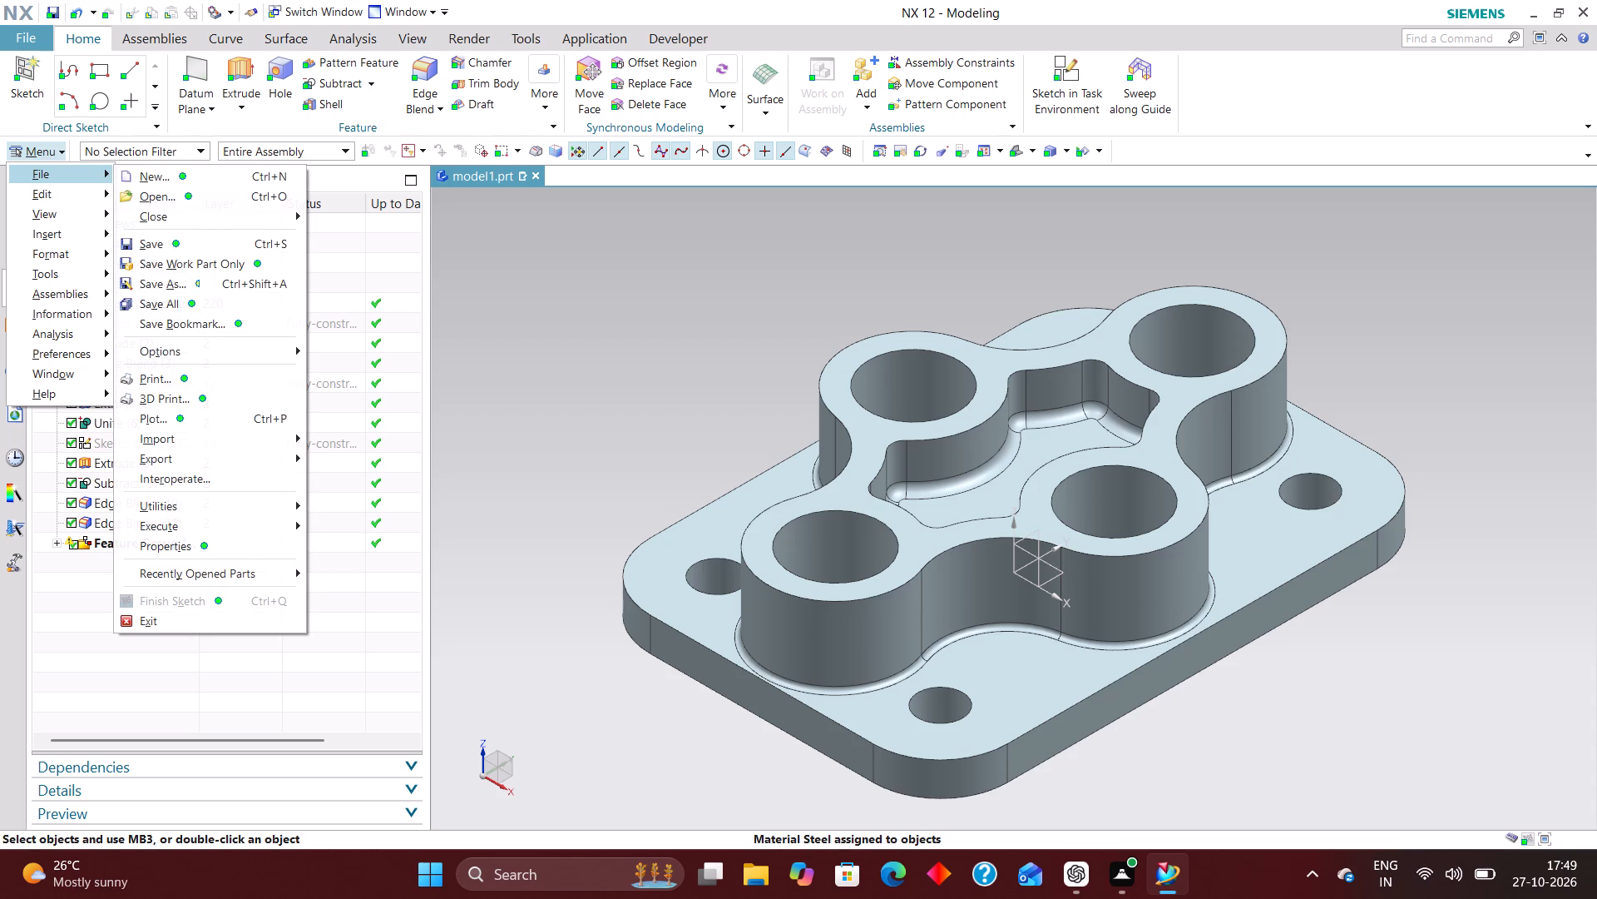
left_click(201, 545)
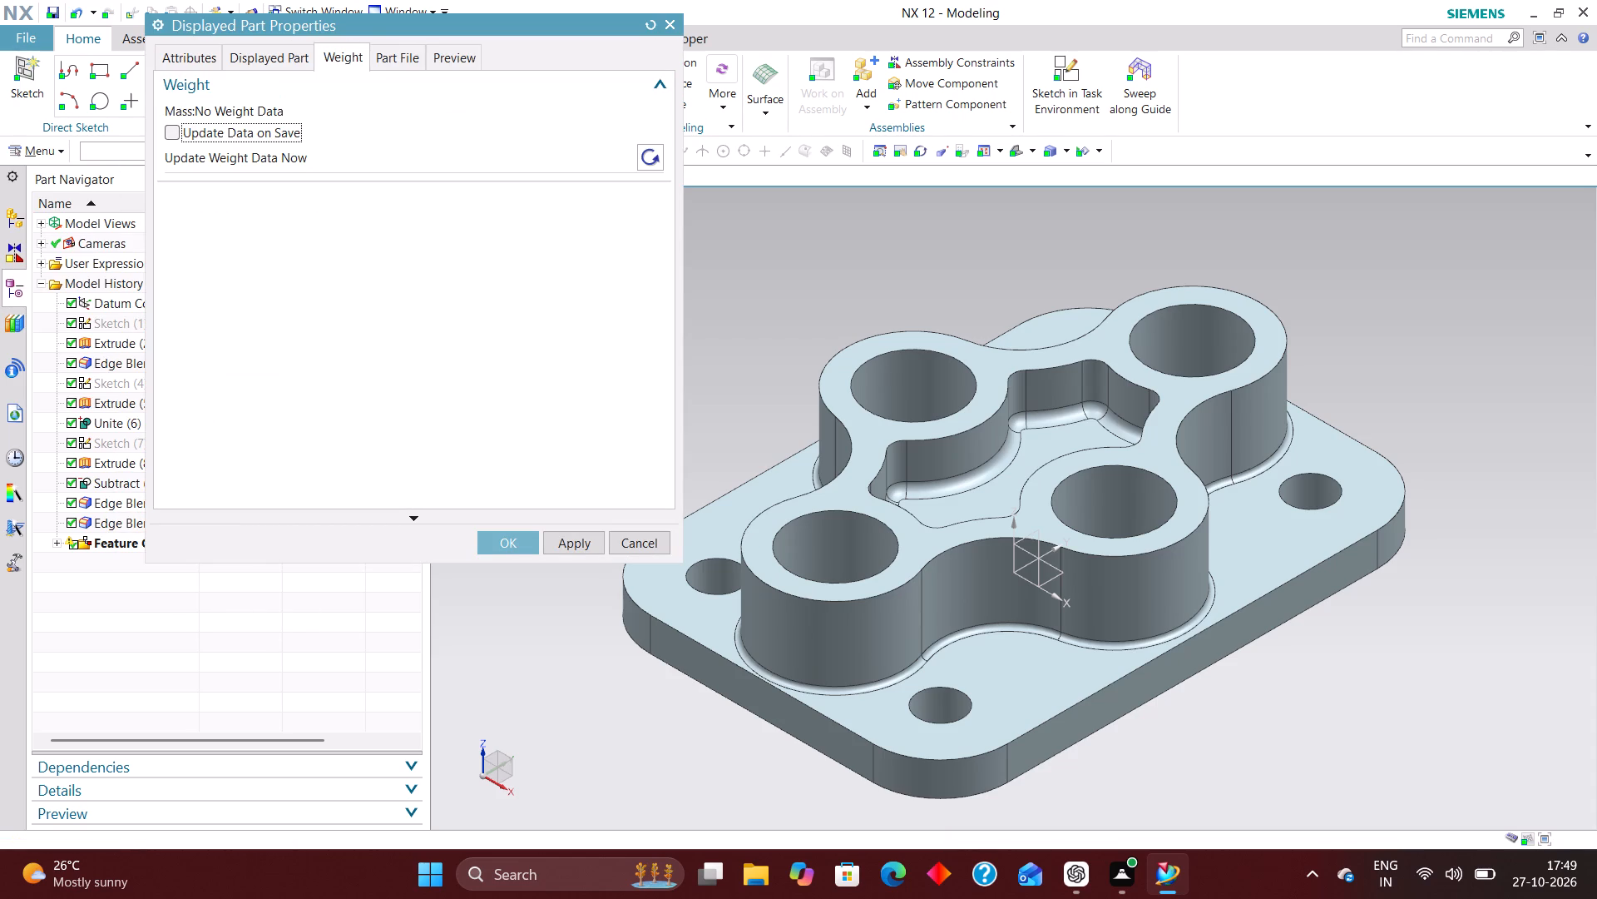
left_click(165, 131)
left_click(642, 155)
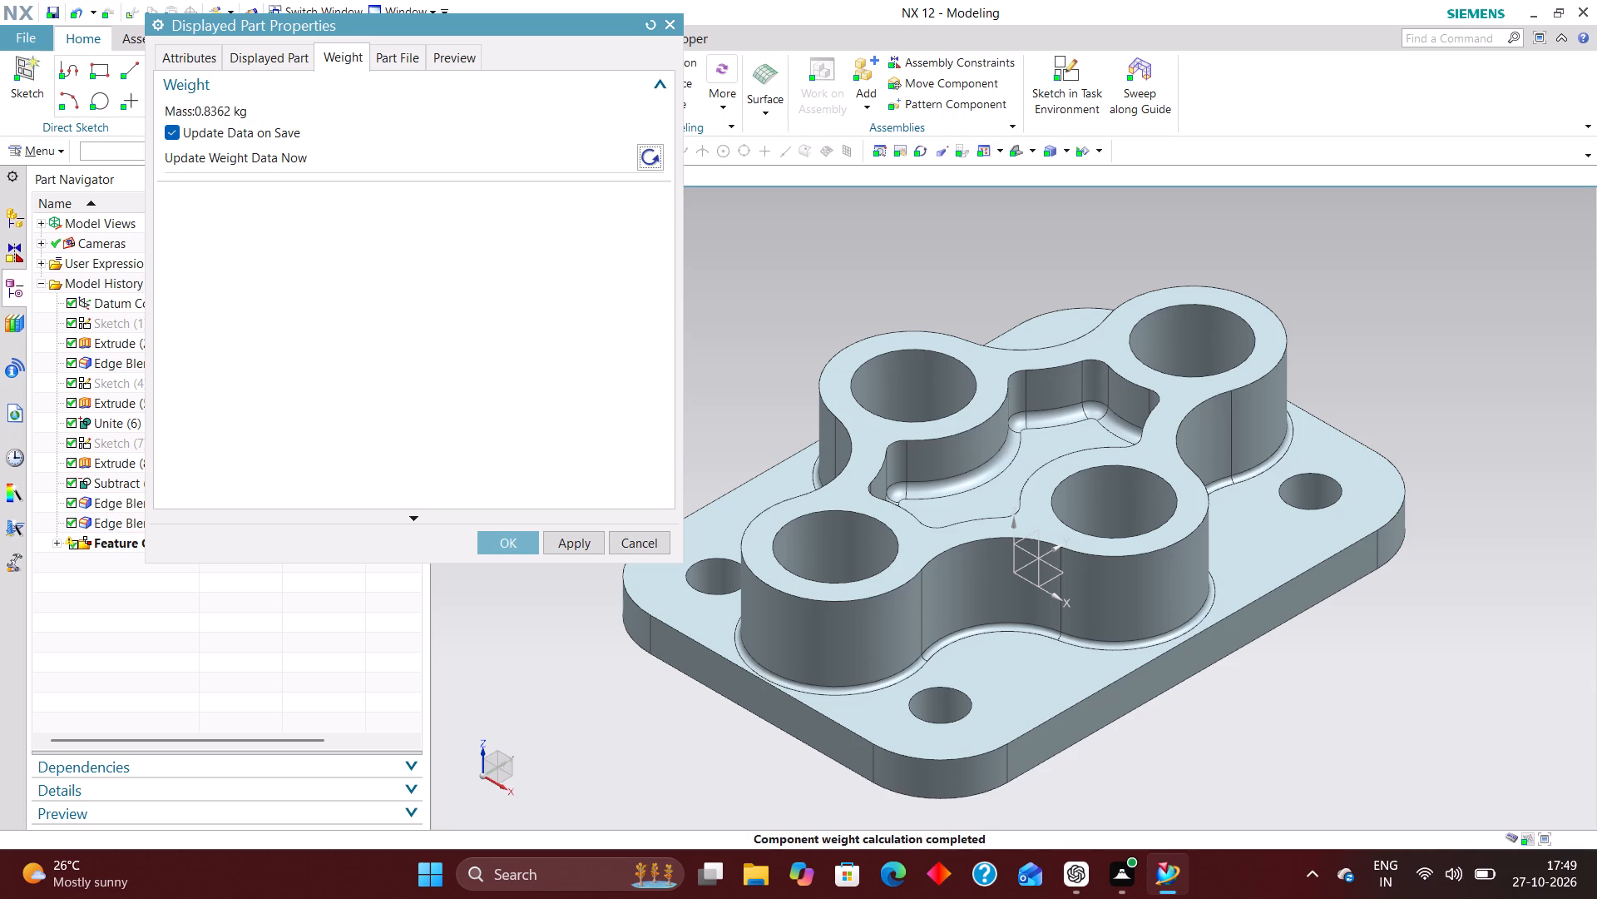
left_click(512, 549)
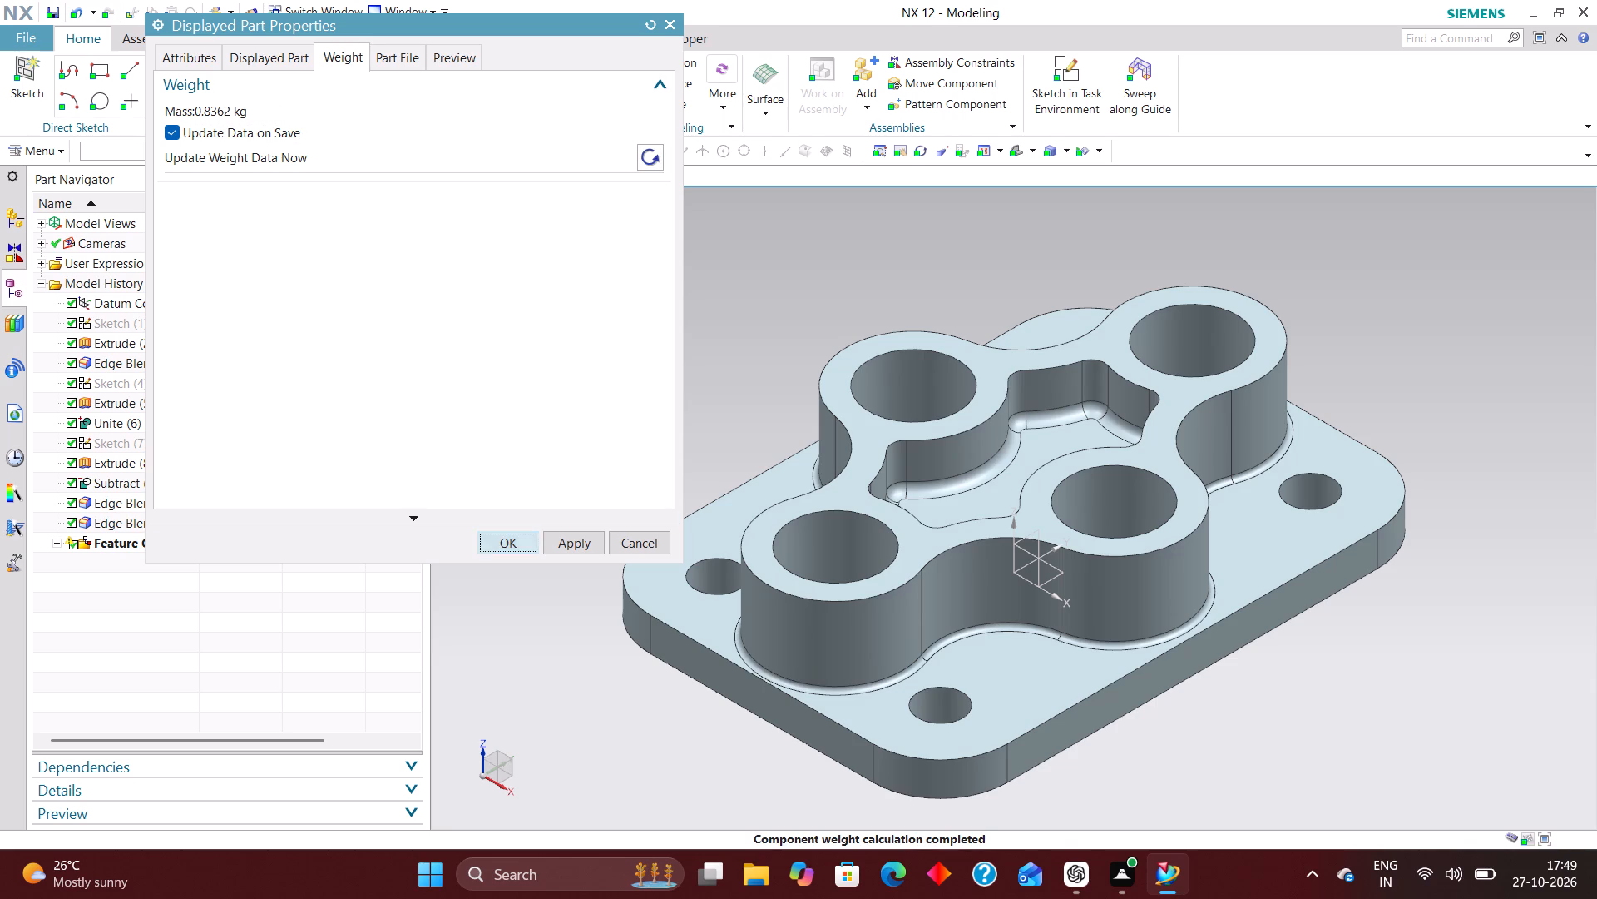
Put the solid plate body into a new object group with unique membership and group display properties applied.
left_click(57, 146)
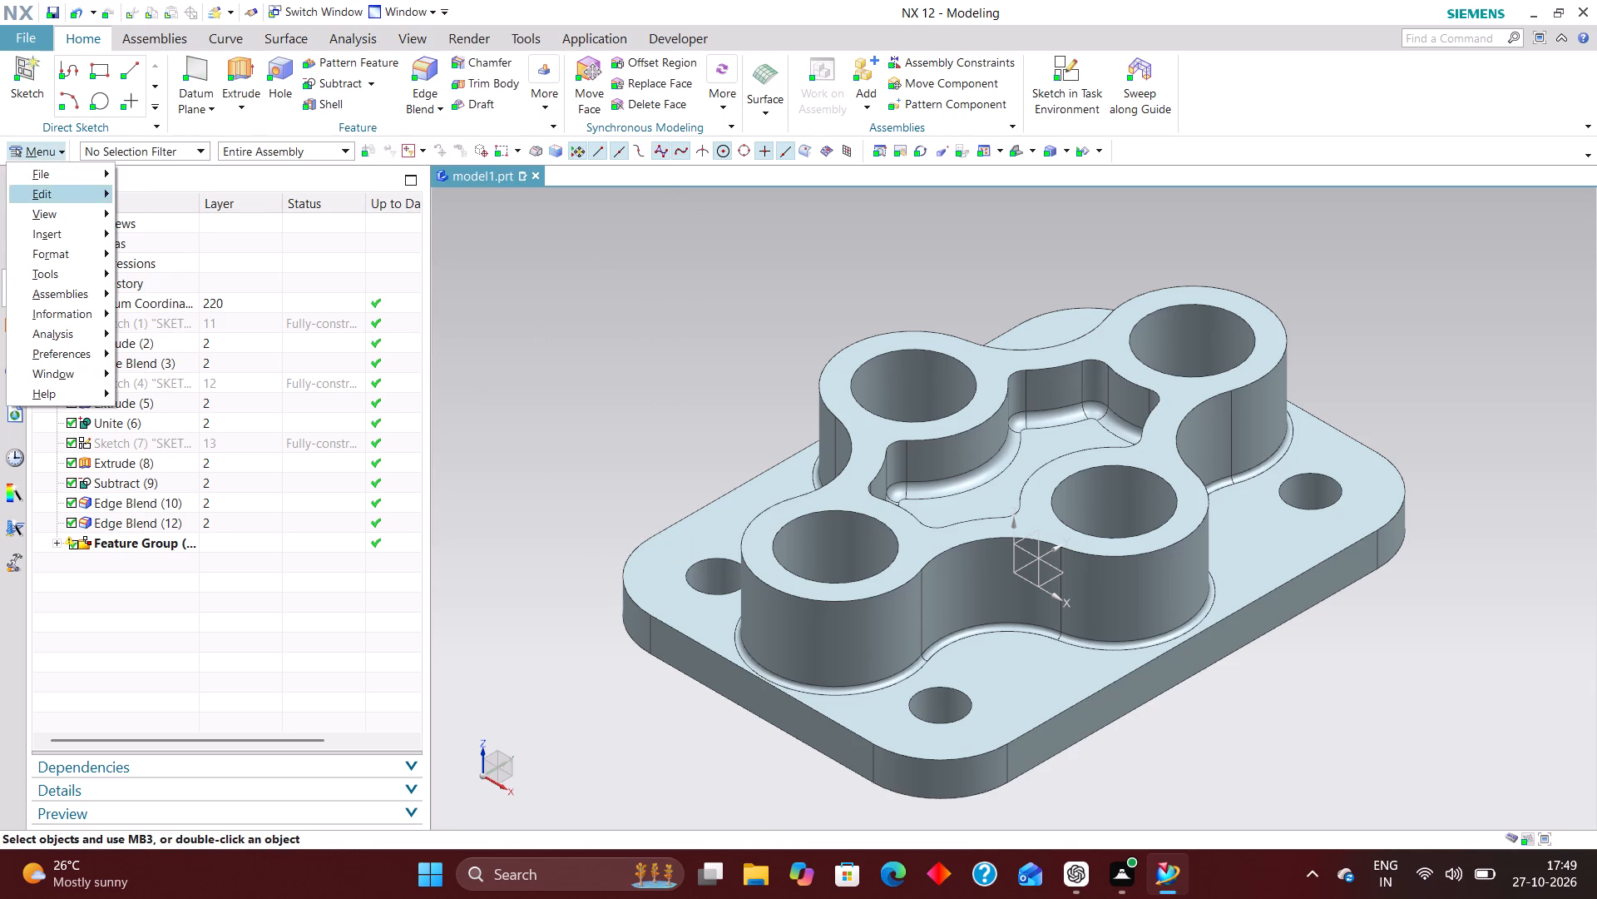
left_click(62, 271)
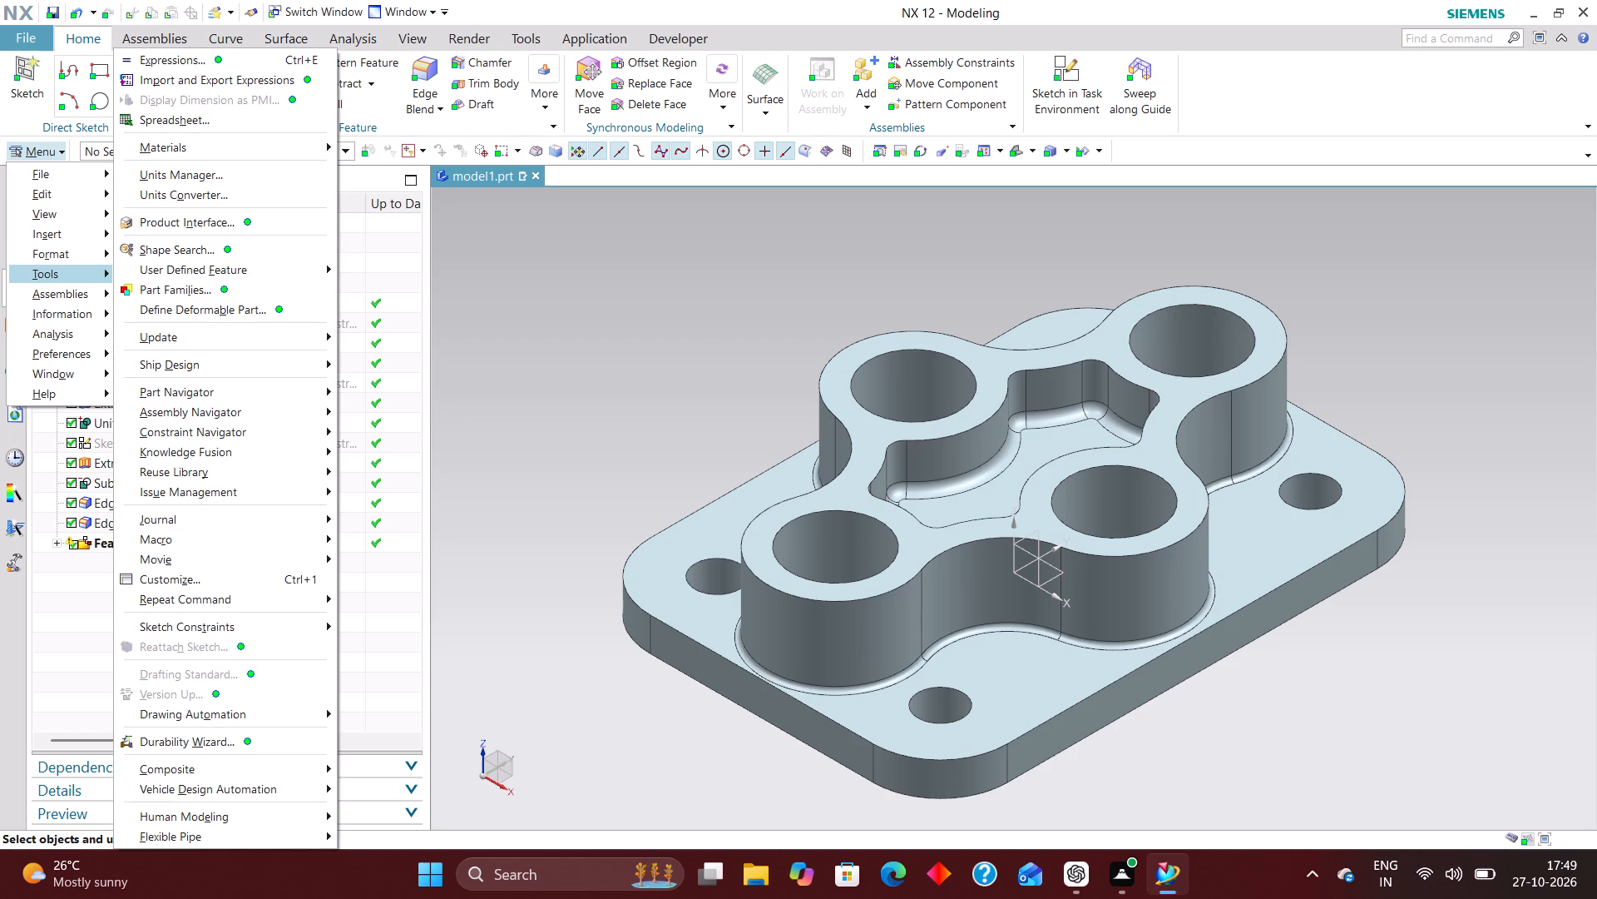
left_click(63, 259)
left_click(177, 446)
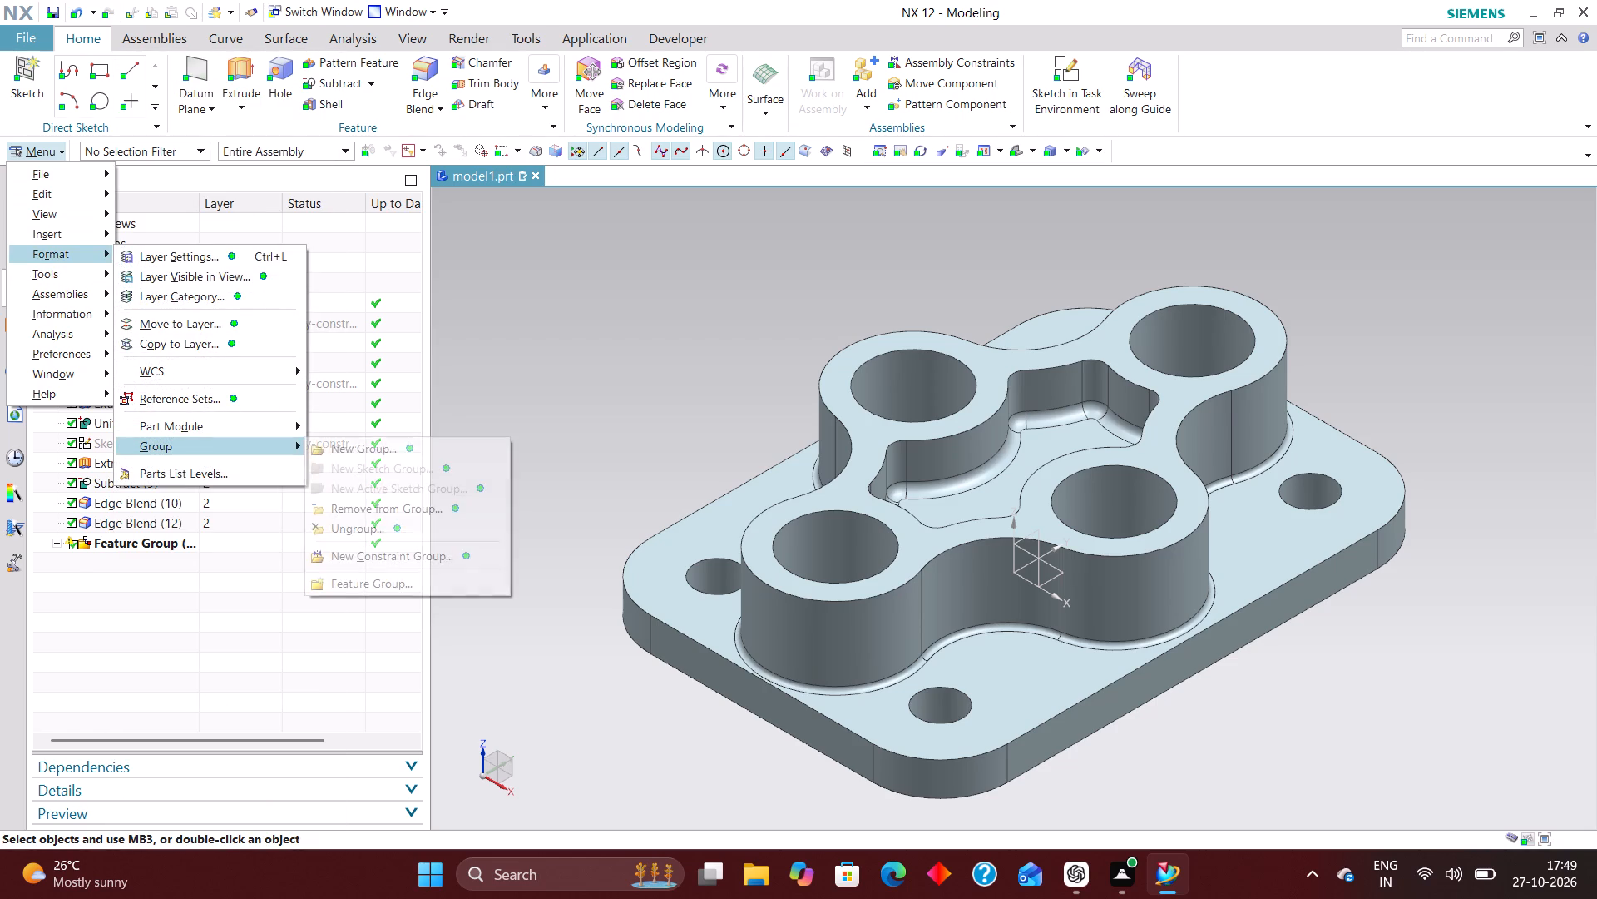
left_click(361, 454)
left_click(782, 591)
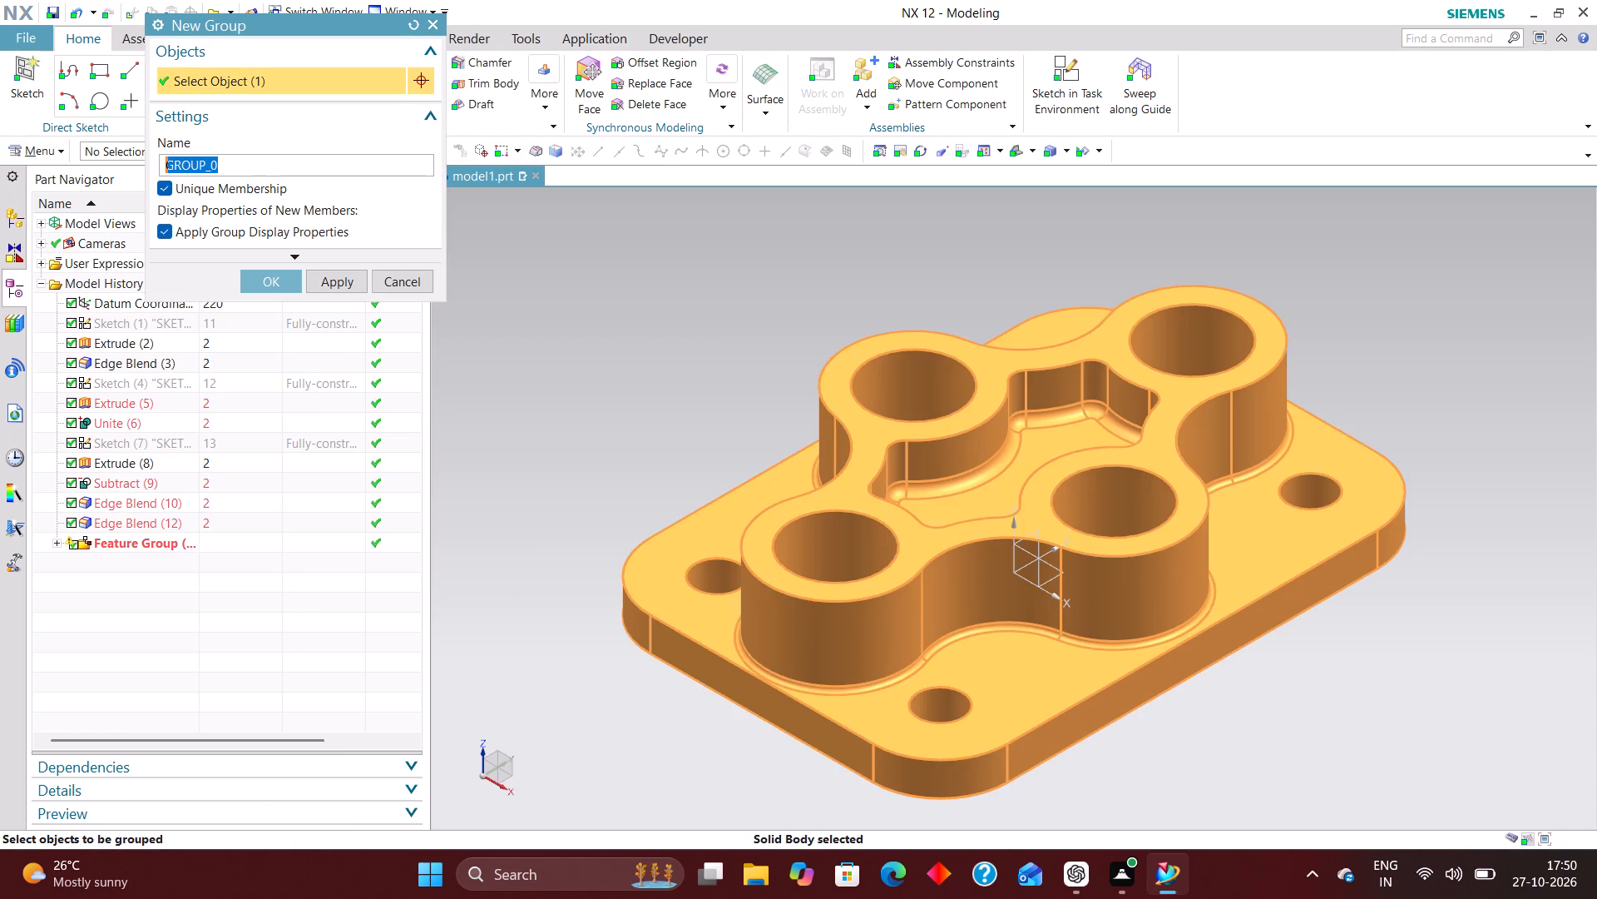
left_click(289, 283)
Set up a Part Cleanup of the work part with all serious delete options enabled, from unused expressions to part family data.
left_click(36, 139)
left_click(42, 147)
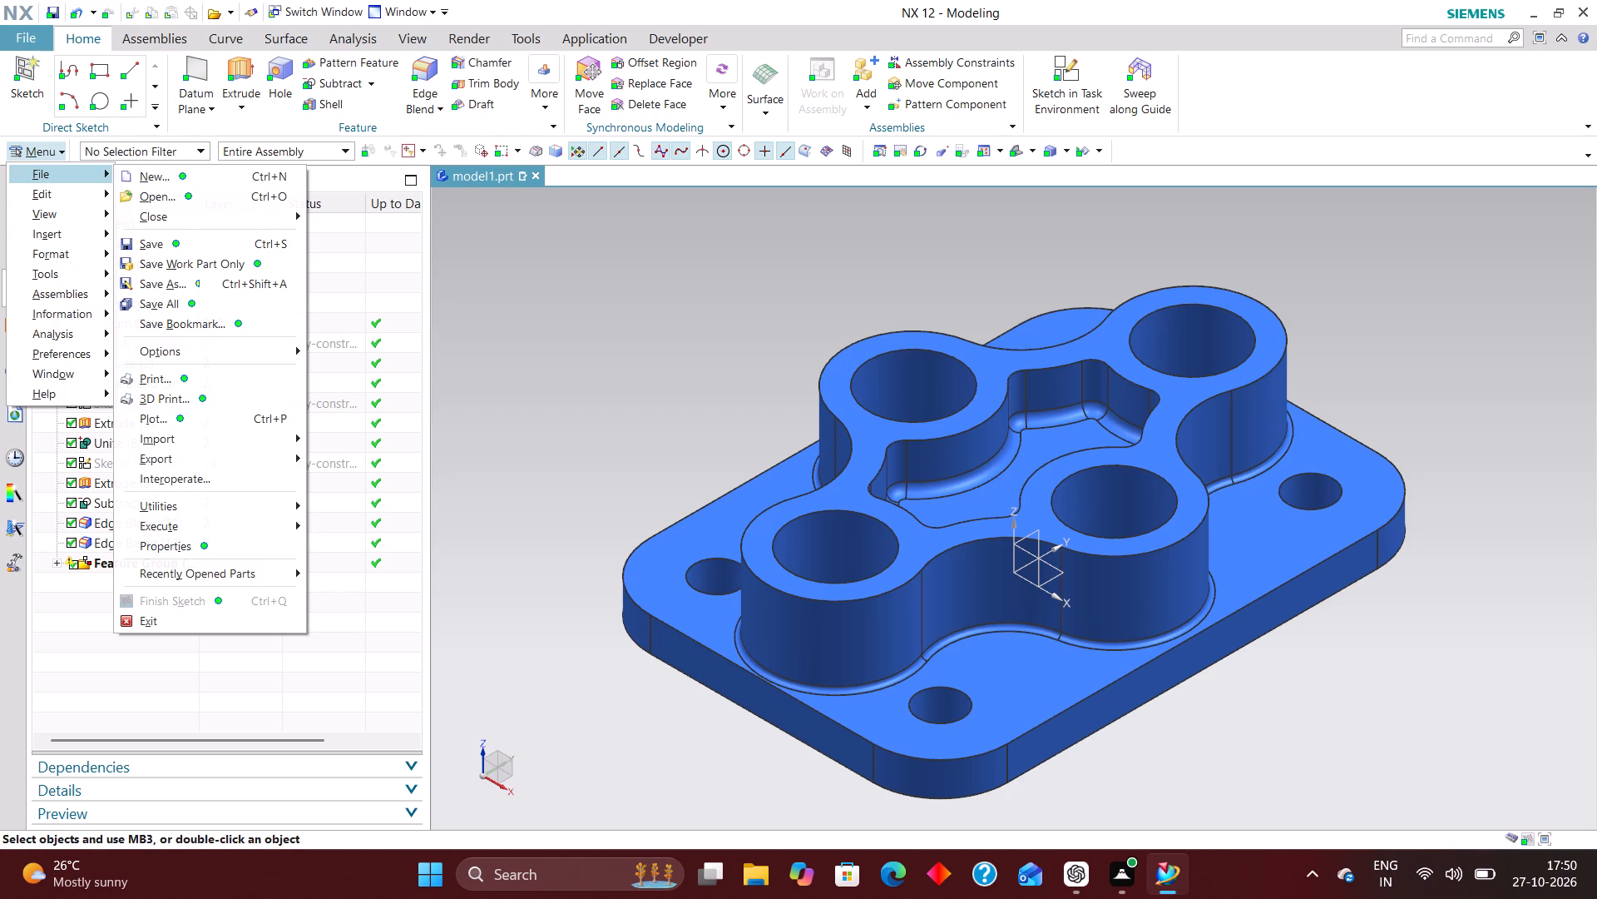
left_click(218, 511)
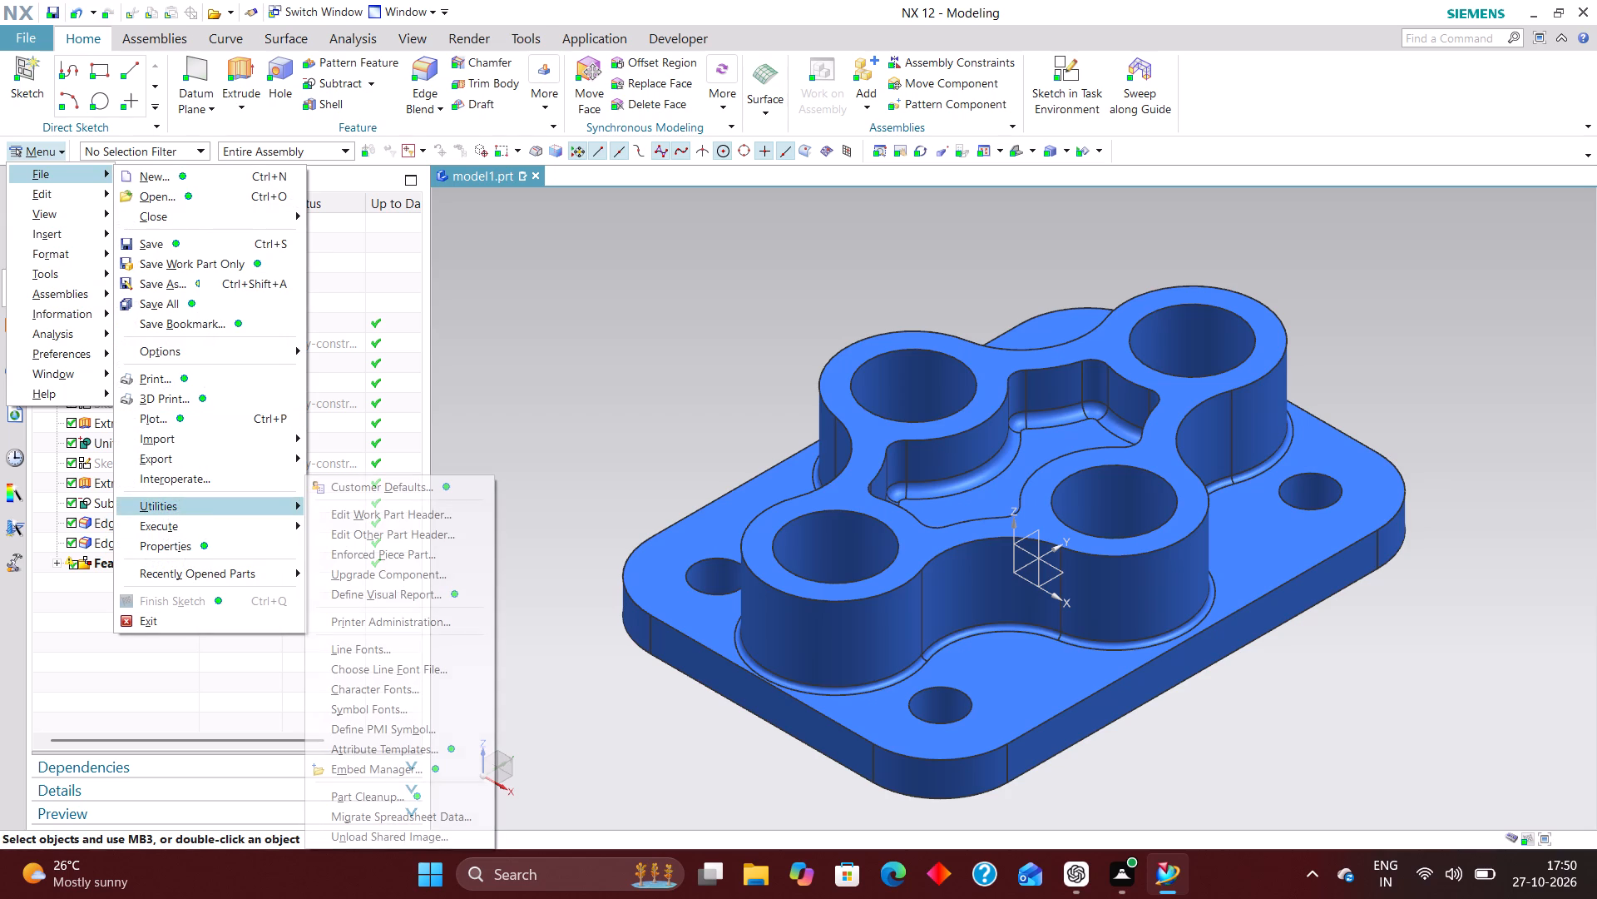
left_click(383, 791)
scroll(190, 508, "down", 2)
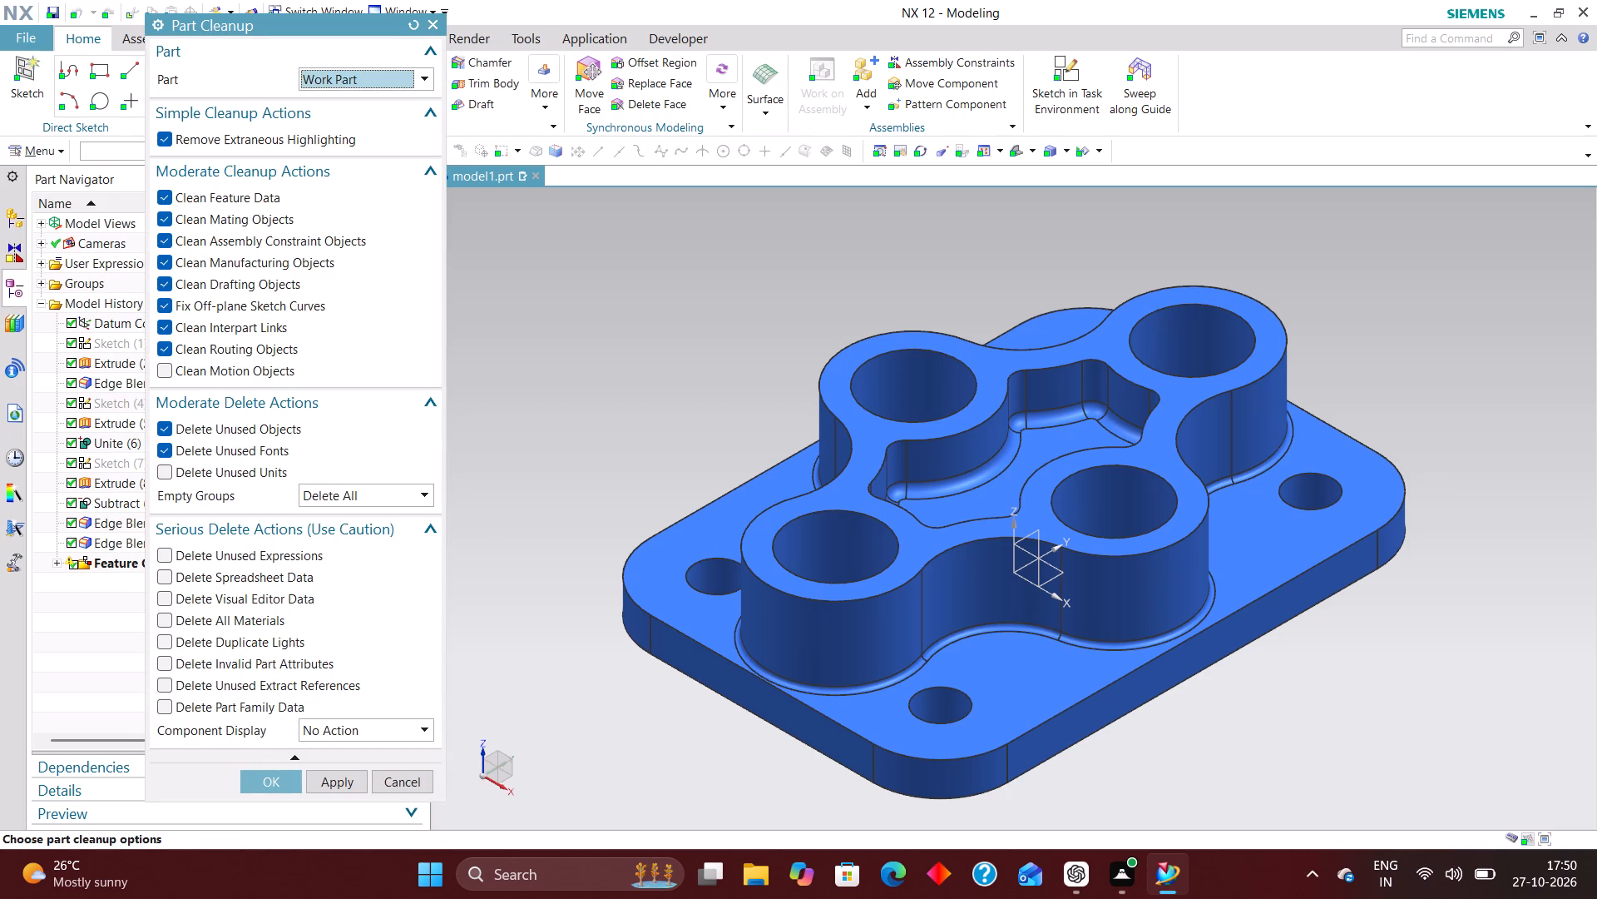
scroll(188, 501, "down", 3)
left_click(168, 553)
left_click(173, 574)
left_click(176, 593)
left_click(180, 618)
left_click(184, 641)
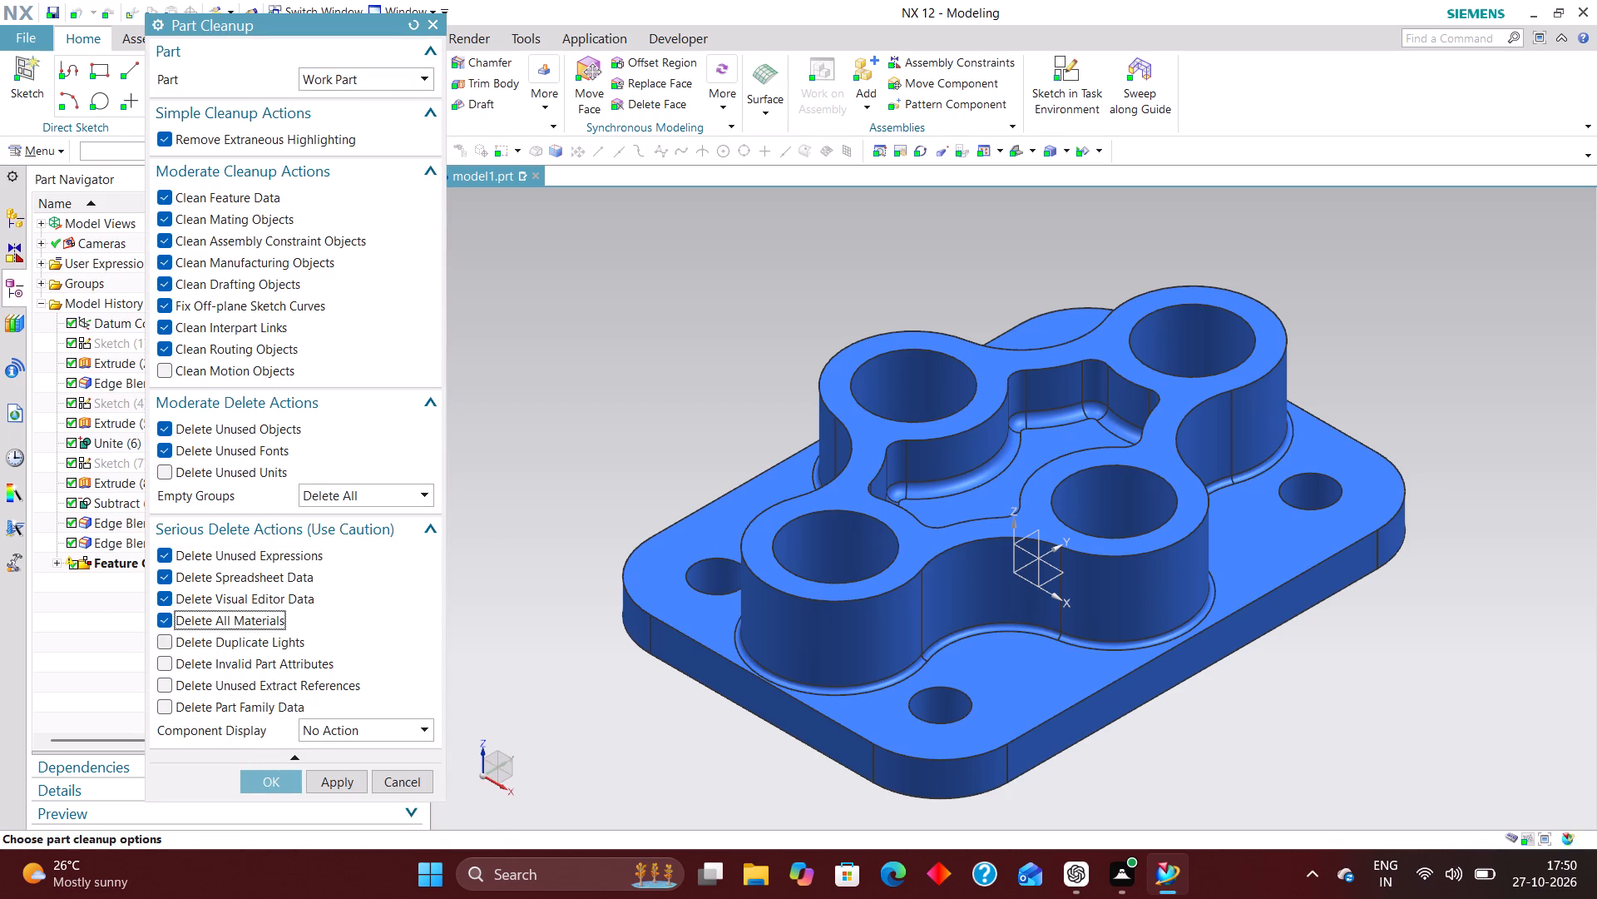
left_click(185, 668)
left_click(185, 682)
left_click(180, 708)
Set the cleanup's Component Display to Remove All Changes, include Delete Unused Units, and run the part cleanup.
left_click(336, 721)
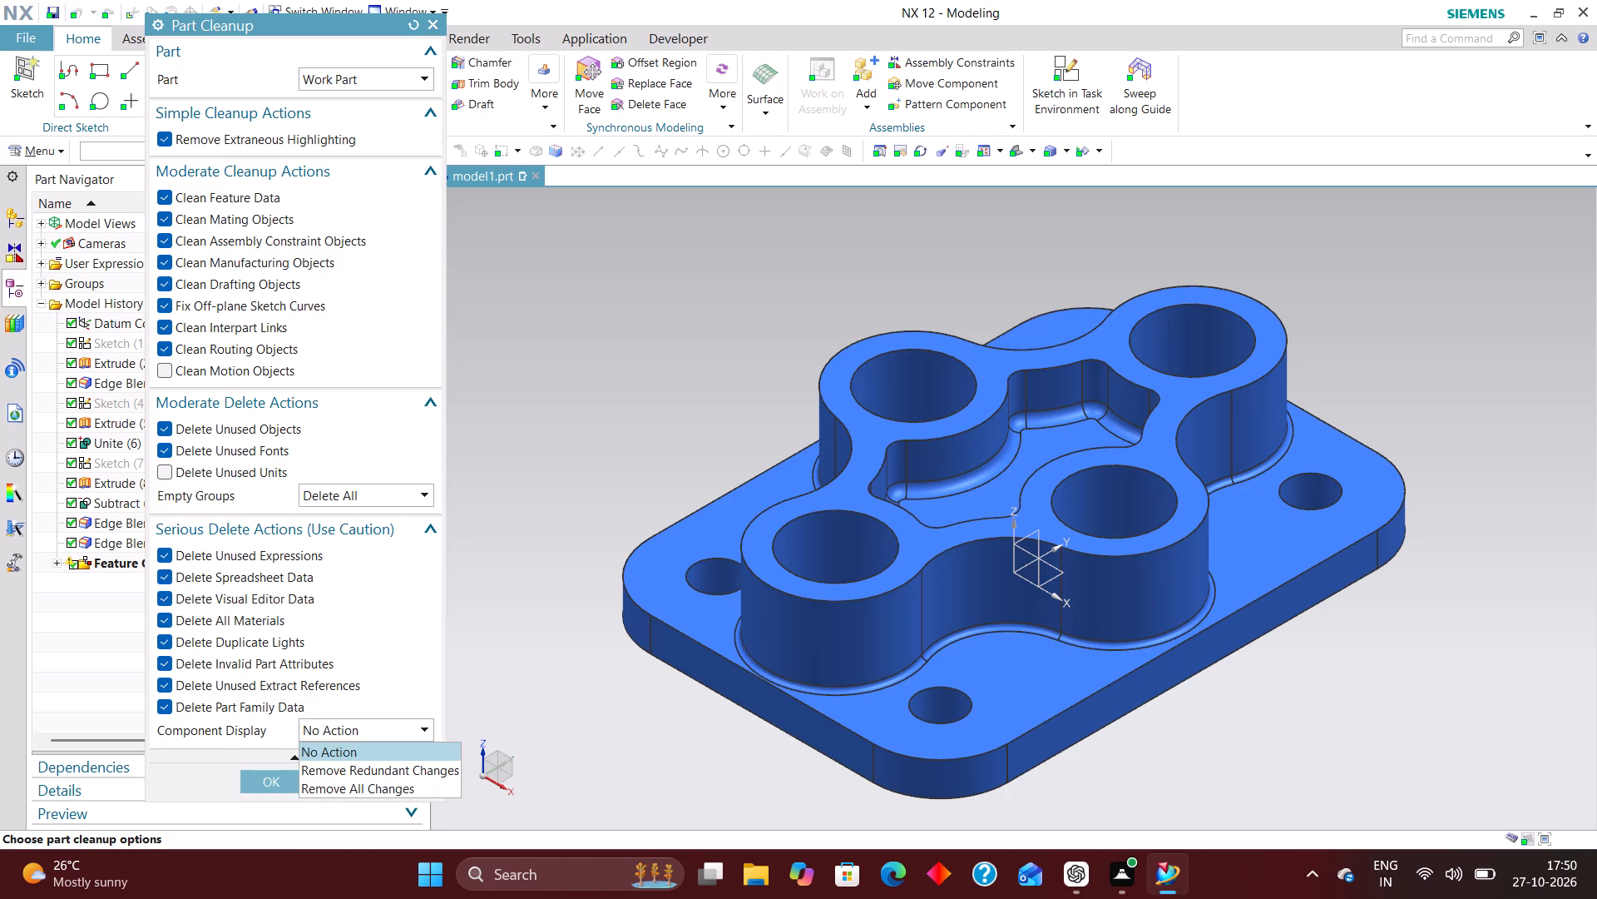
left_click(349, 789)
left_click(177, 474)
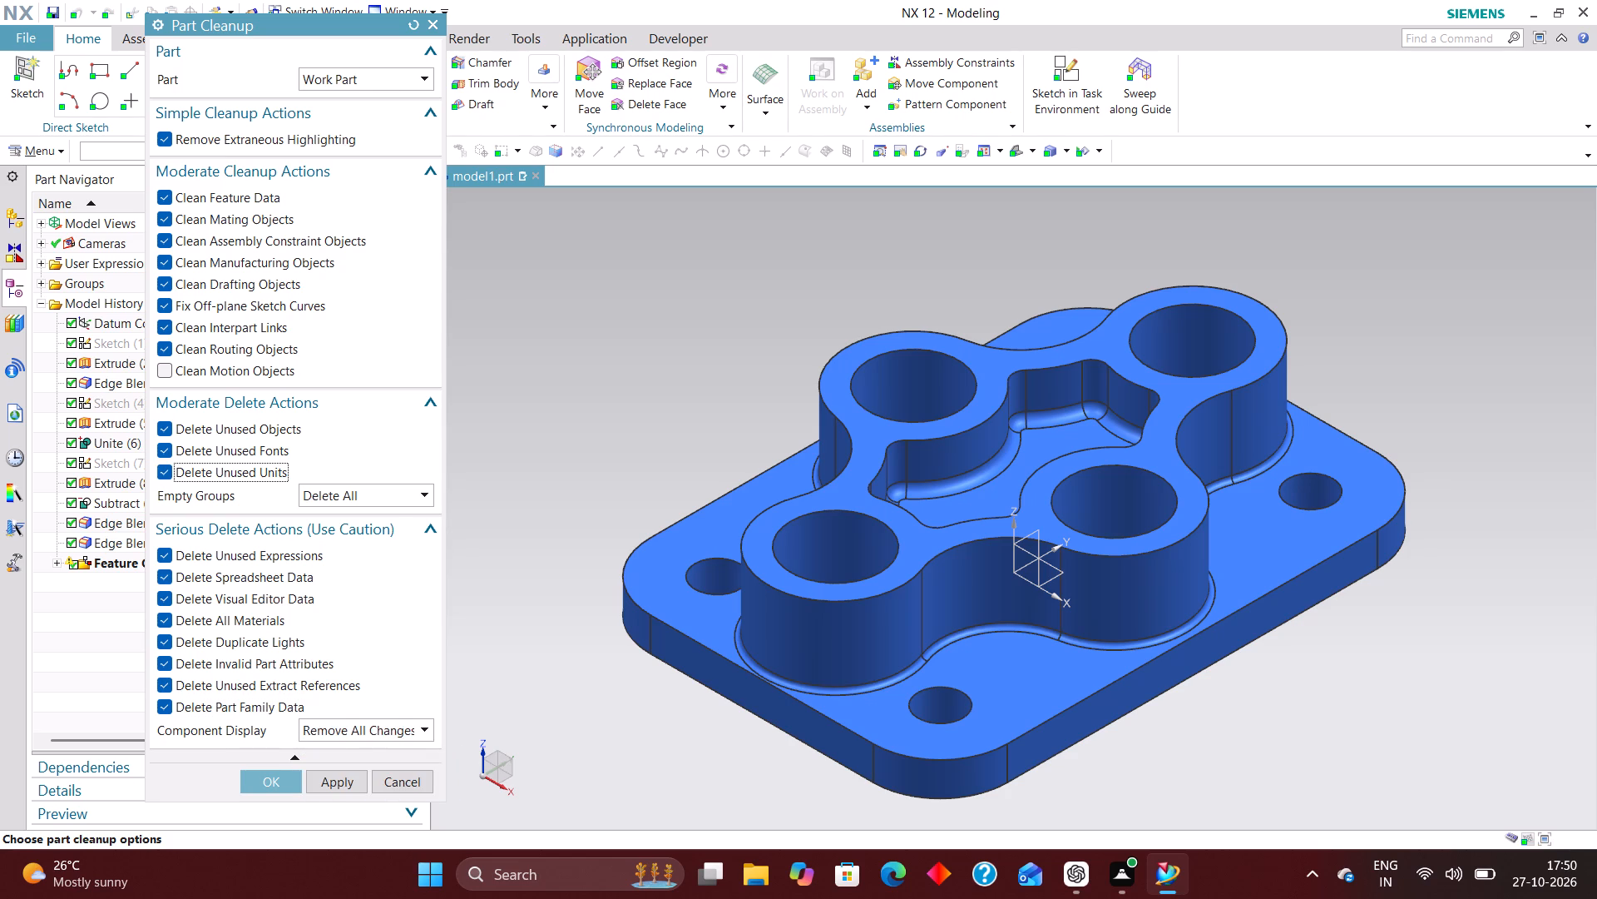
left_click(276, 785)
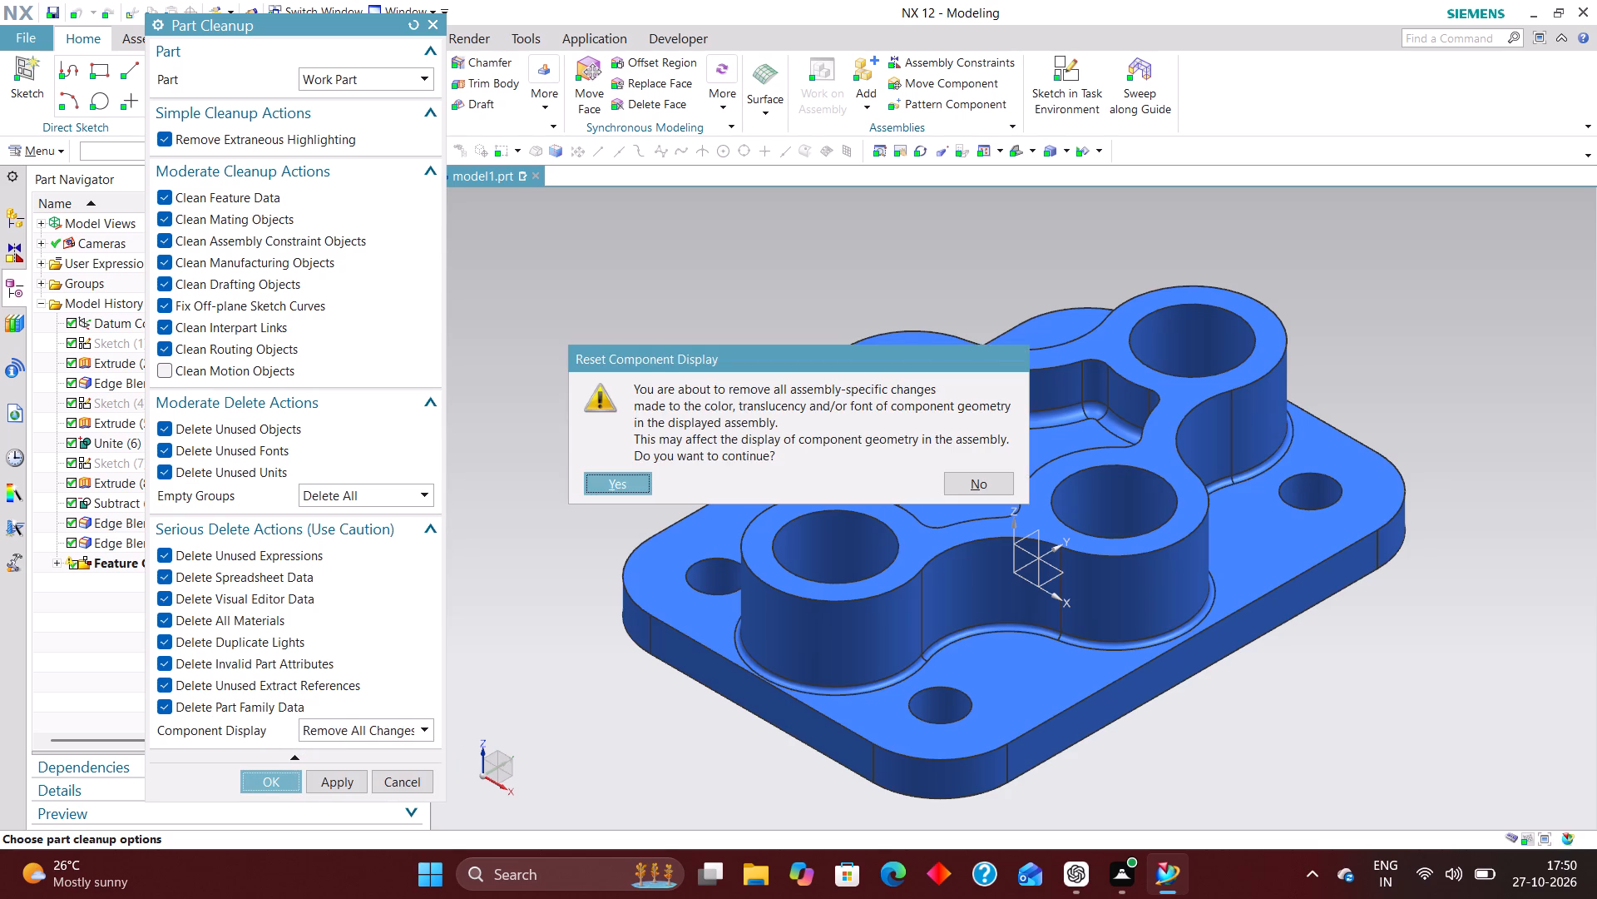
left_click(606, 480)
left_click(616, 458)
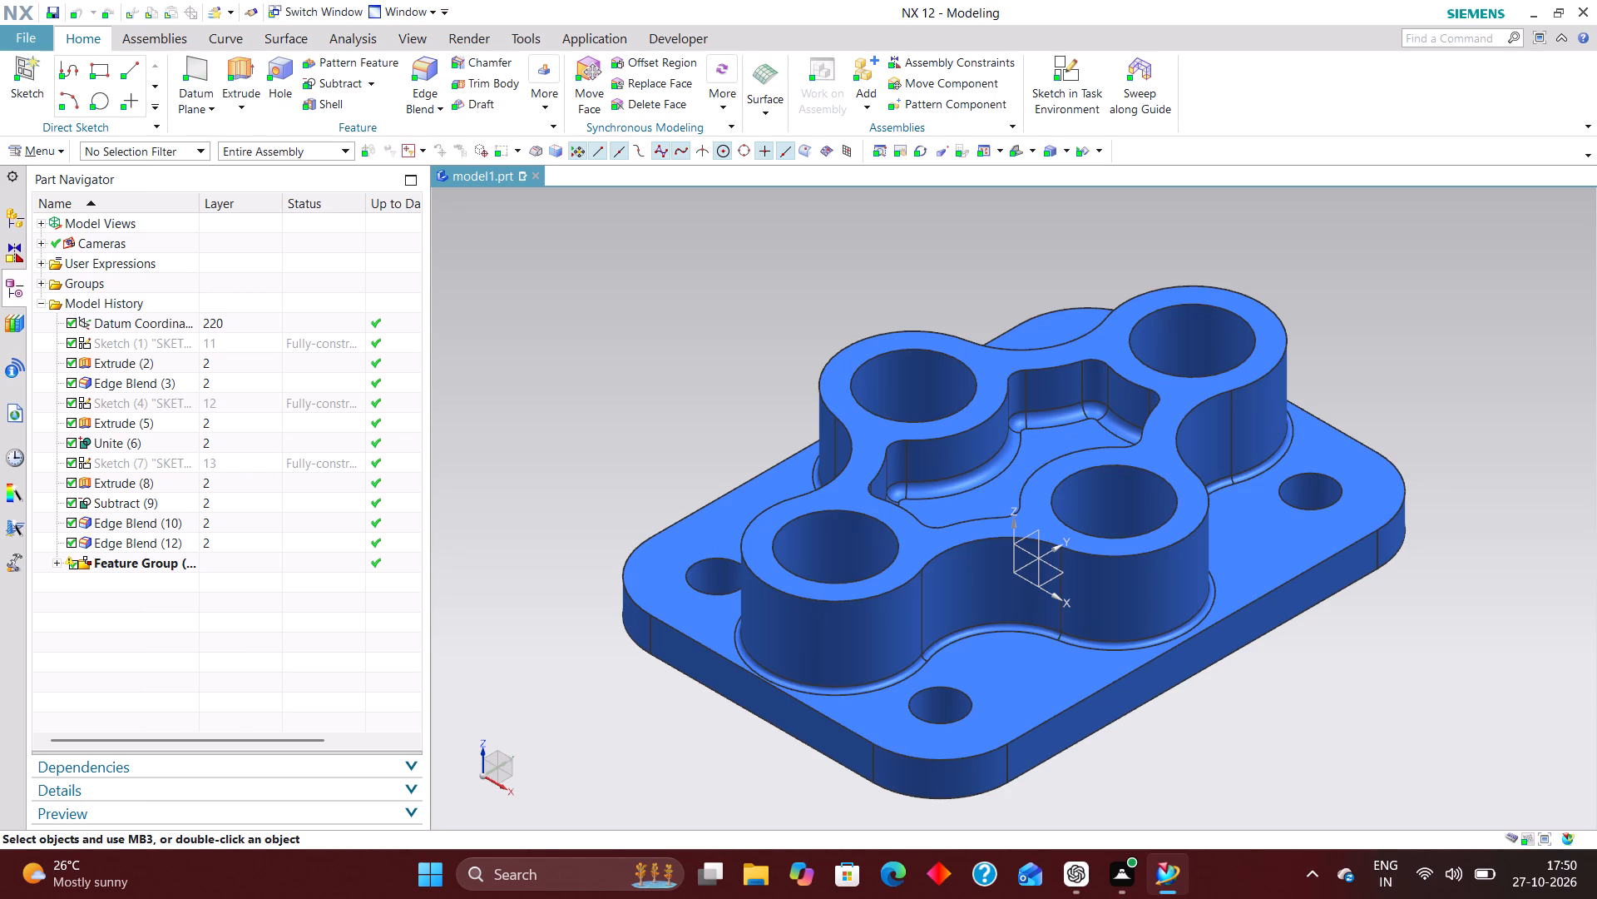
Create a new reference set in the work part containing the solid plate body, with components added automatically.
left_click(62, 156)
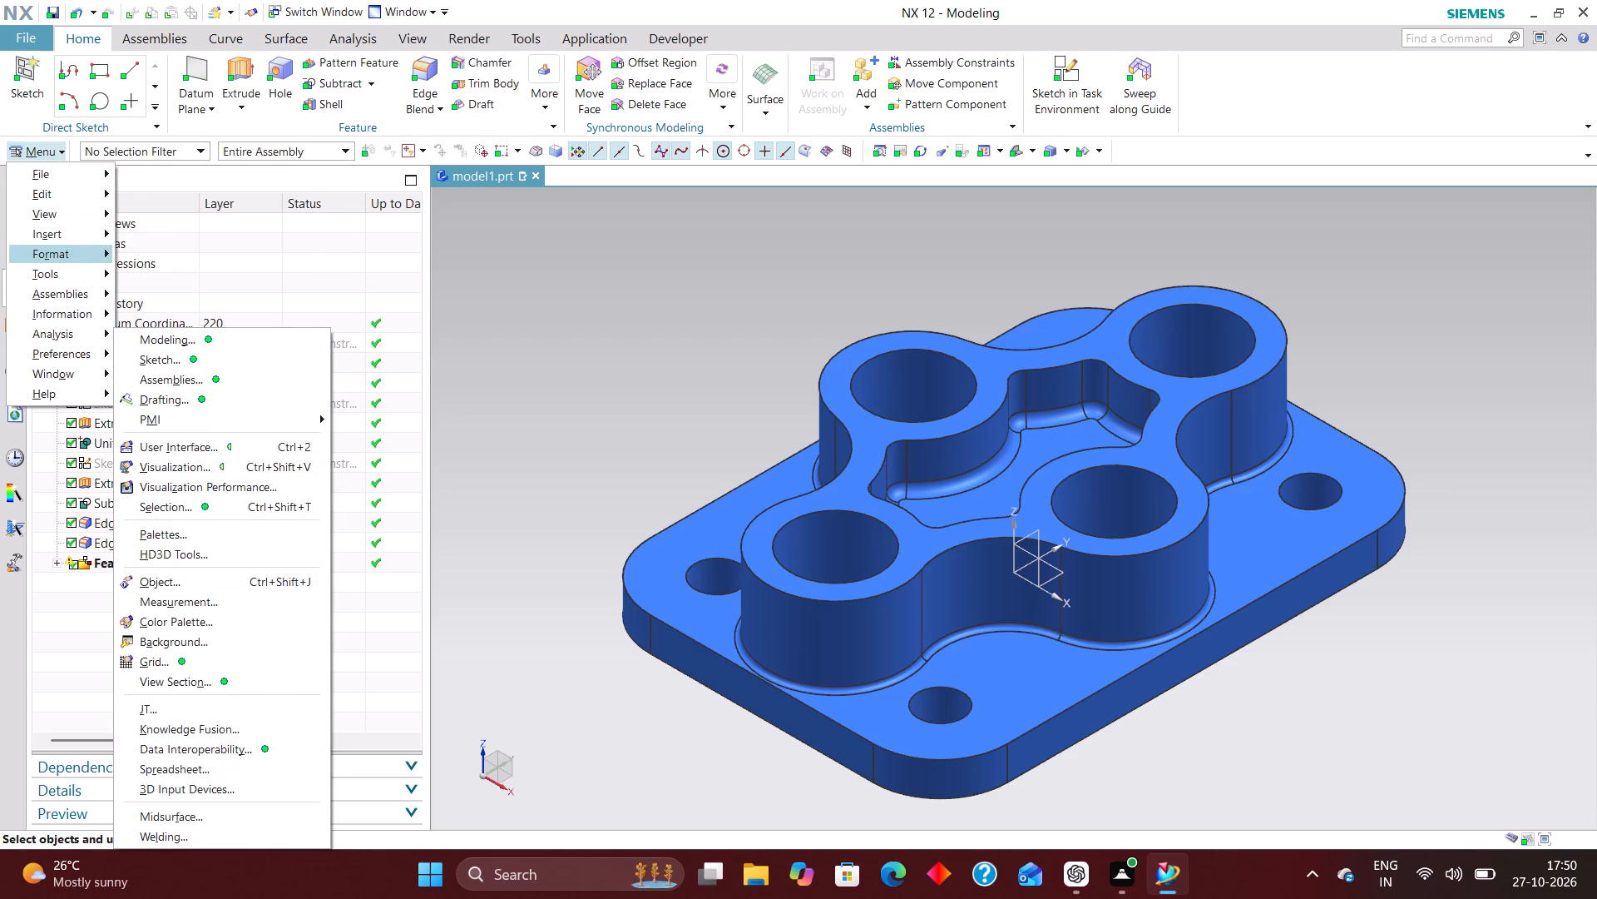
left_click(178, 400)
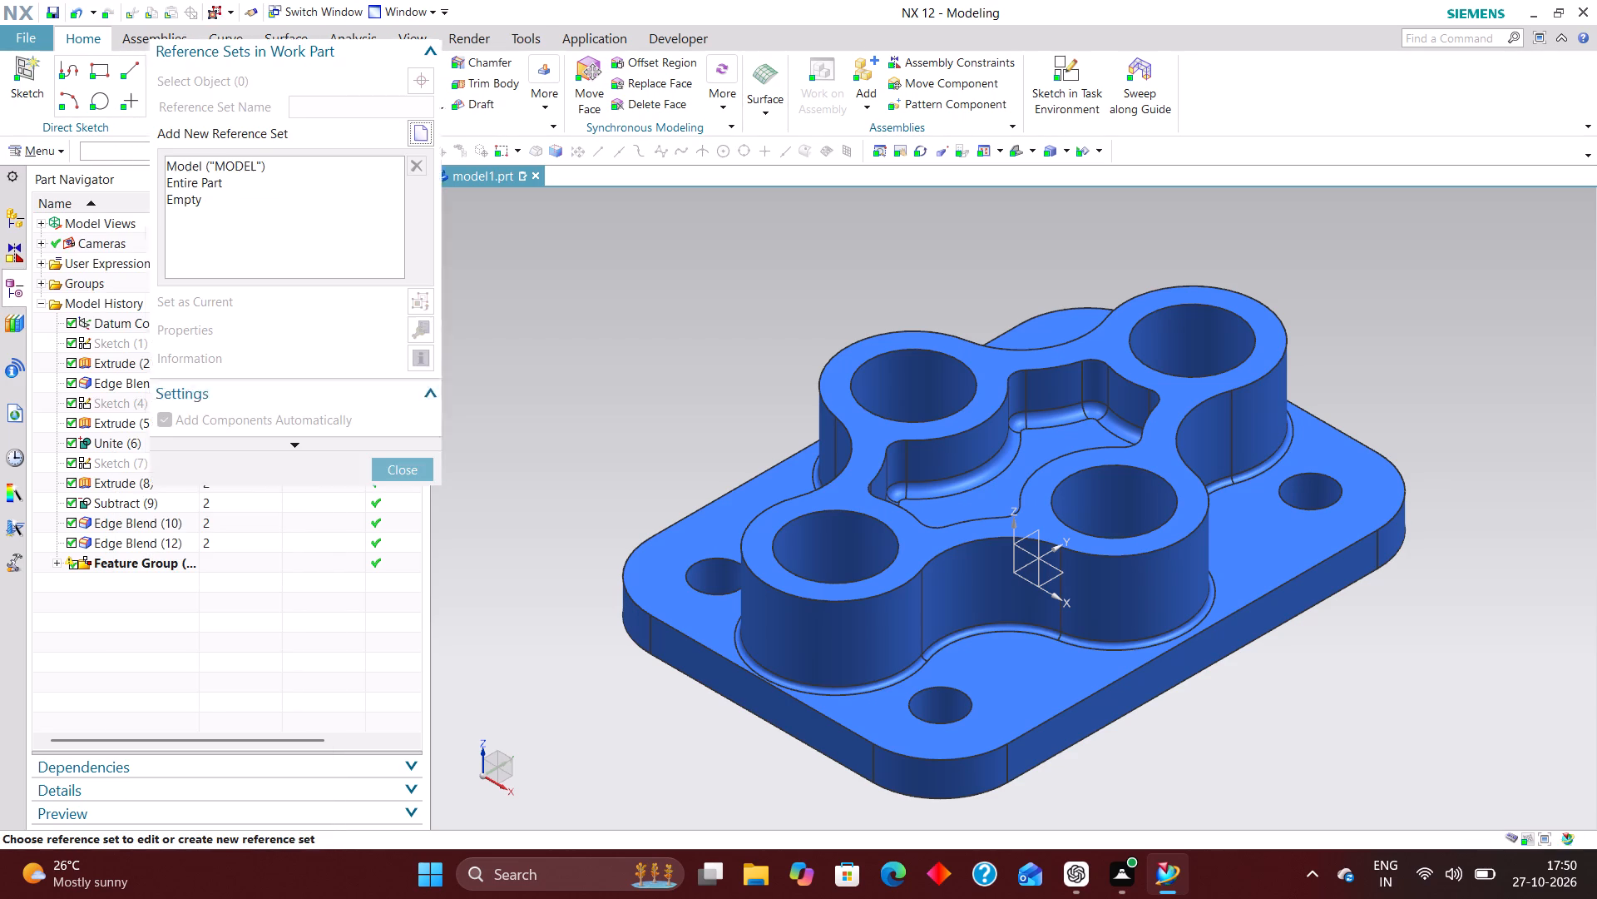
left_click(414, 133)
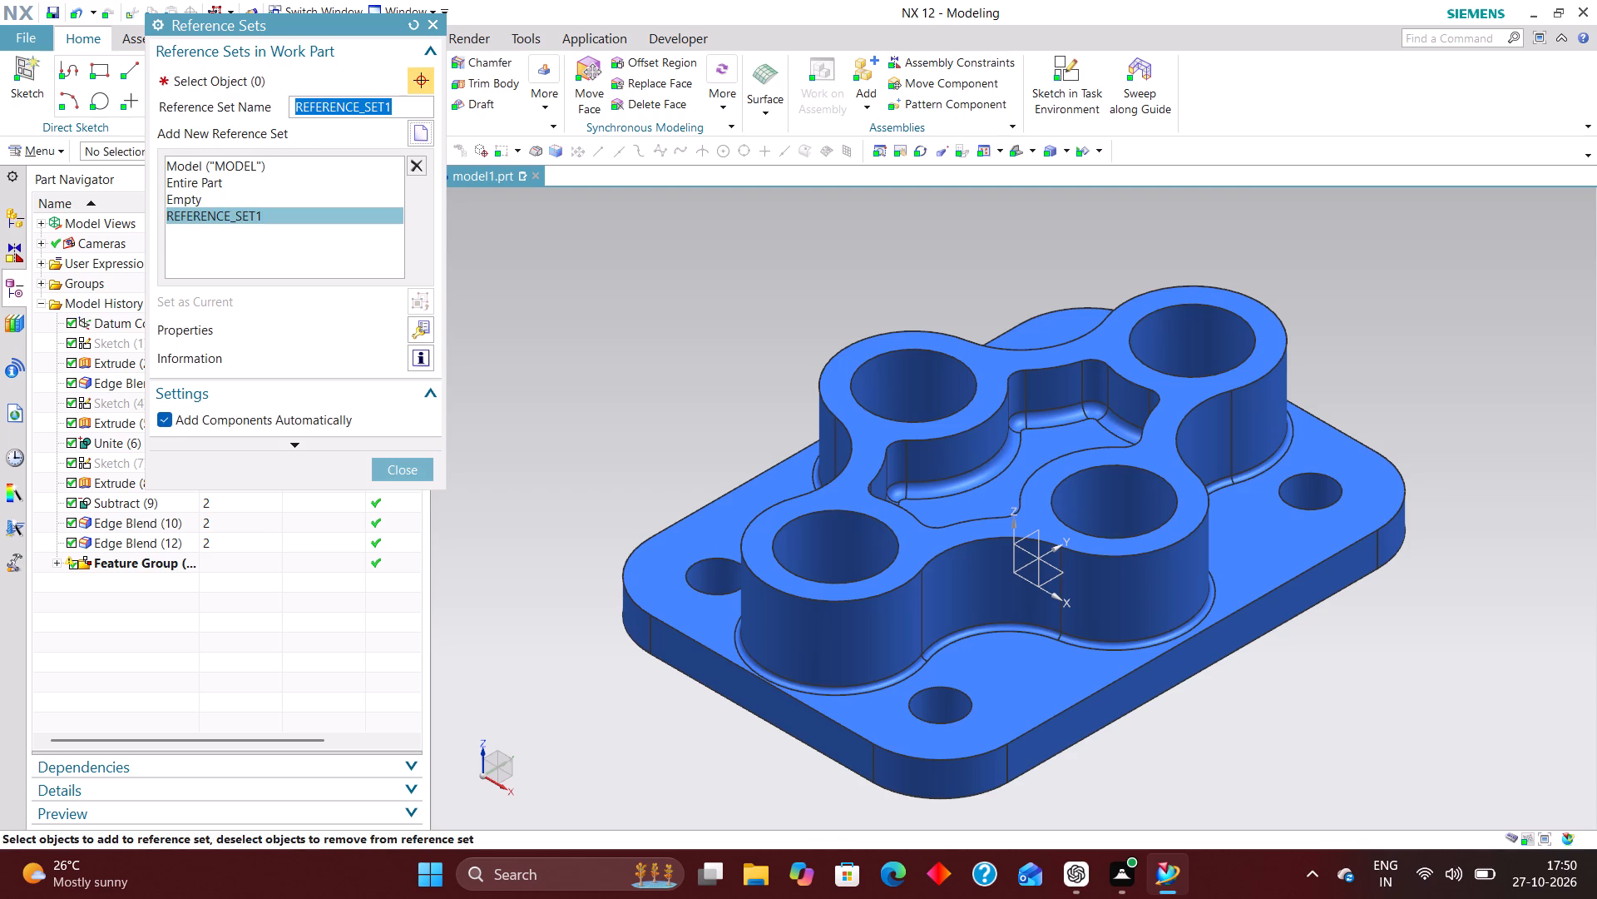
left_click(825, 542)
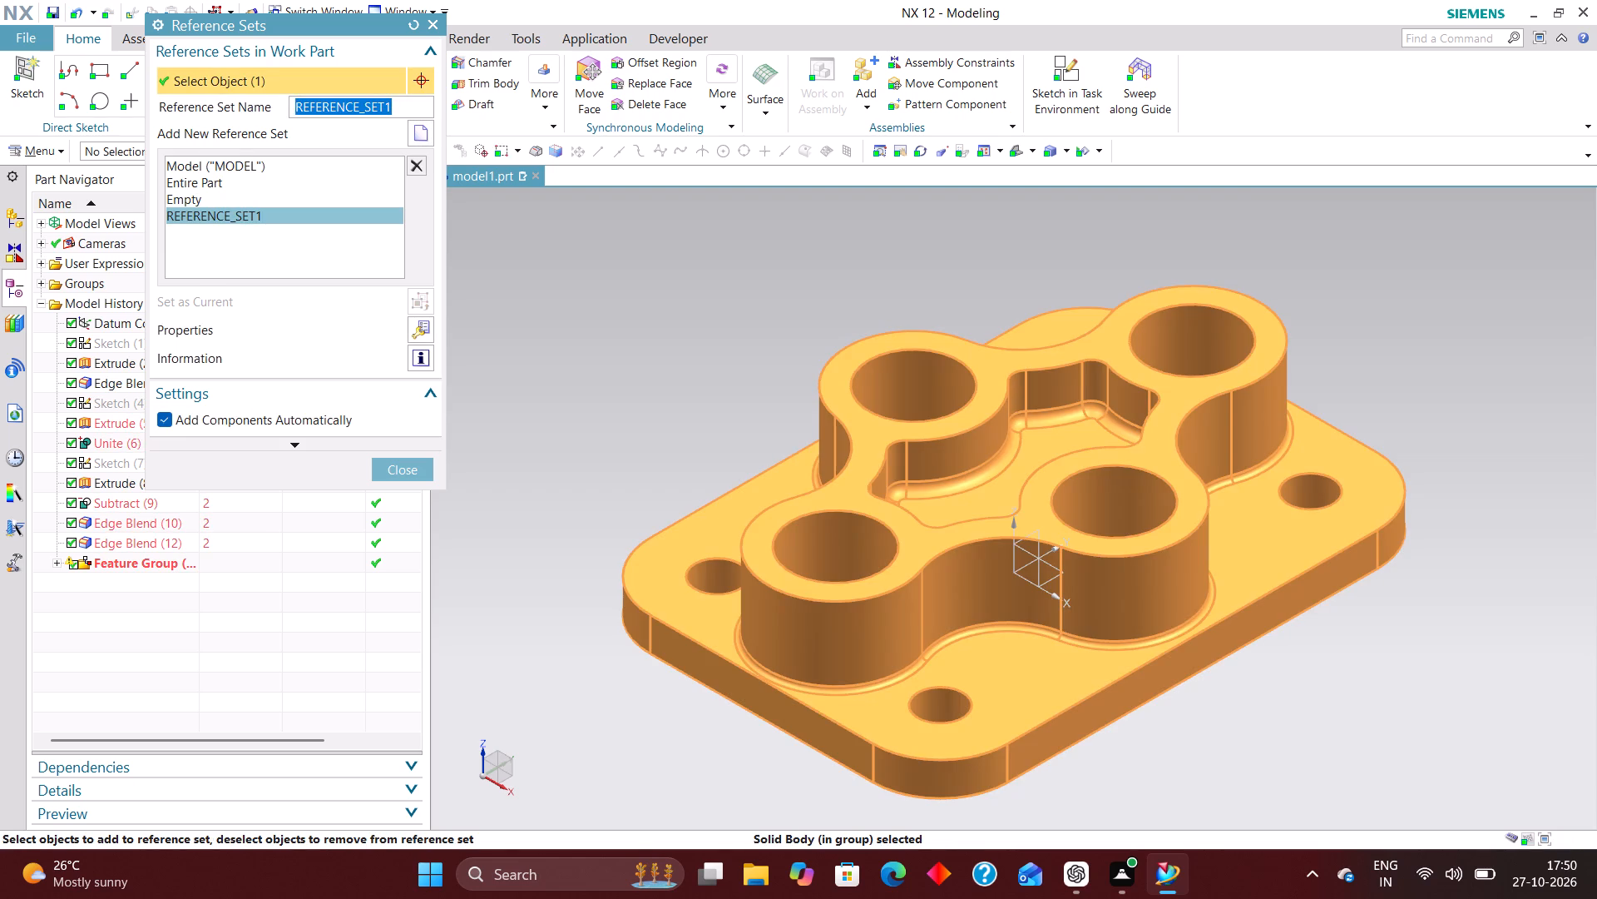
left_click(412, 474)
Define a Product Interface object from the geometry at the lobe hole nearest the datum origin, using the Automatic object type.
left_click(51, 156)
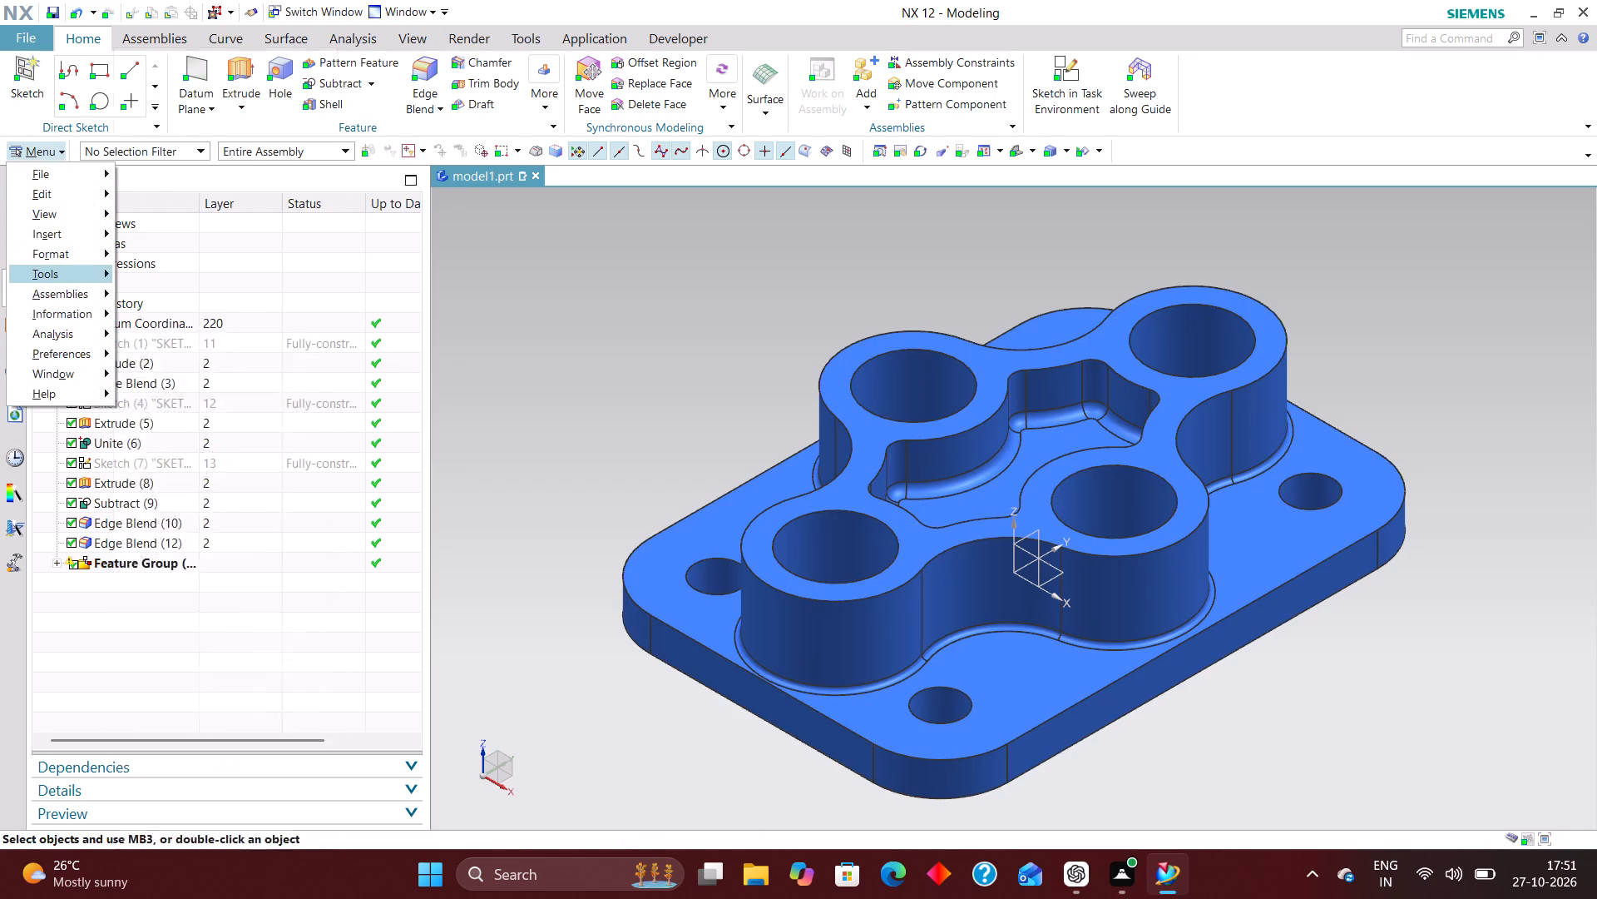
left_click(209, 221)
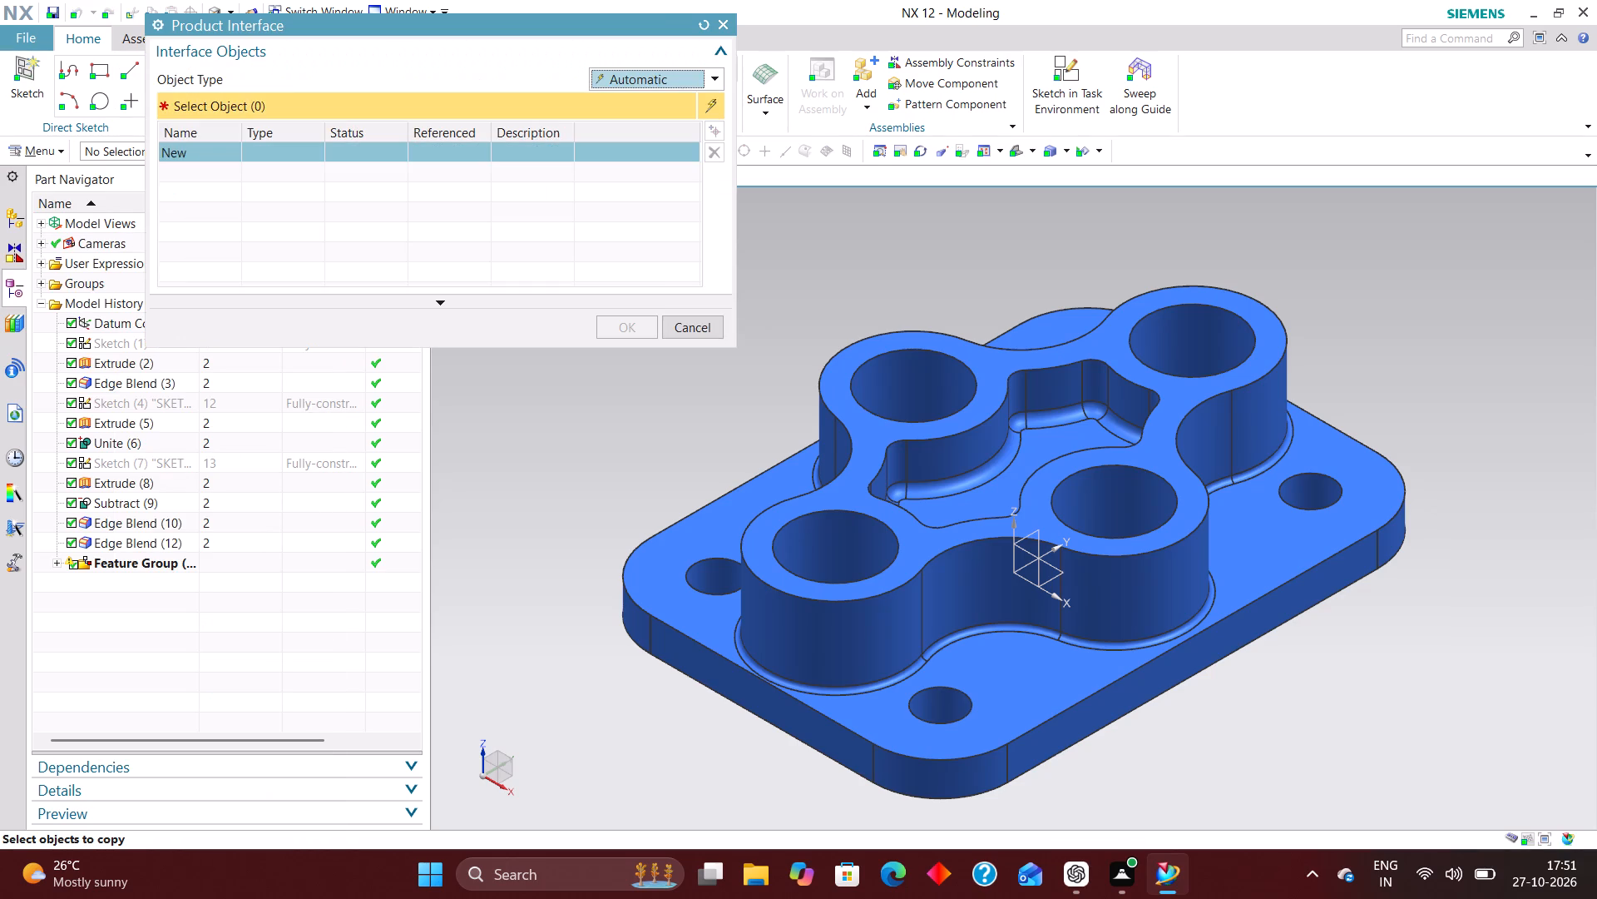
left_click(1155, 529)
left_click(636, 333)
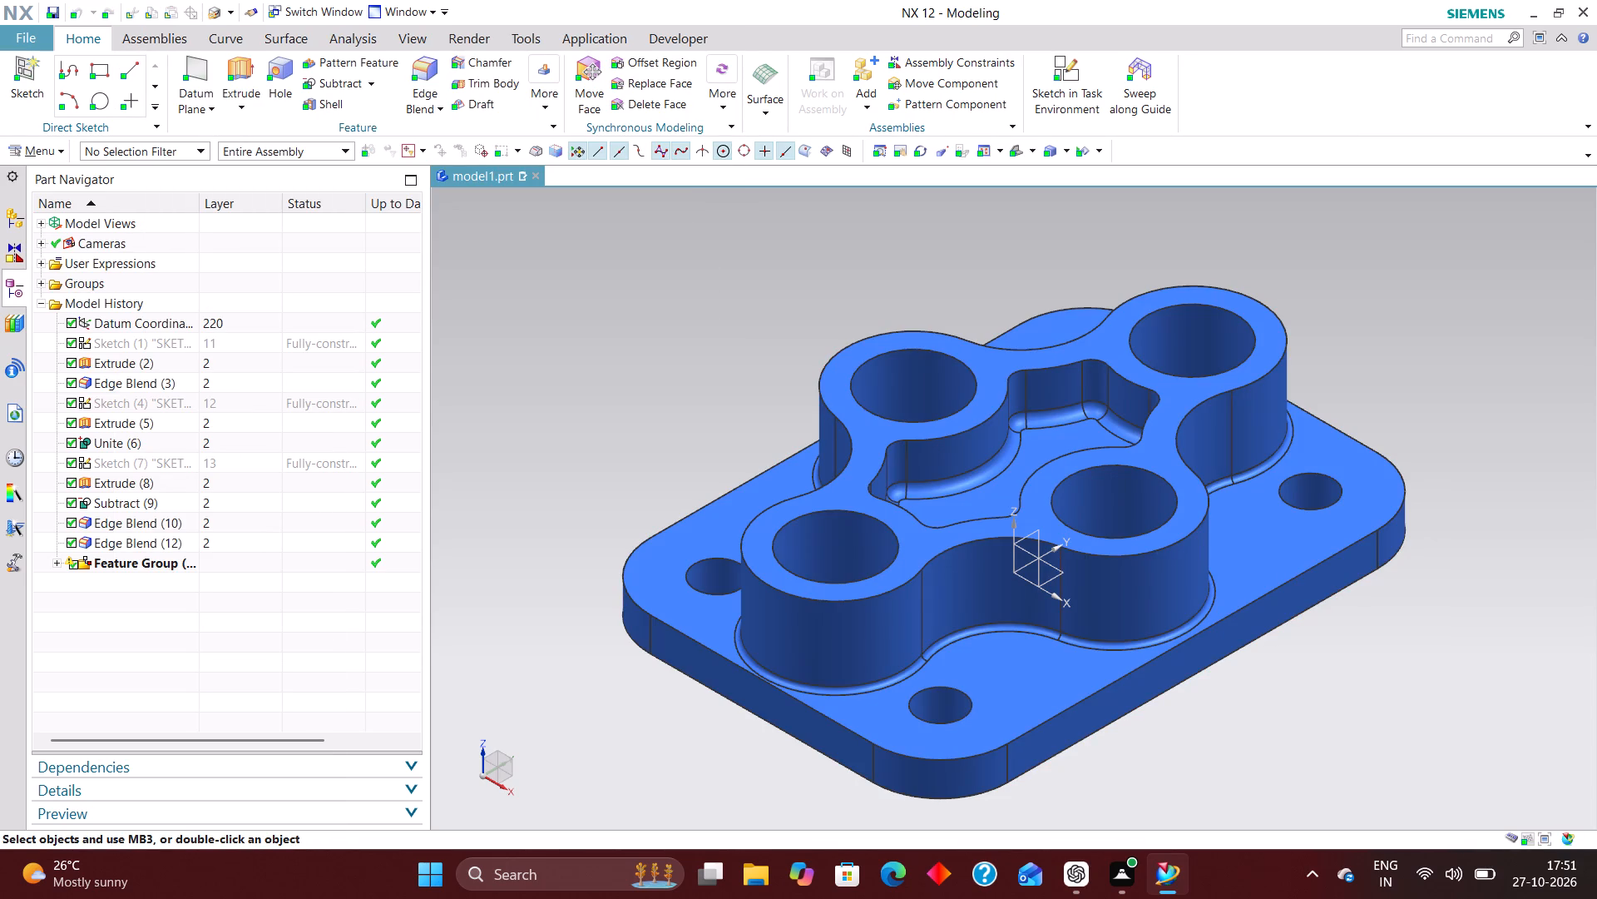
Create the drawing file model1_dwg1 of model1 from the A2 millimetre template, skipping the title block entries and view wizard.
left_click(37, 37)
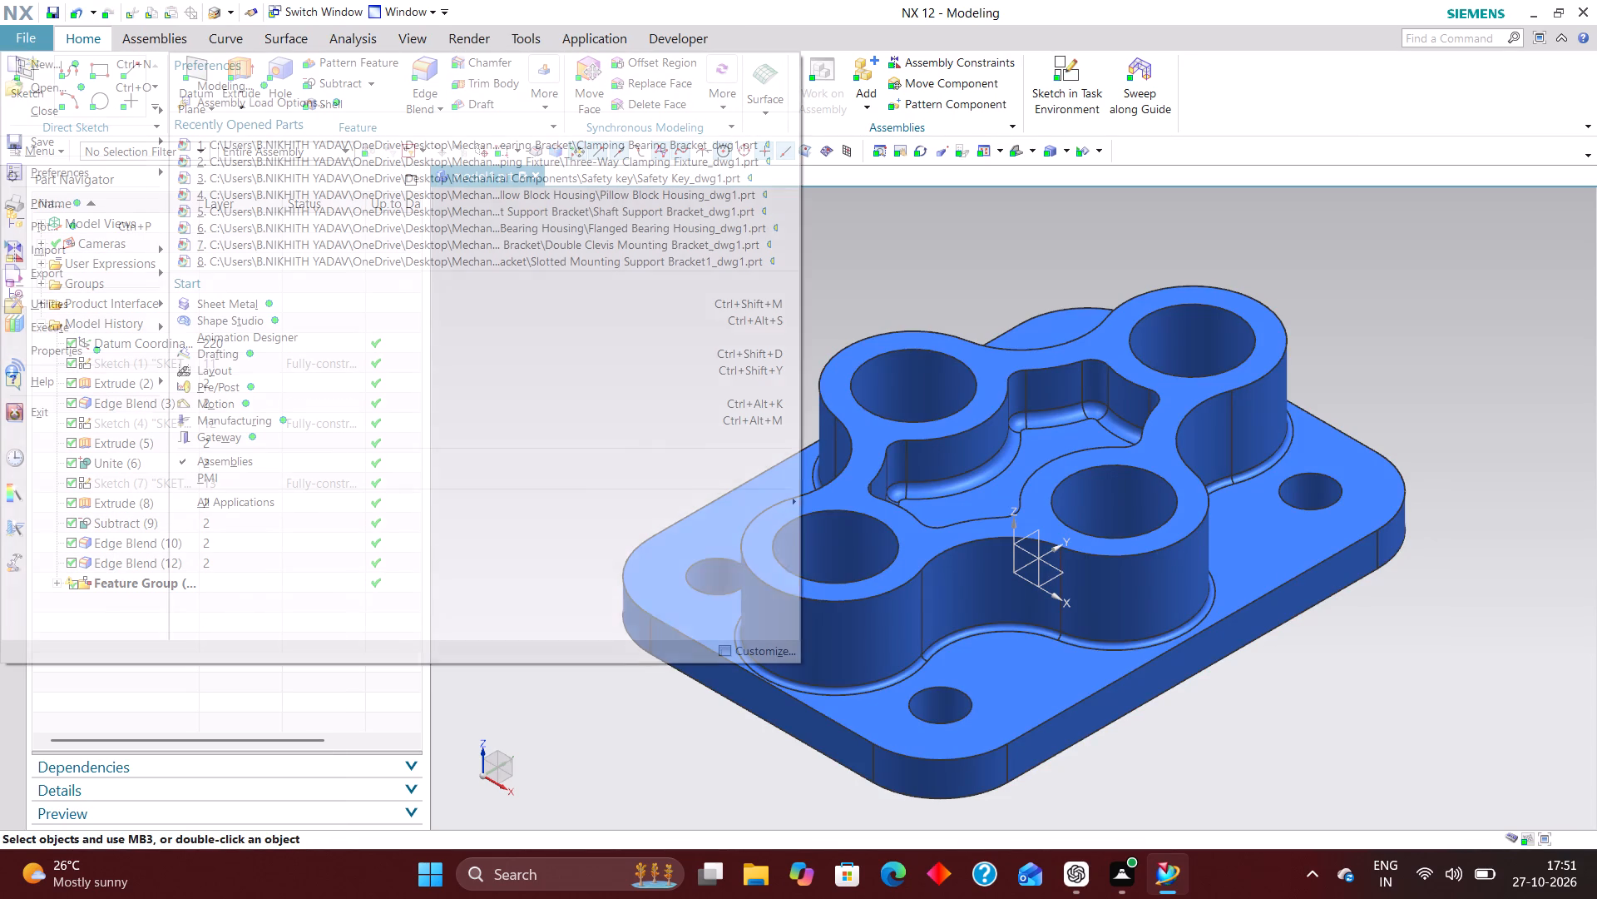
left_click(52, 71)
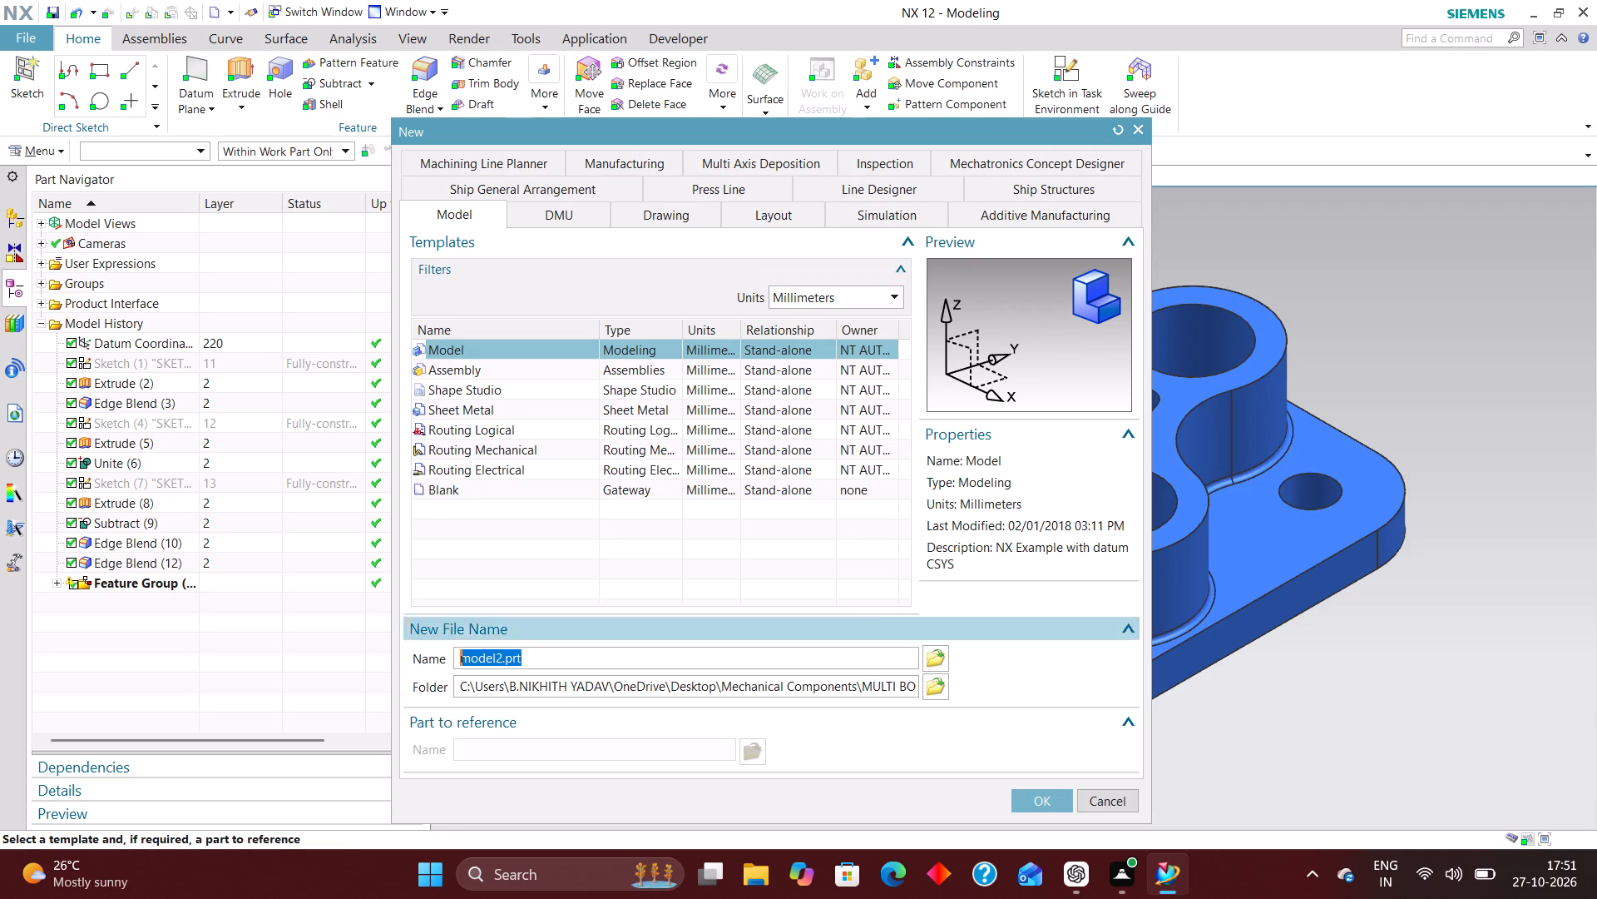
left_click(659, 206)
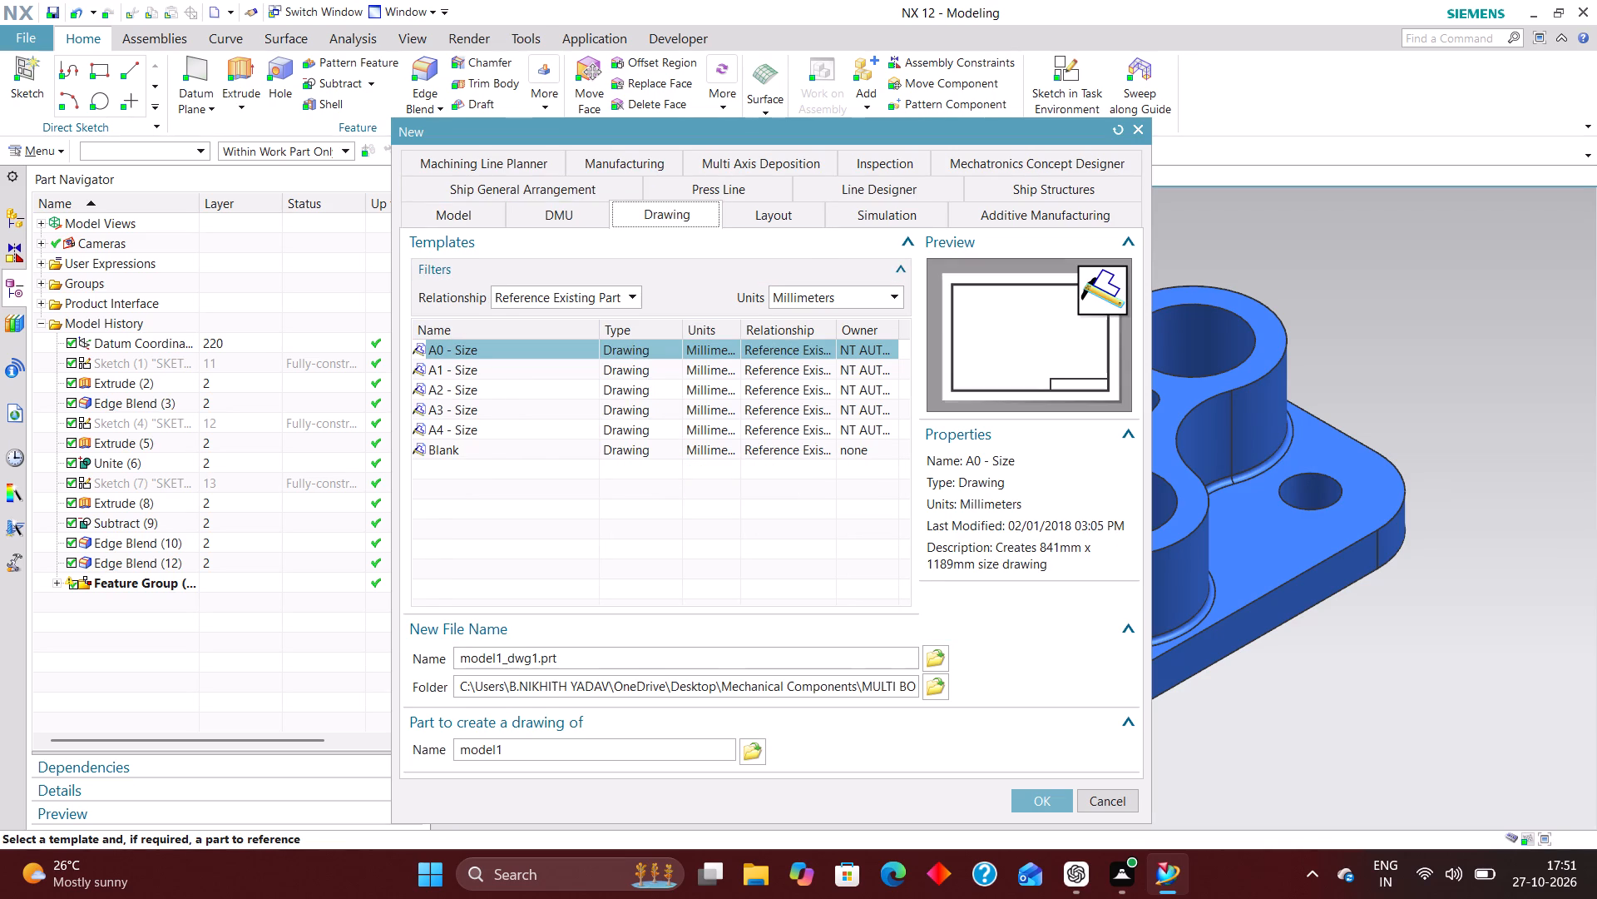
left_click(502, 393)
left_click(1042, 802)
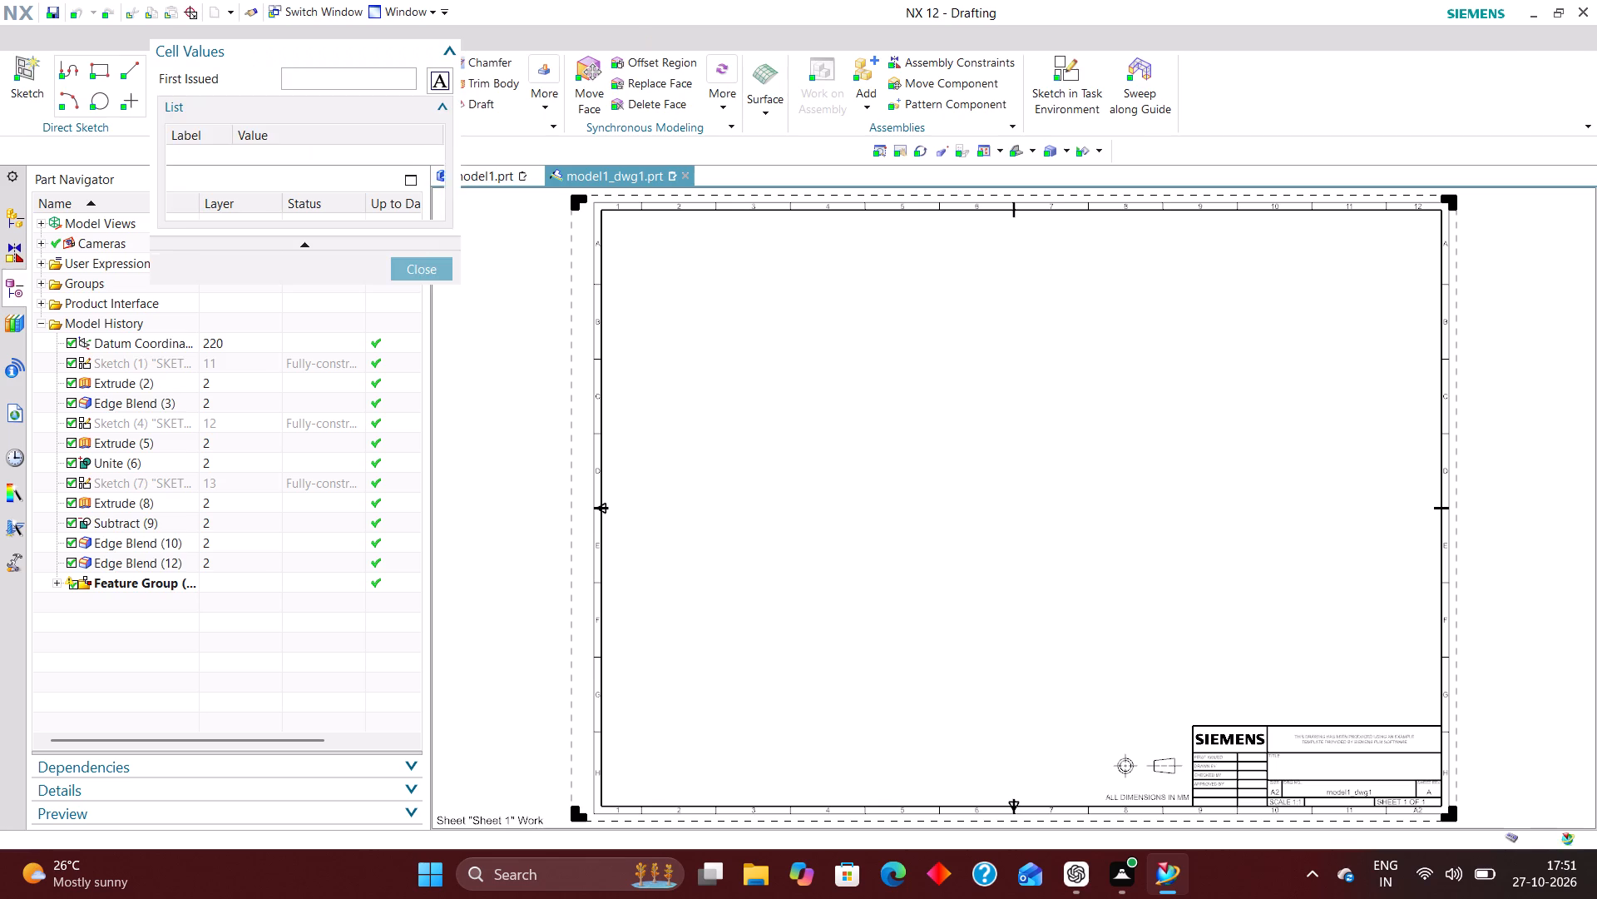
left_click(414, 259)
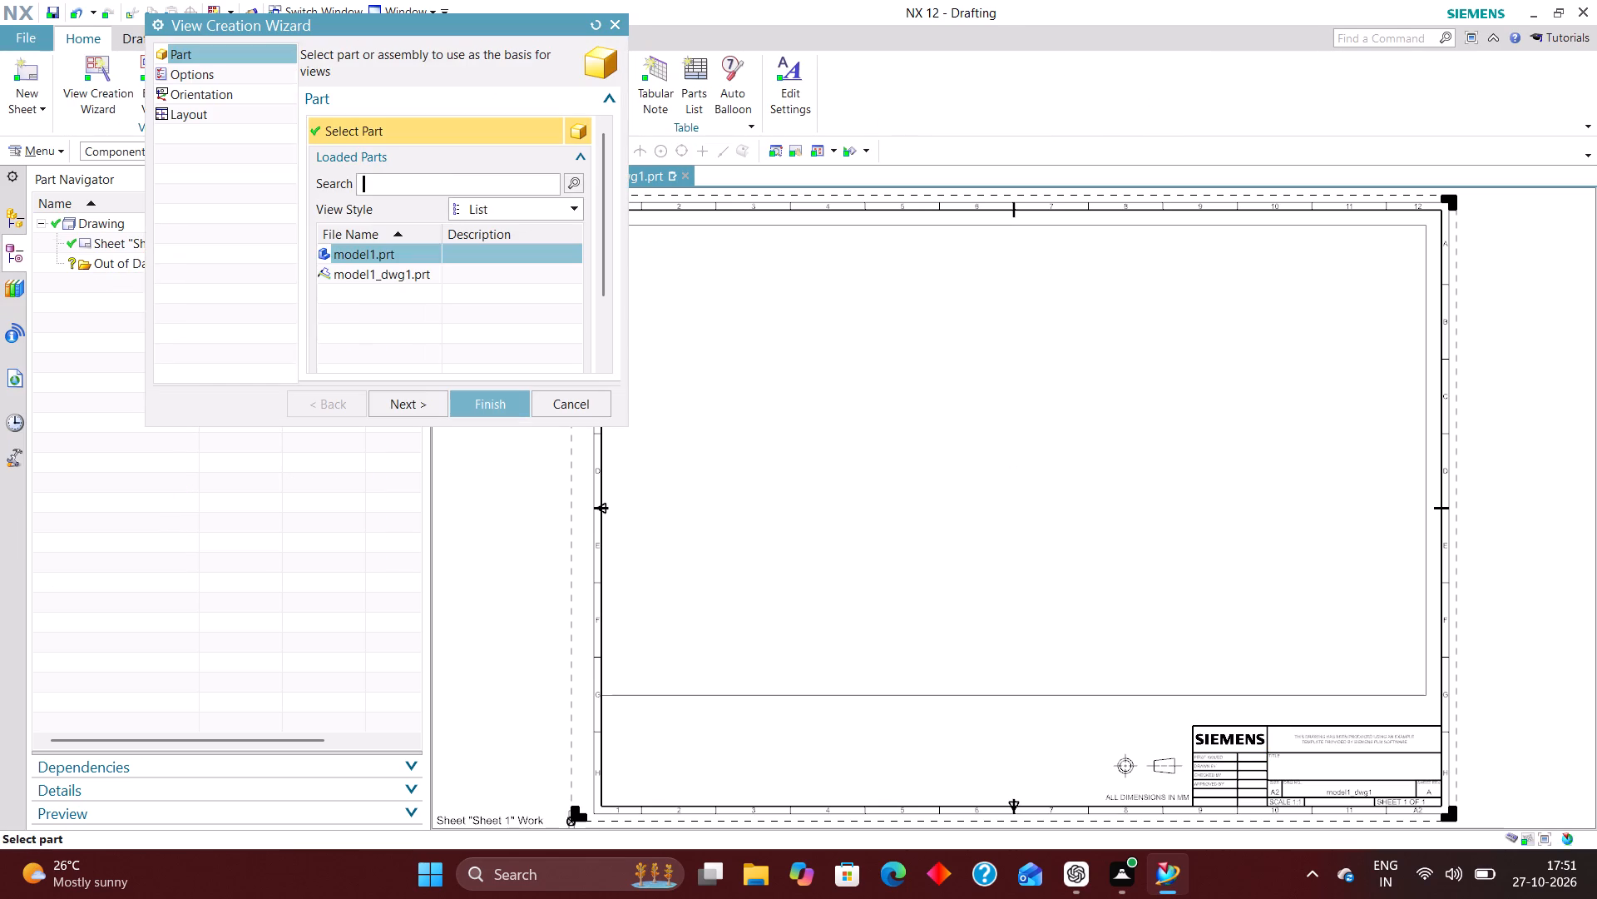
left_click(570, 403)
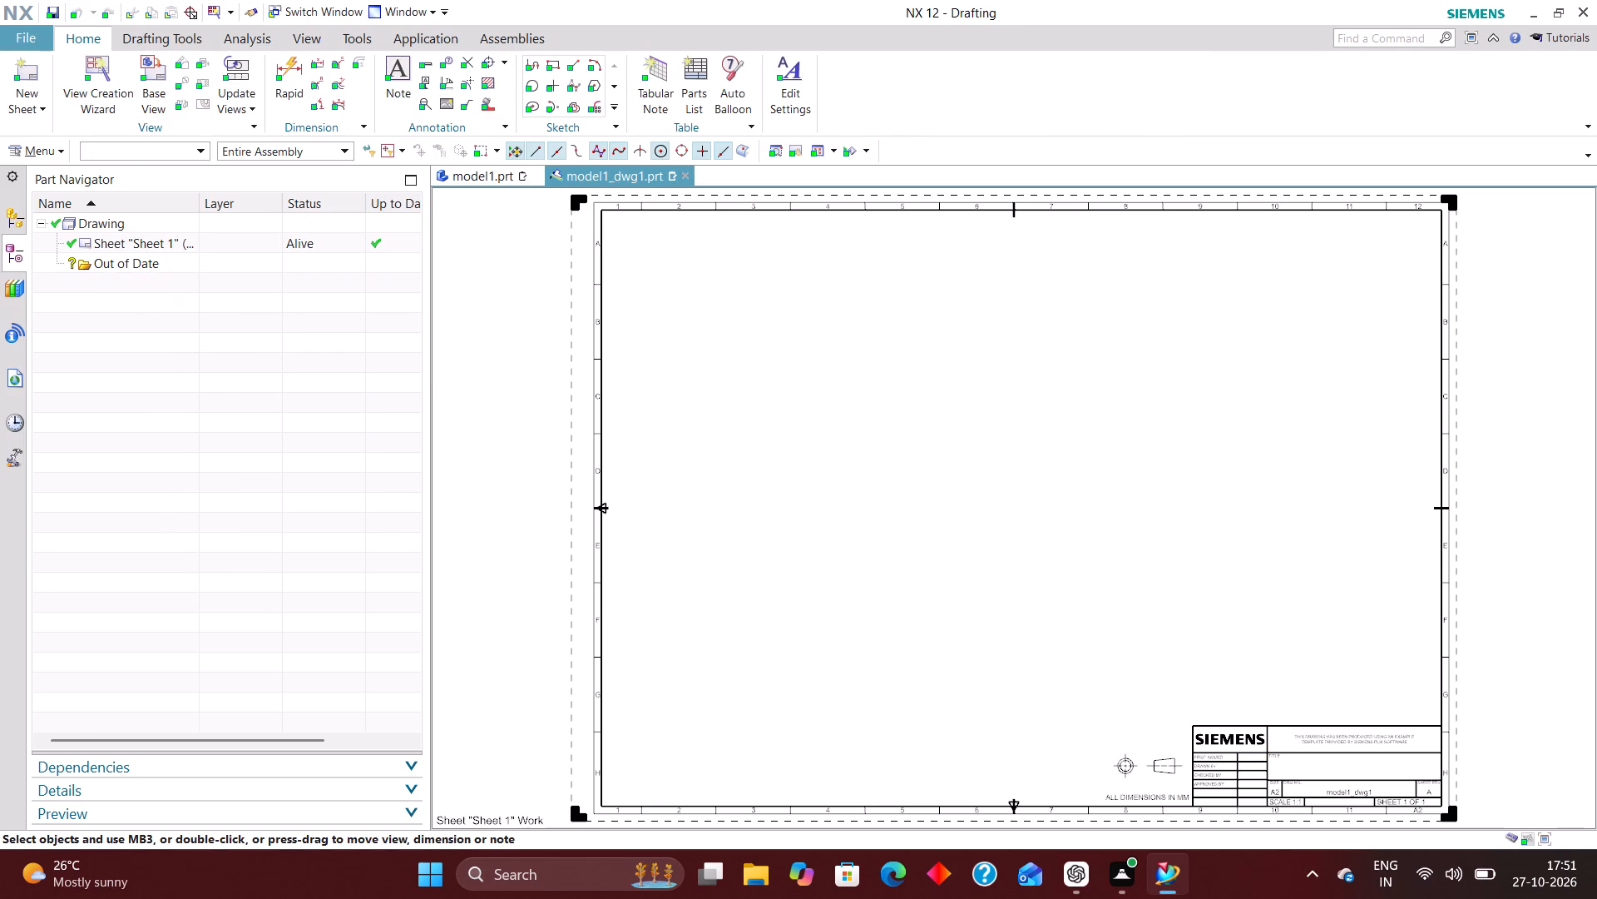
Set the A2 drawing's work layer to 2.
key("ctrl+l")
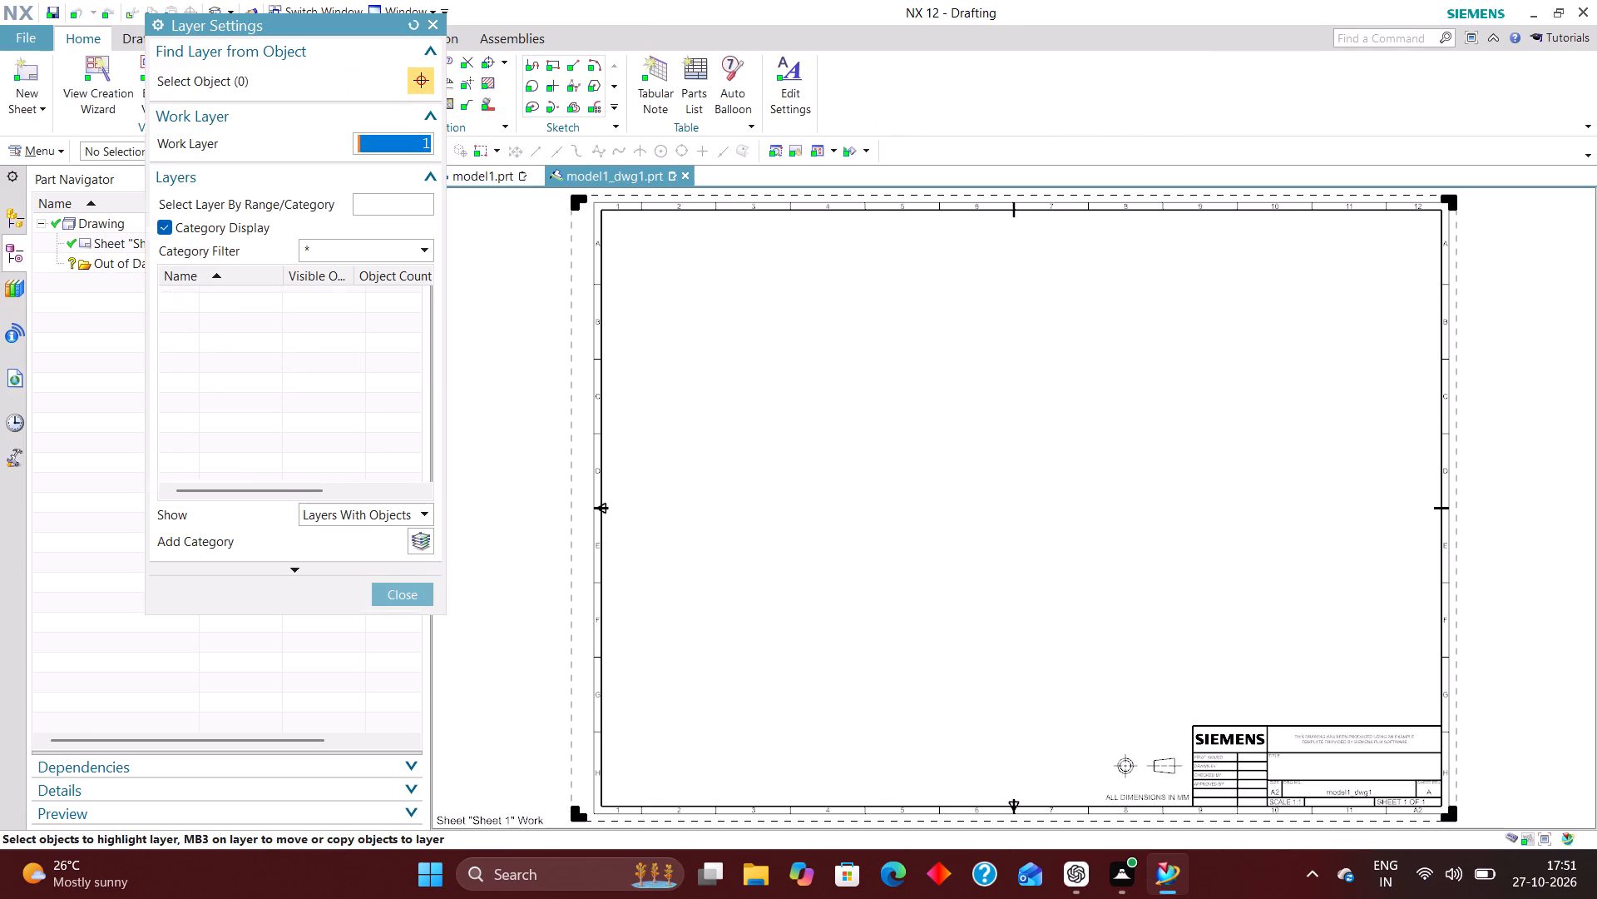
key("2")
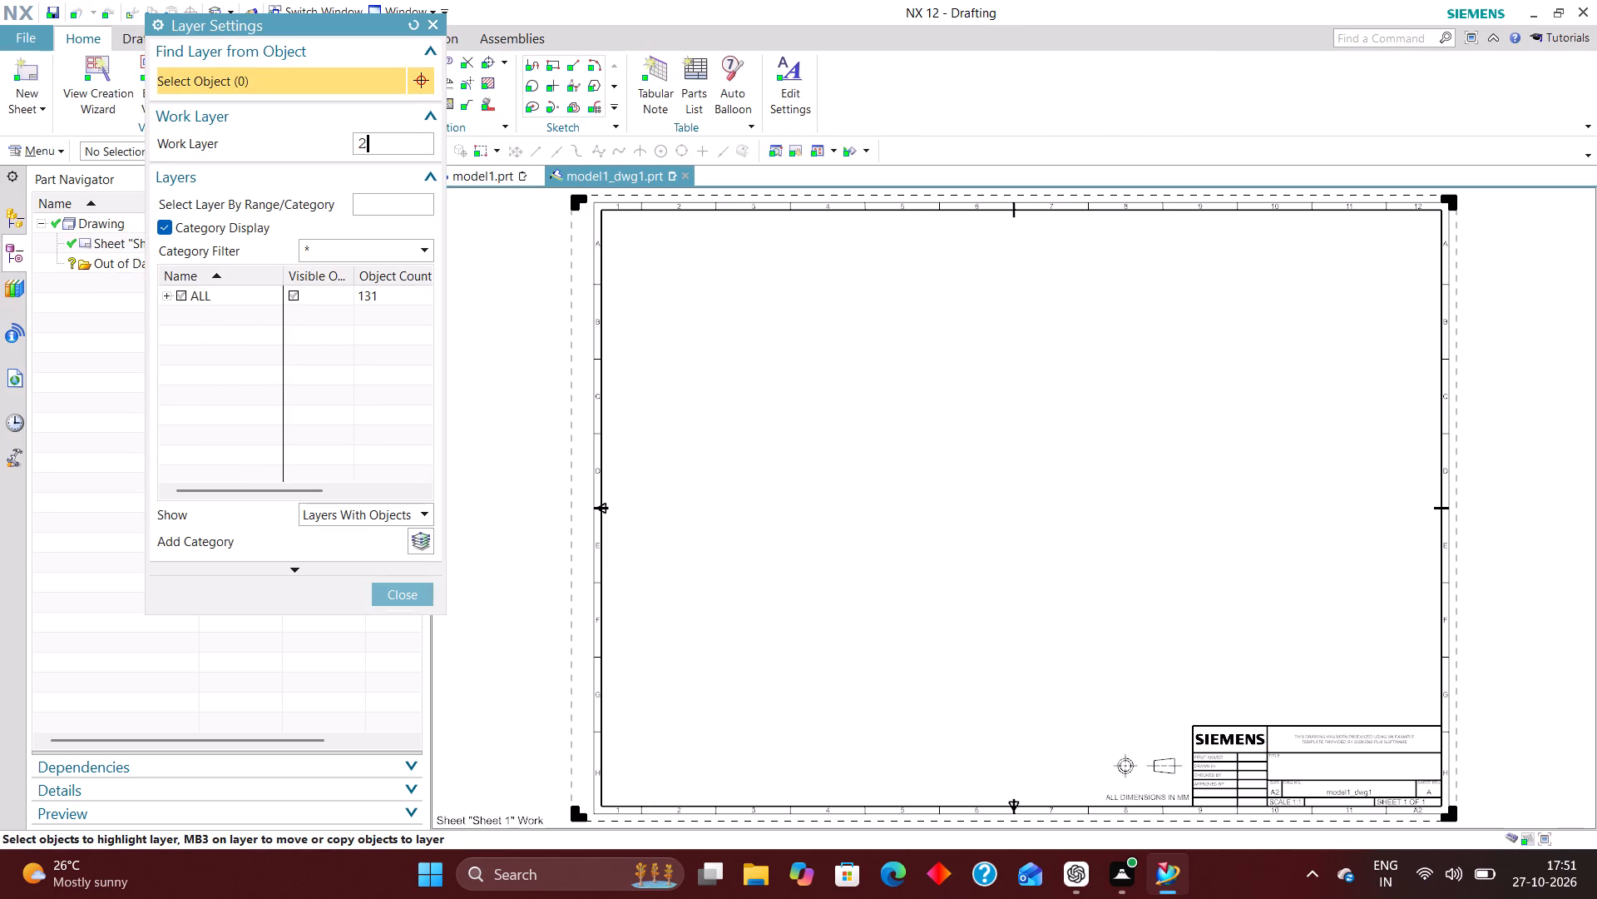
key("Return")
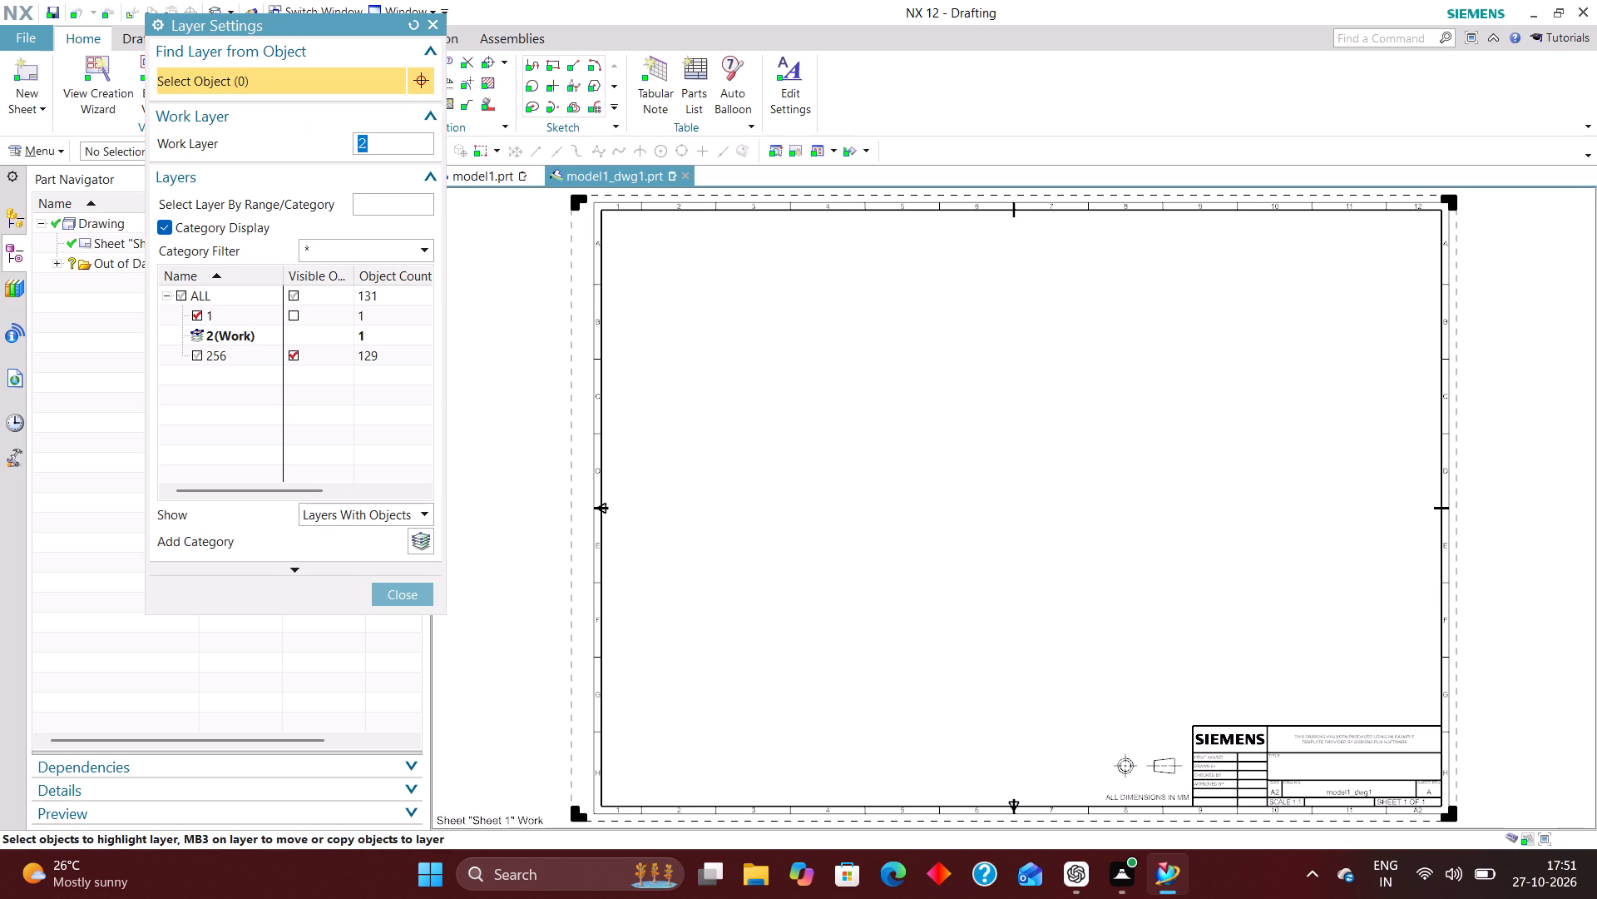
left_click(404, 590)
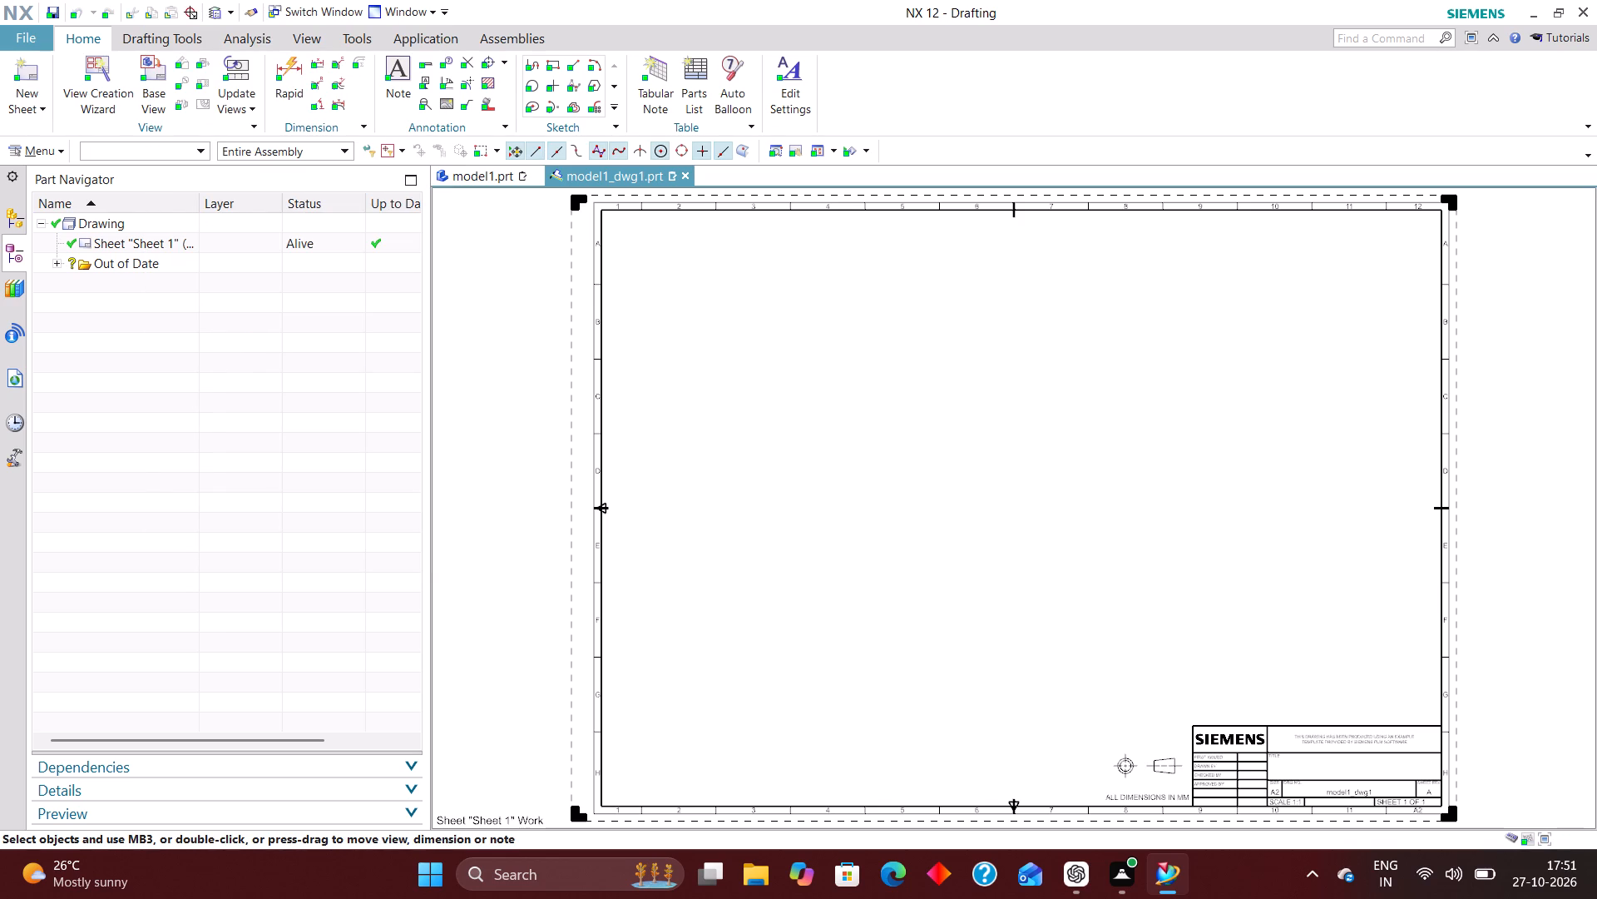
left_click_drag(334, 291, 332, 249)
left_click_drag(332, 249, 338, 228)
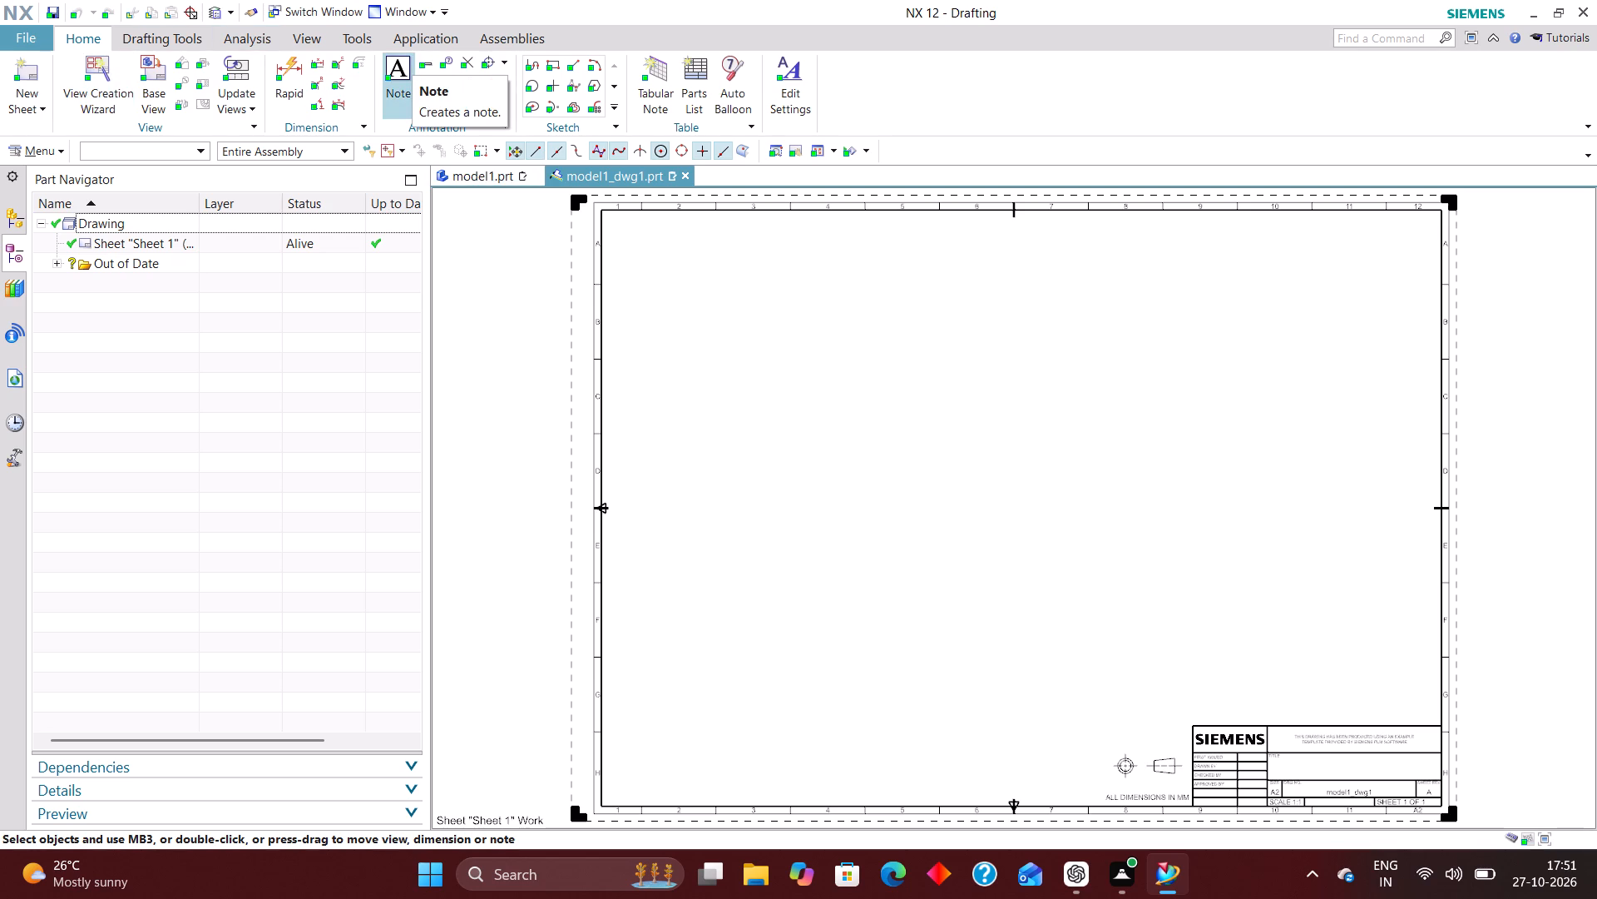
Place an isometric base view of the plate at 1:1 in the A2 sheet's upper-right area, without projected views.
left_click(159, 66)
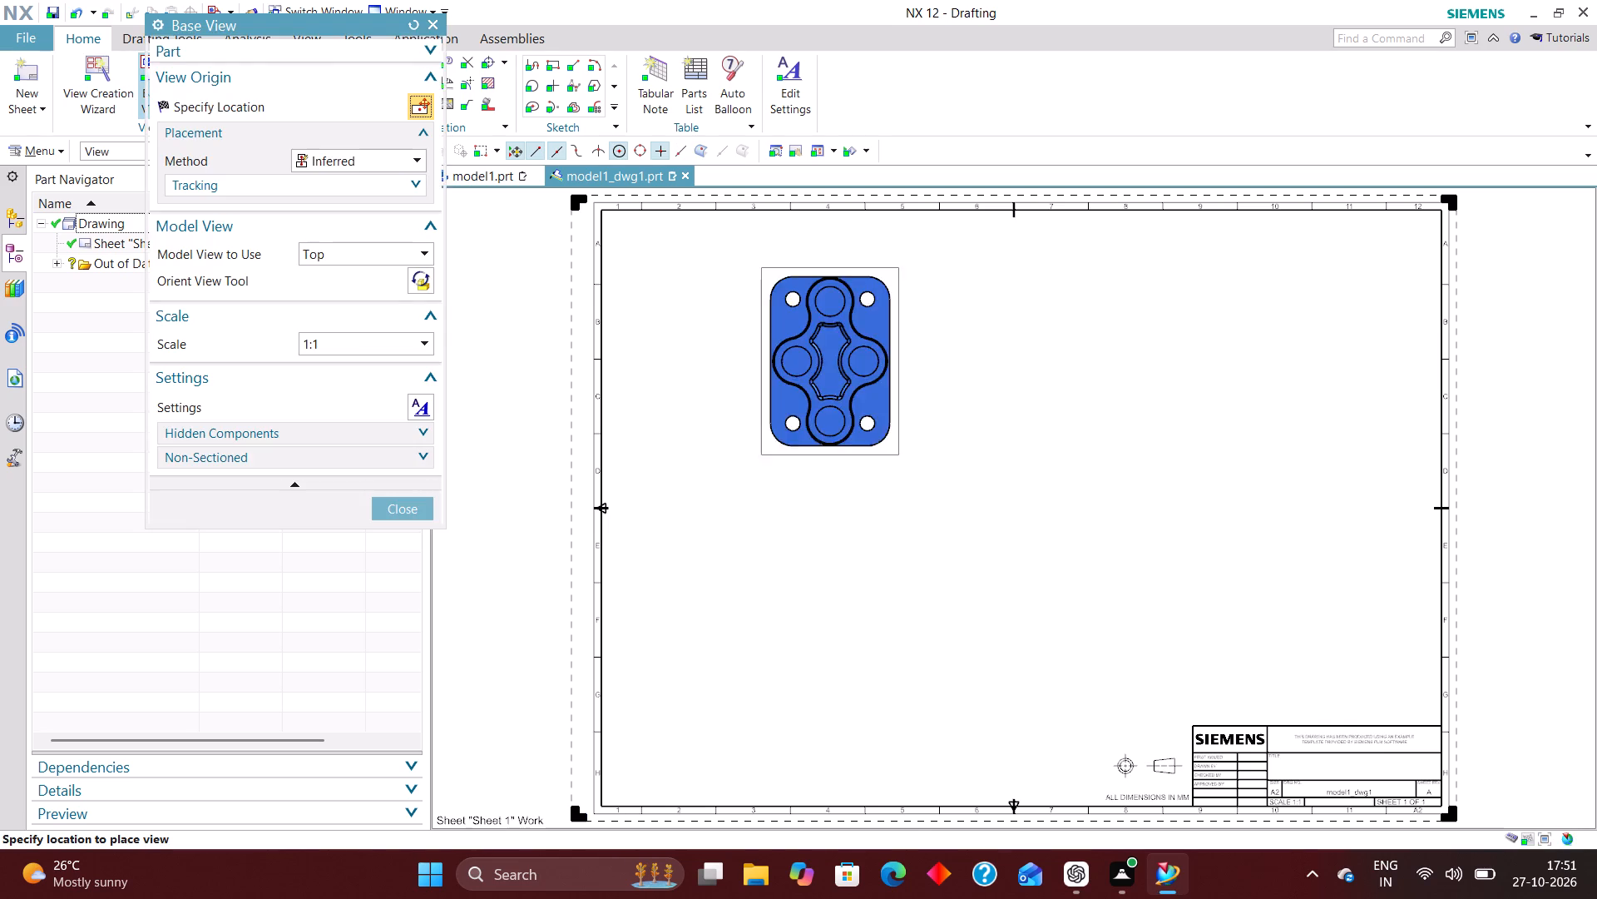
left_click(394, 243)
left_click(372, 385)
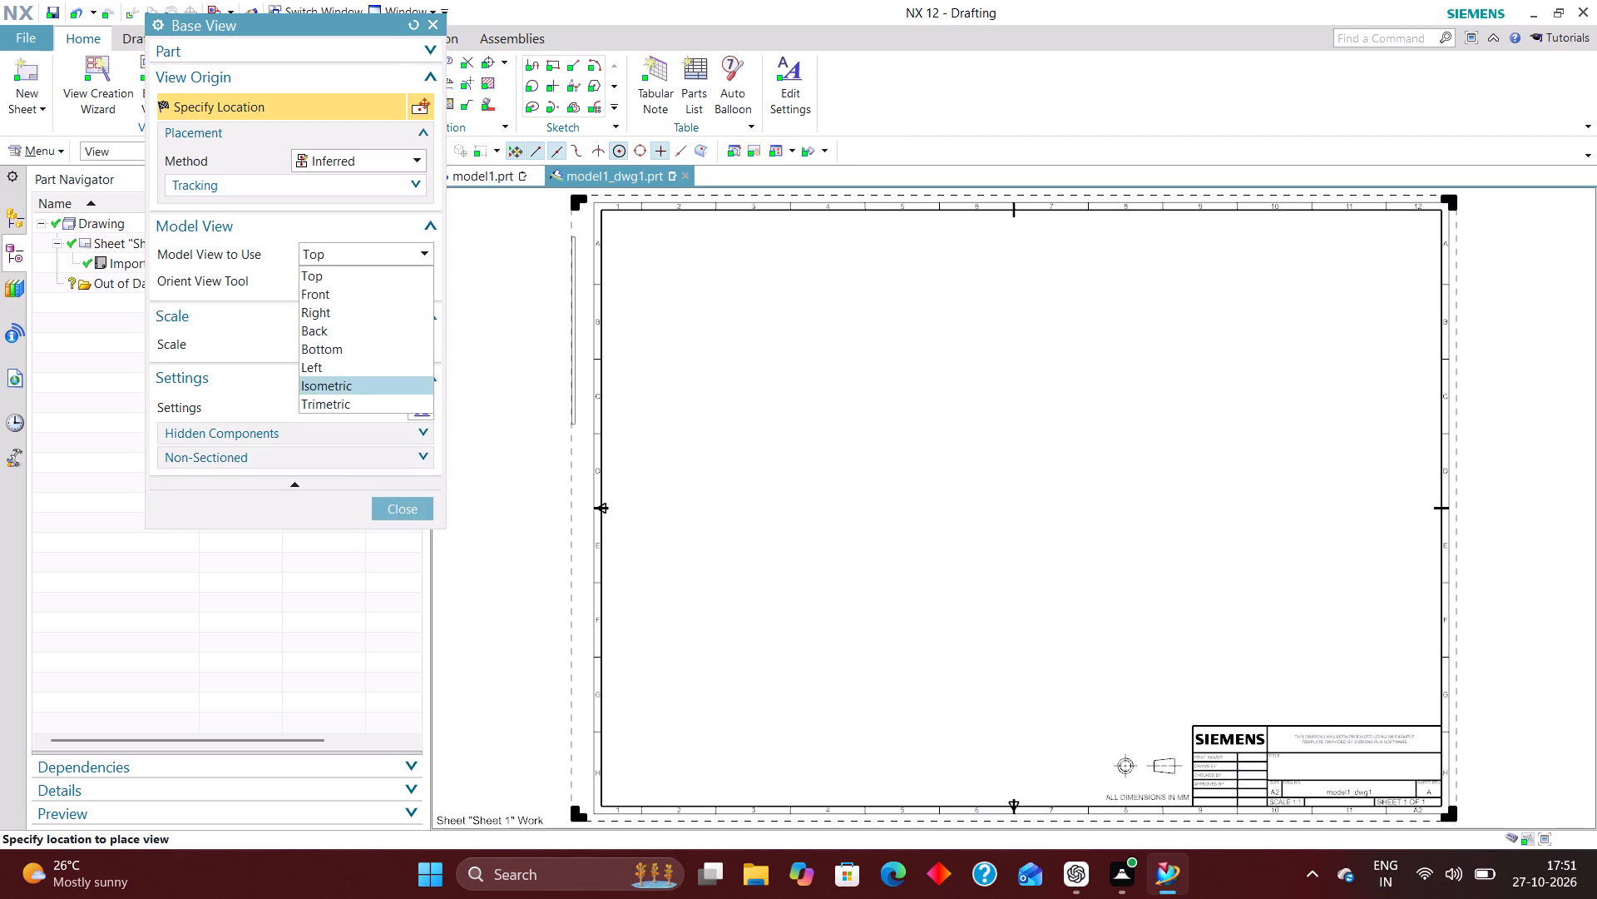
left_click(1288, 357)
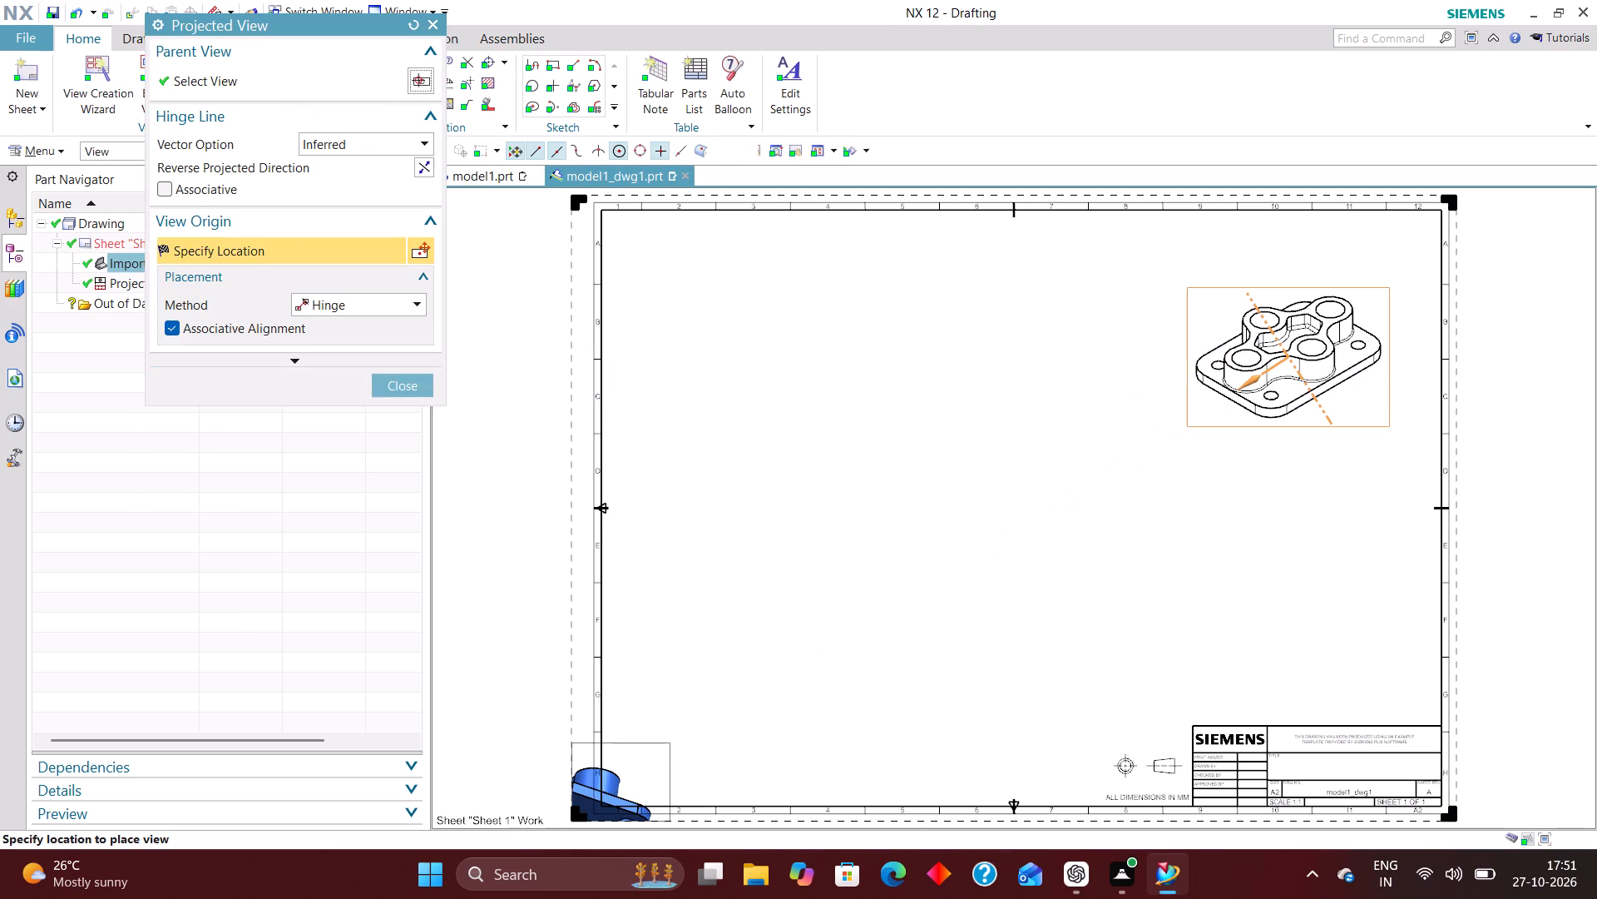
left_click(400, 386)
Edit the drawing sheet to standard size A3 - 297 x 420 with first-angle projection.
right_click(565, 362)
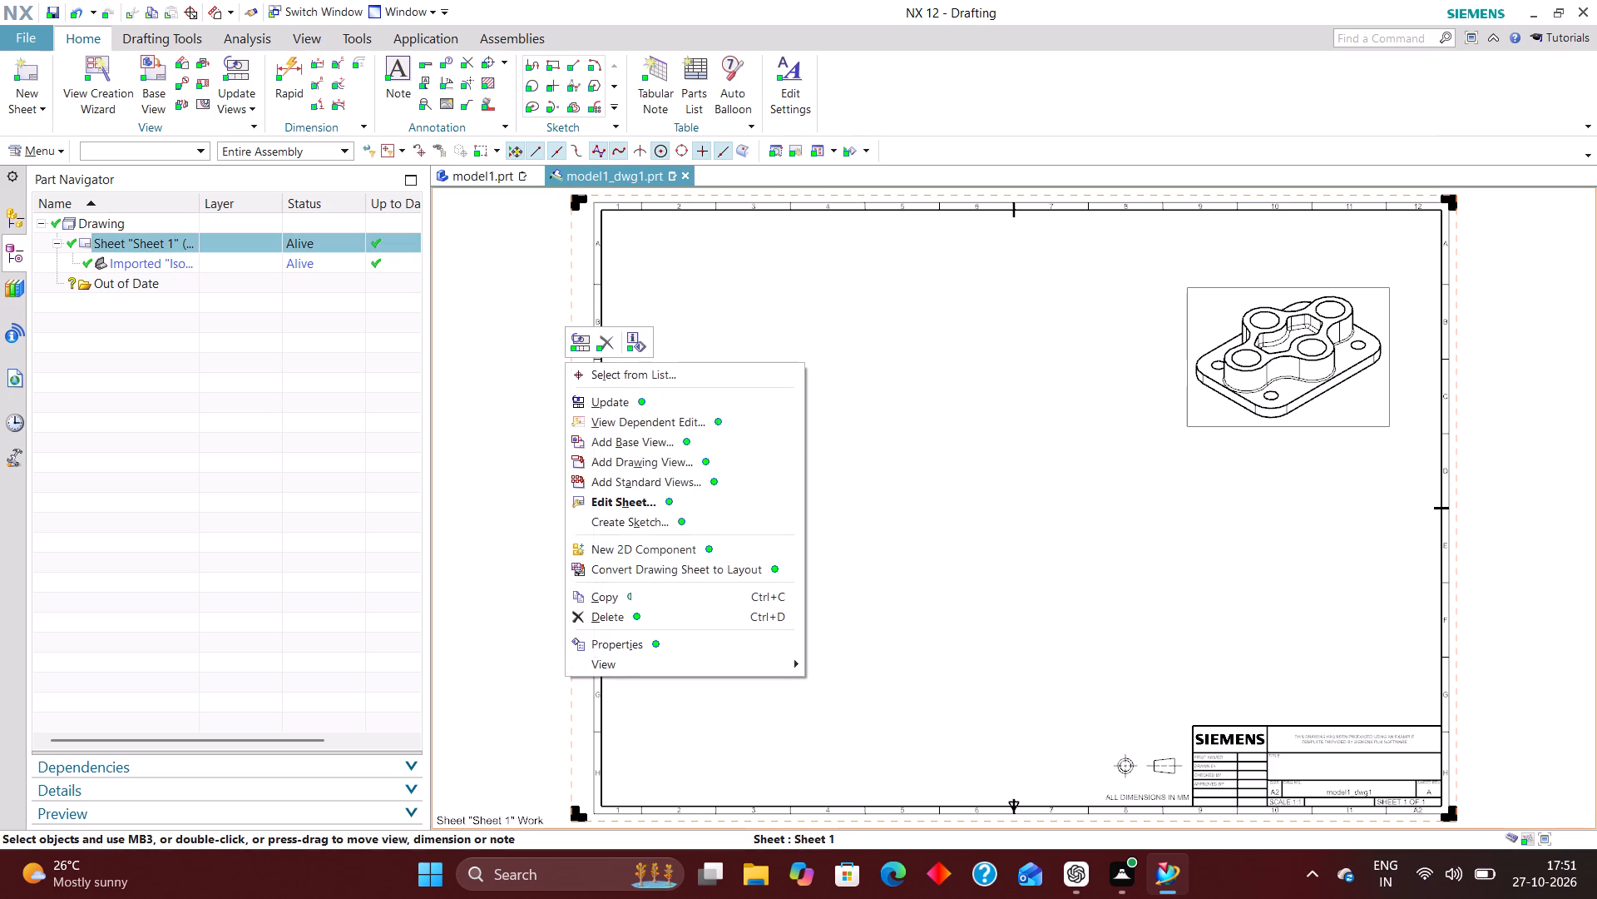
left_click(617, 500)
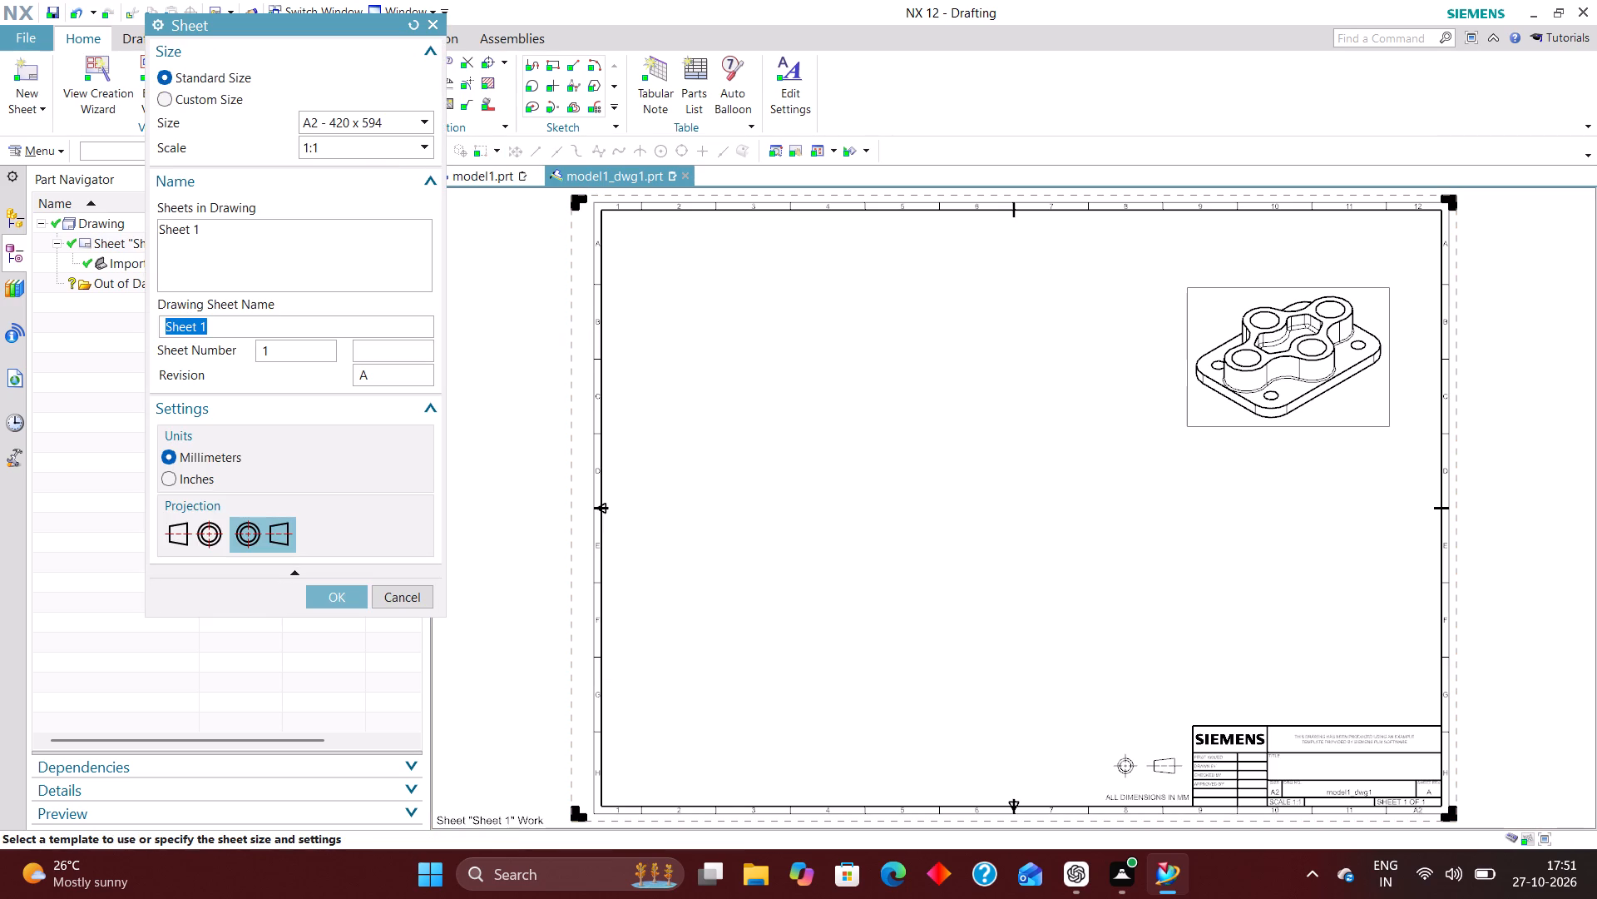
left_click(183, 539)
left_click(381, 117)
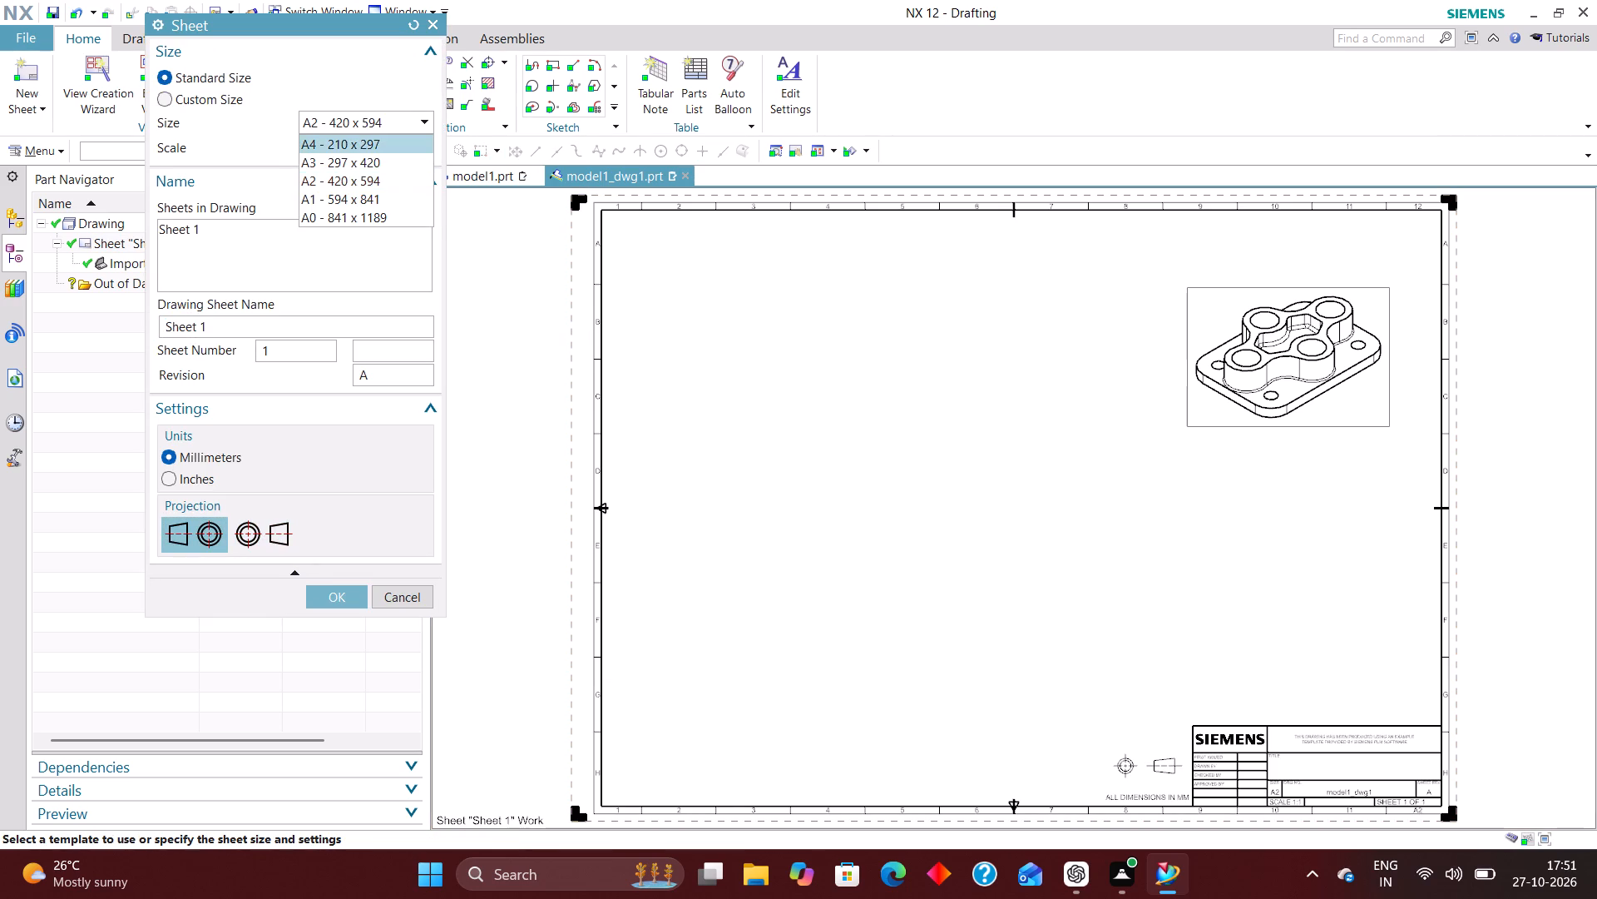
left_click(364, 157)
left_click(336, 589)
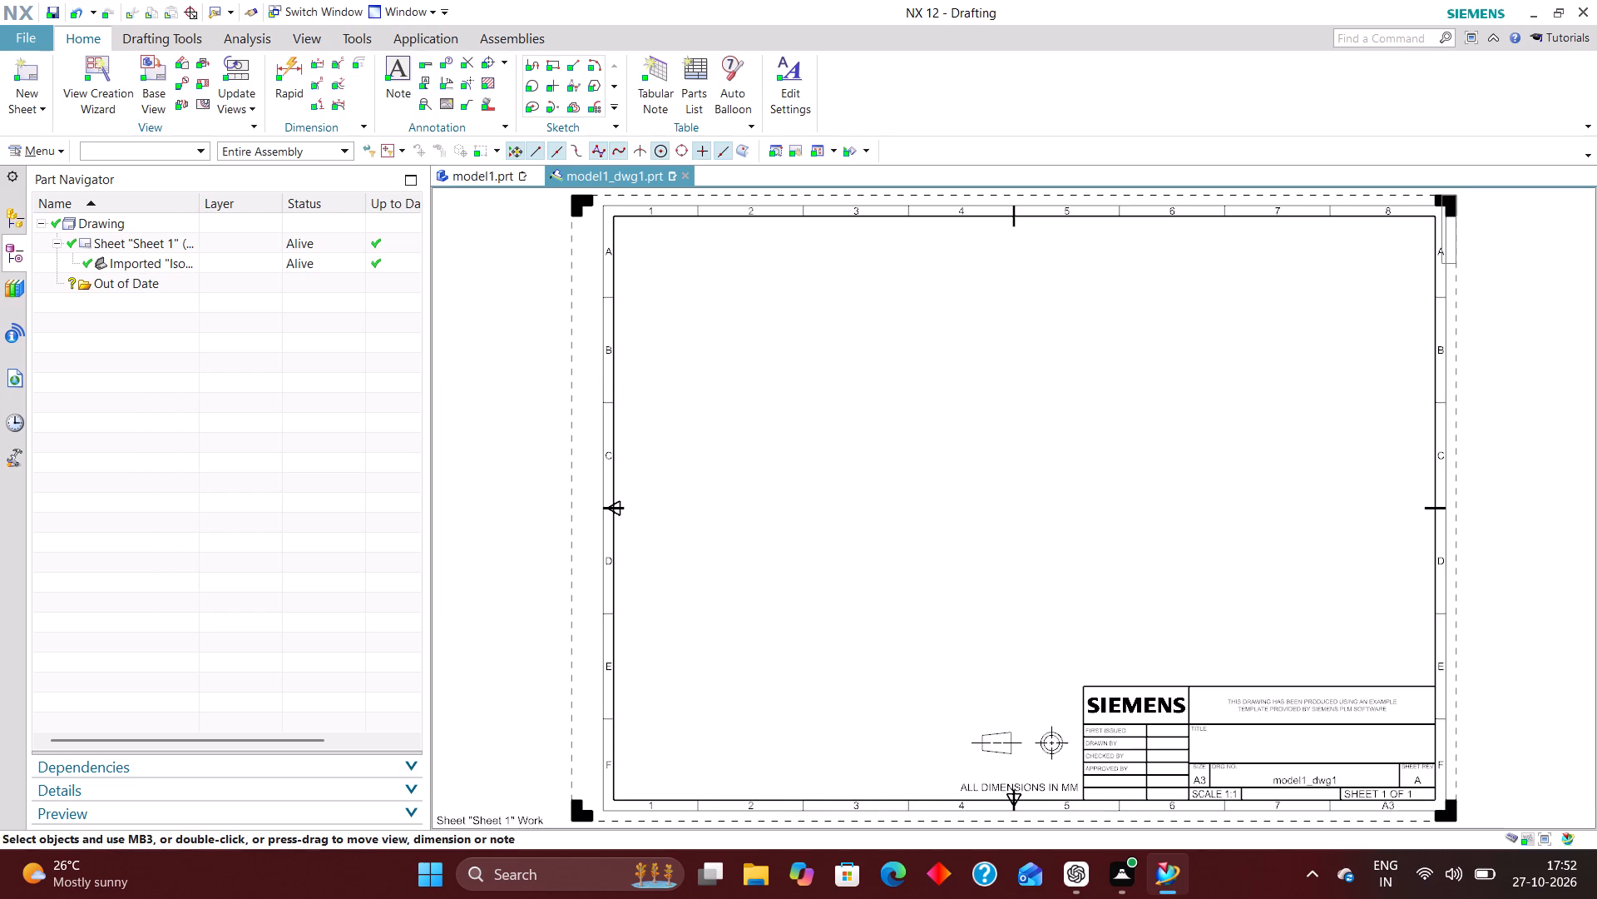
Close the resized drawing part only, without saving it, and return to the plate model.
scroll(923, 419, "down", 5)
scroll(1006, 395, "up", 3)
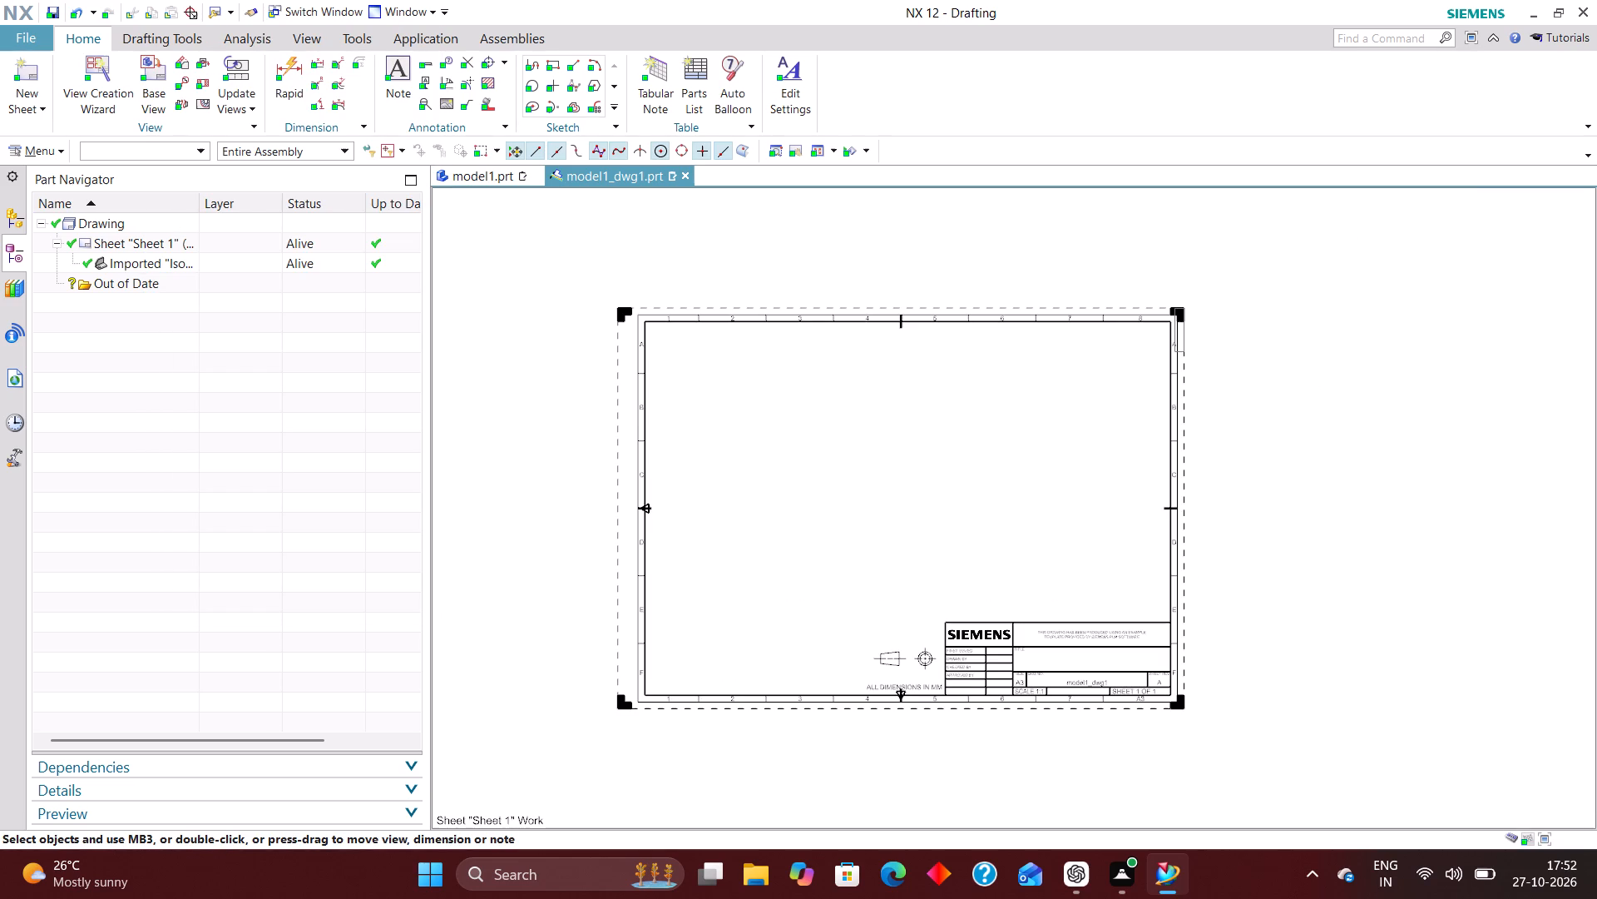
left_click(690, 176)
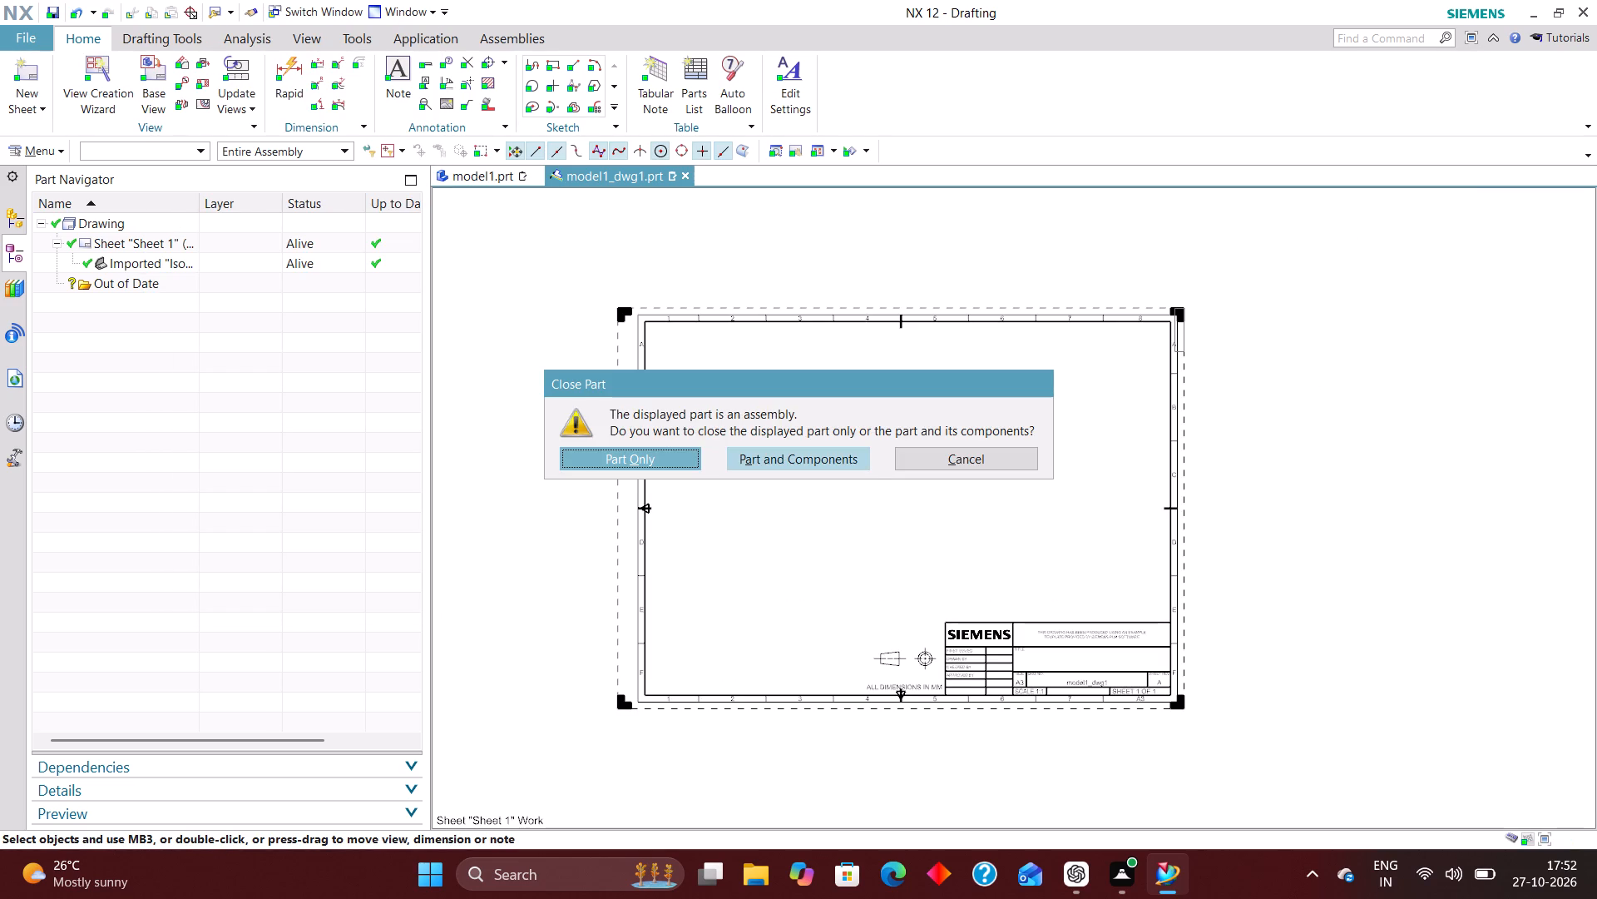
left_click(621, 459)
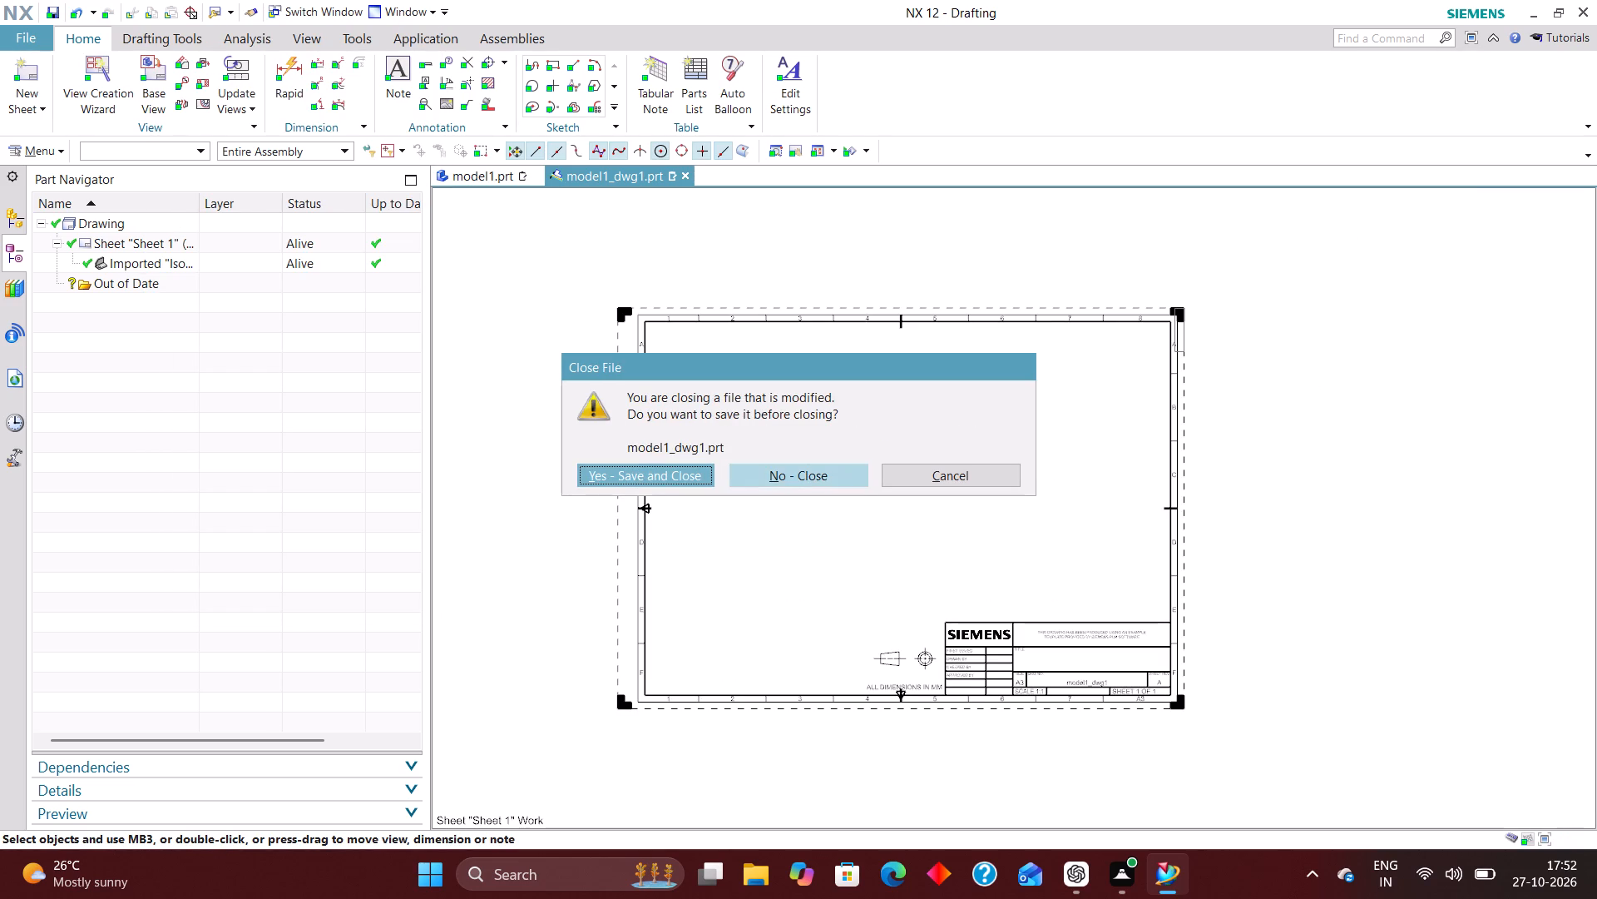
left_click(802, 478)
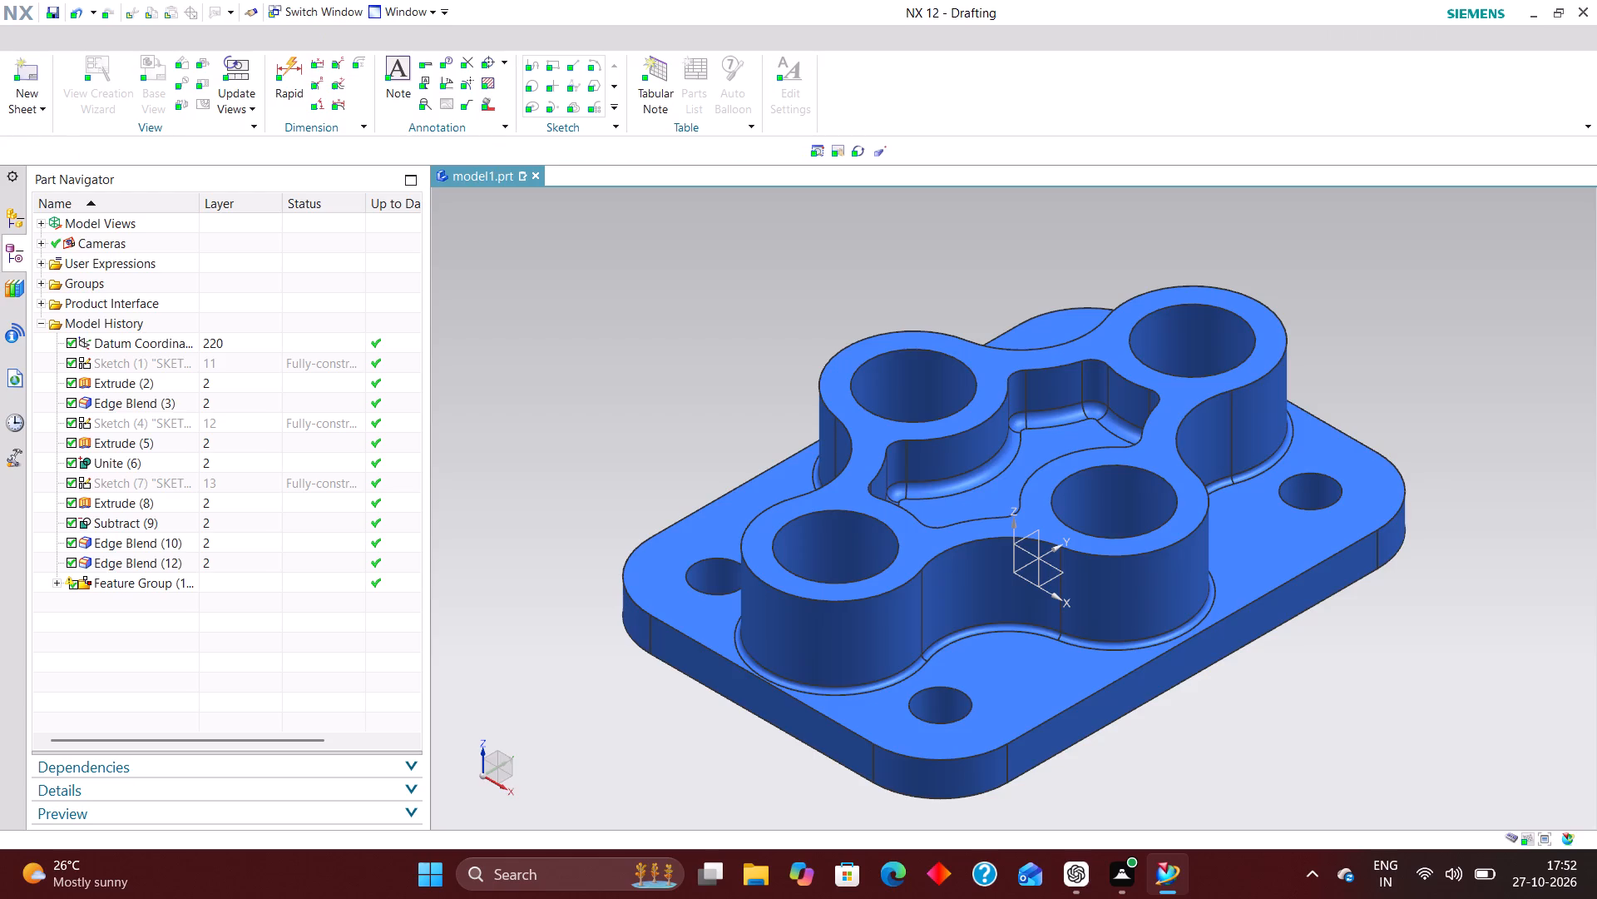
Create a new drawing file model1_dwg1 of model1 using the A3 template.
left_click(22, 42)
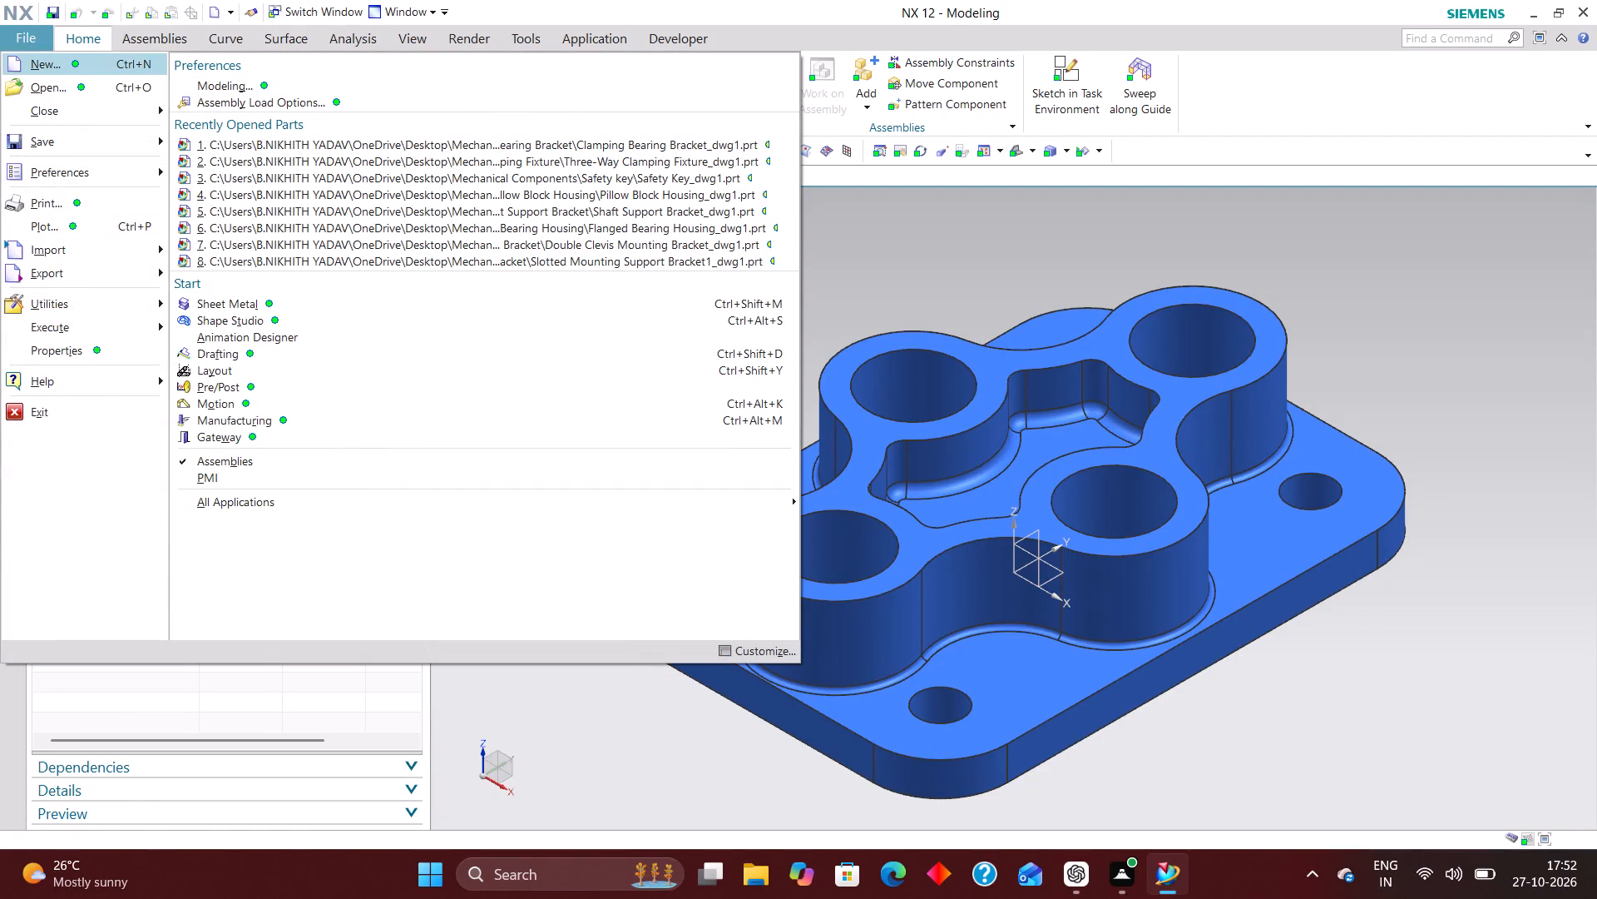
left_click(61, 62)
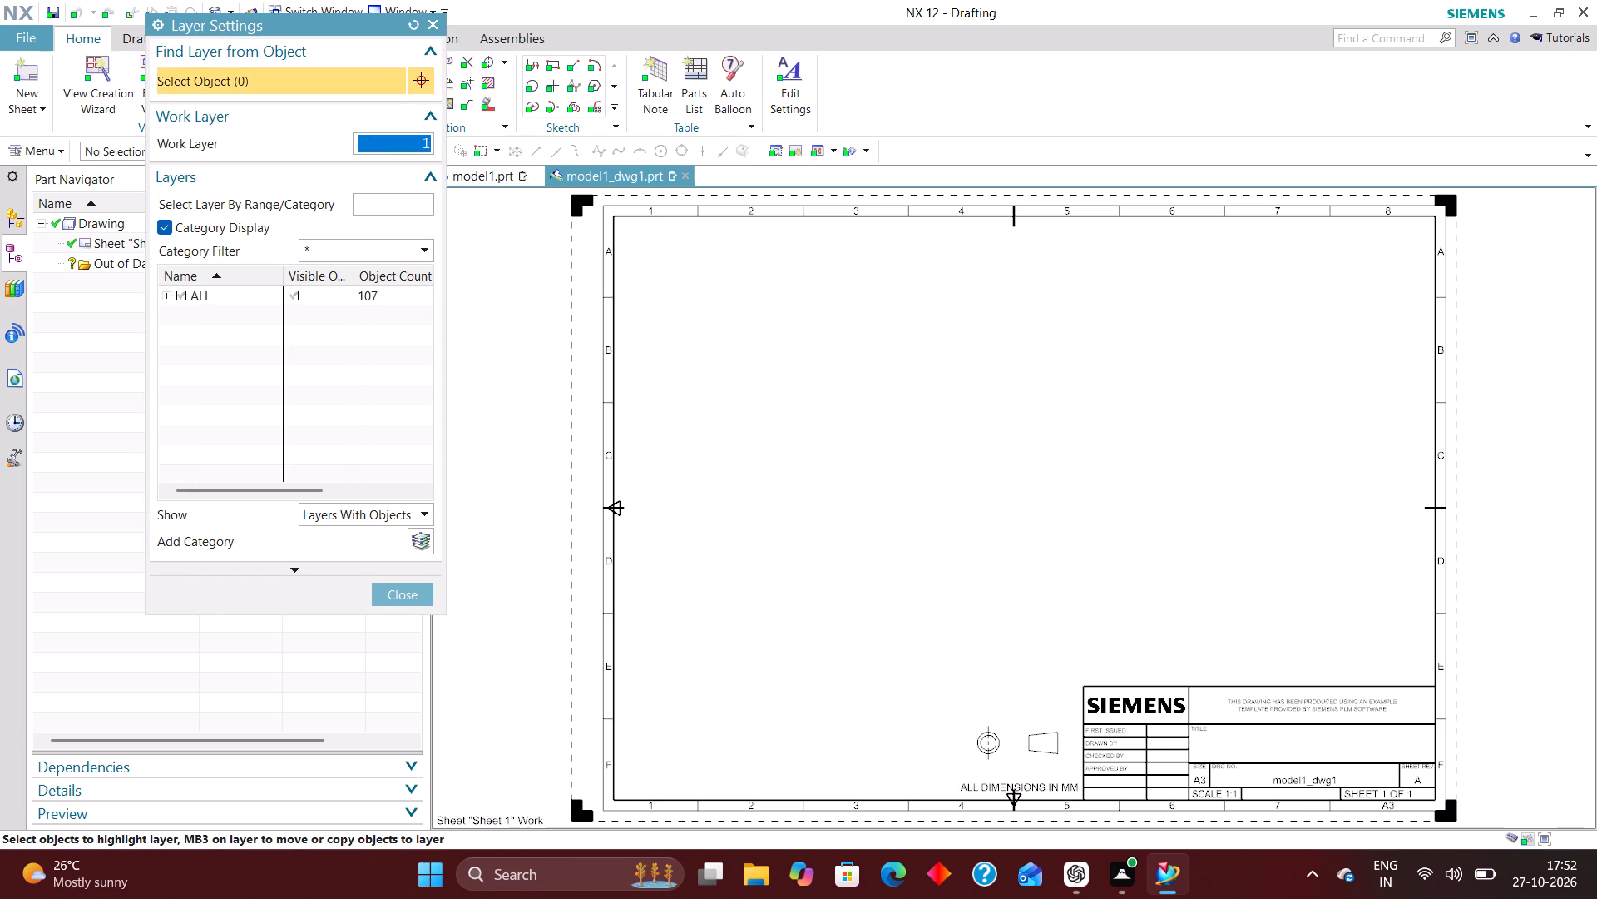
Set the A3 drawing's work layer to 2.
key("2")
key("Return")
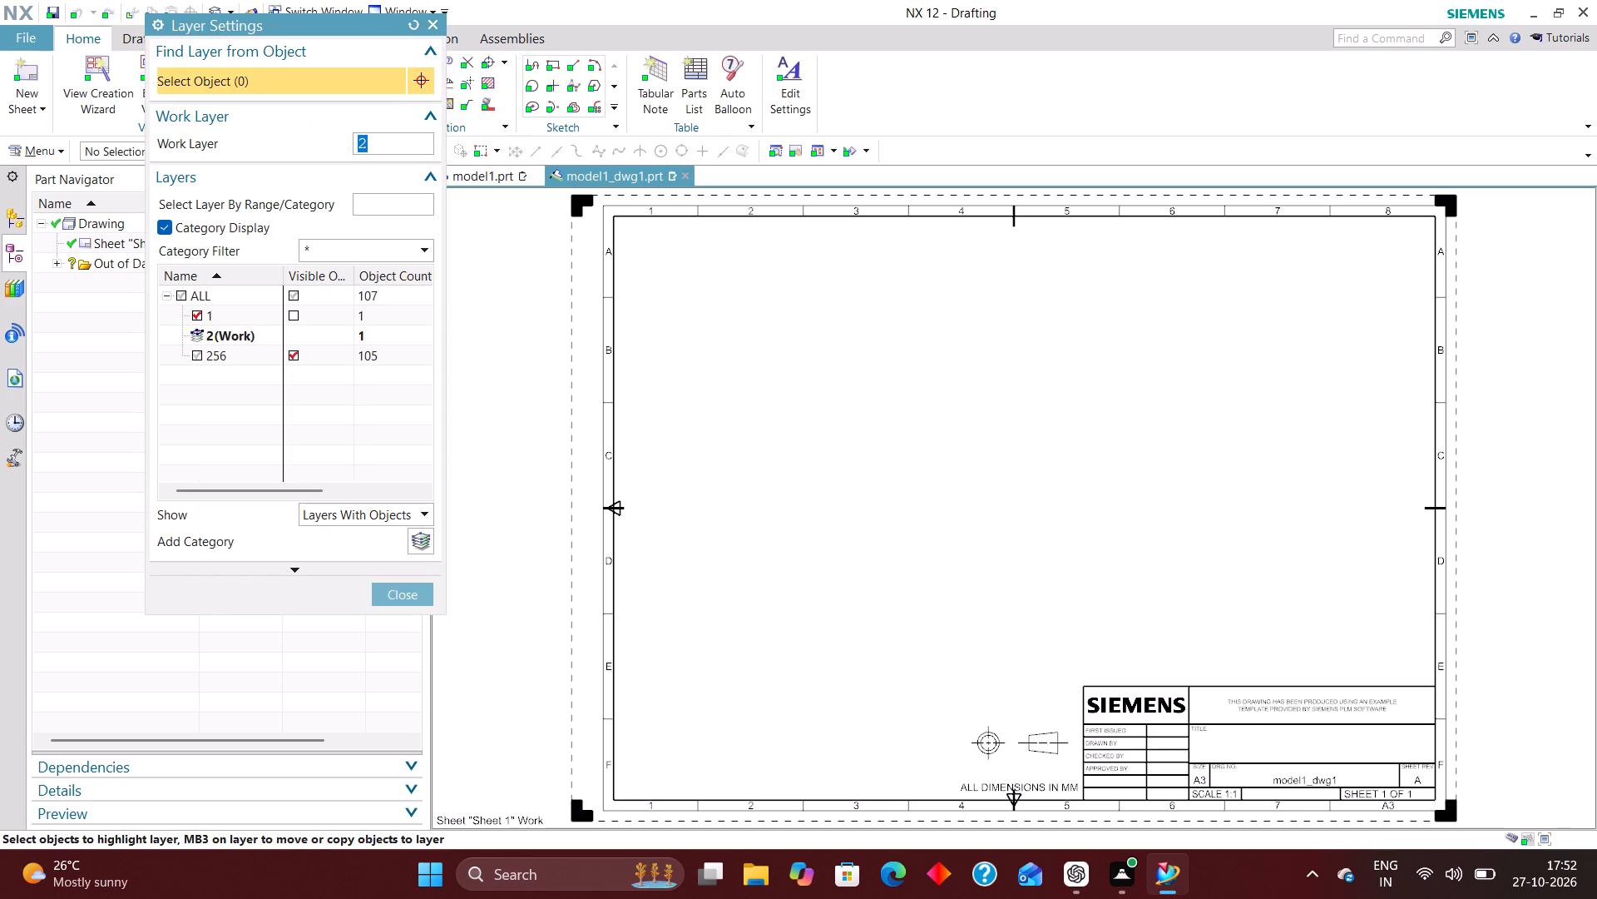
left_click(407, 599)
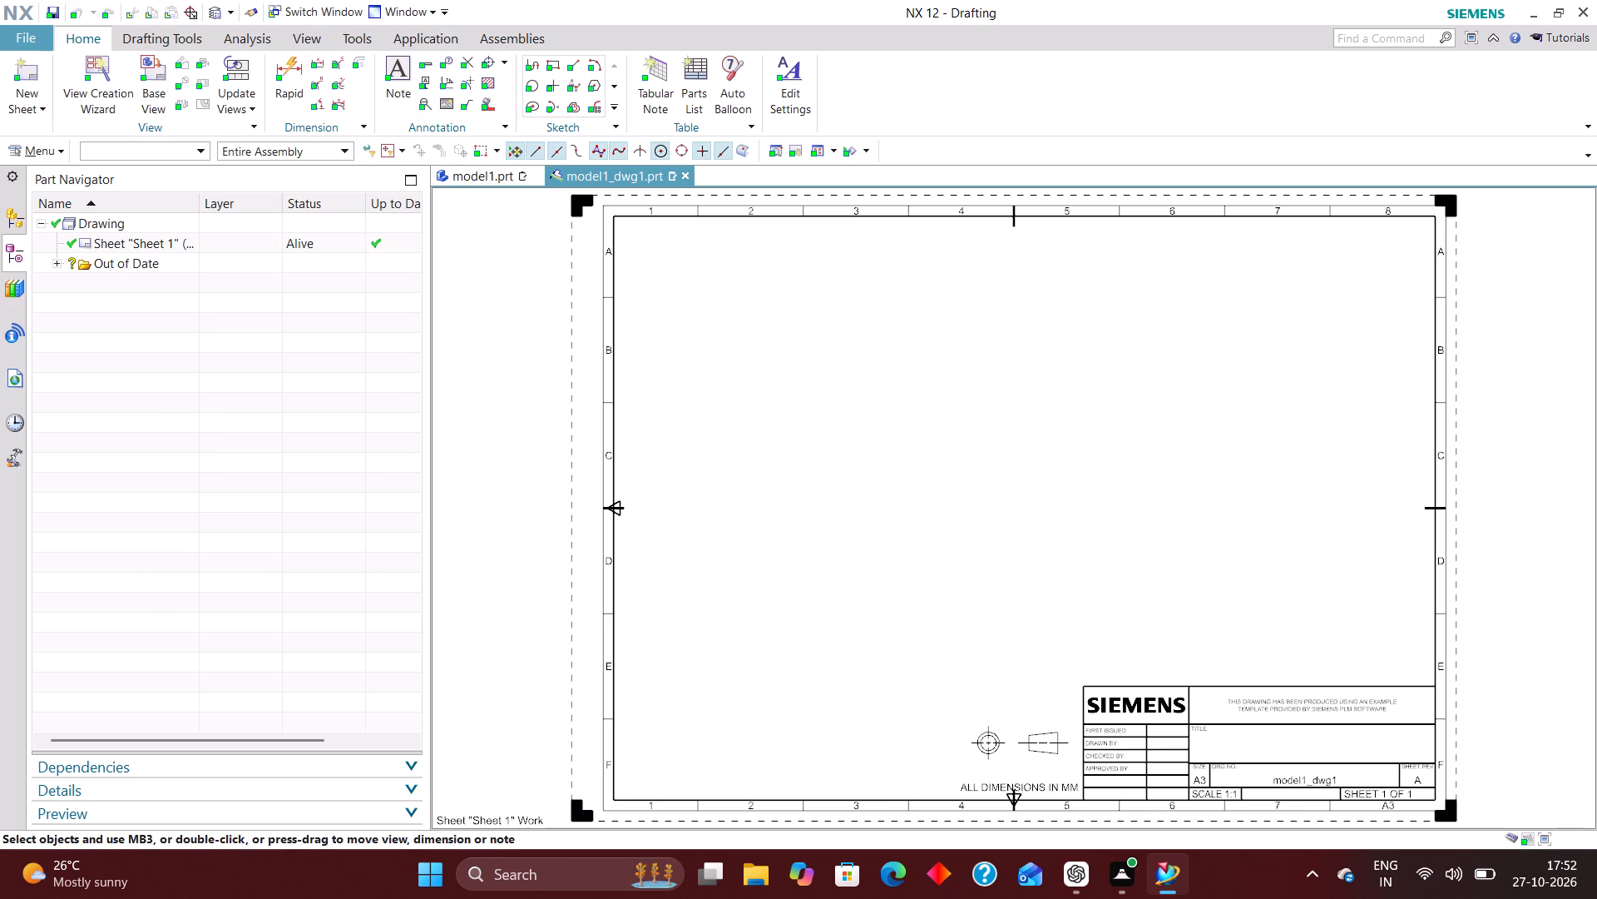
Place an isometric base view of the plate at 1:1 in the A3 sheet's upper-right area, without projected views.
left_click(145, 73)
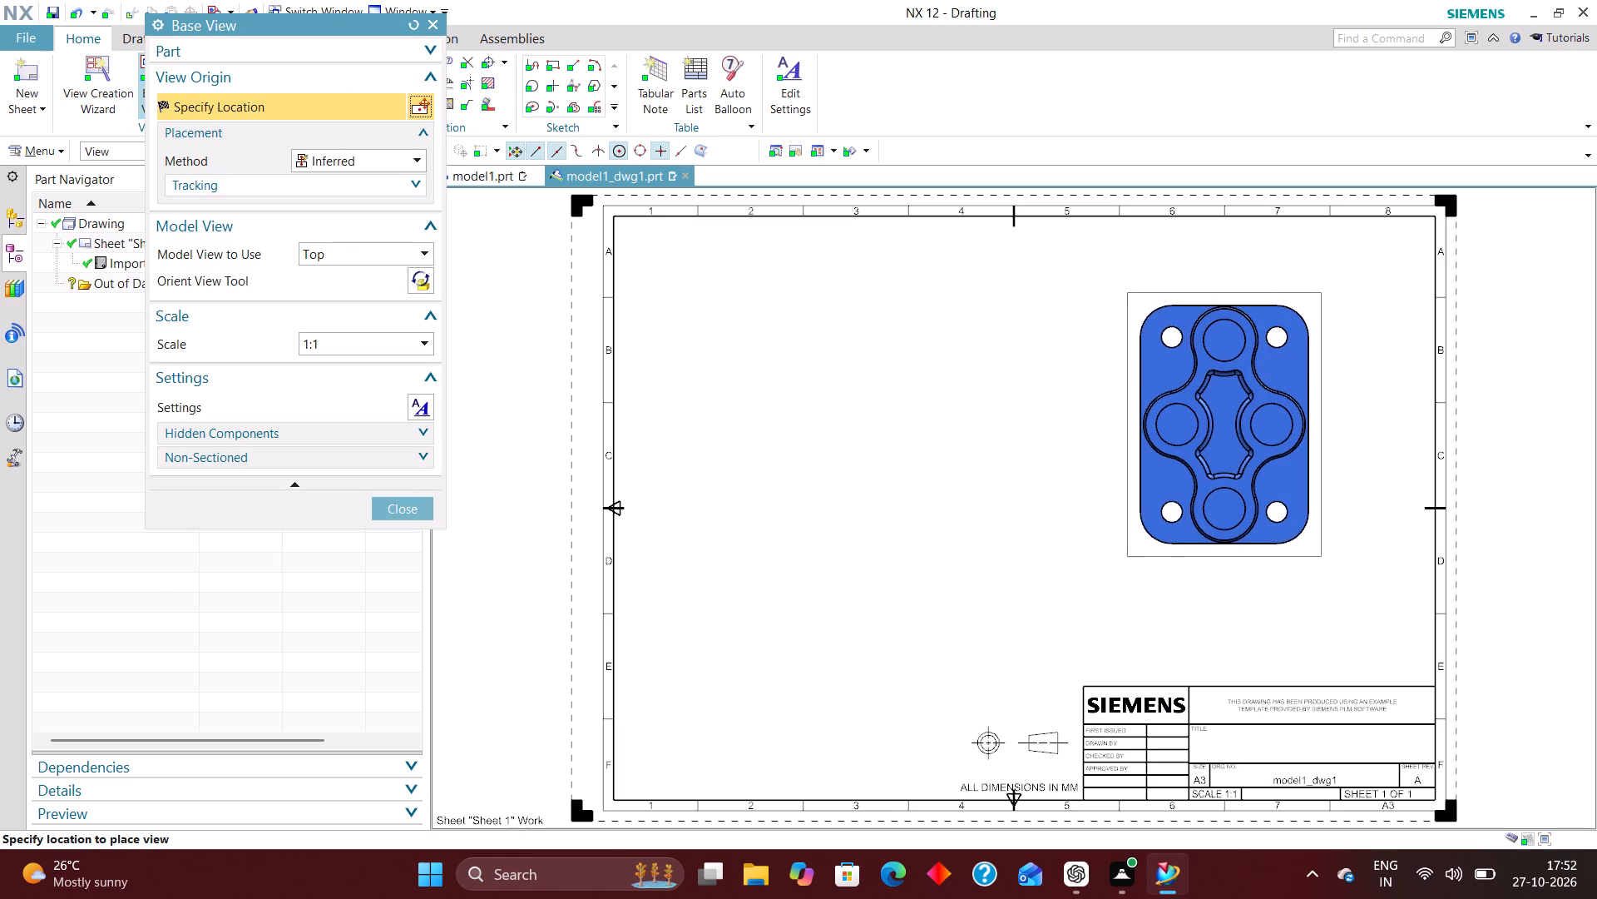
left_click(378, 256)
left_click(362, 384)
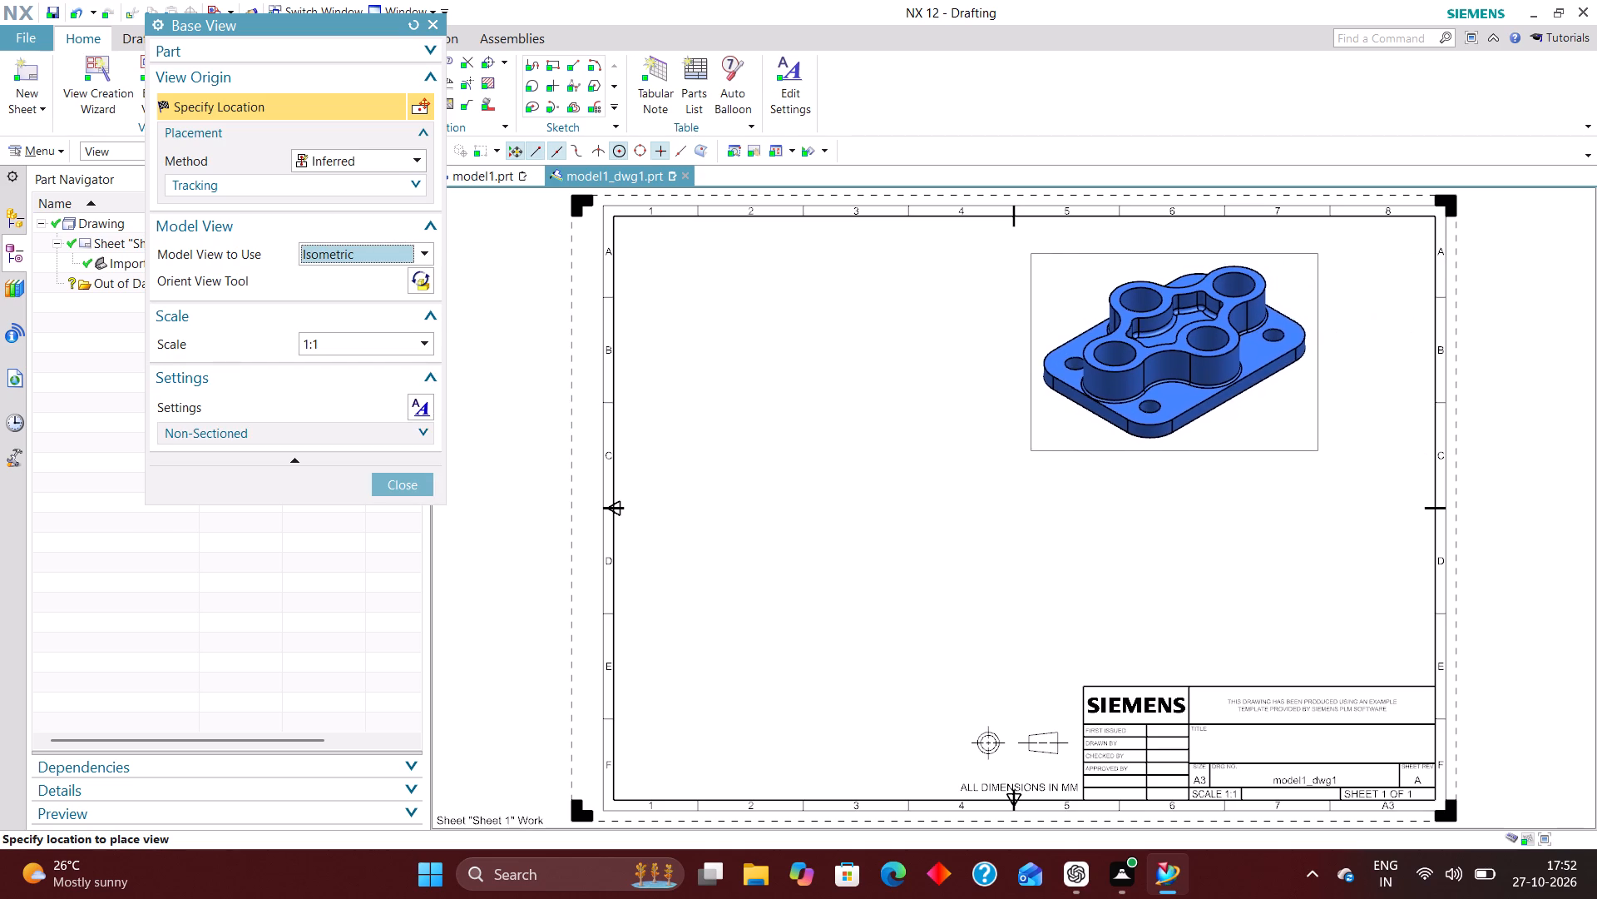
left_click(1275, 360)
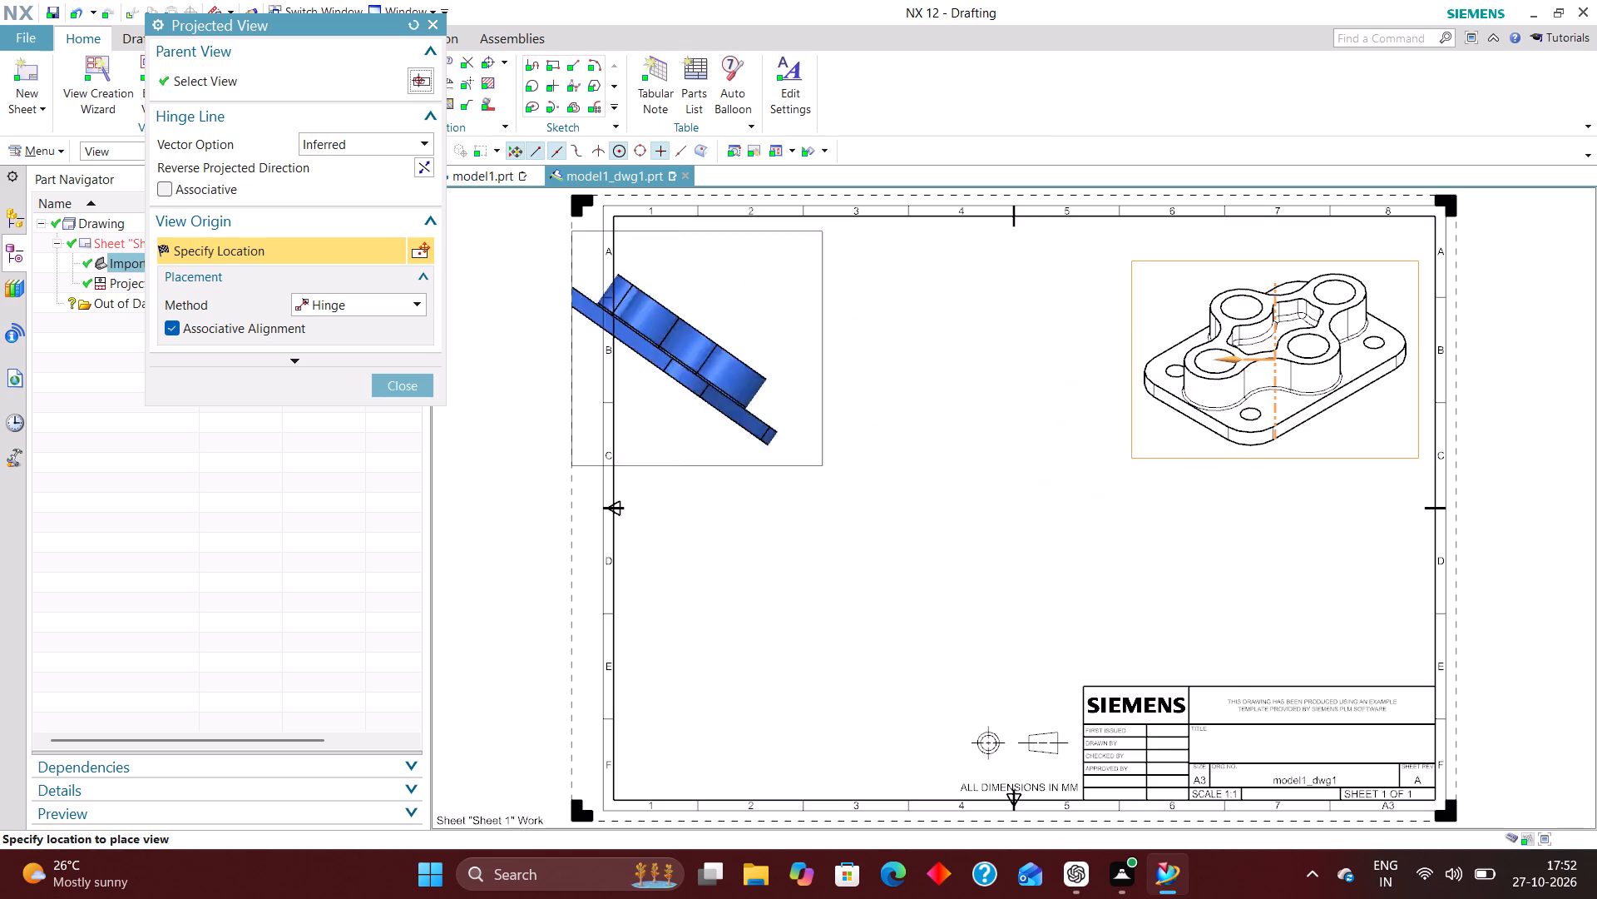
left_click(412, 385)
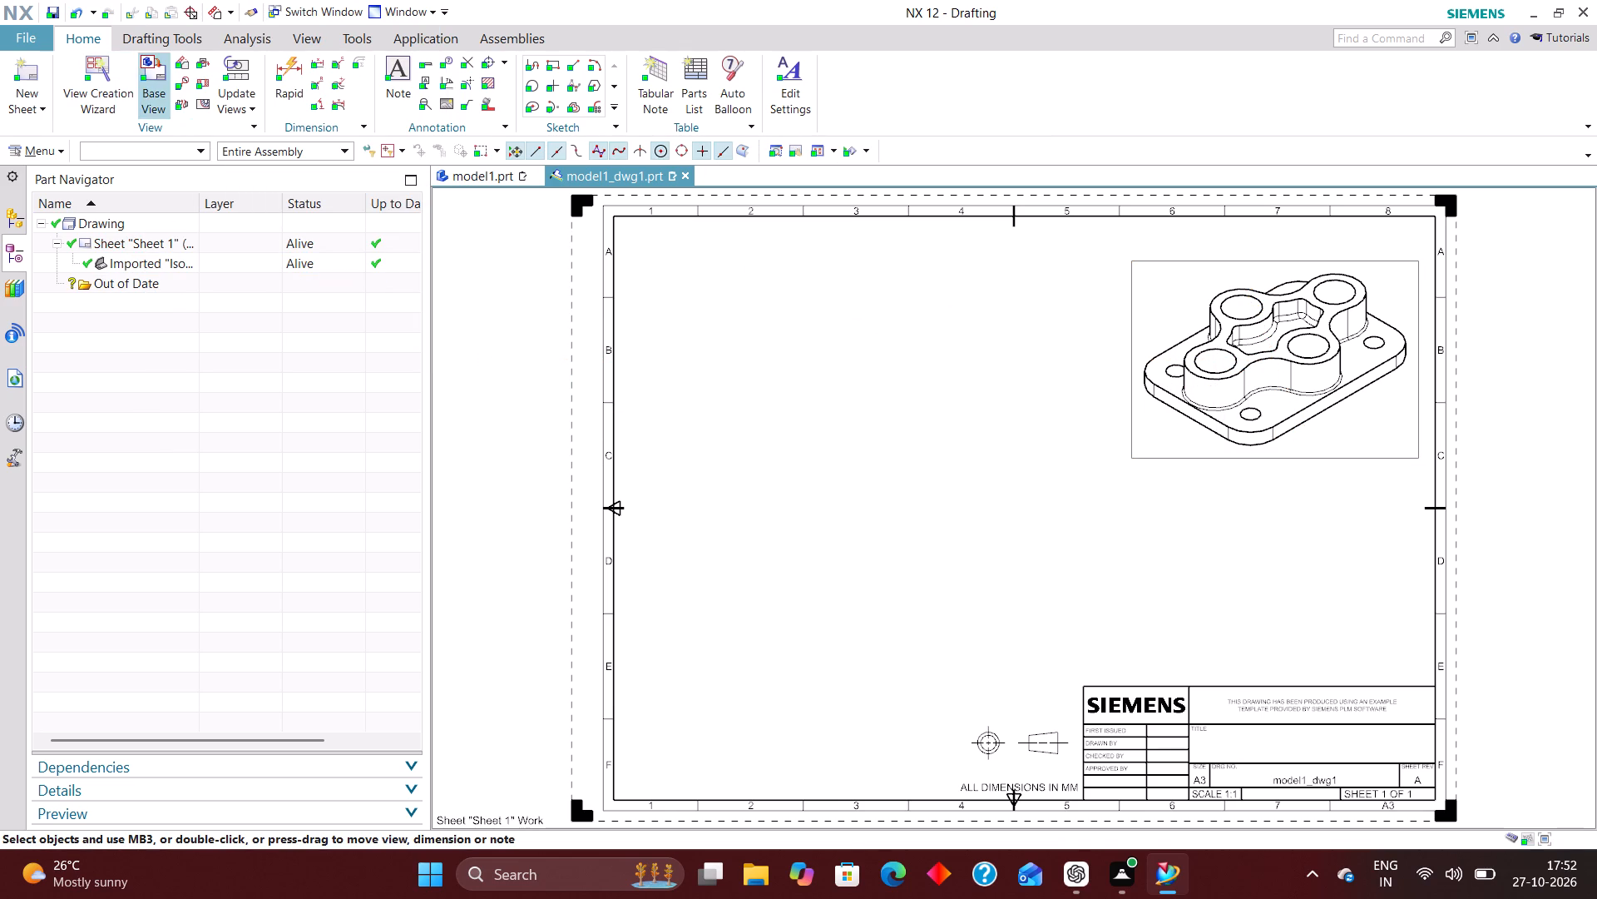
Place a Top base view at 1:1 in the sheet's upper-left area, aligned horizontally with the isometric view, without projected views.
left_click(159, 67)
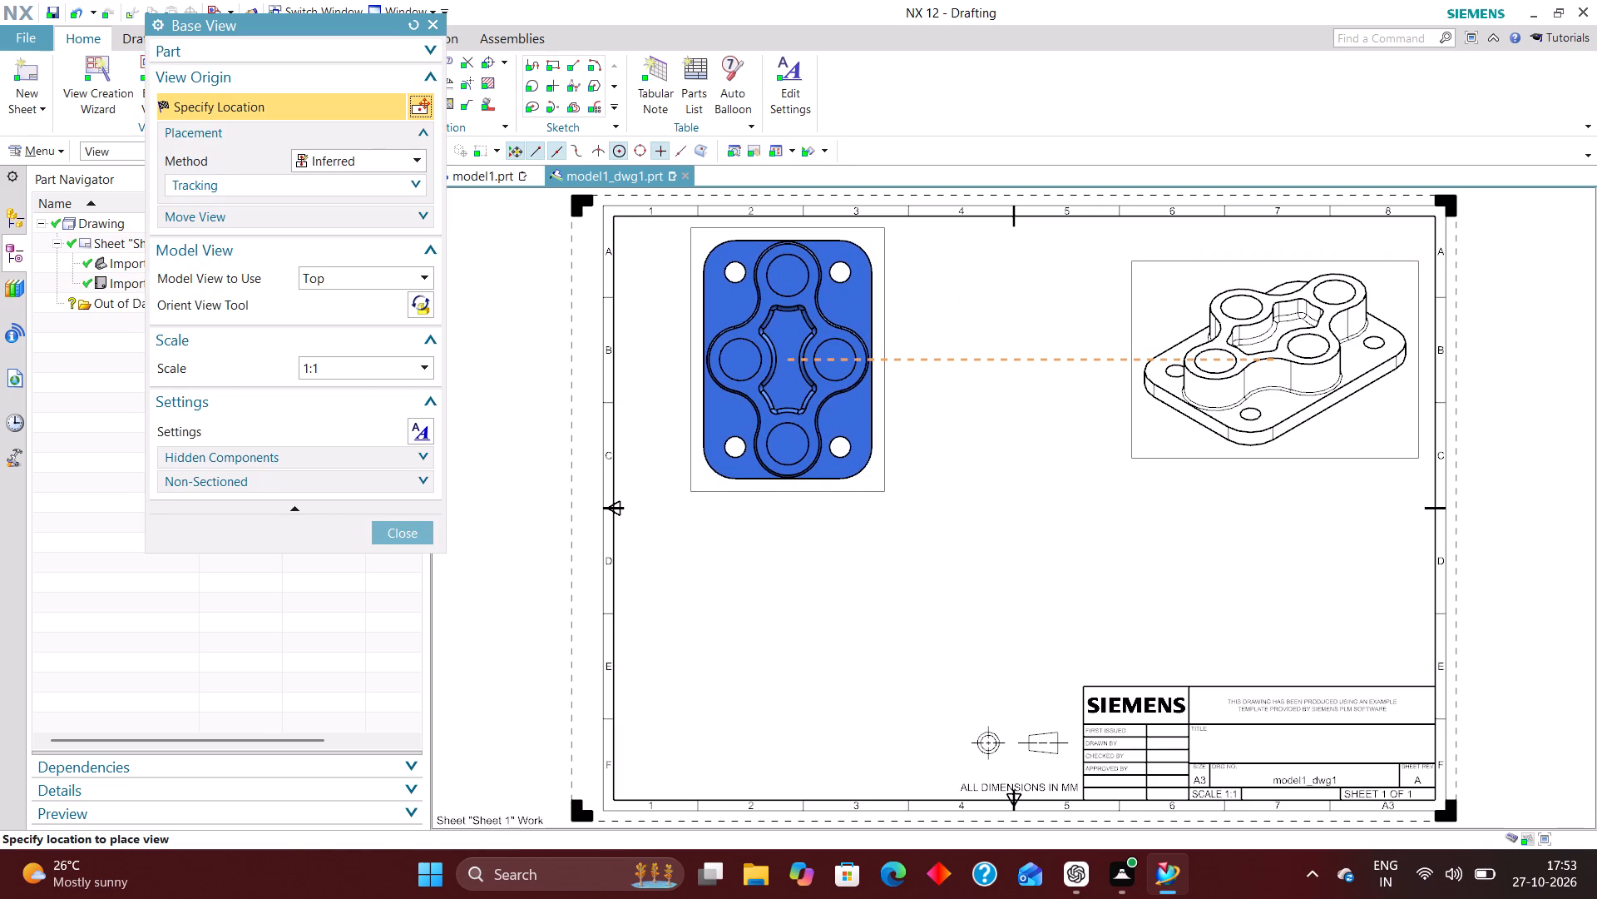
left_click(788, 369)
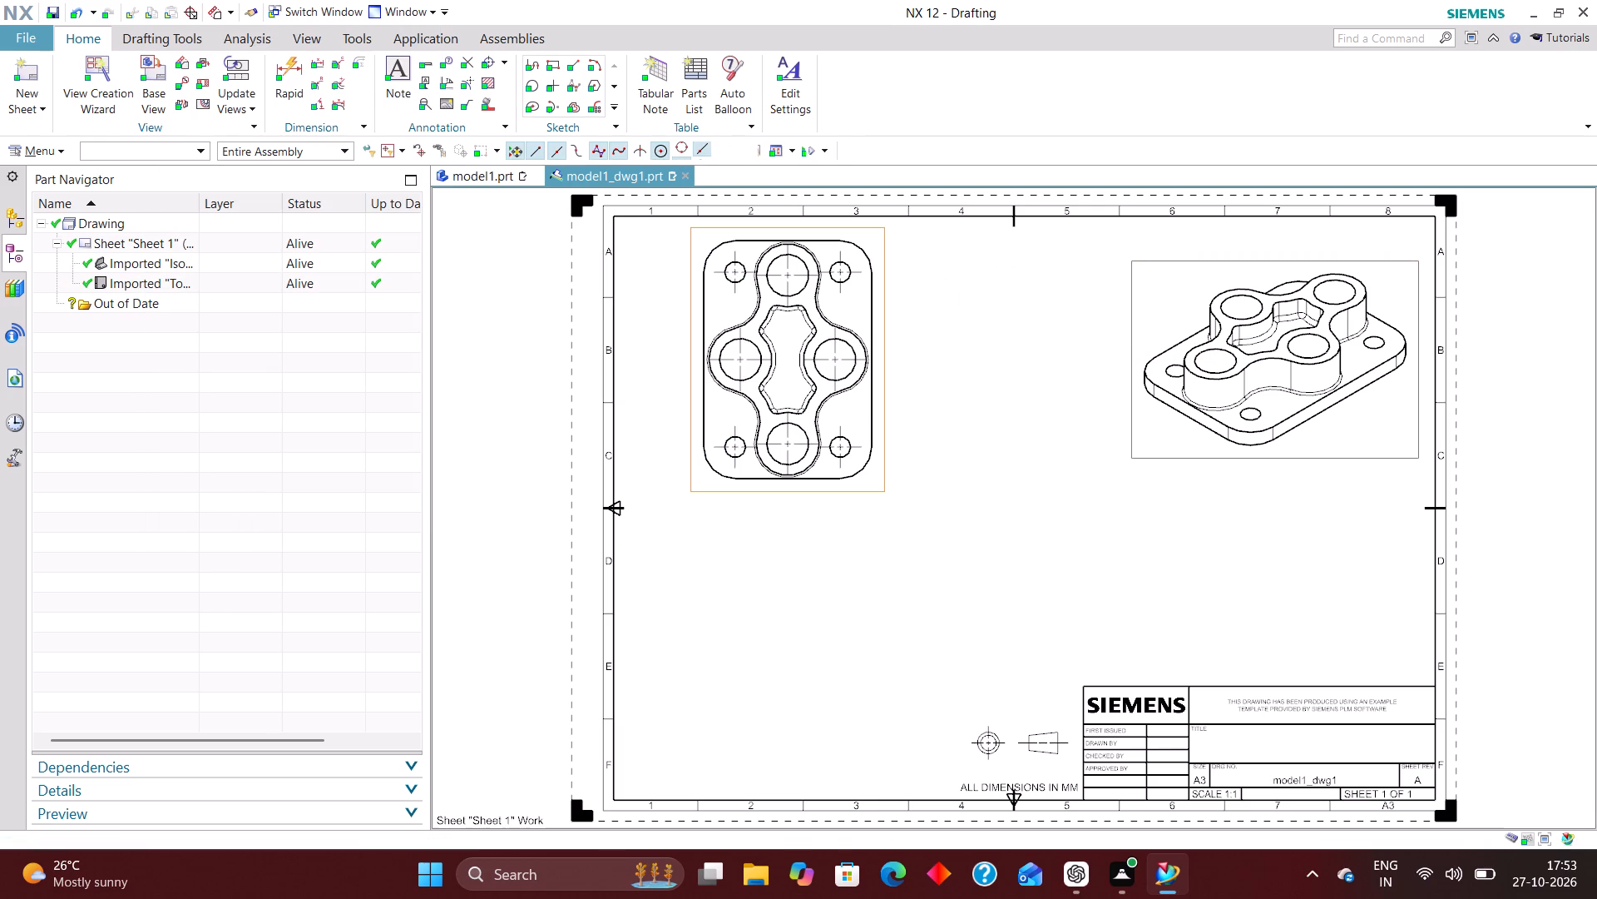
left_click(420, 389)
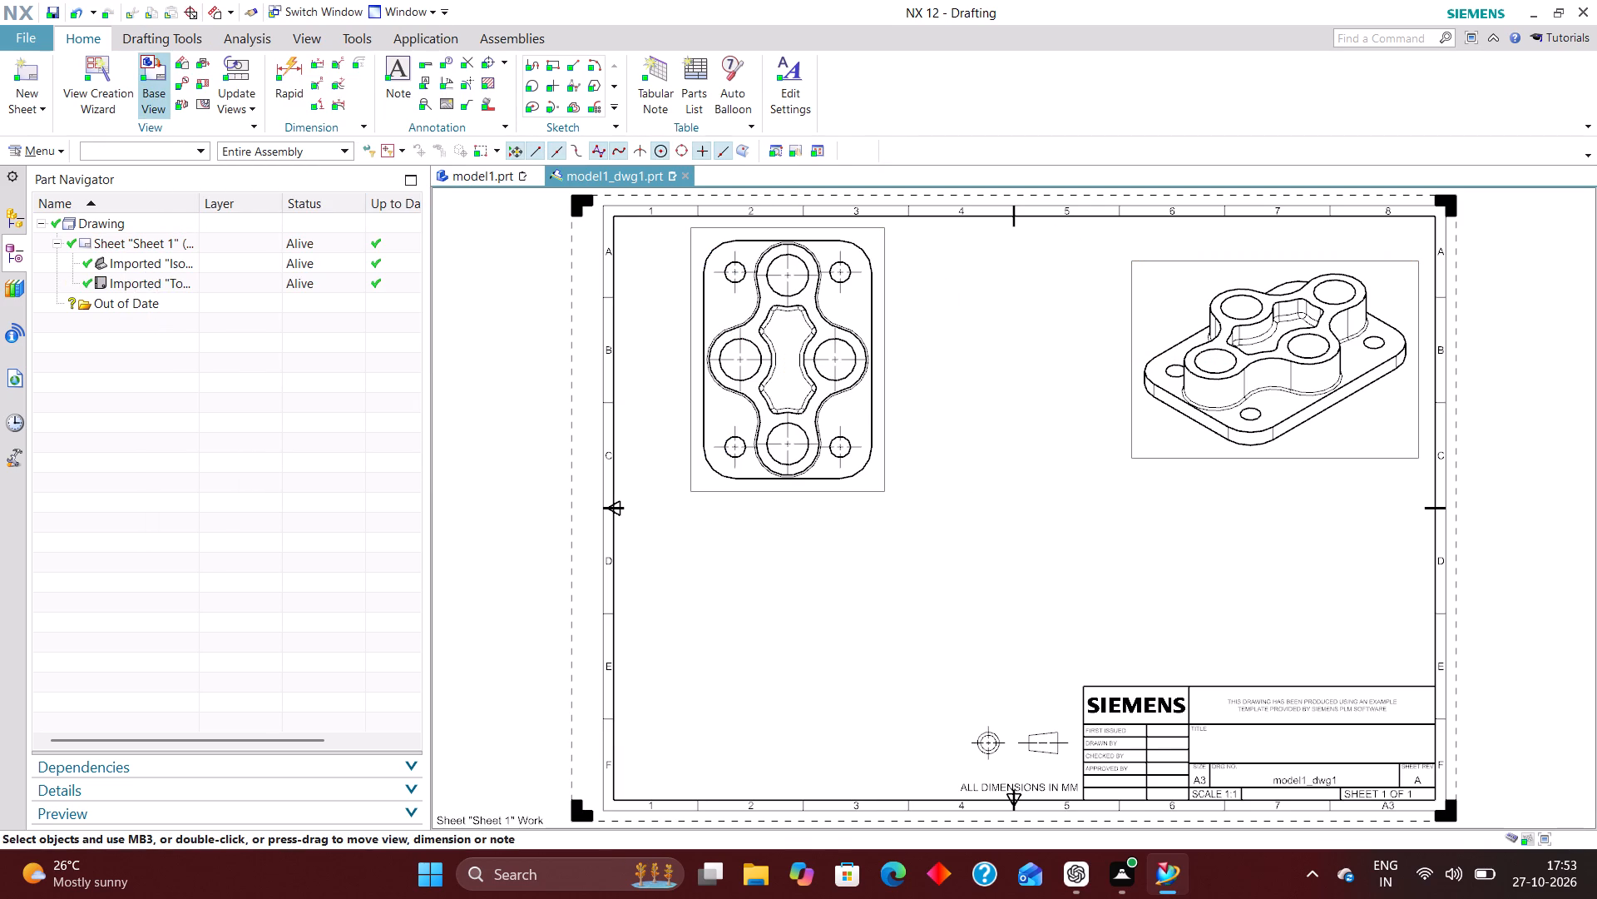
Place a 1:1 Front base view, reoriented to show the plate's long side with Z up, below the Top view, without projected views.
left_click(150, 60)
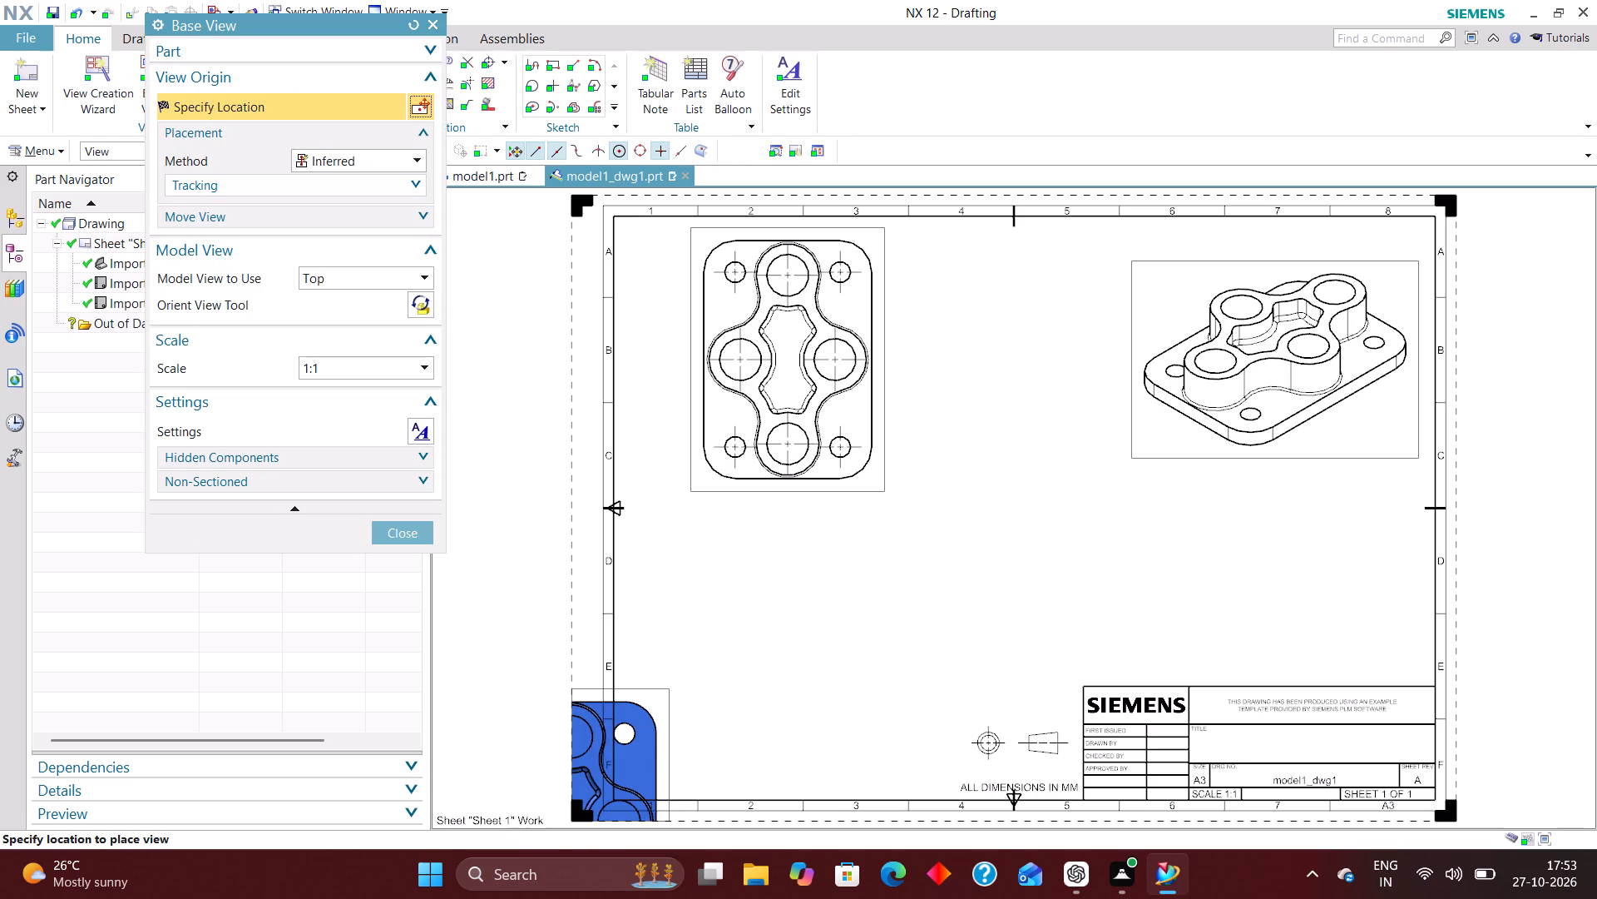
left_click(370, 283)
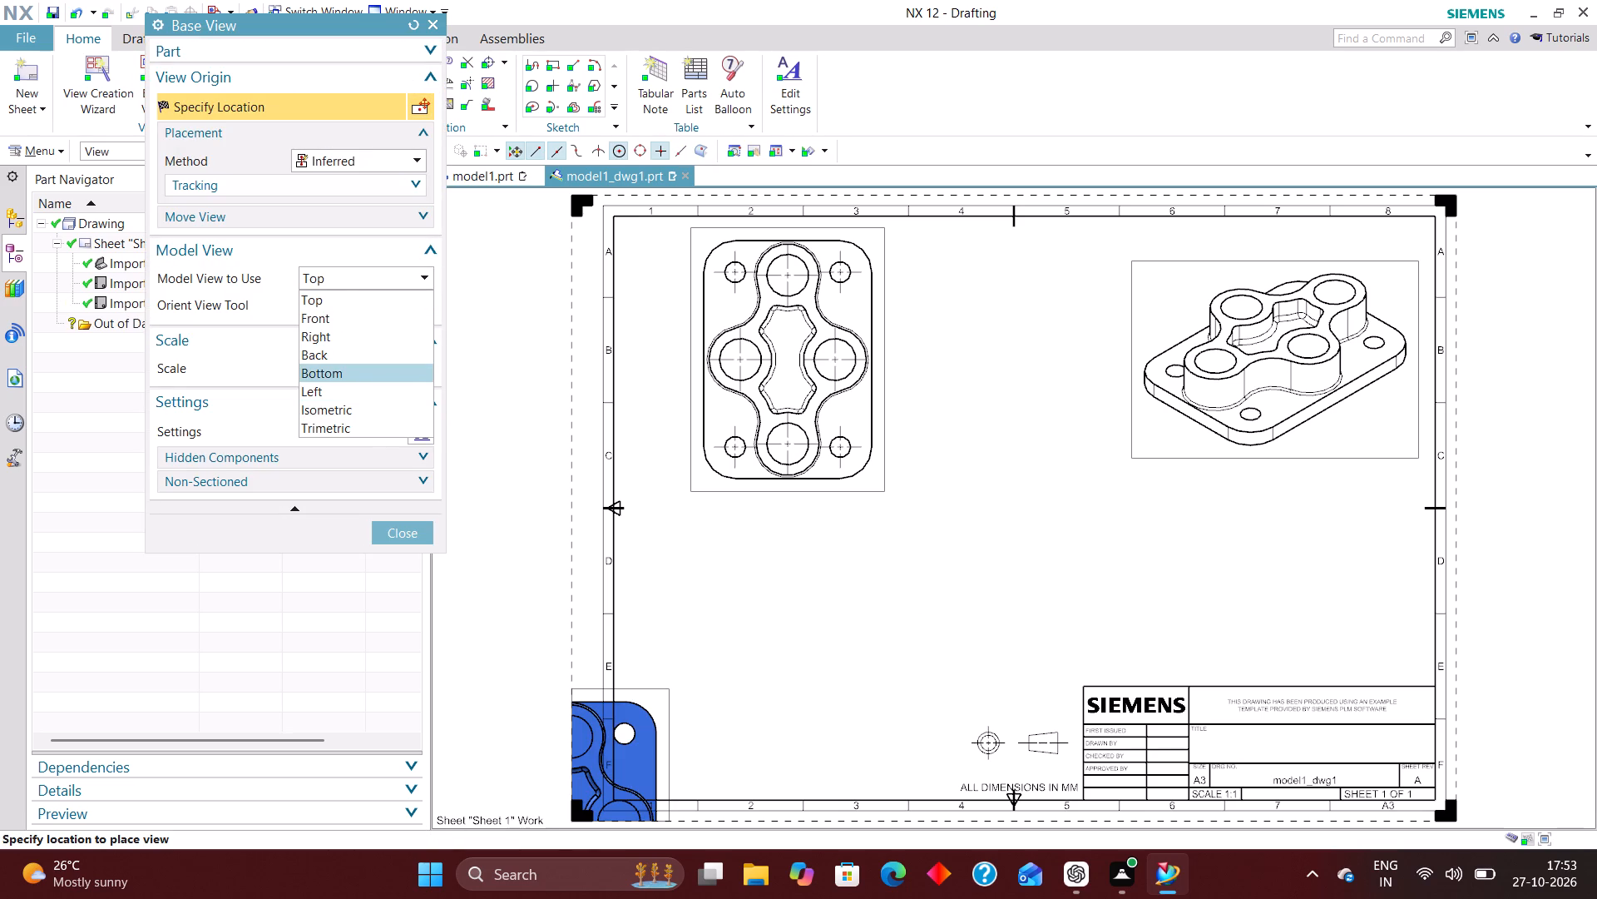
left_click(332, 317)
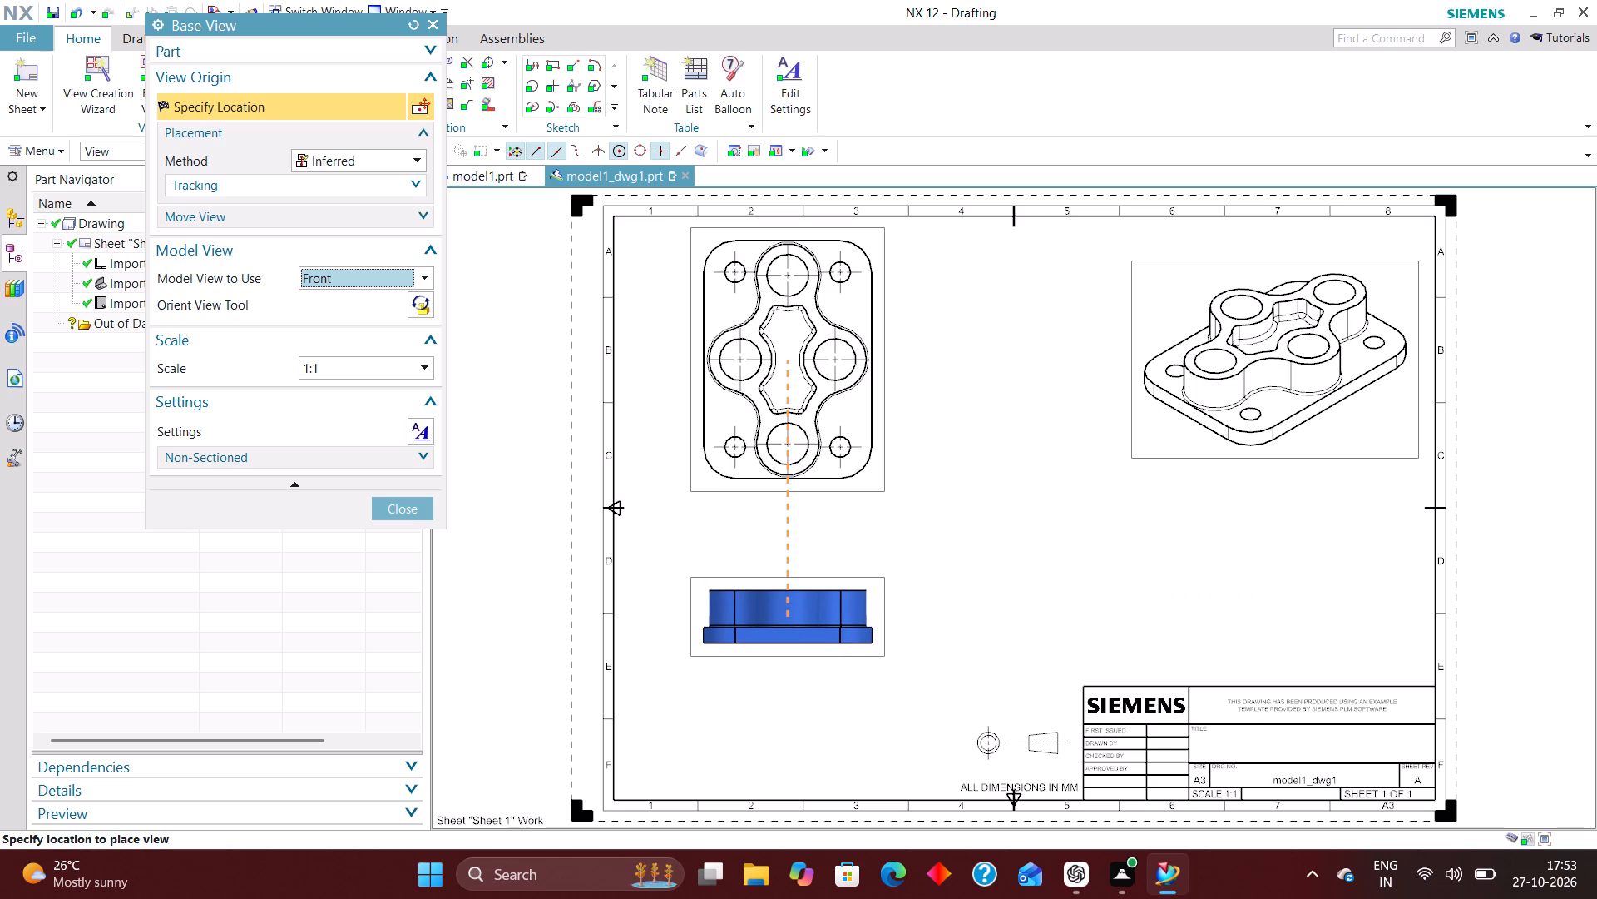
left_click(415, 301)
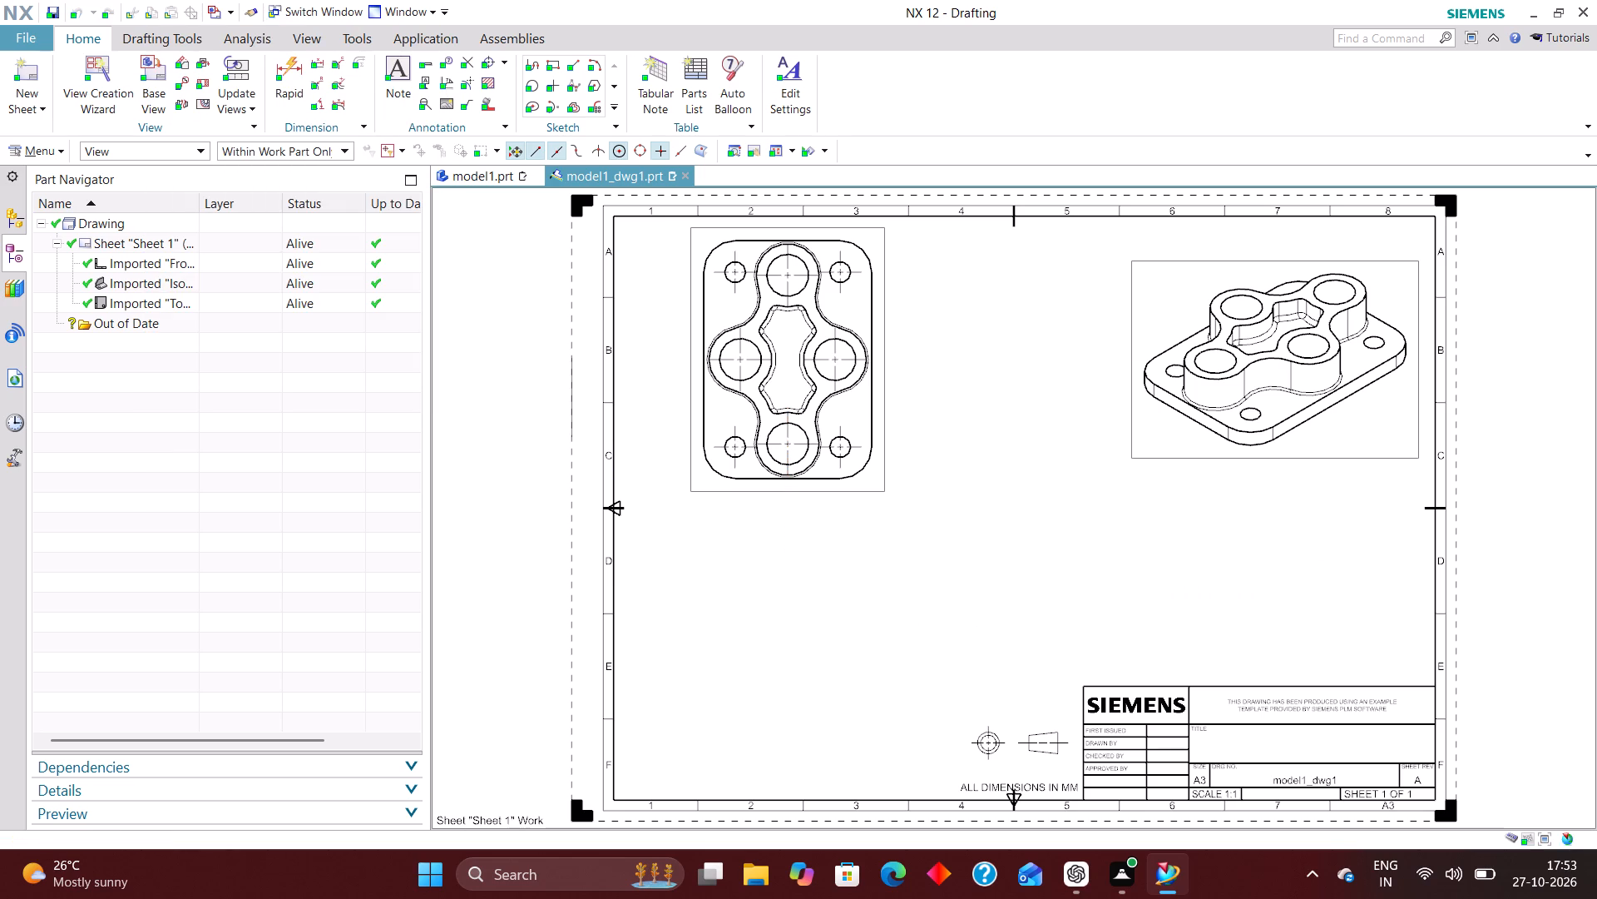
middle_click_drag(1534, 770, 1517, 731)
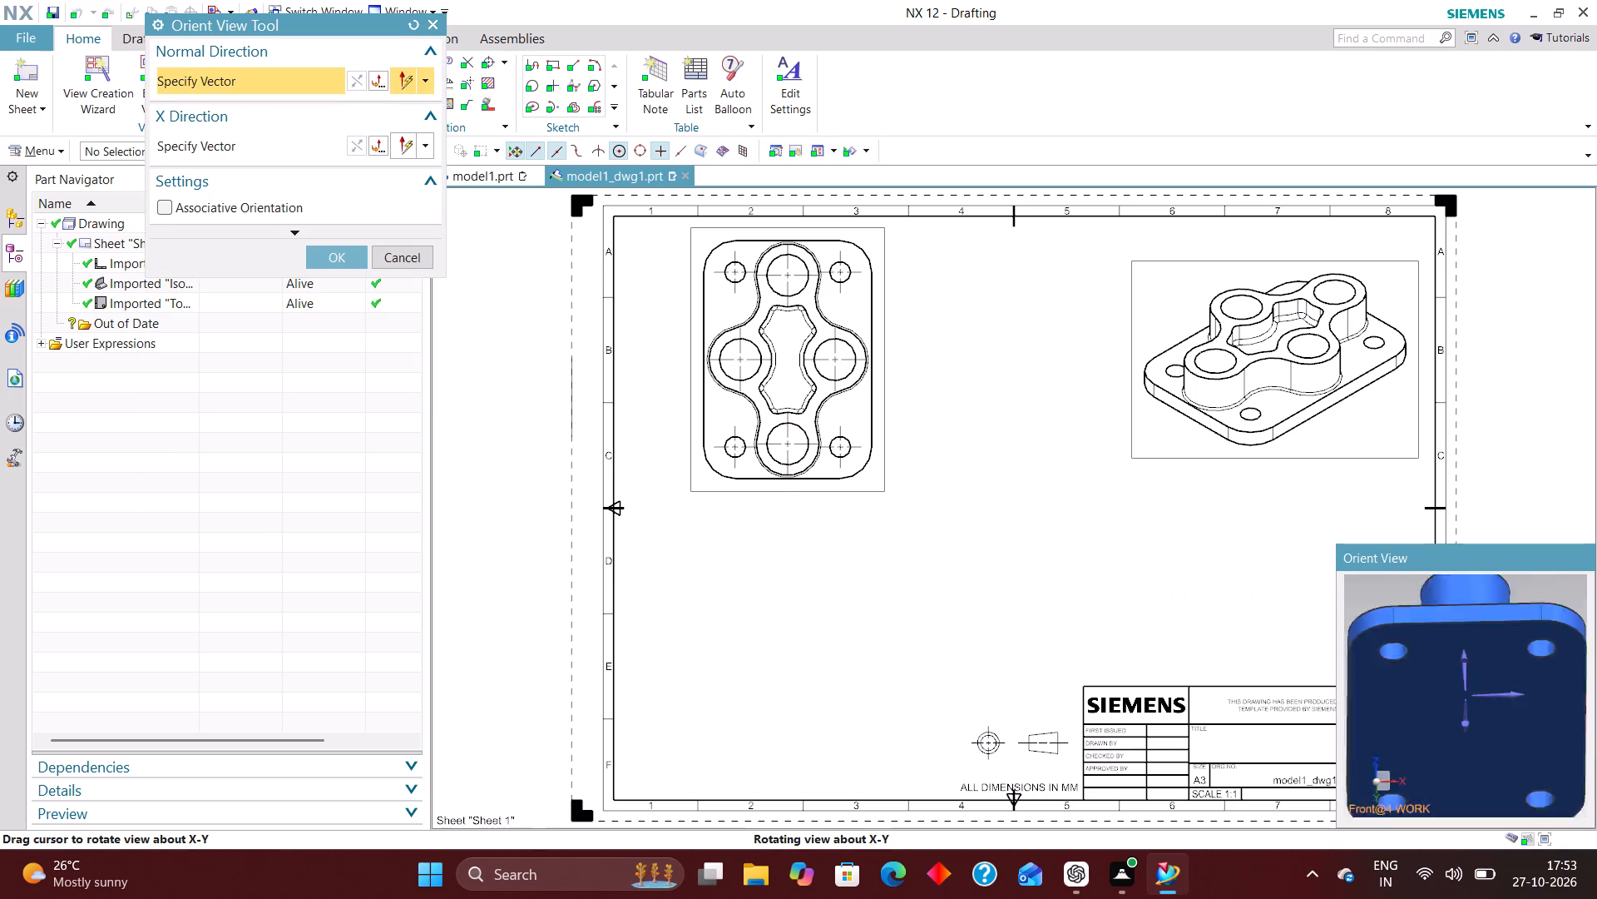
middle_click_drag(1517, 731, 1471, 740)
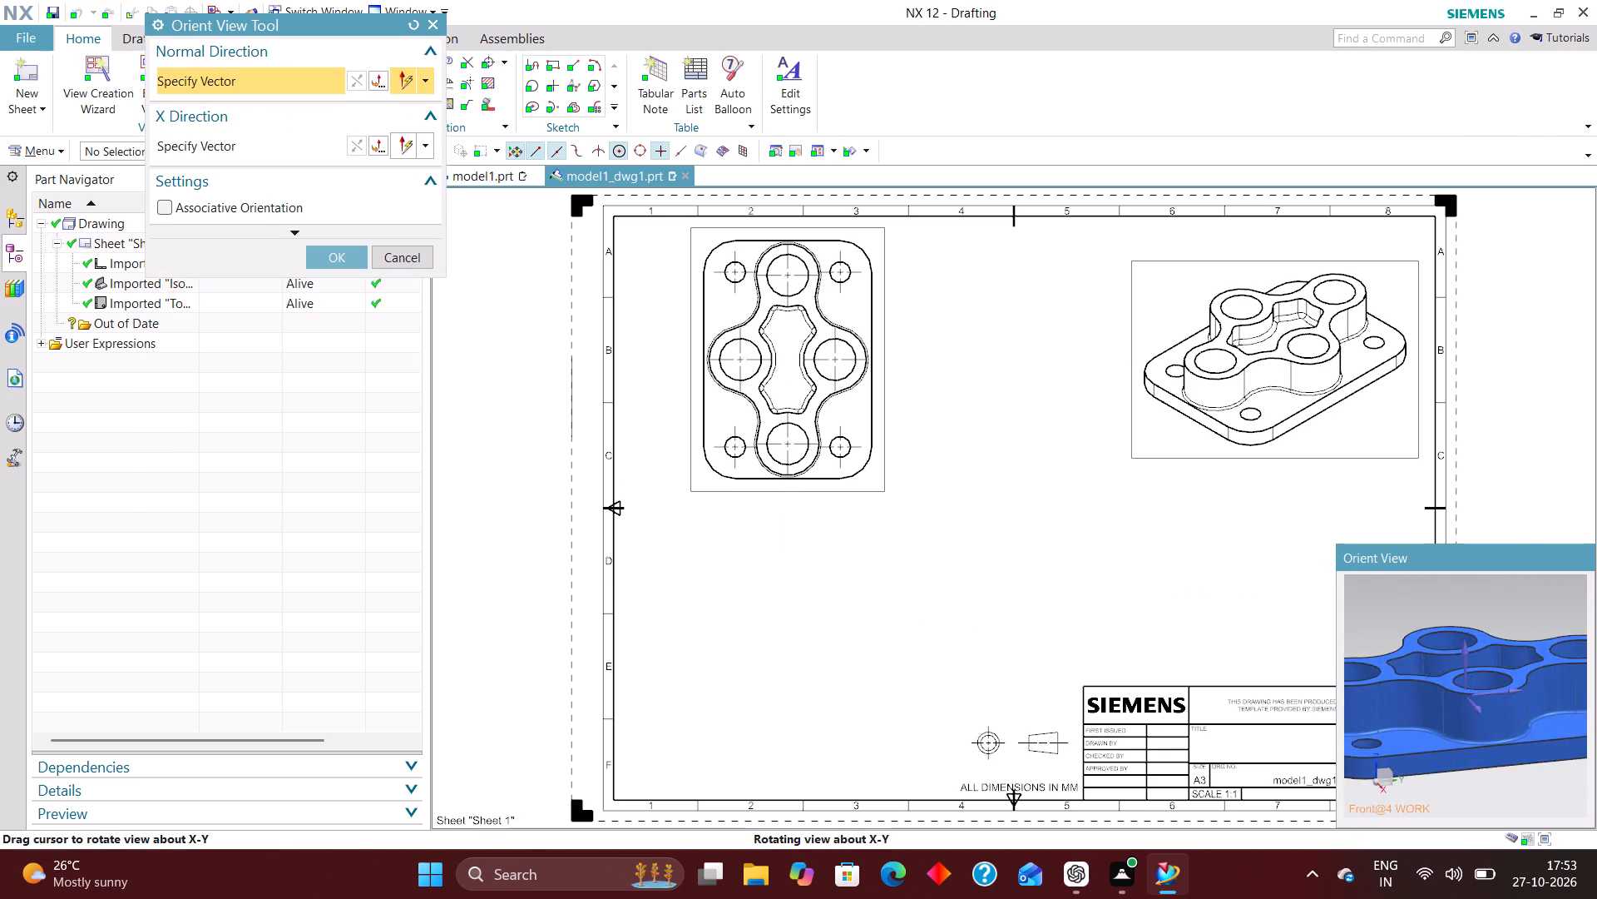
middle_click_drag(1471, 740, 1466, 738)
right_click_drag(1557, 603, 1494, 599)
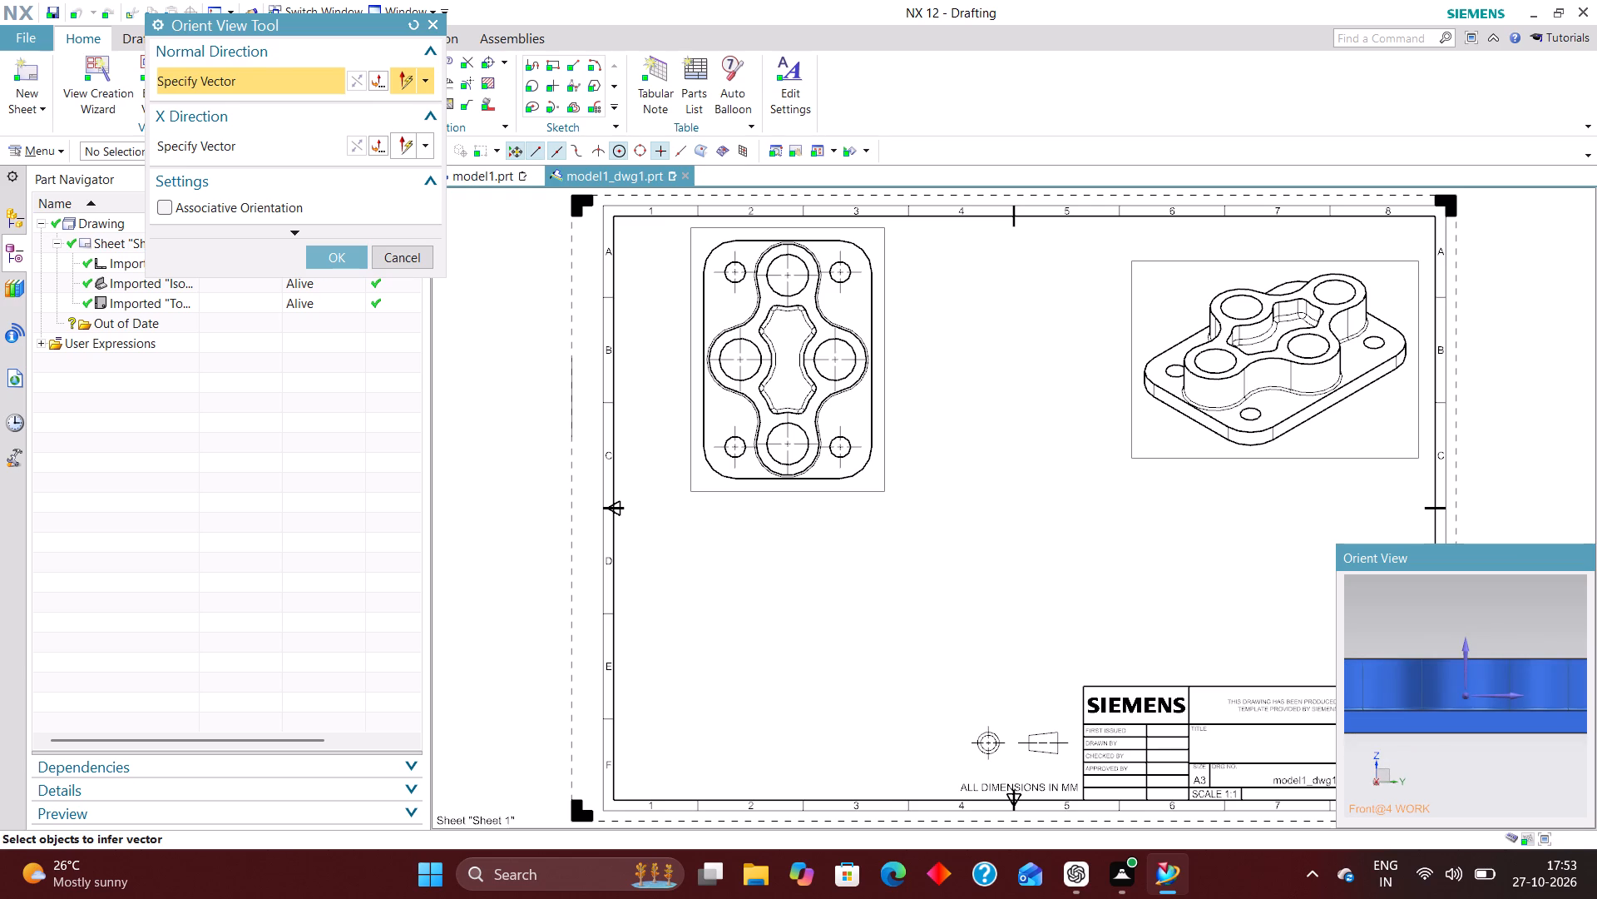
left_click(331, 253)
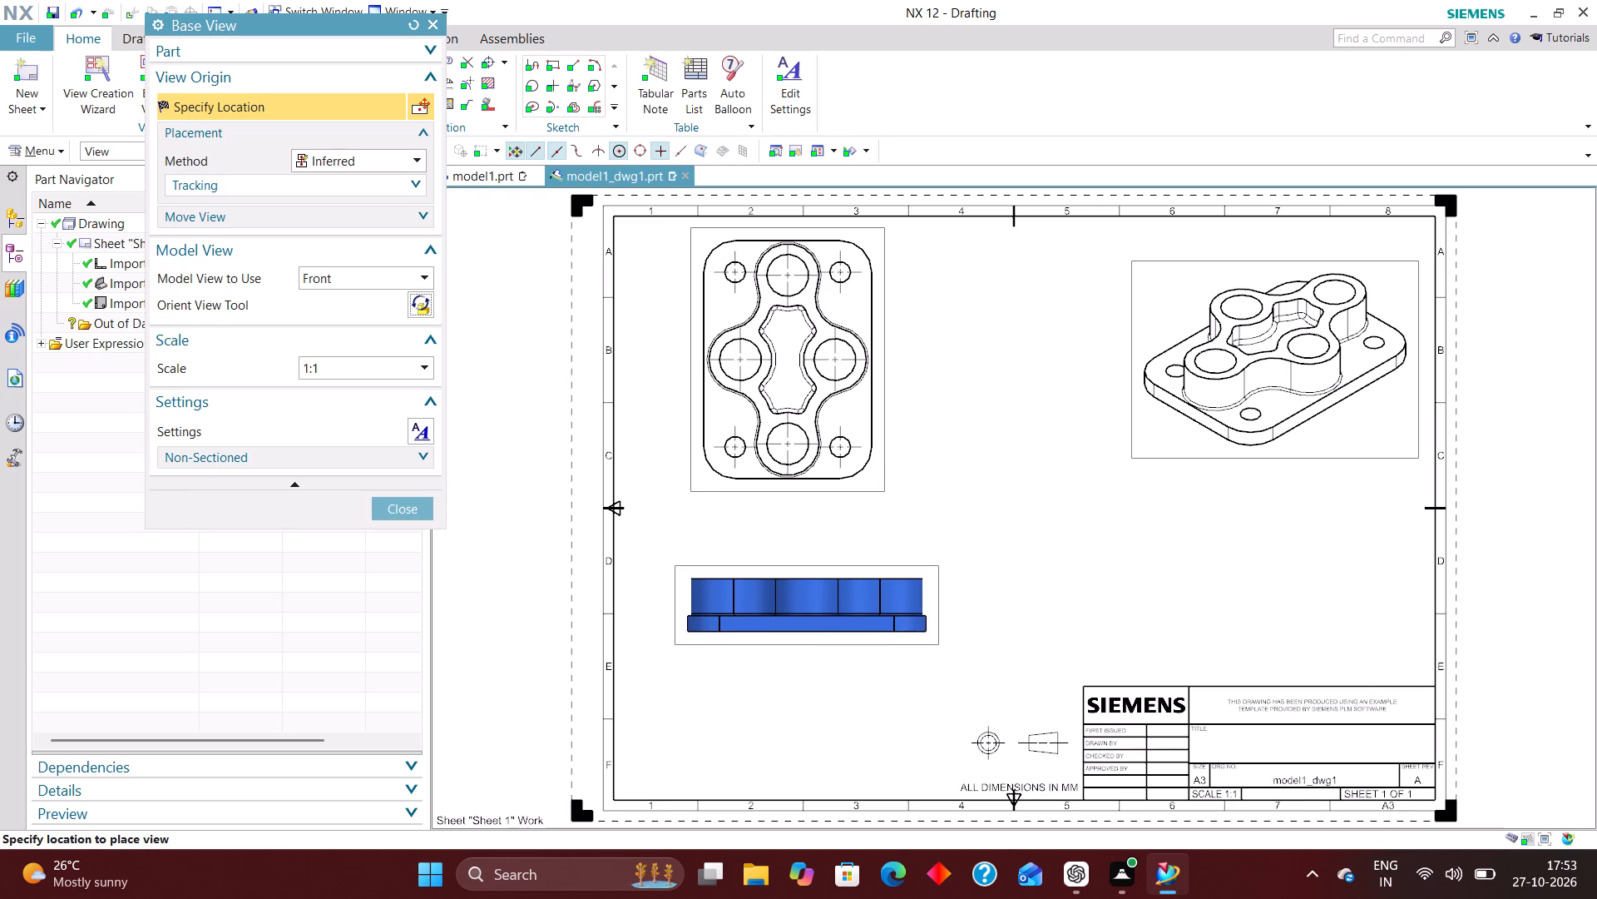
left_click(808, 615)
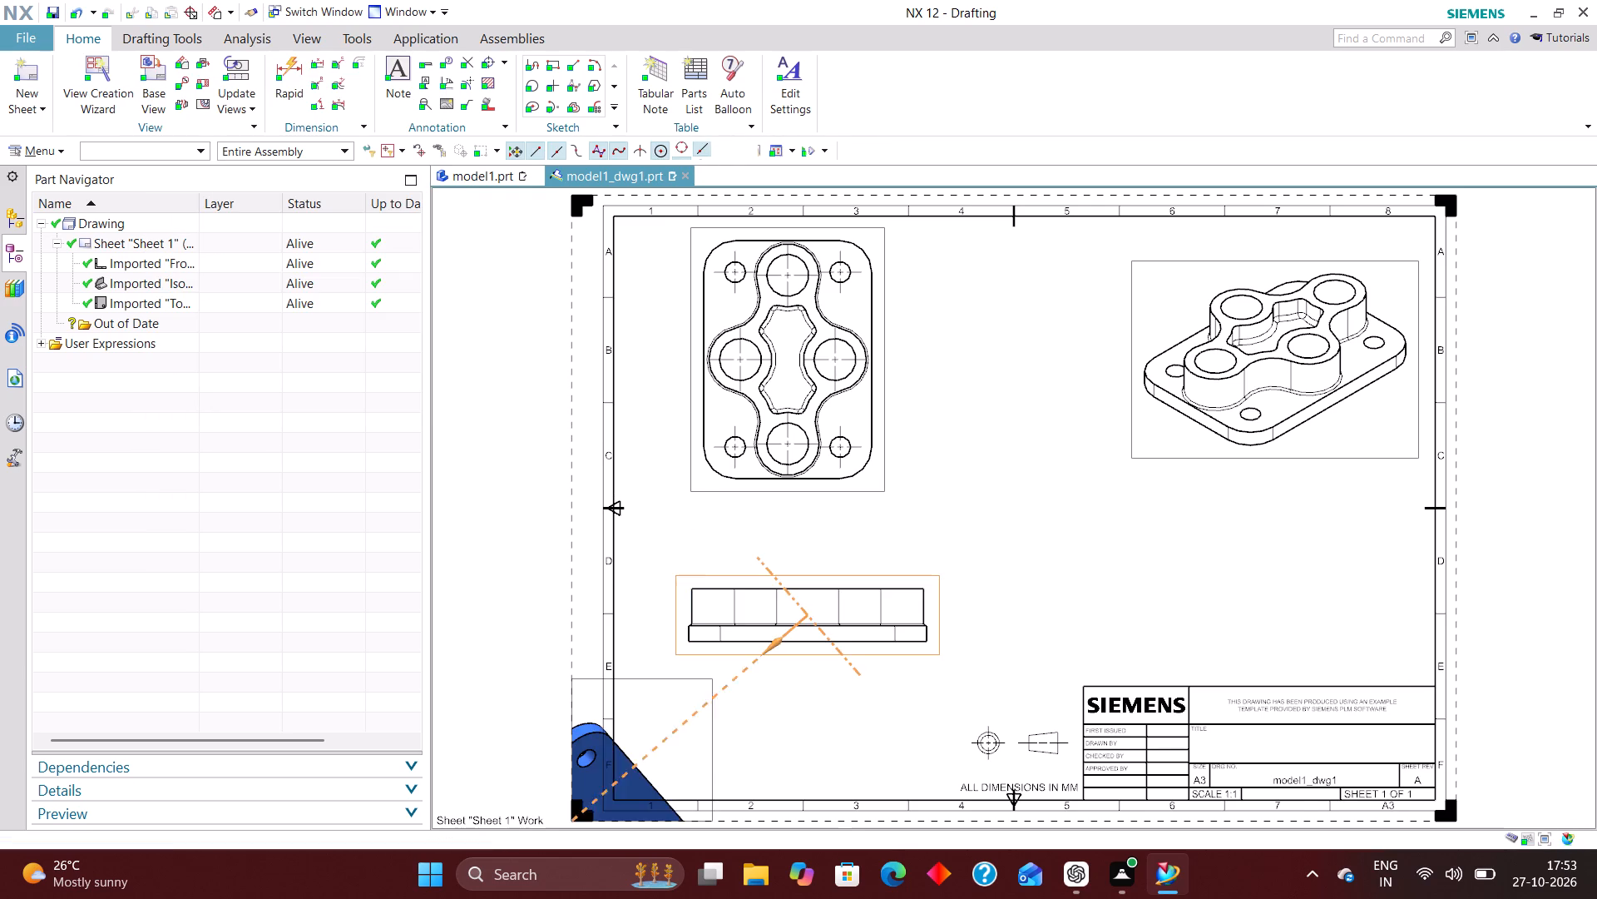
left_click(391, 388)
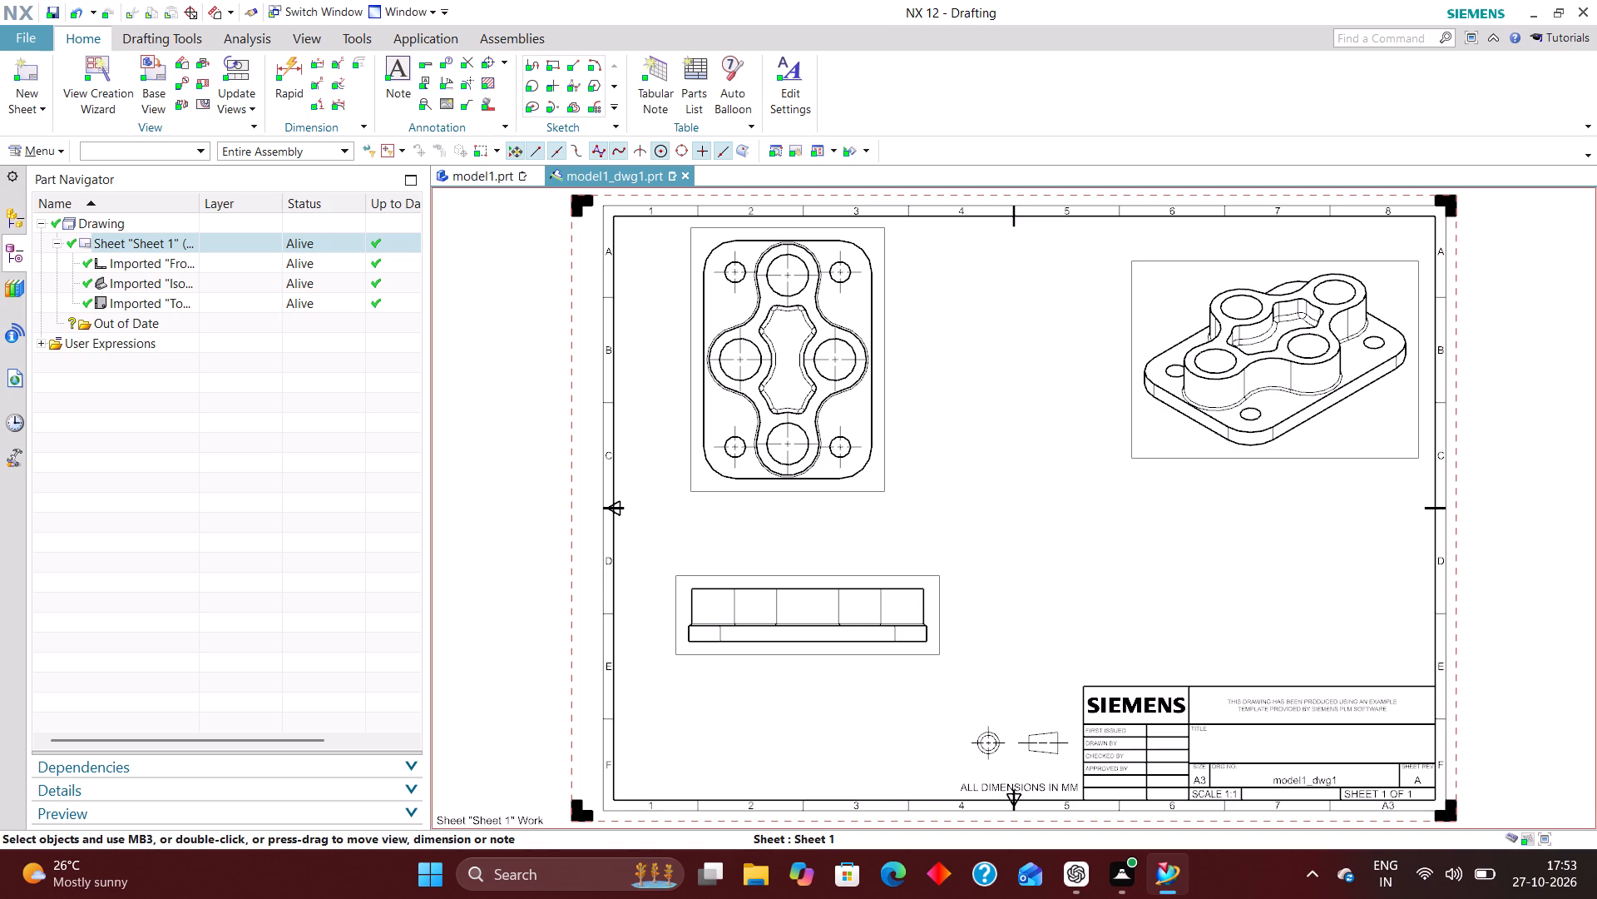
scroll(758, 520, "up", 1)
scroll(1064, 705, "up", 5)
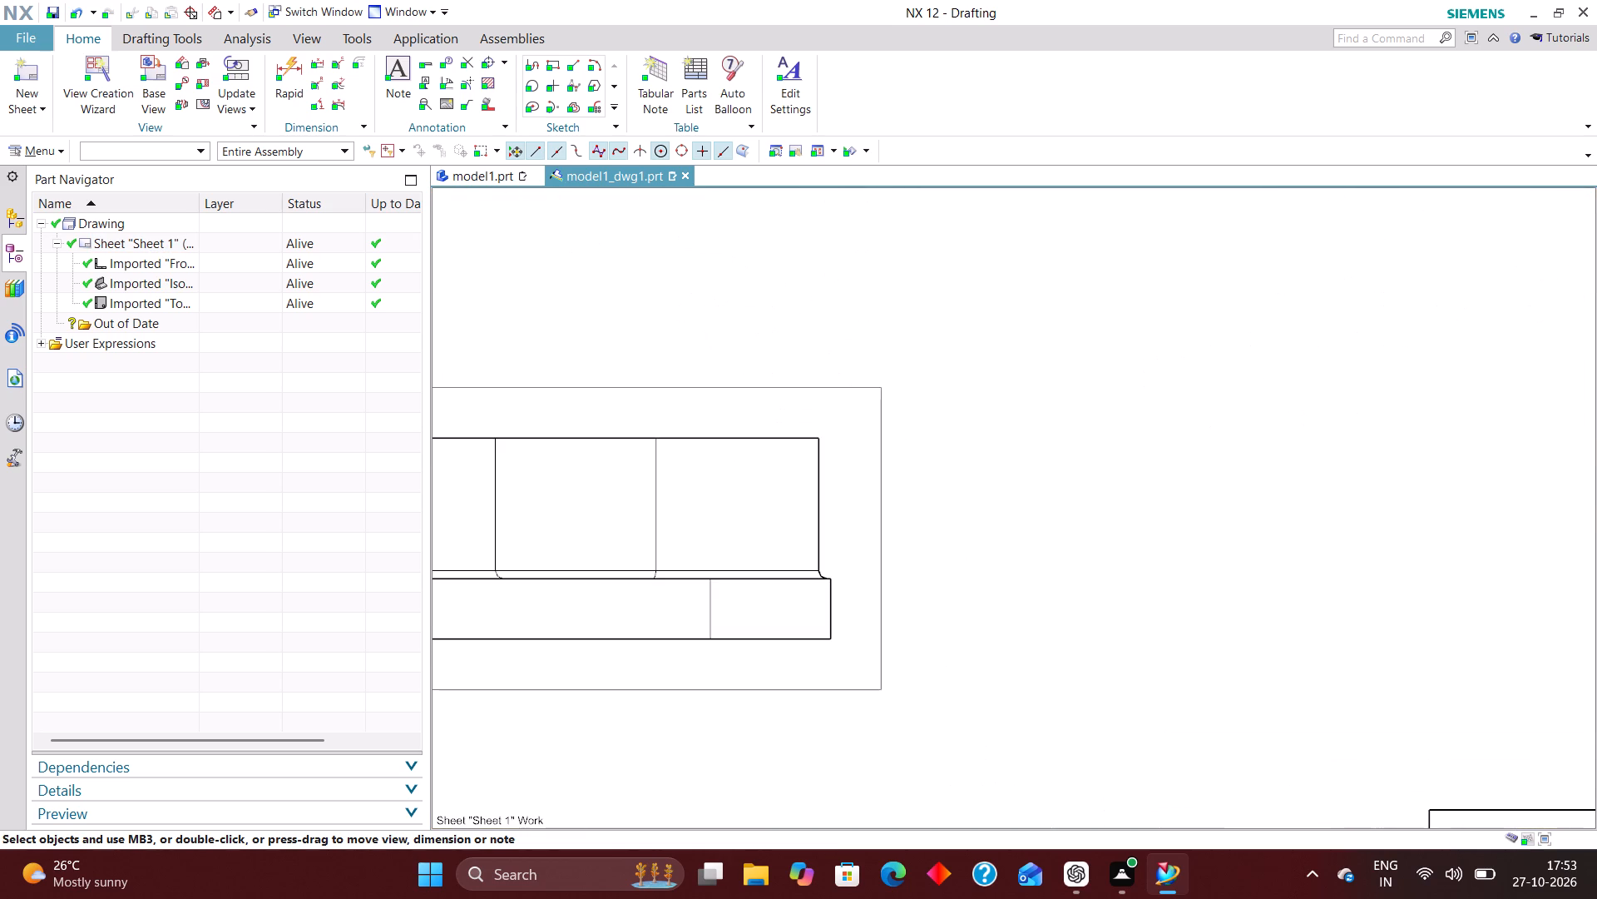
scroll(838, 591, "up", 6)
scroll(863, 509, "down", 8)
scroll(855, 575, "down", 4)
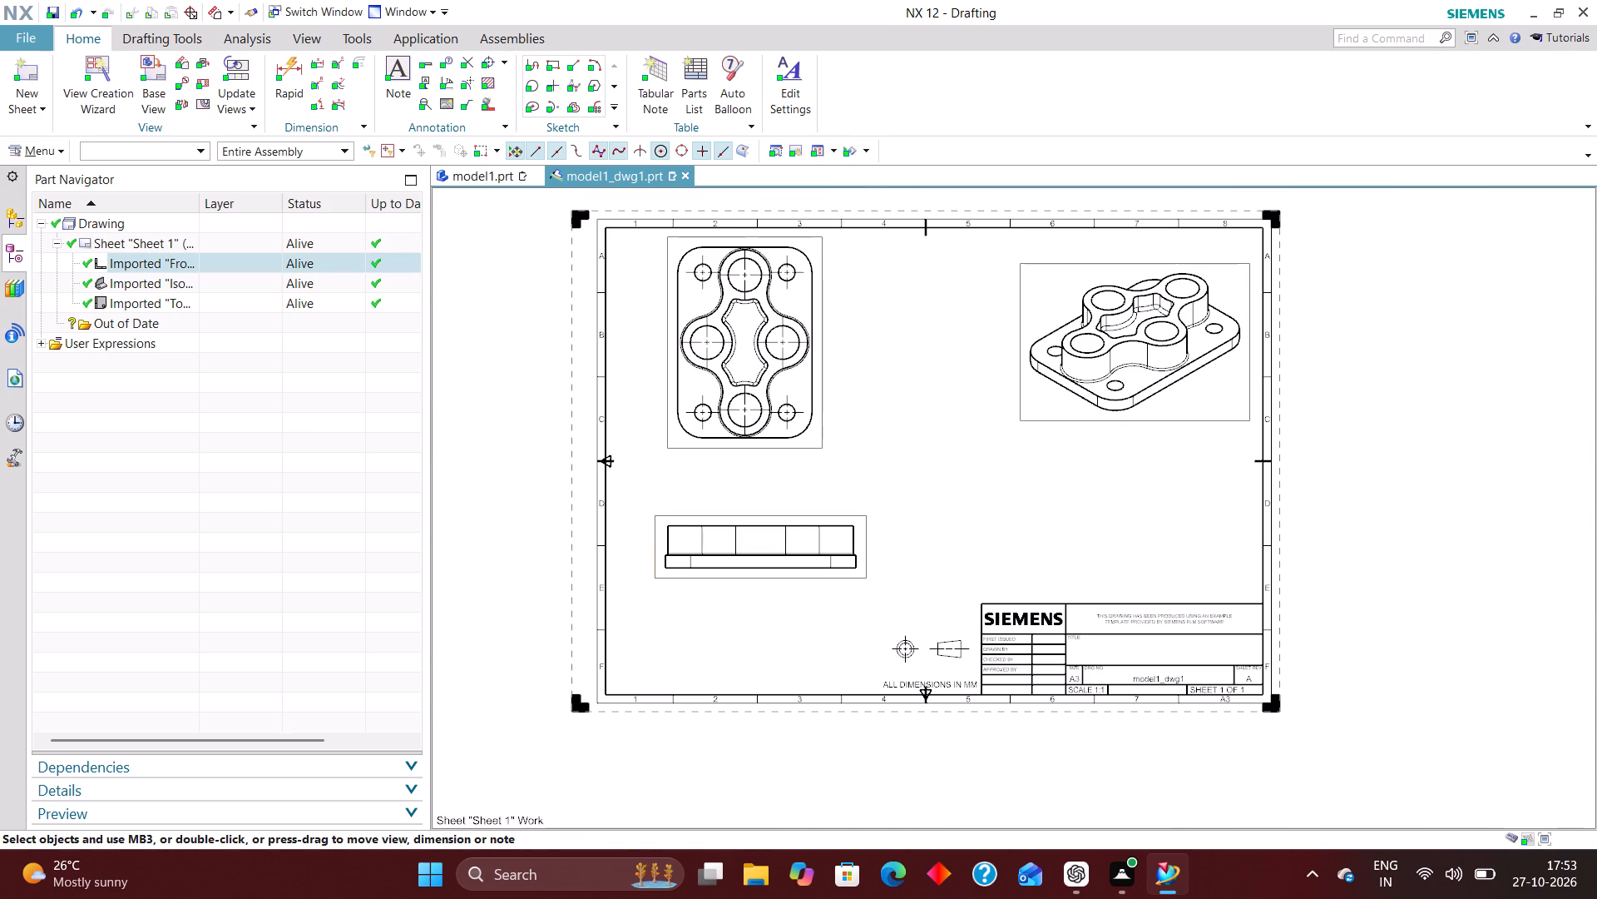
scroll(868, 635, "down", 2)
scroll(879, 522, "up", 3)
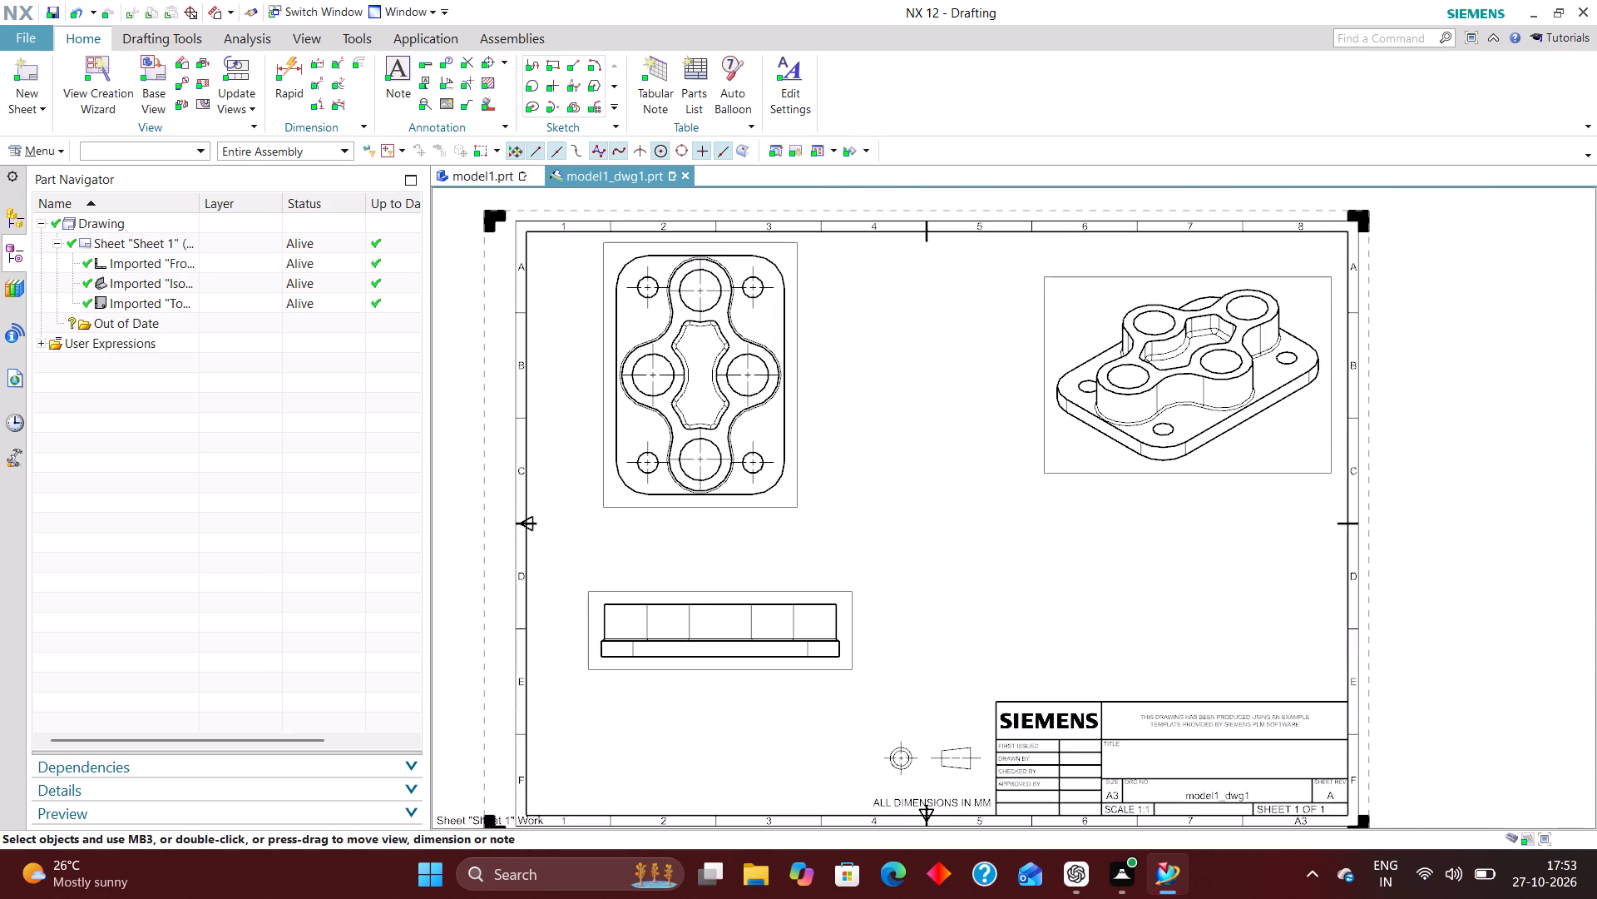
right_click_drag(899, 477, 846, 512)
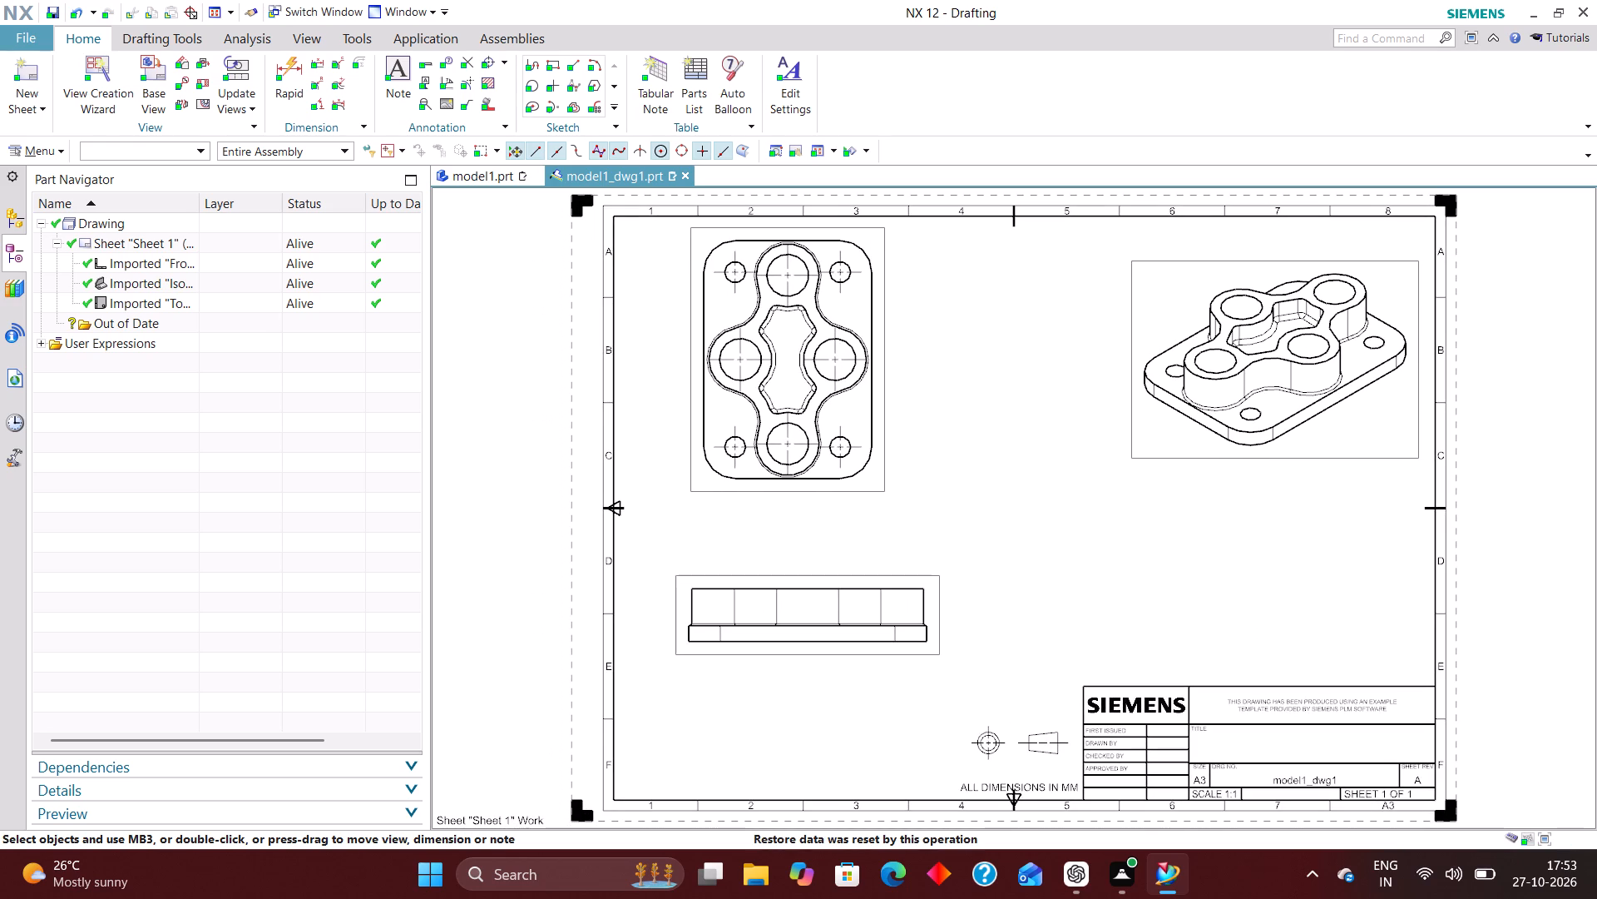
Set the arrowhead type to Open Arrow for both dimension sides in the drafting preferences.
left_click(57, 152)
left_click(91, 352)
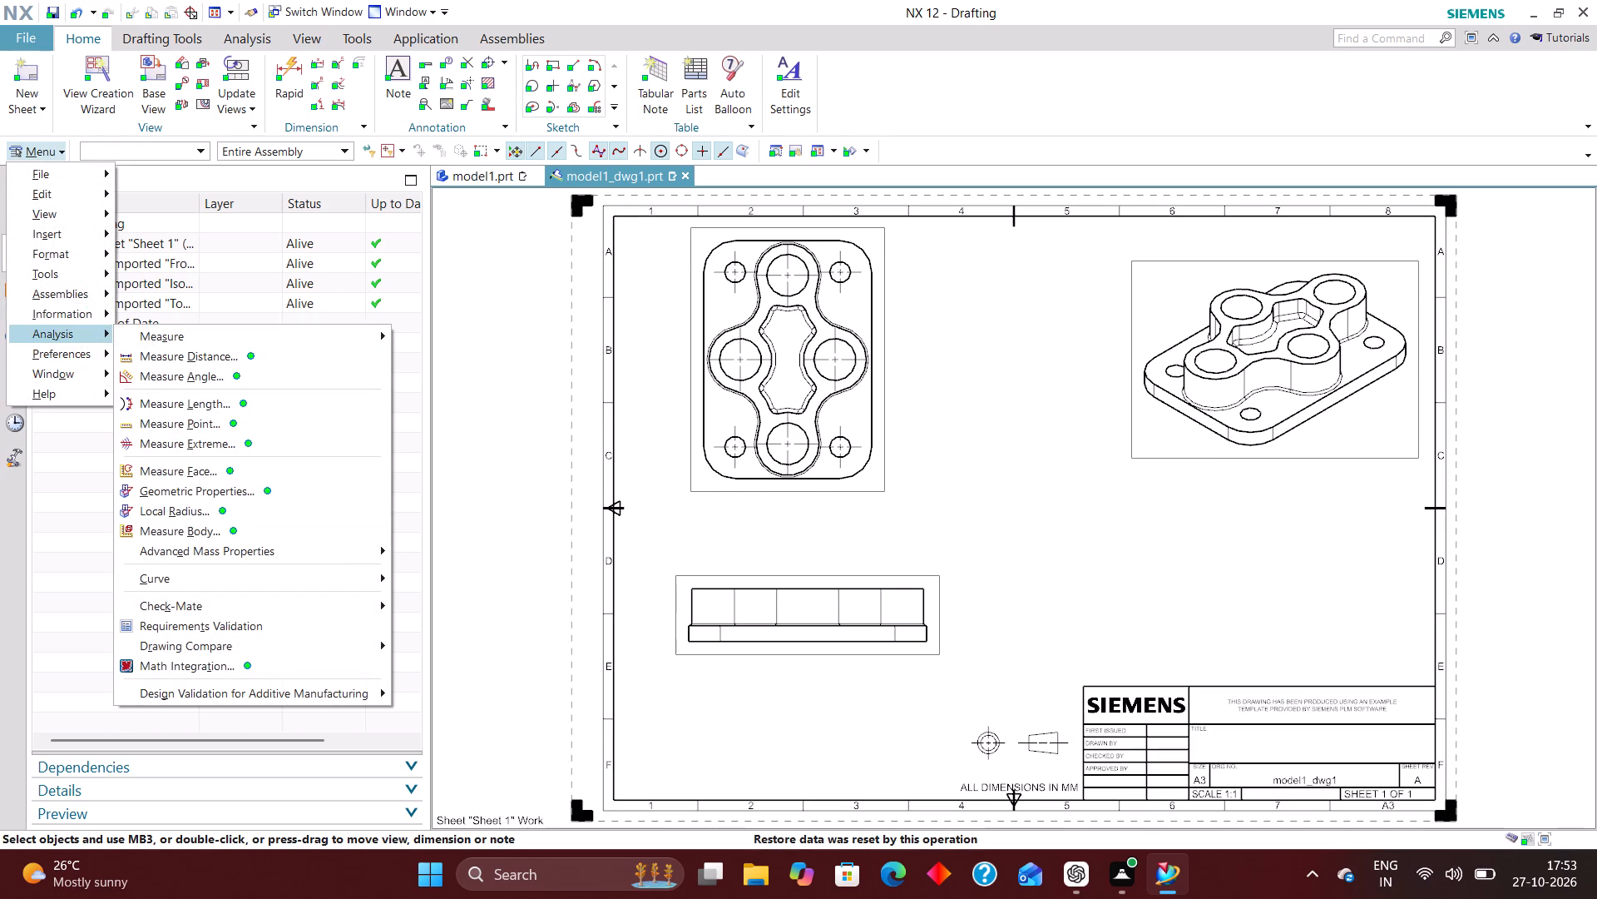
left_click(87, 353)
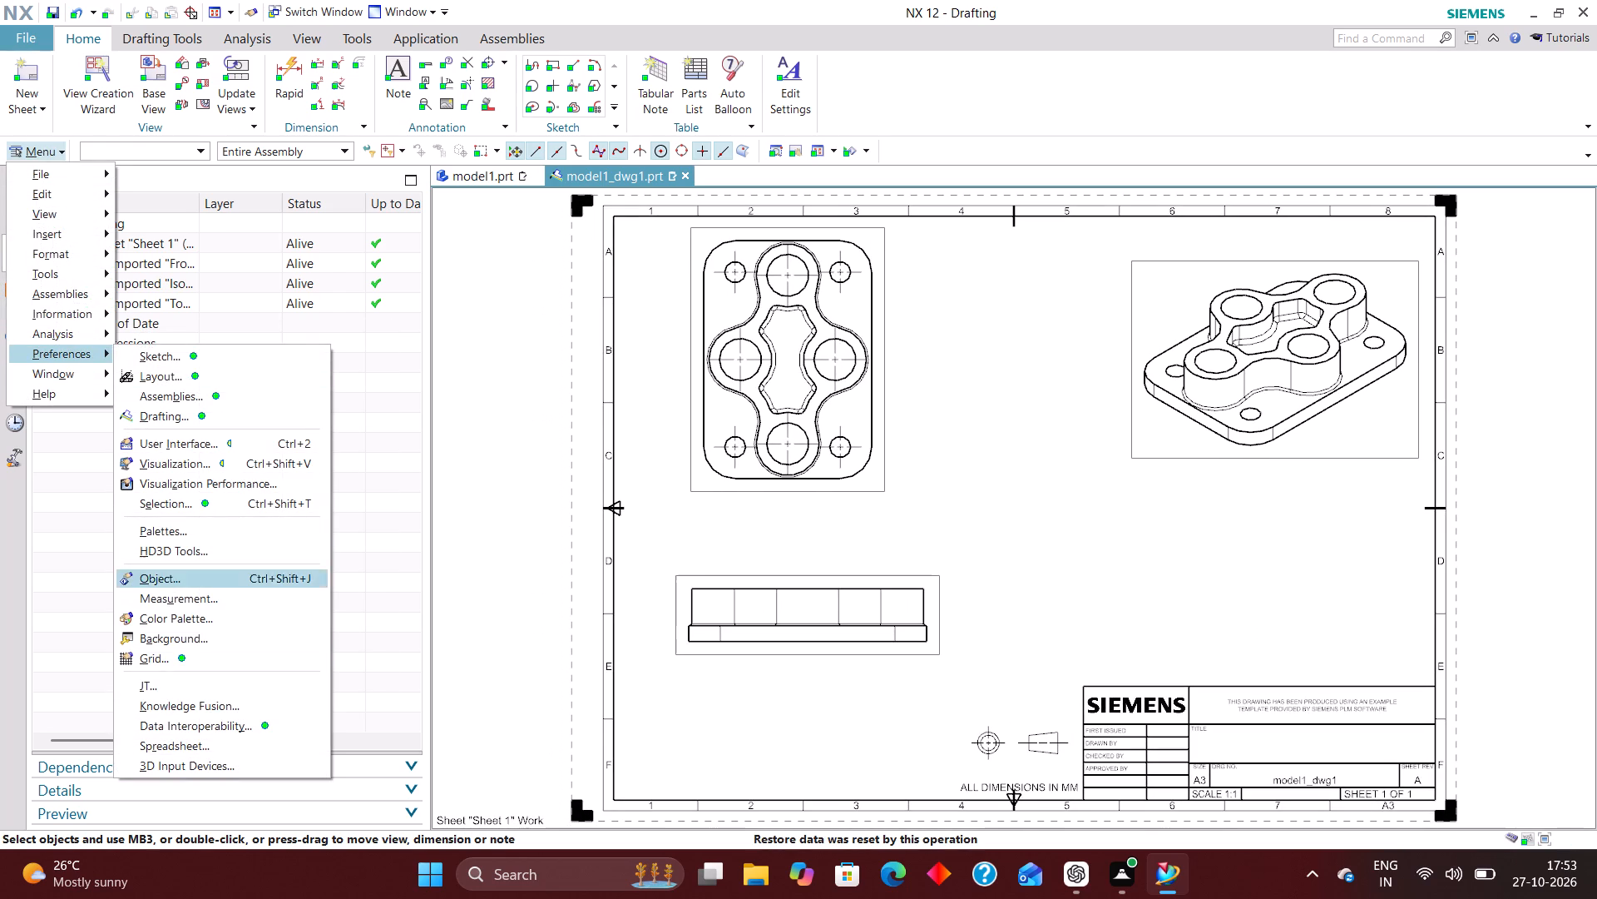
left_click(190, 412)
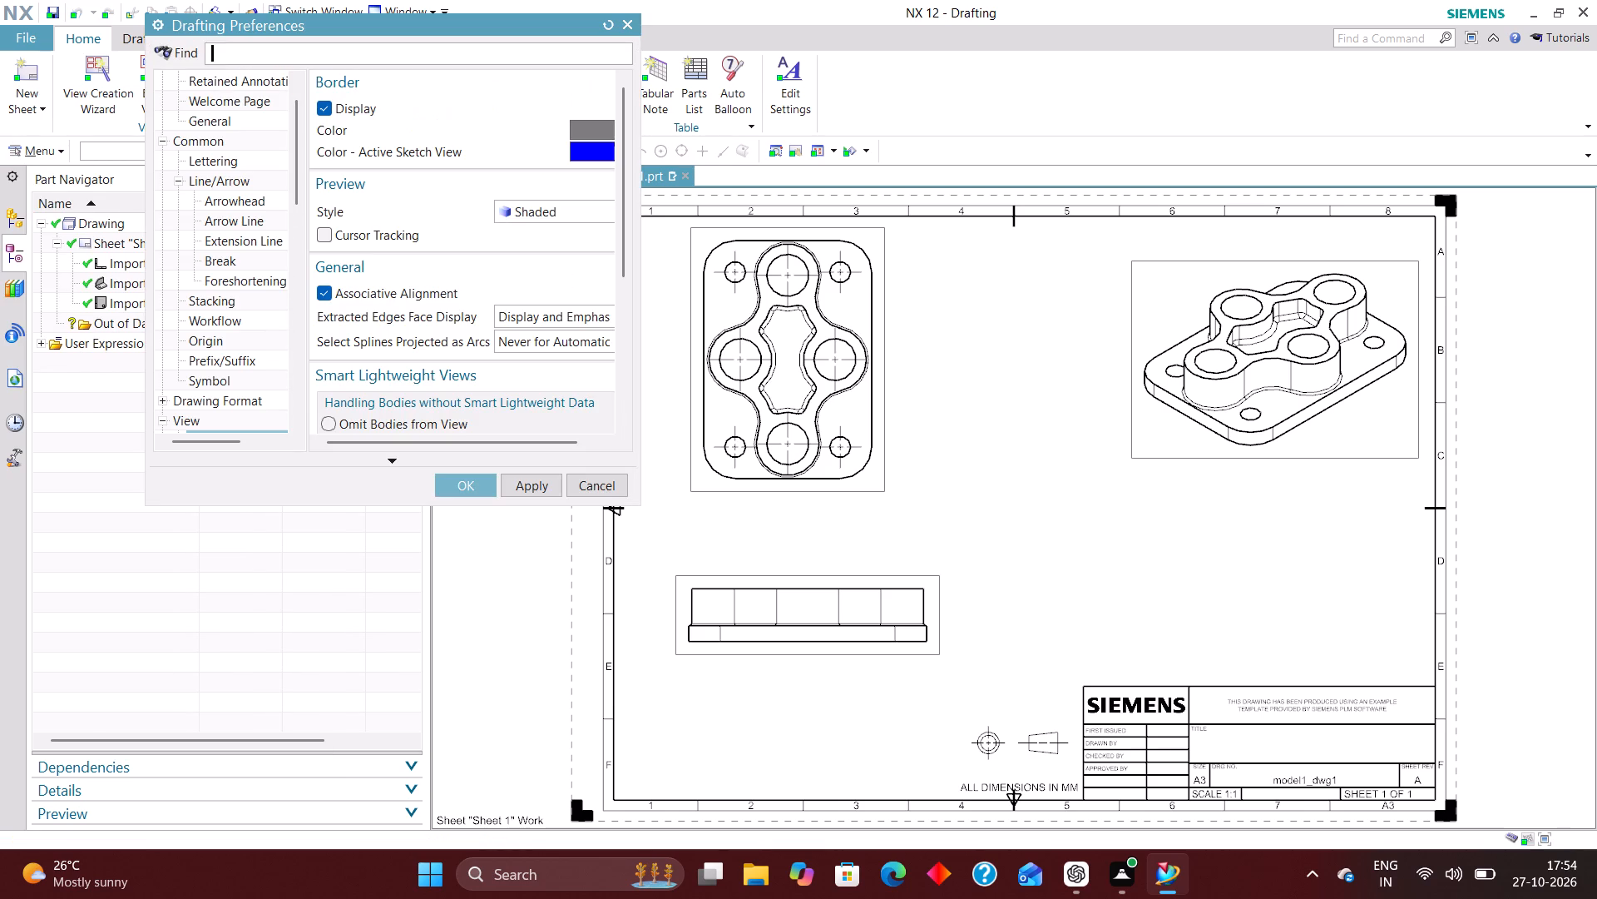
scroll(200, 266, "up", 4)
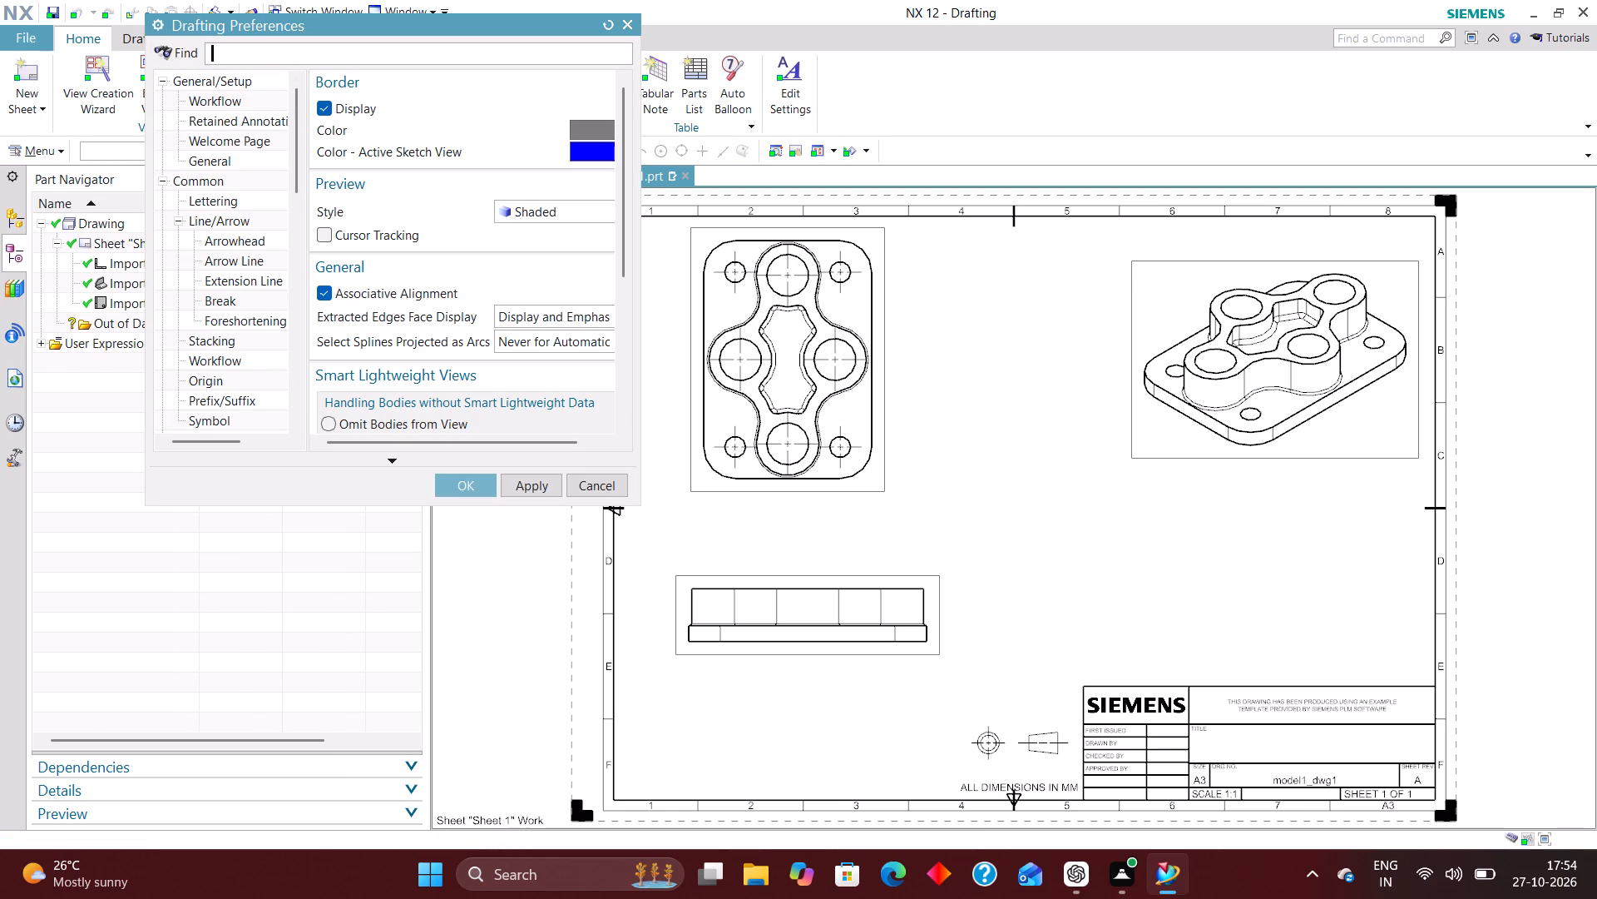
left_click(240, 235)
left_click(564, 243)
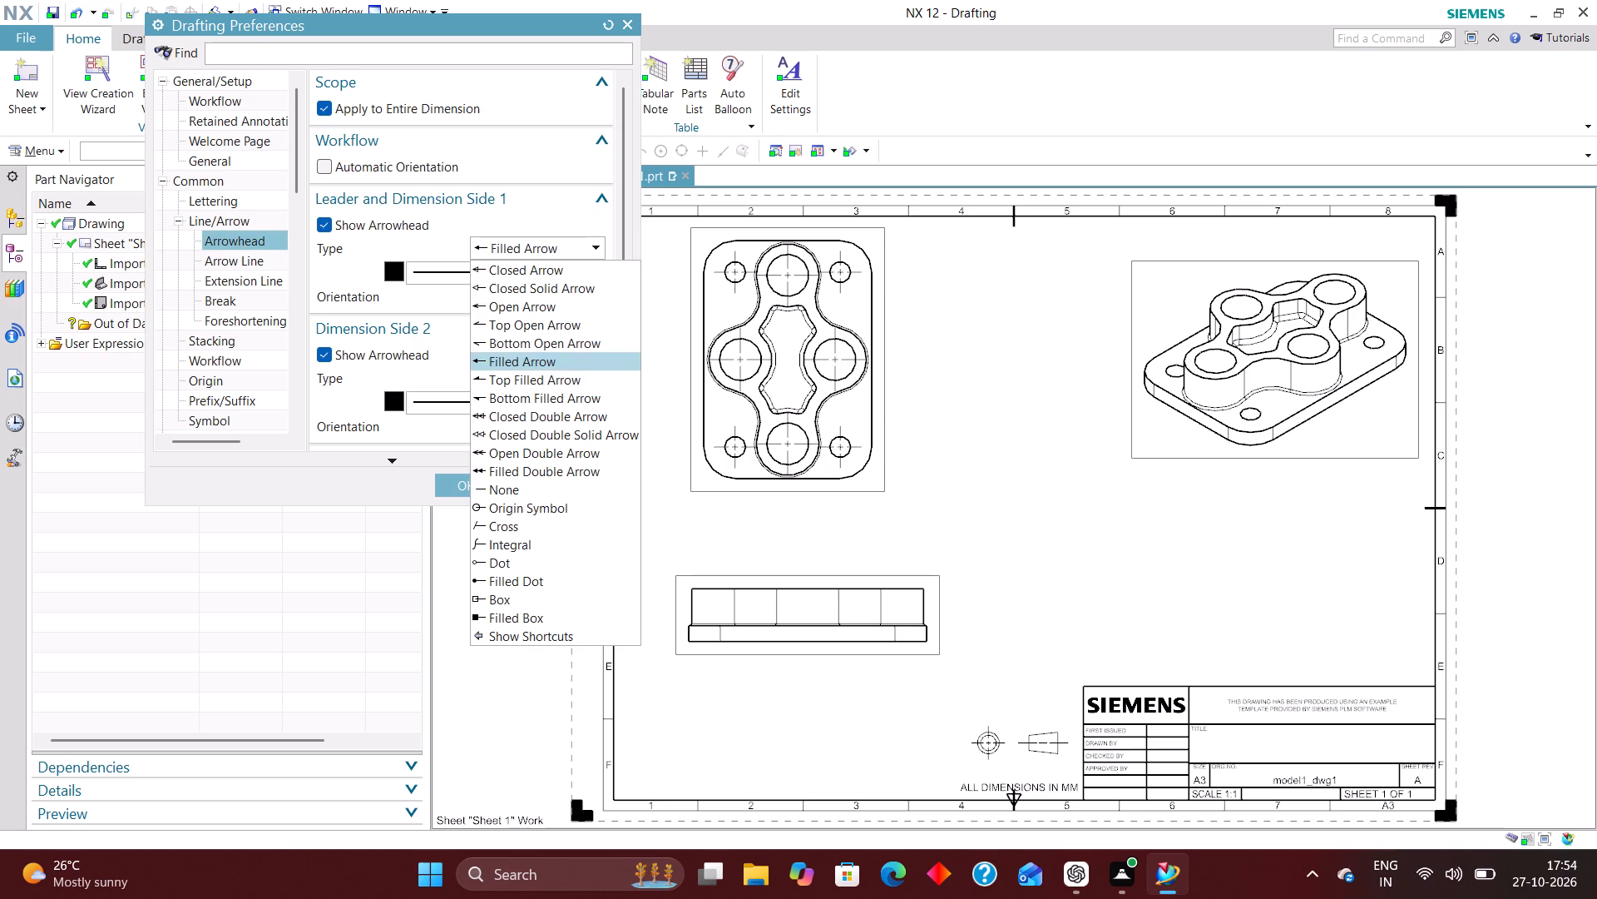
left_click(518, 308)
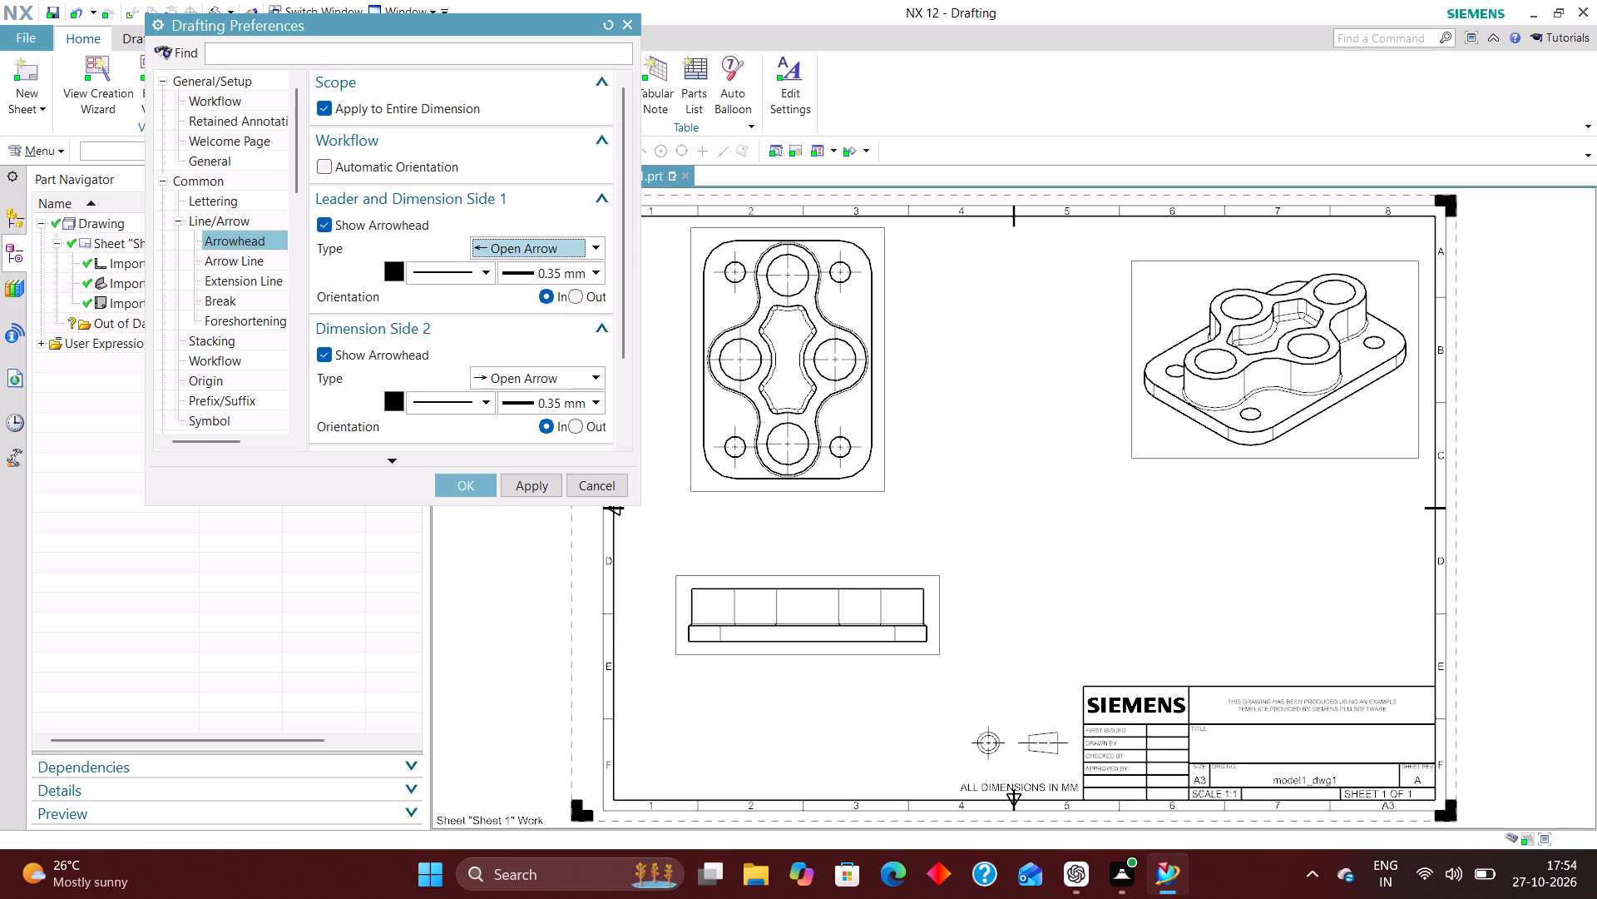
Set the extension line gap to 2 for both sides in the drafting preferences.
scroll(233, 337, "down", 1)
left_click(232, 226)
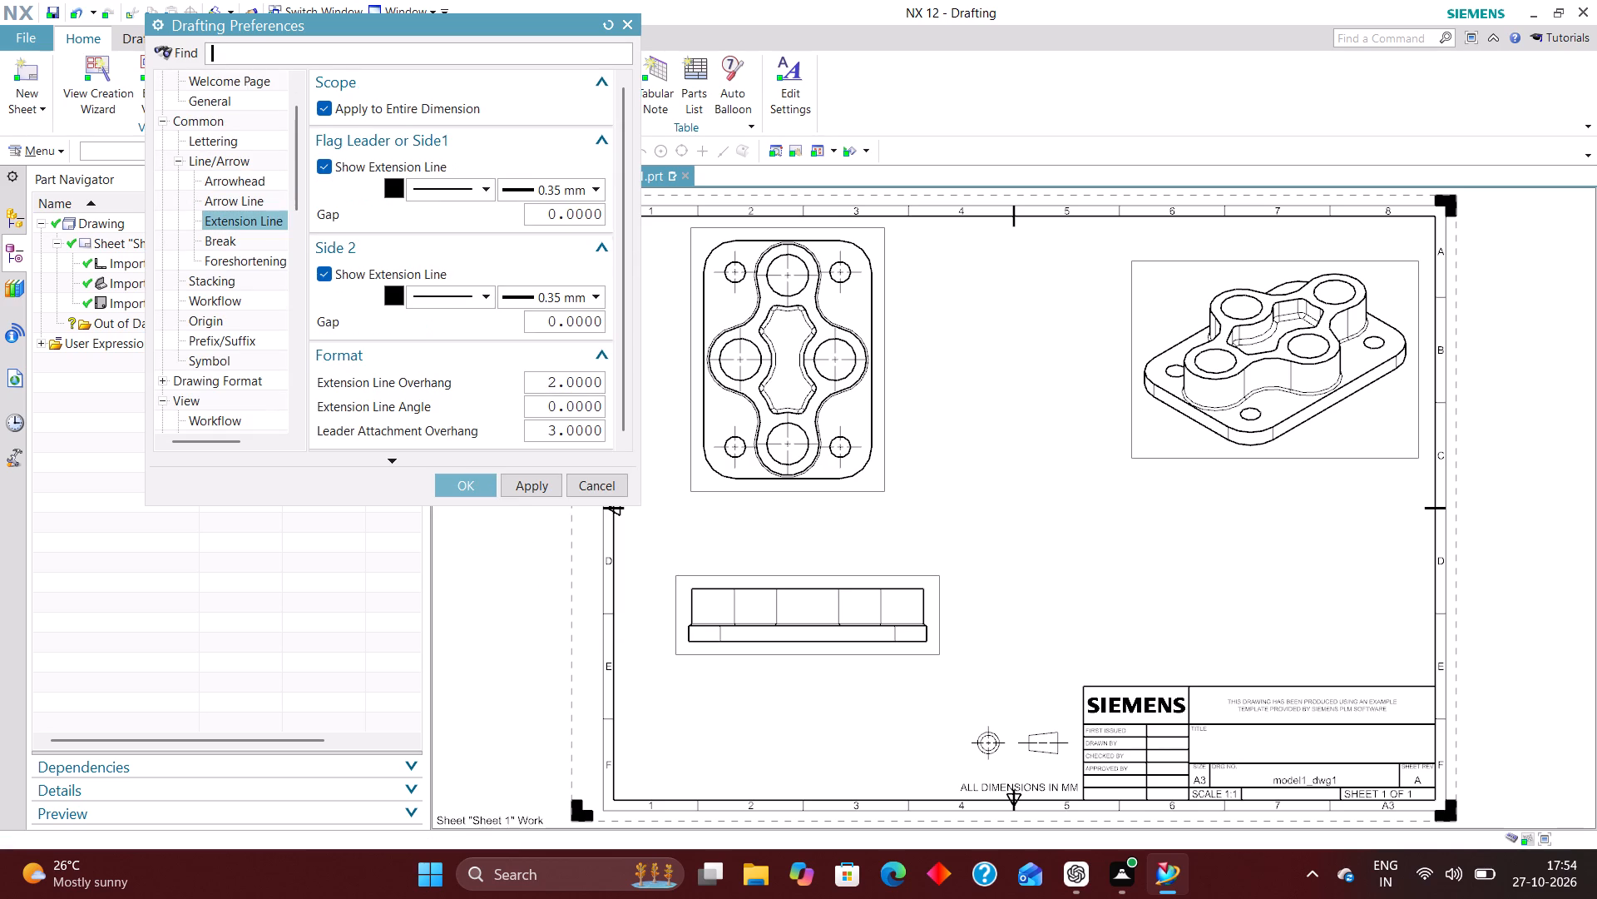
left_click_drag(535, 216, 808, 217)
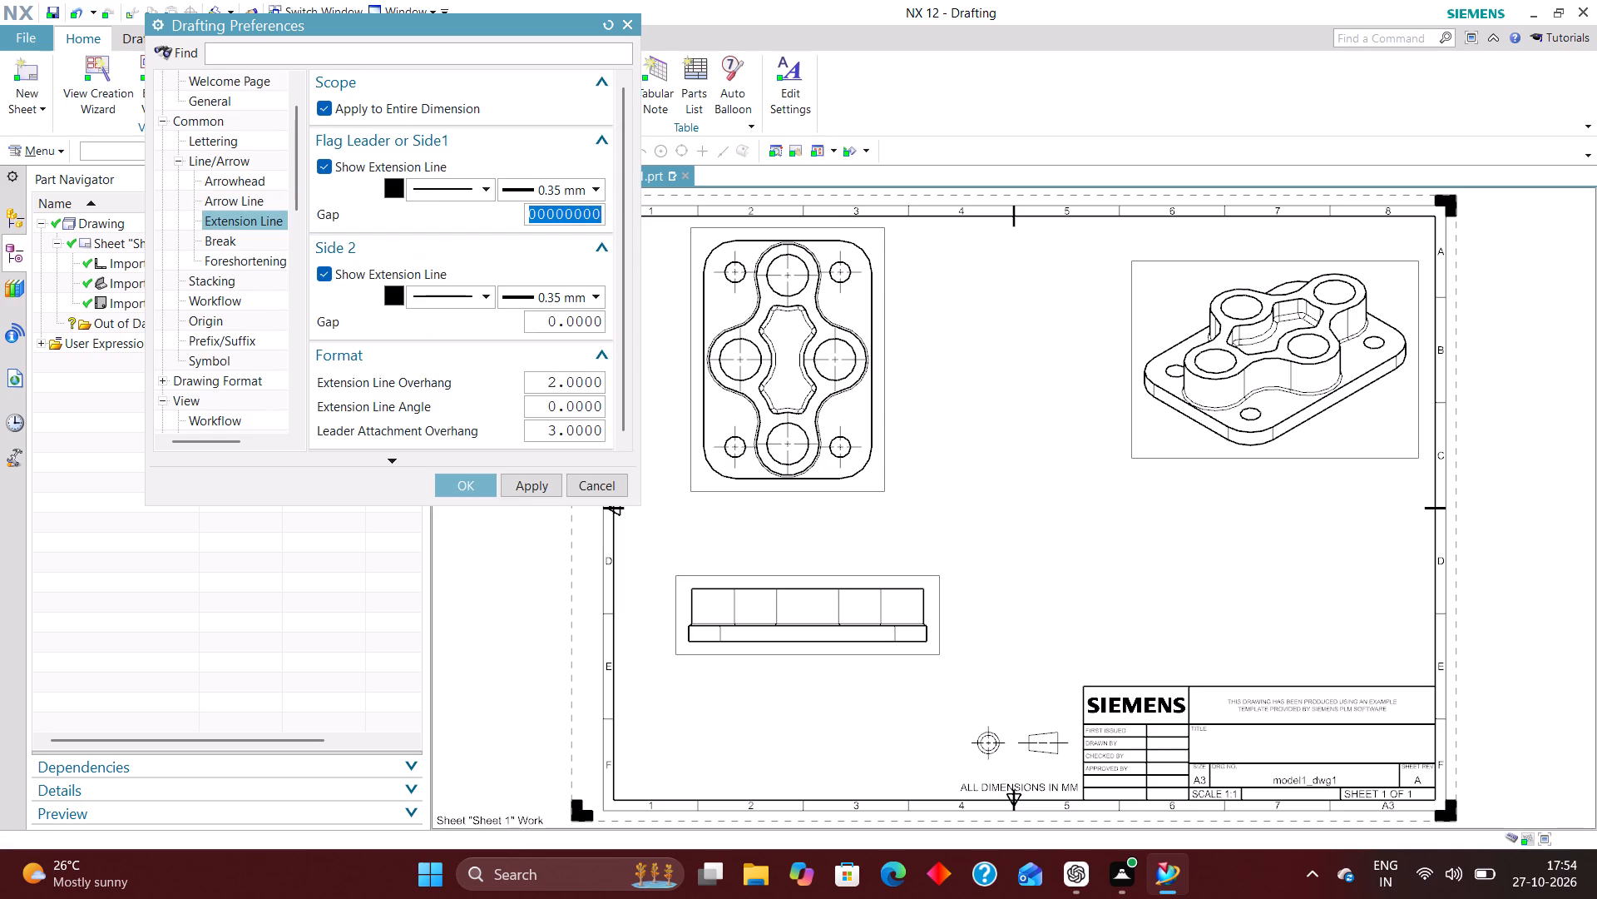
key("2")
key("Return")
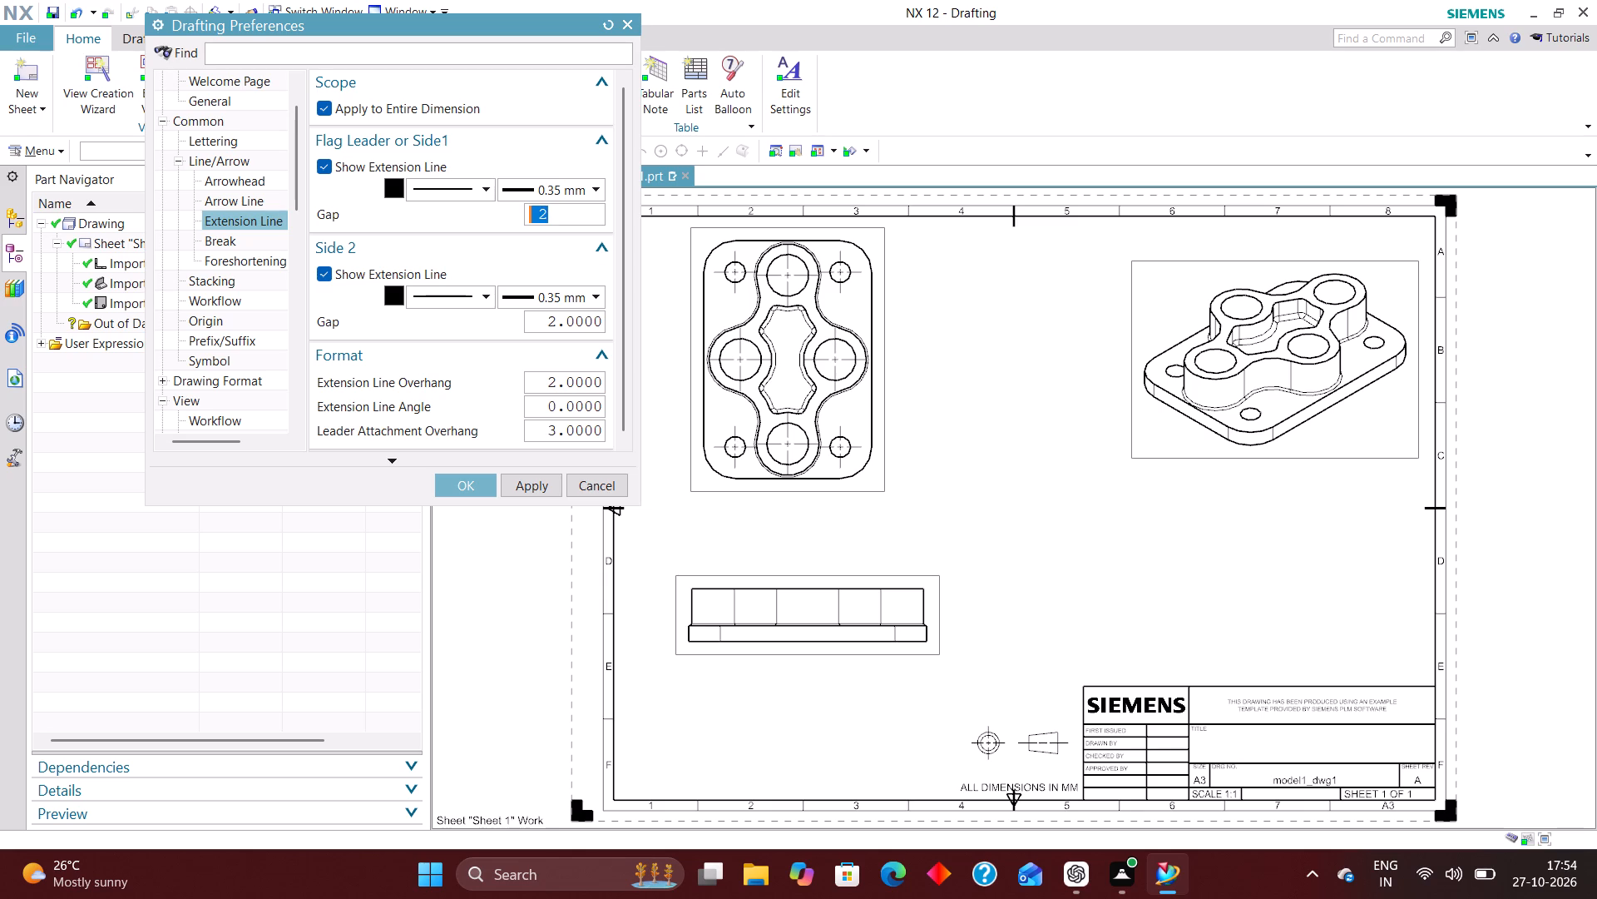
Set the dimension text's decimal delimiter to Period and apply the drafting preferences.
scroll(215, 350, "down", 4)
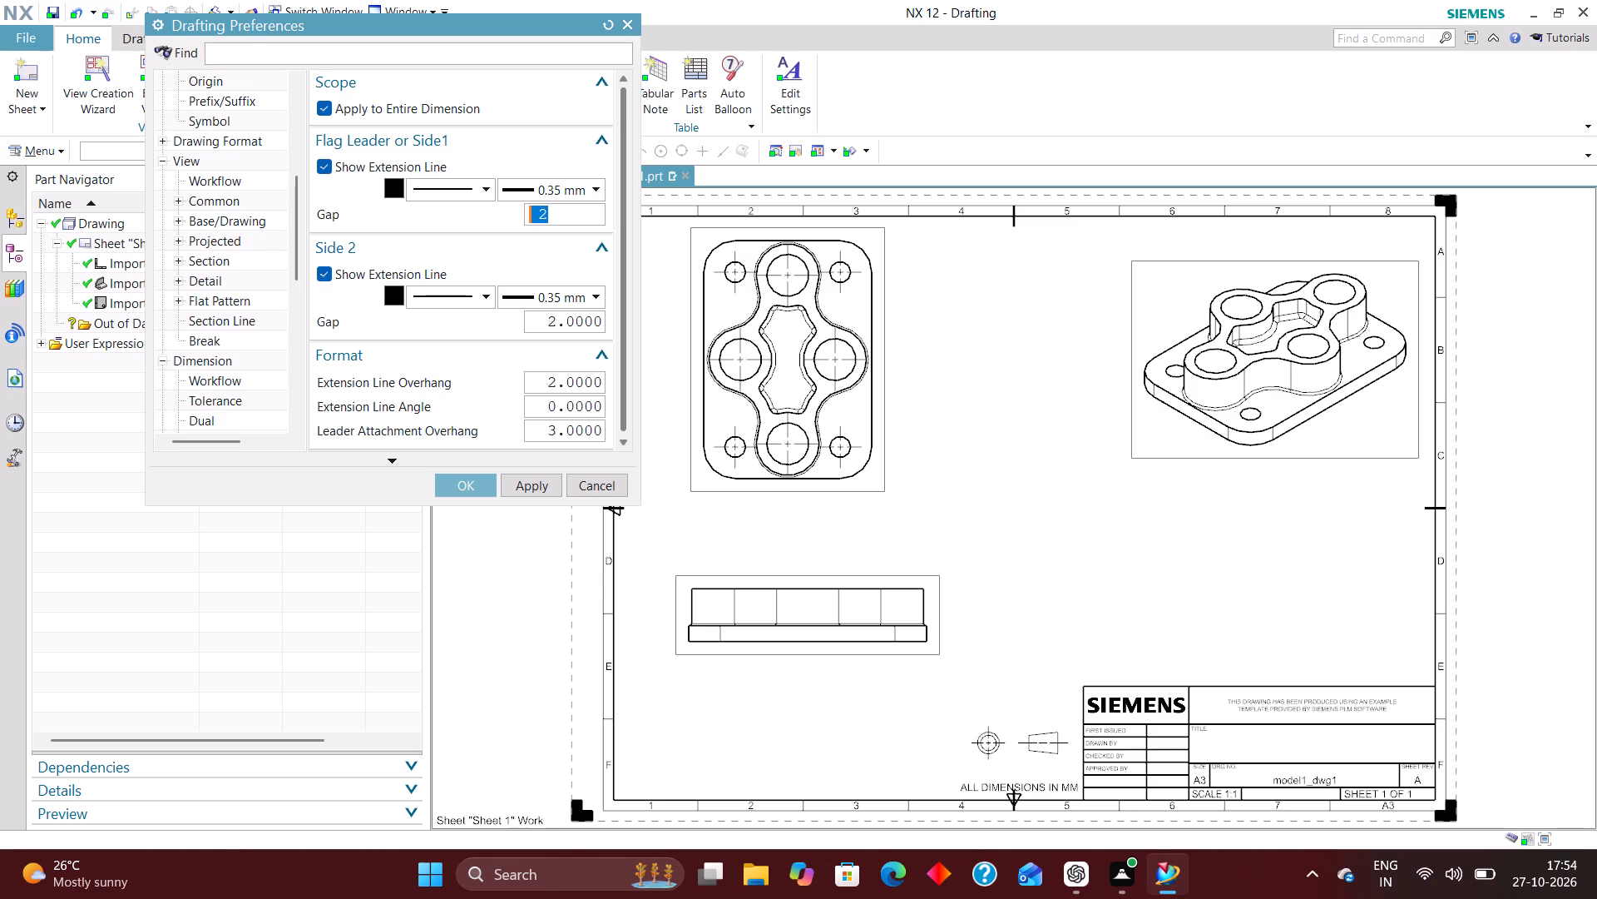
scroll(220, 287, "down", 4)
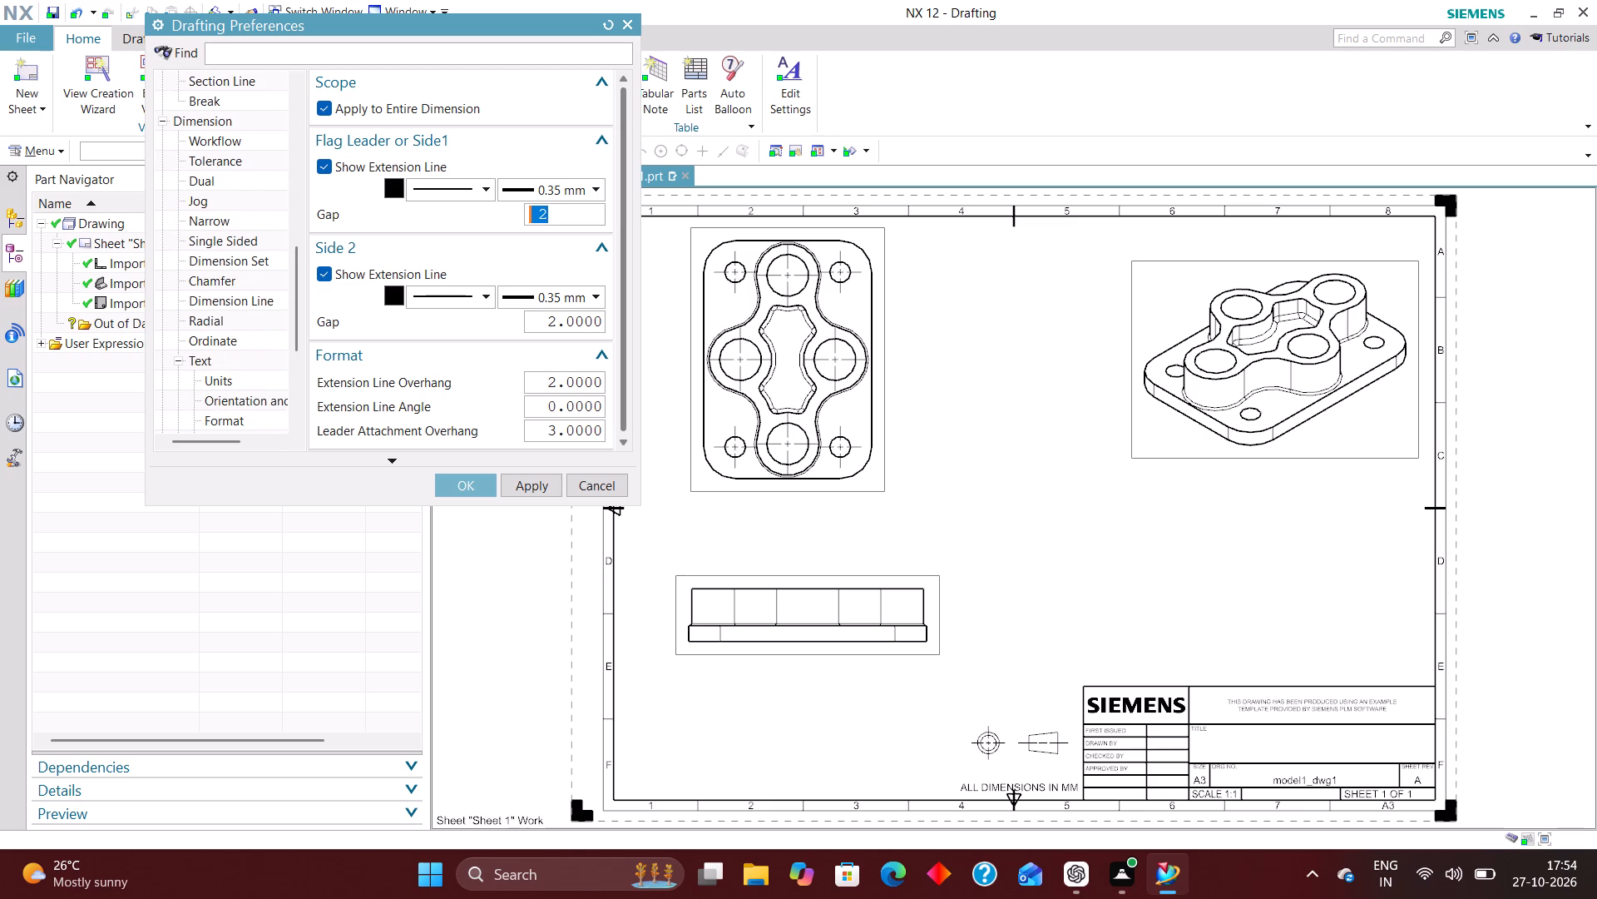
left_click(231, 388)
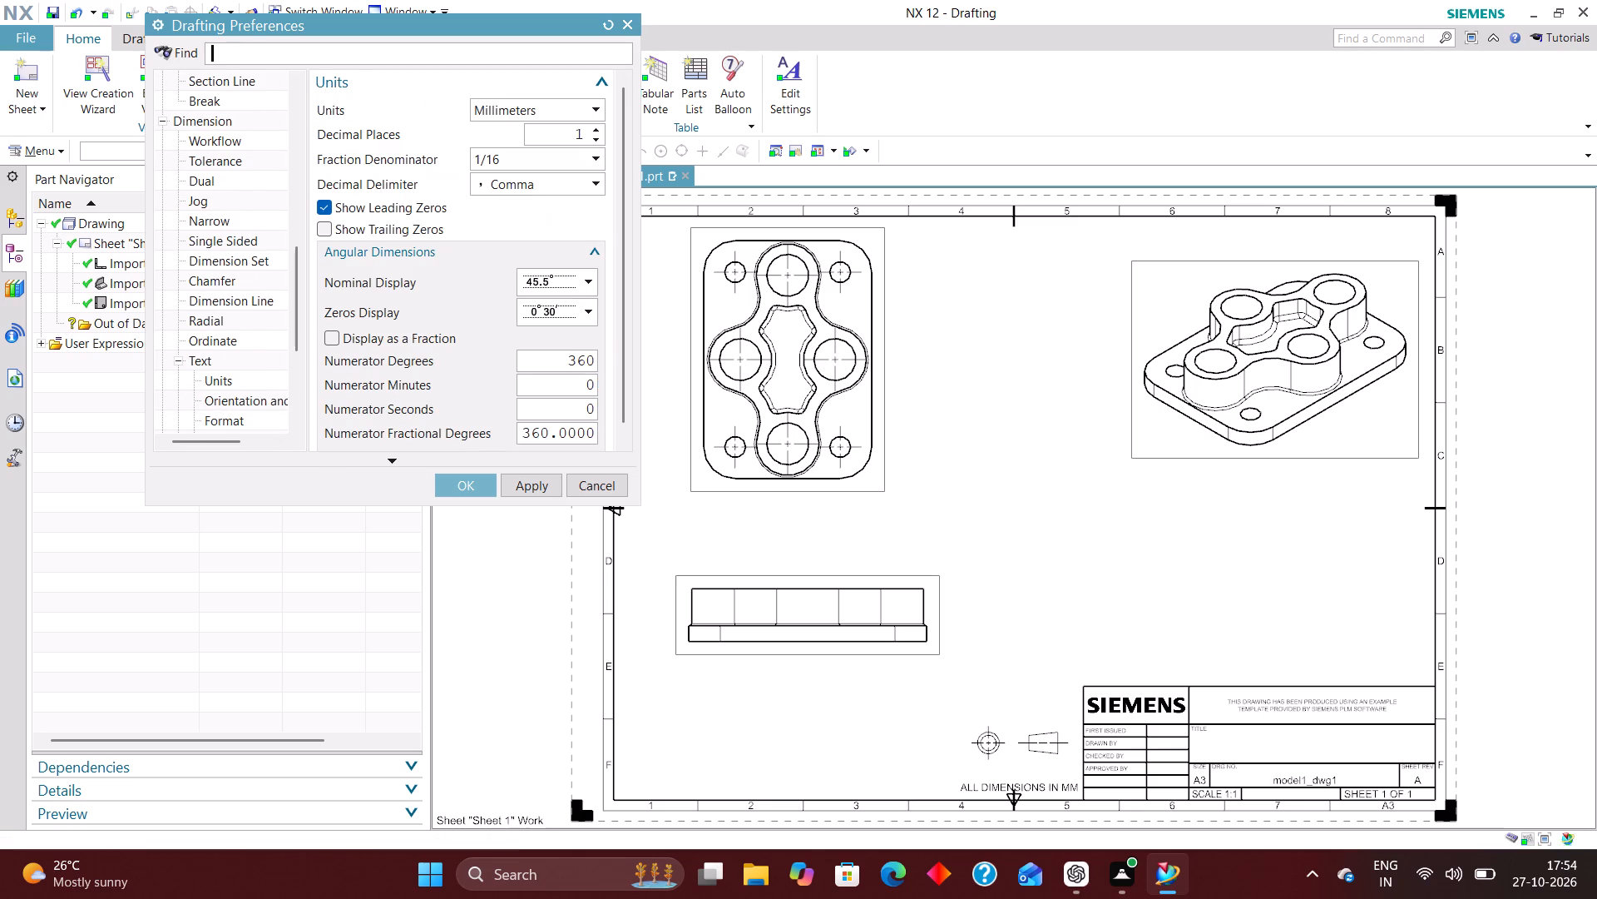
left_click(561, 176)
left_click(545, 200)
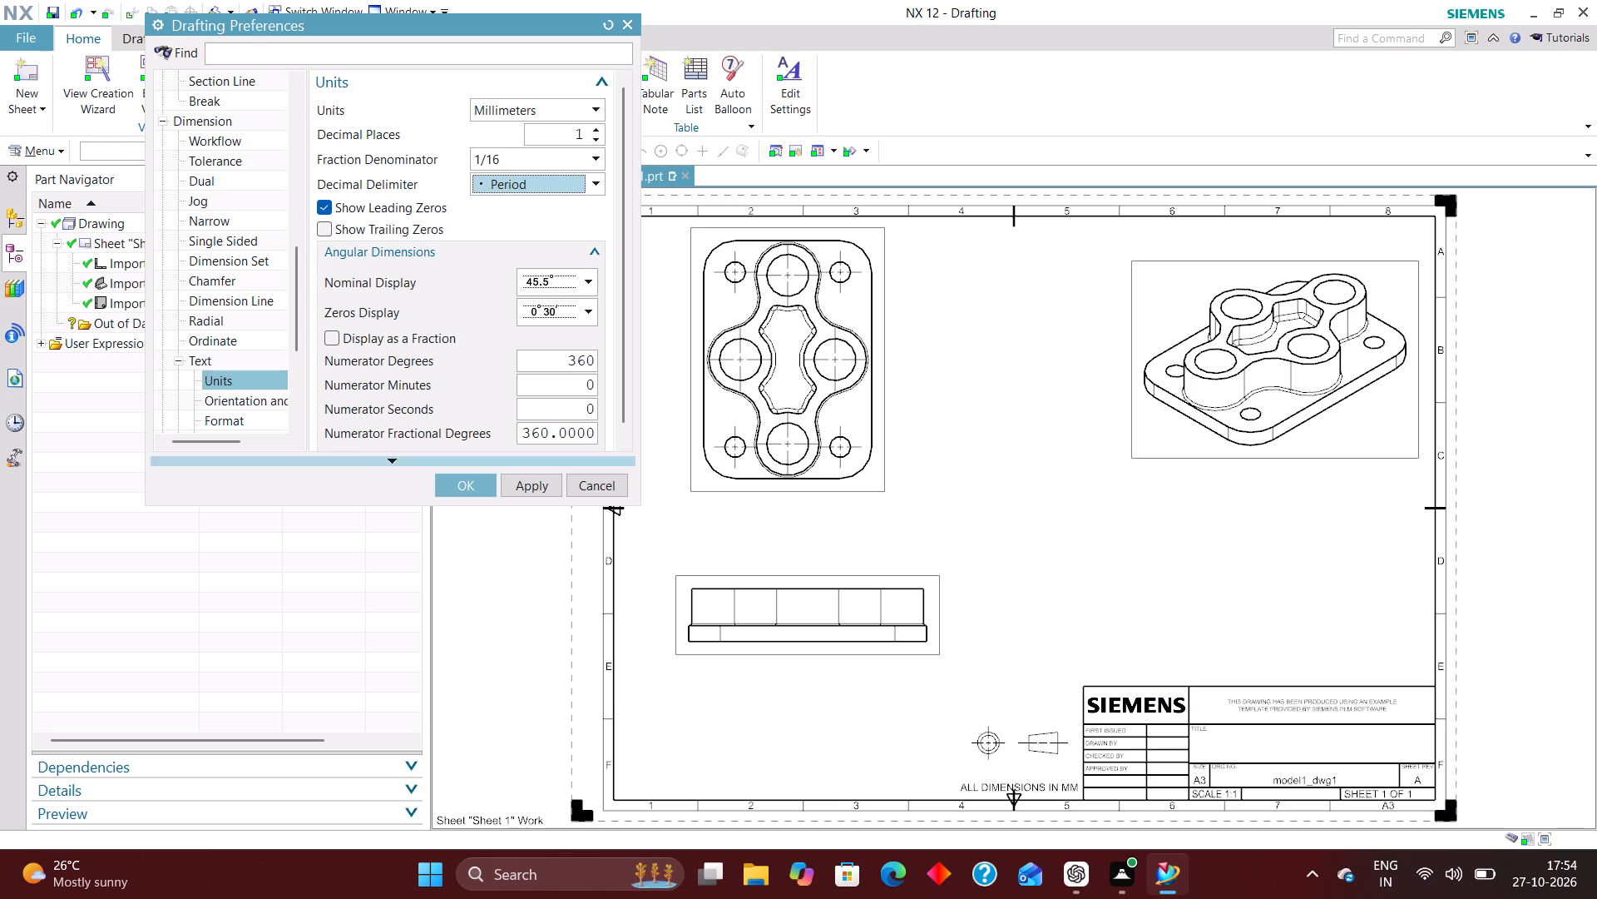
left_click(472, 489)
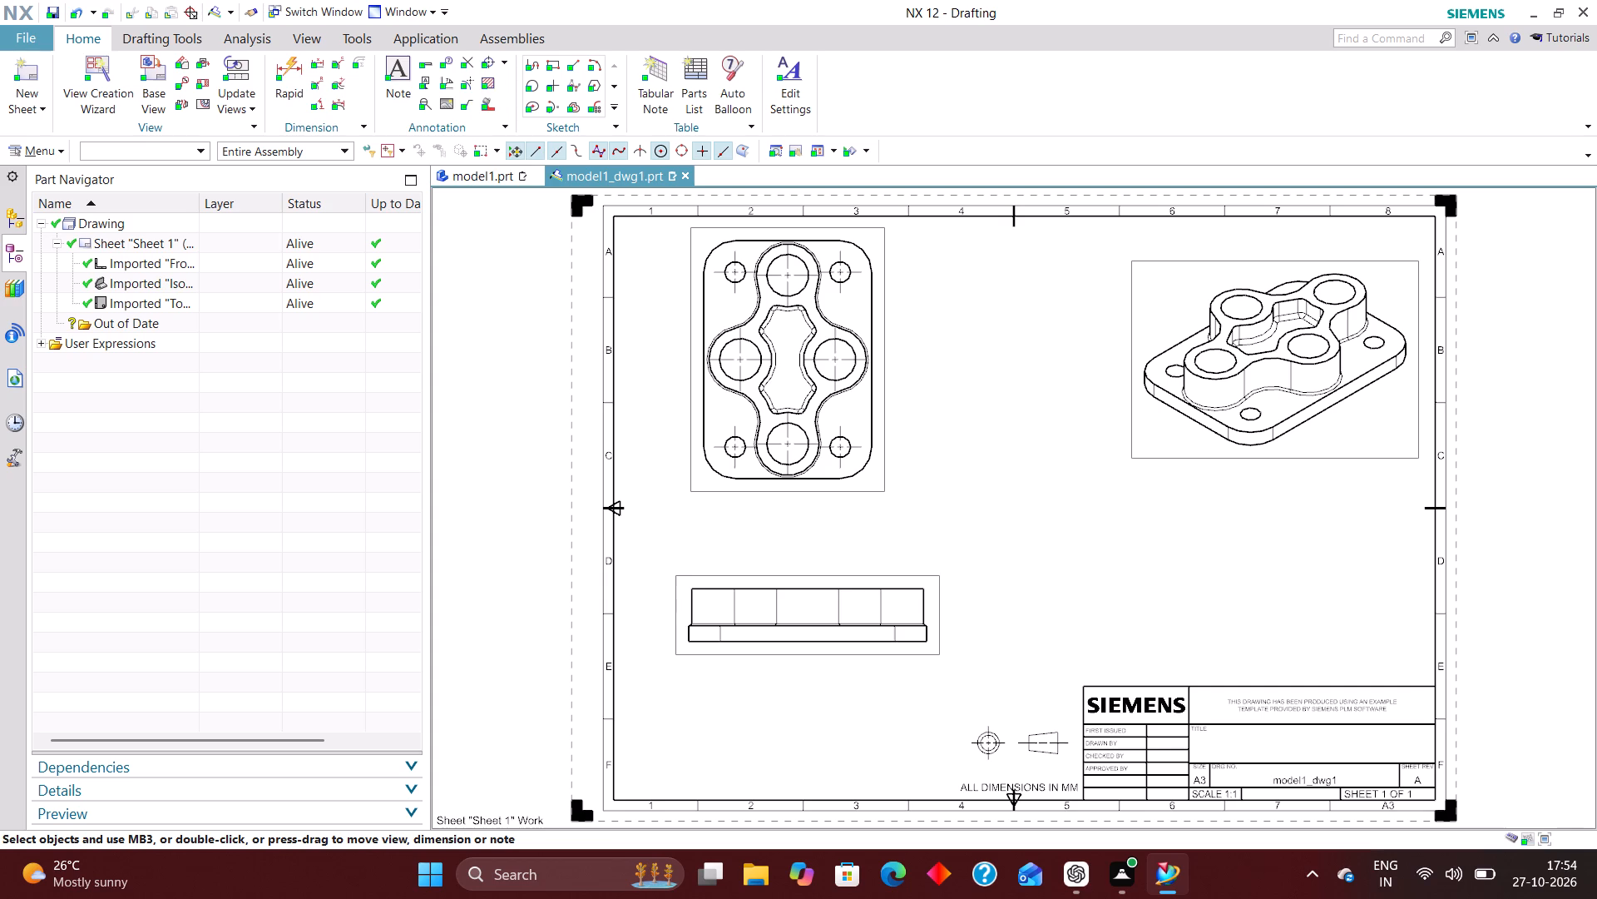
Sketch a vertical section line through the plate's side view near mid-length, extending beyond its top and bottom edges.
left_click(203, 61)
left_click(916, 569)
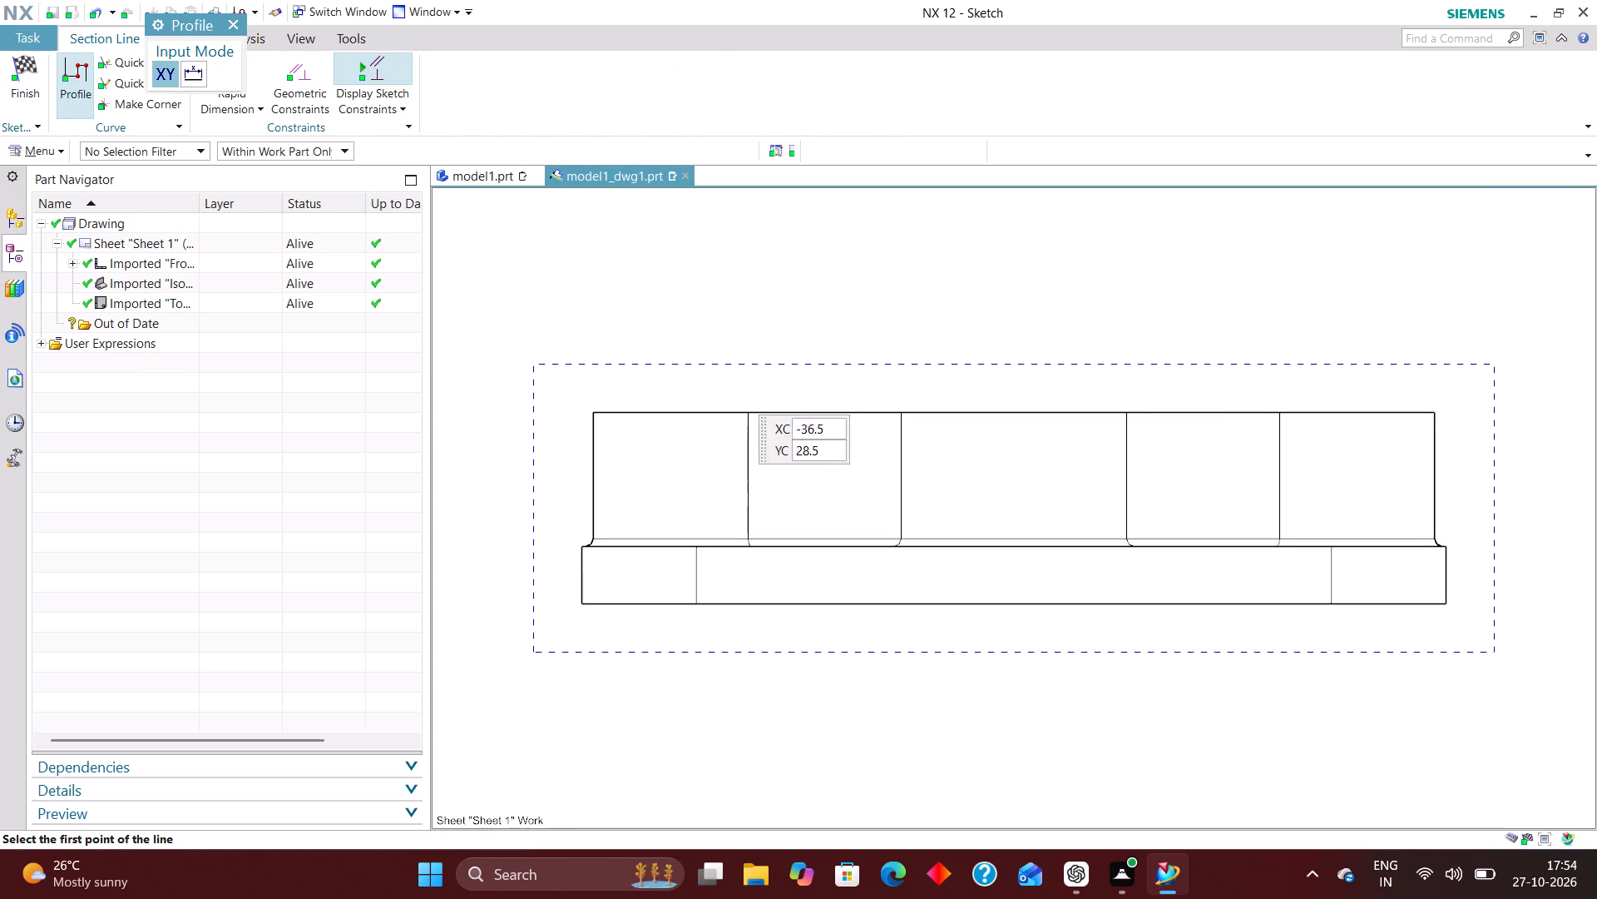
scroll(616, 430, "down", 2)
left_click(857, 239)
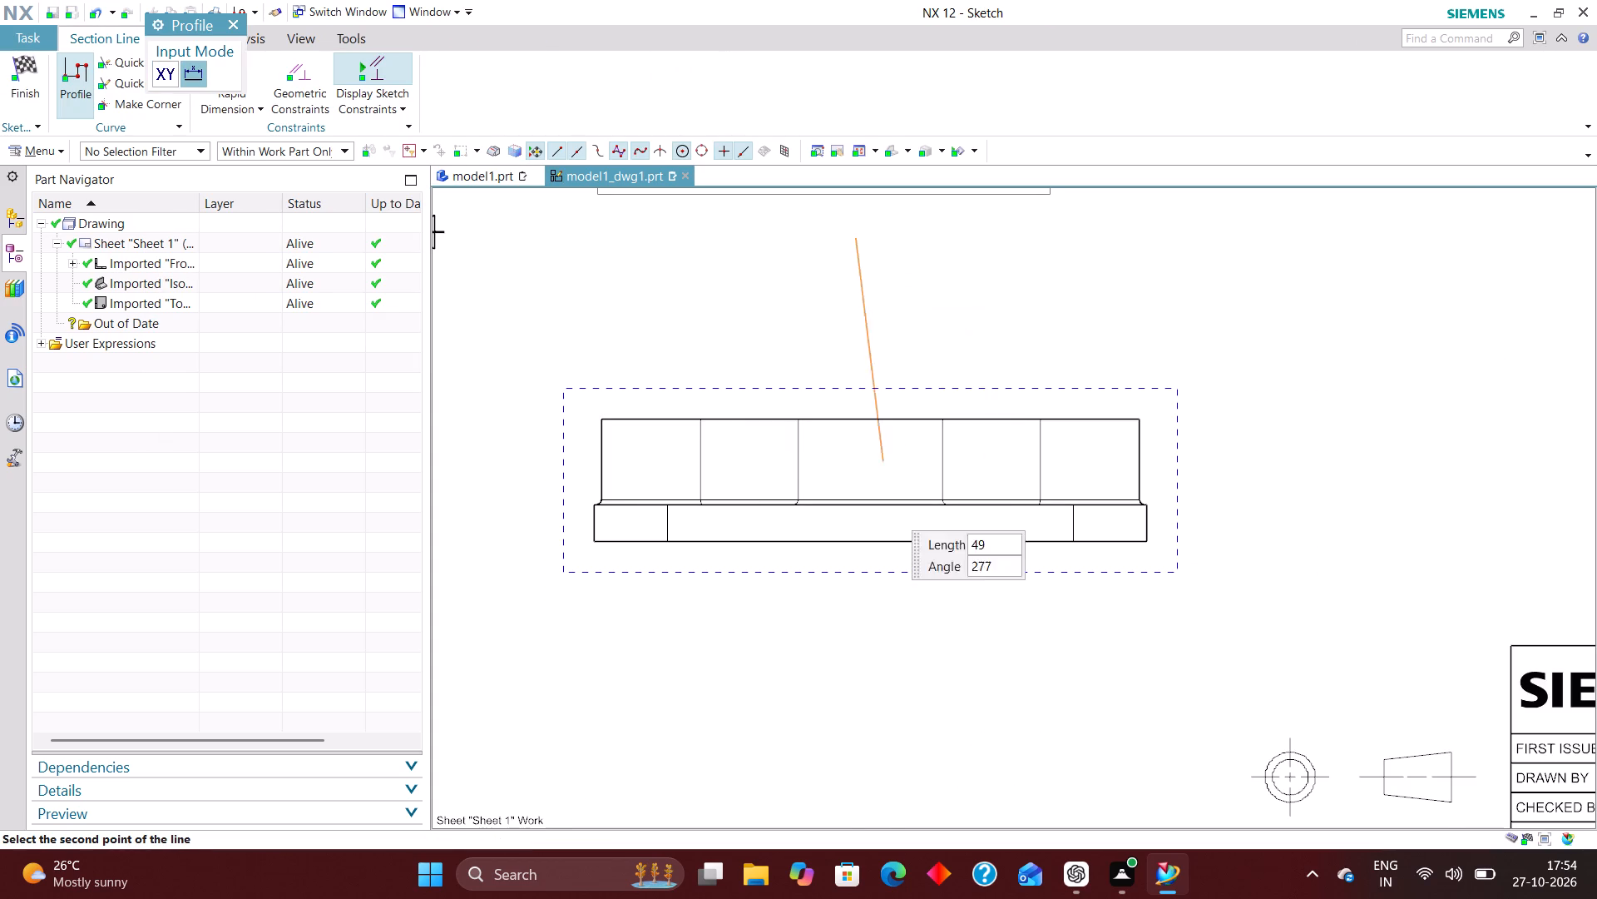
left_click(860, 713)
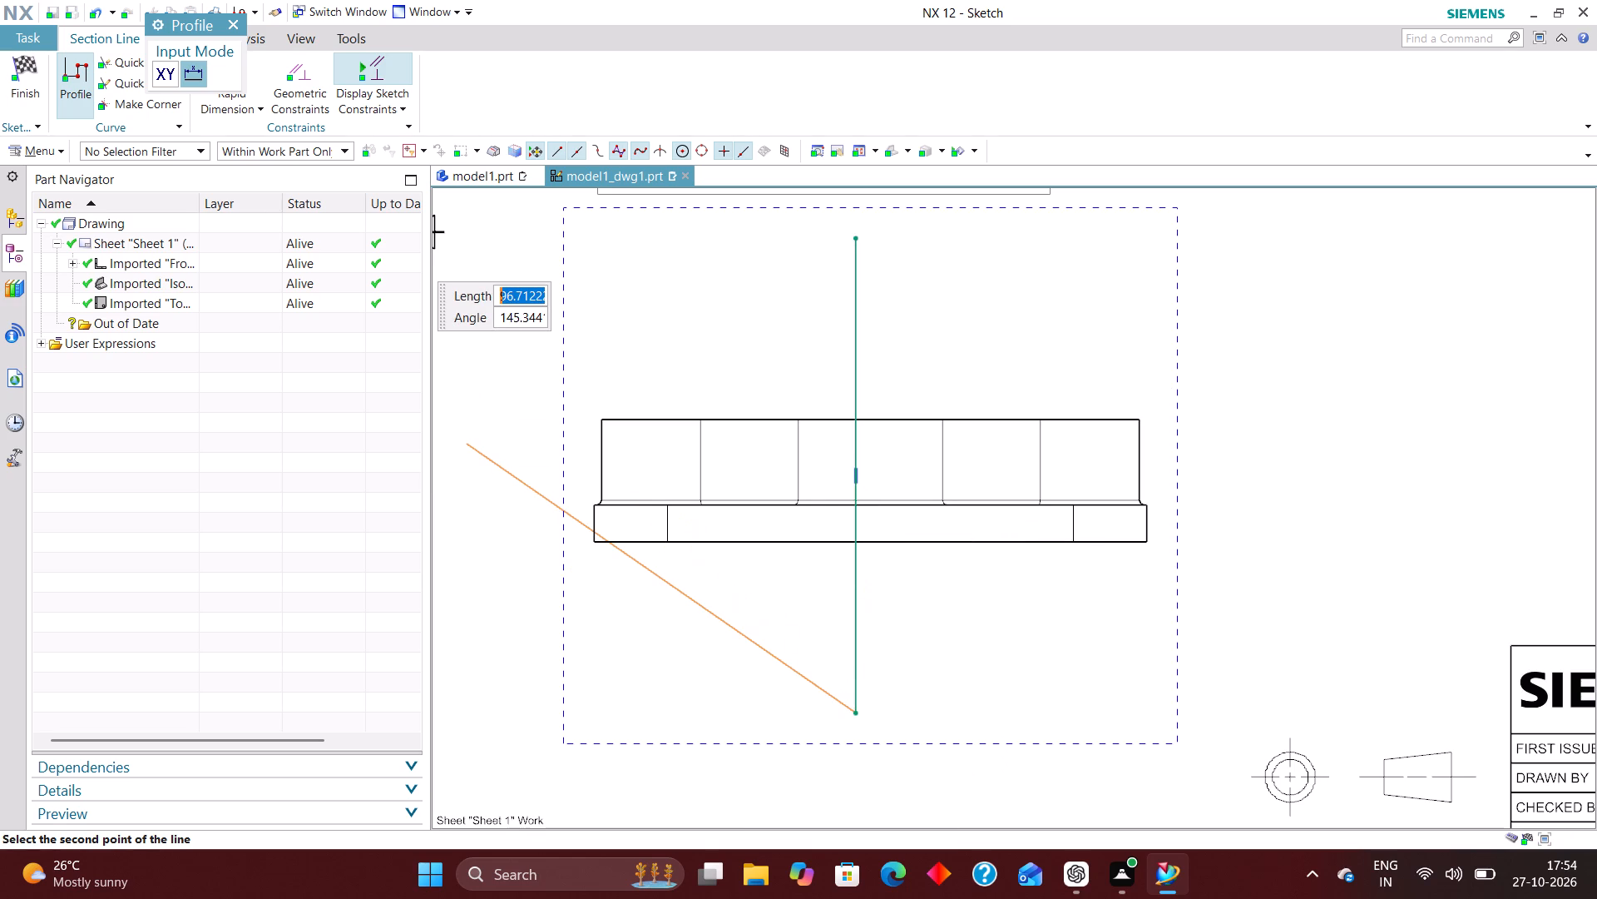
left_click(234, 23)
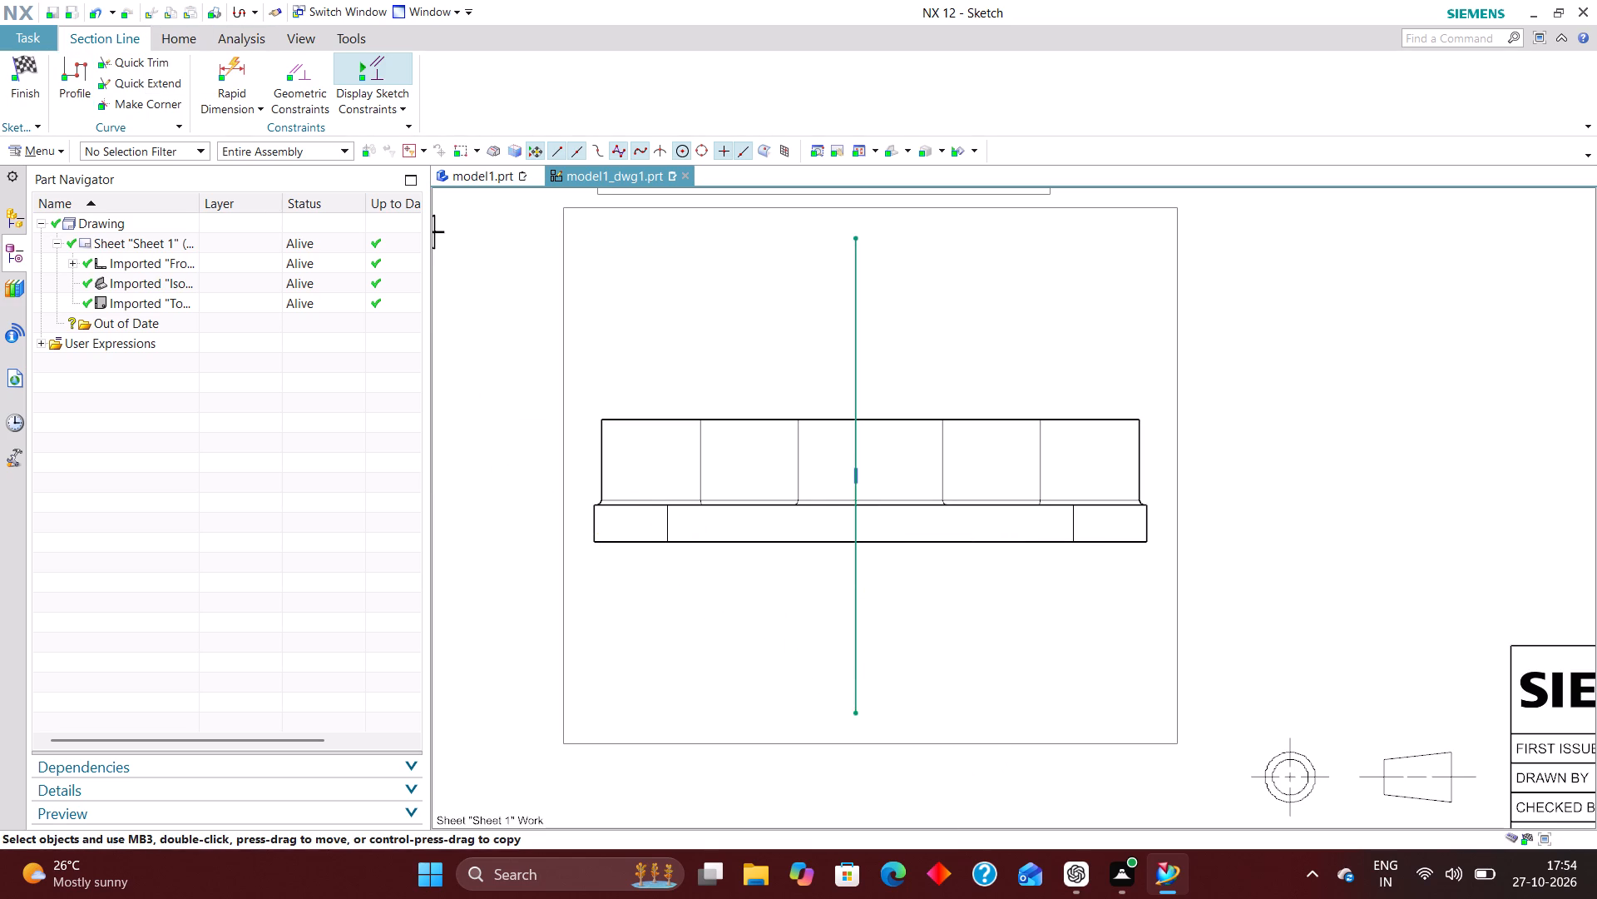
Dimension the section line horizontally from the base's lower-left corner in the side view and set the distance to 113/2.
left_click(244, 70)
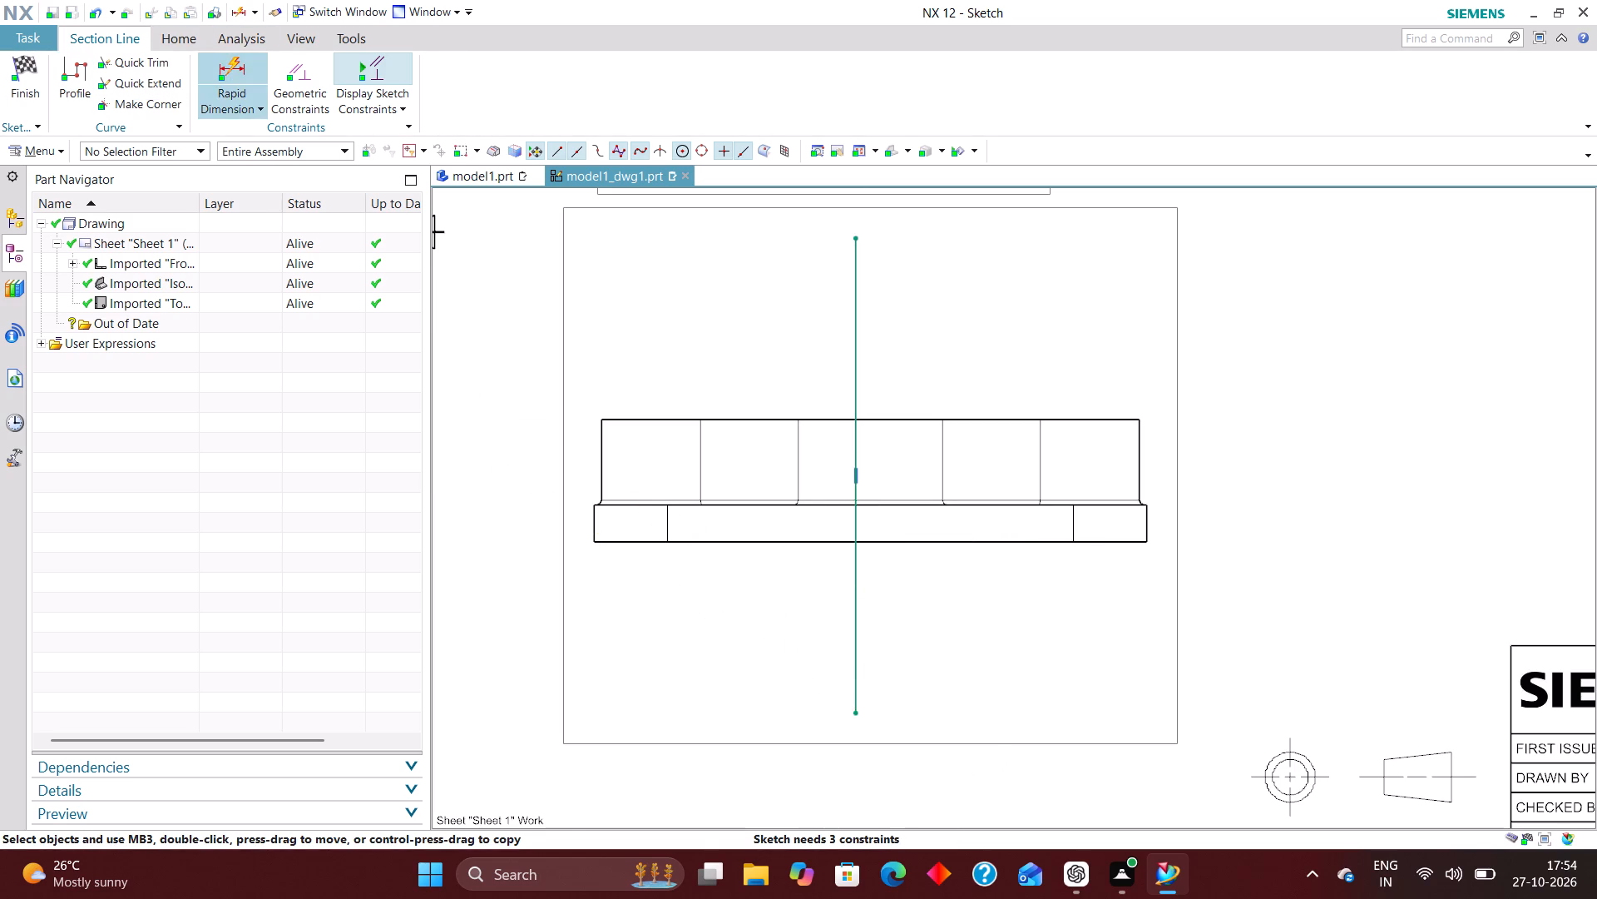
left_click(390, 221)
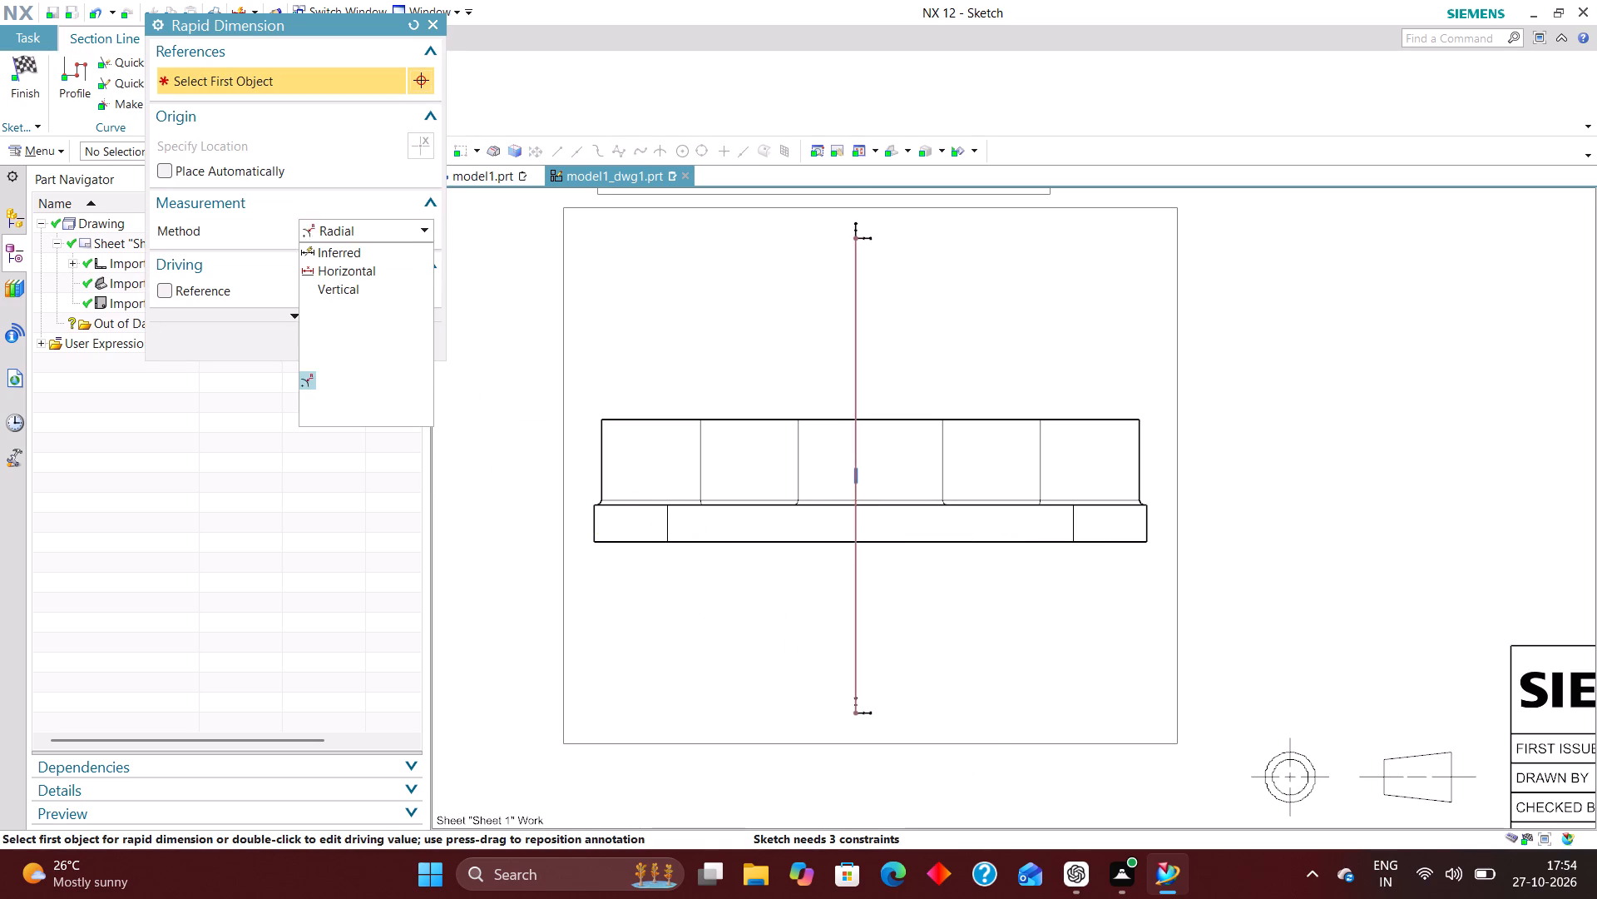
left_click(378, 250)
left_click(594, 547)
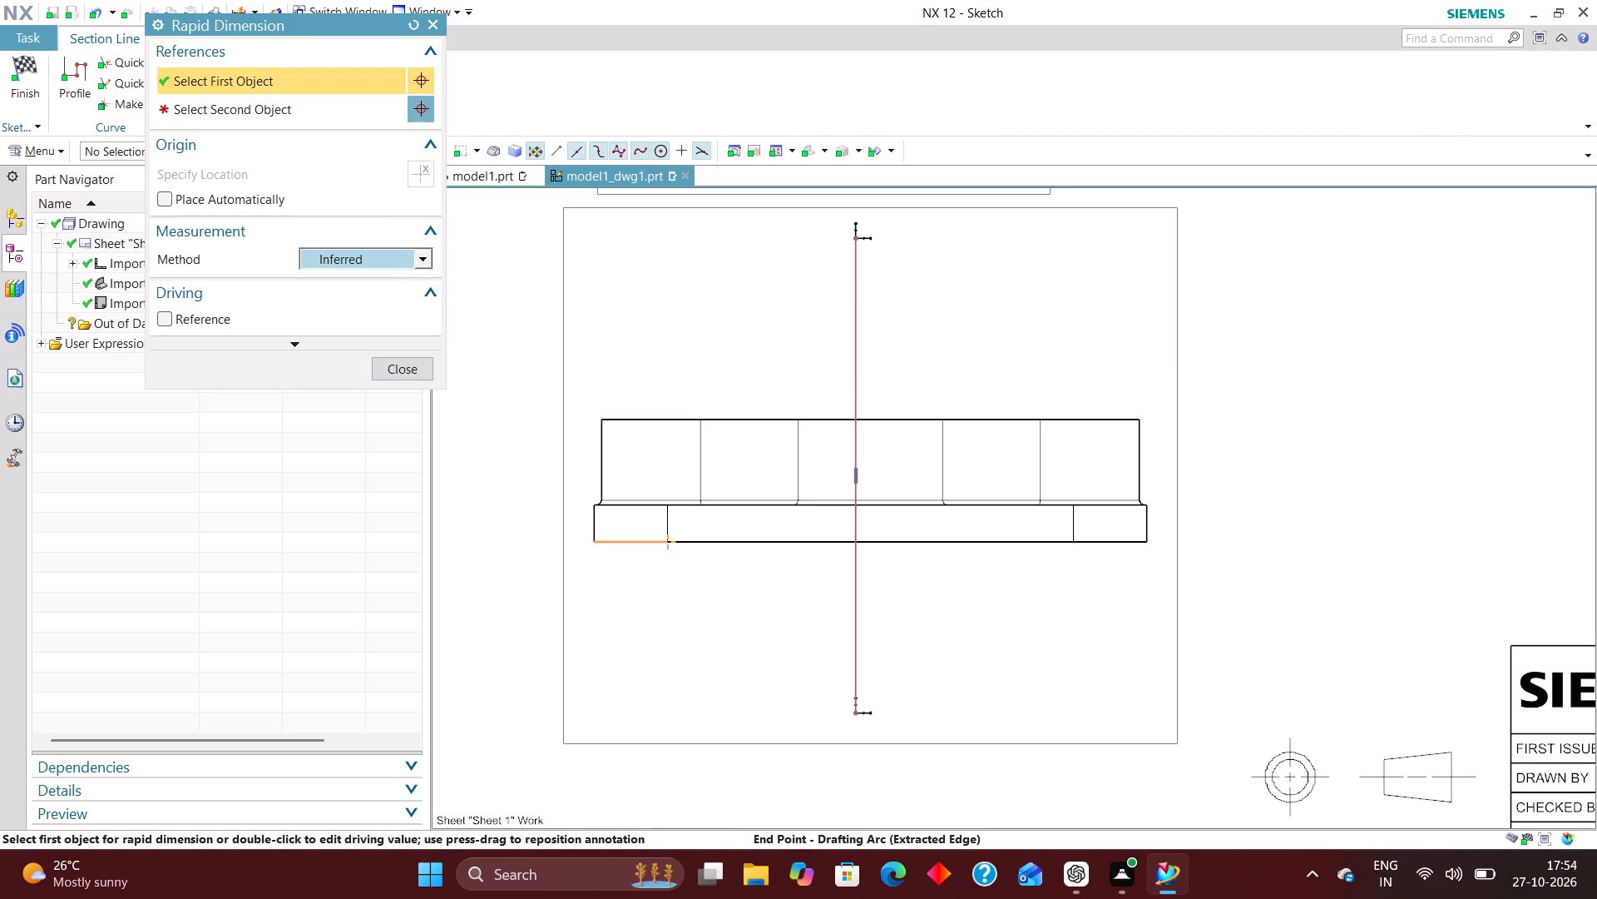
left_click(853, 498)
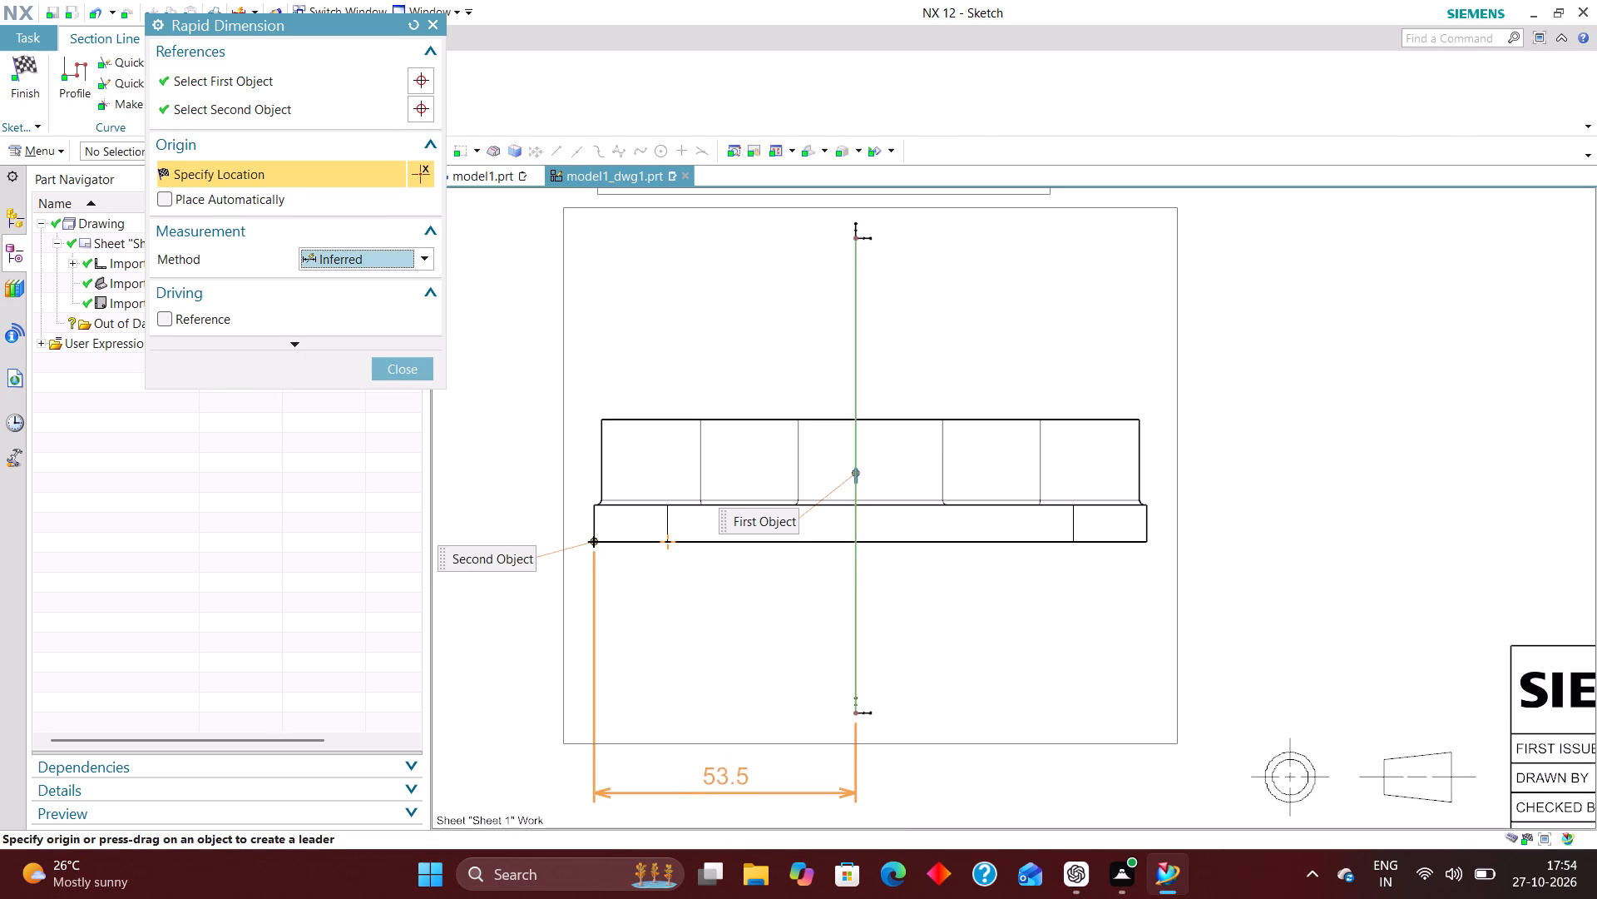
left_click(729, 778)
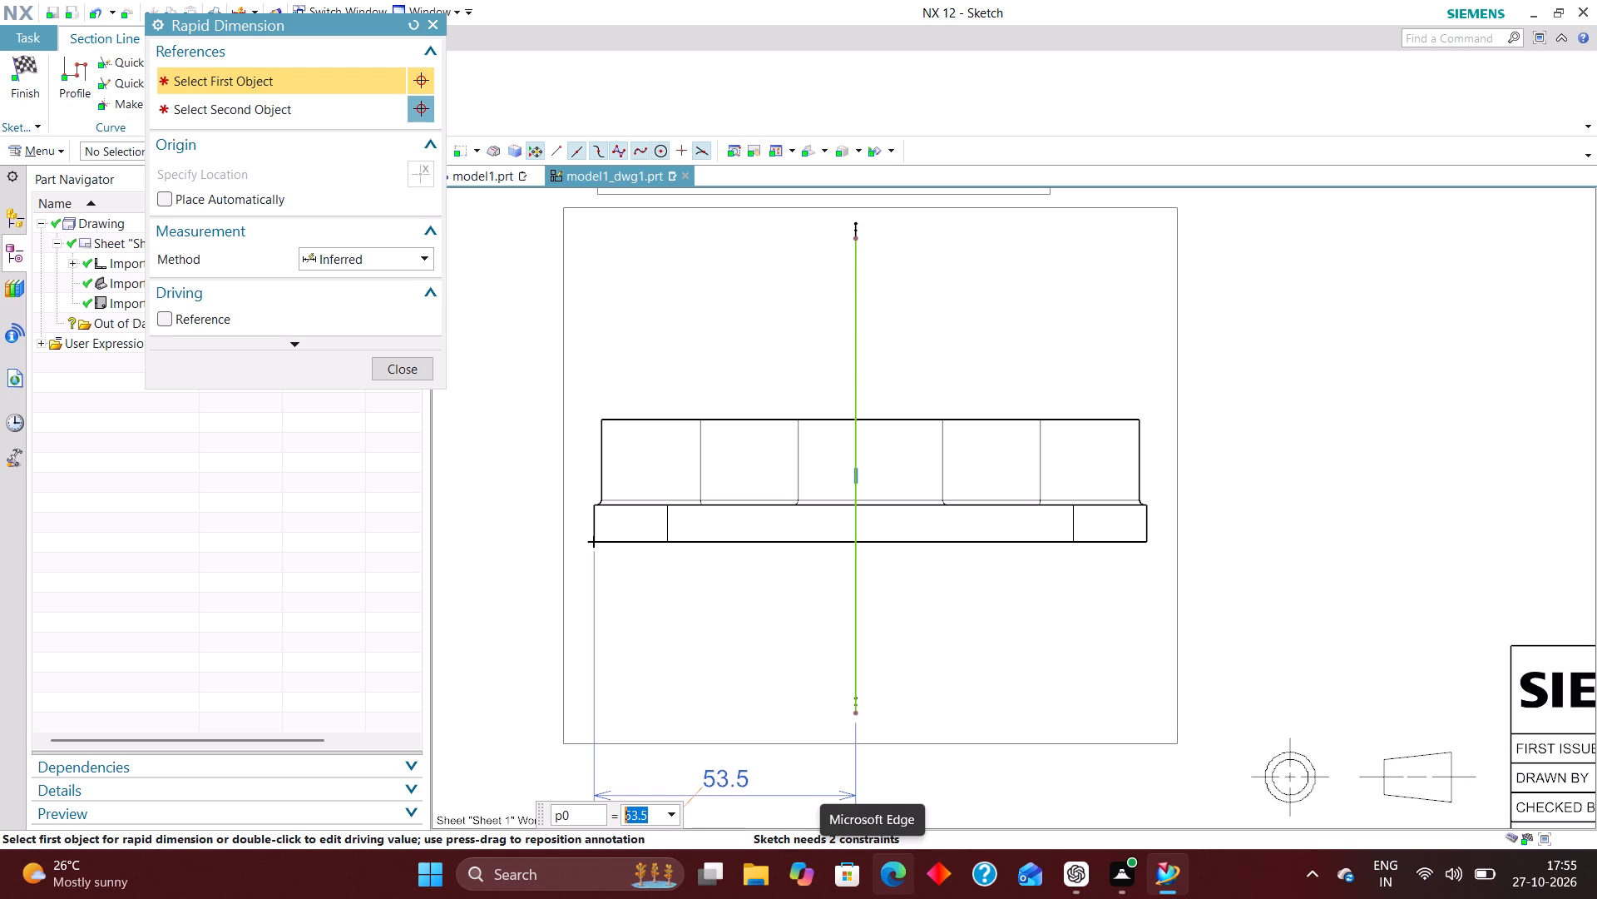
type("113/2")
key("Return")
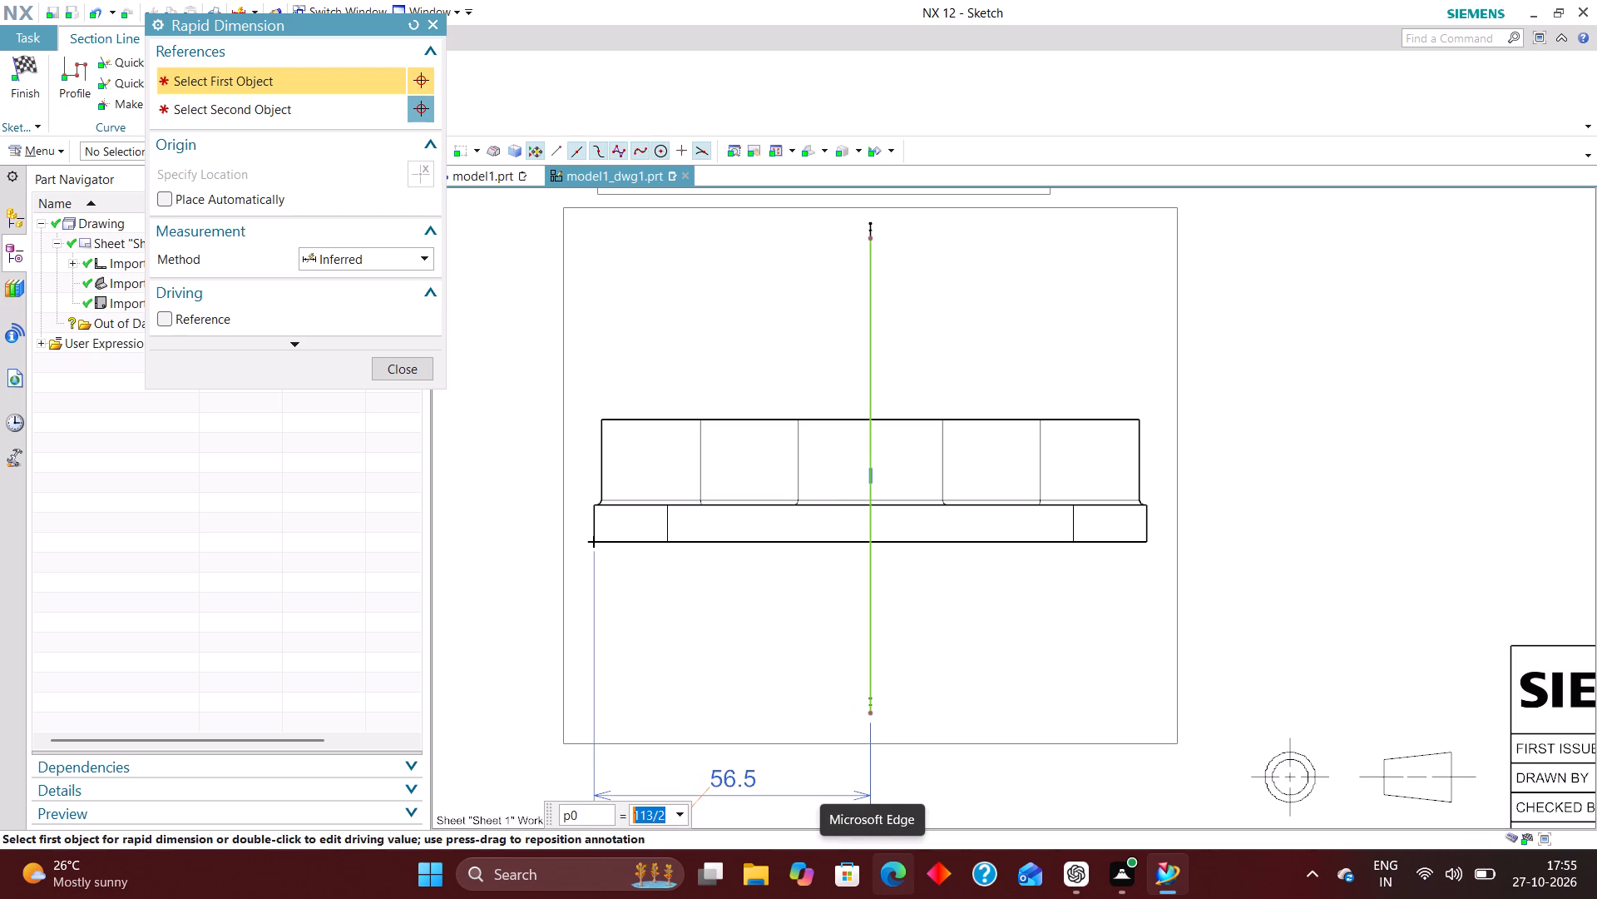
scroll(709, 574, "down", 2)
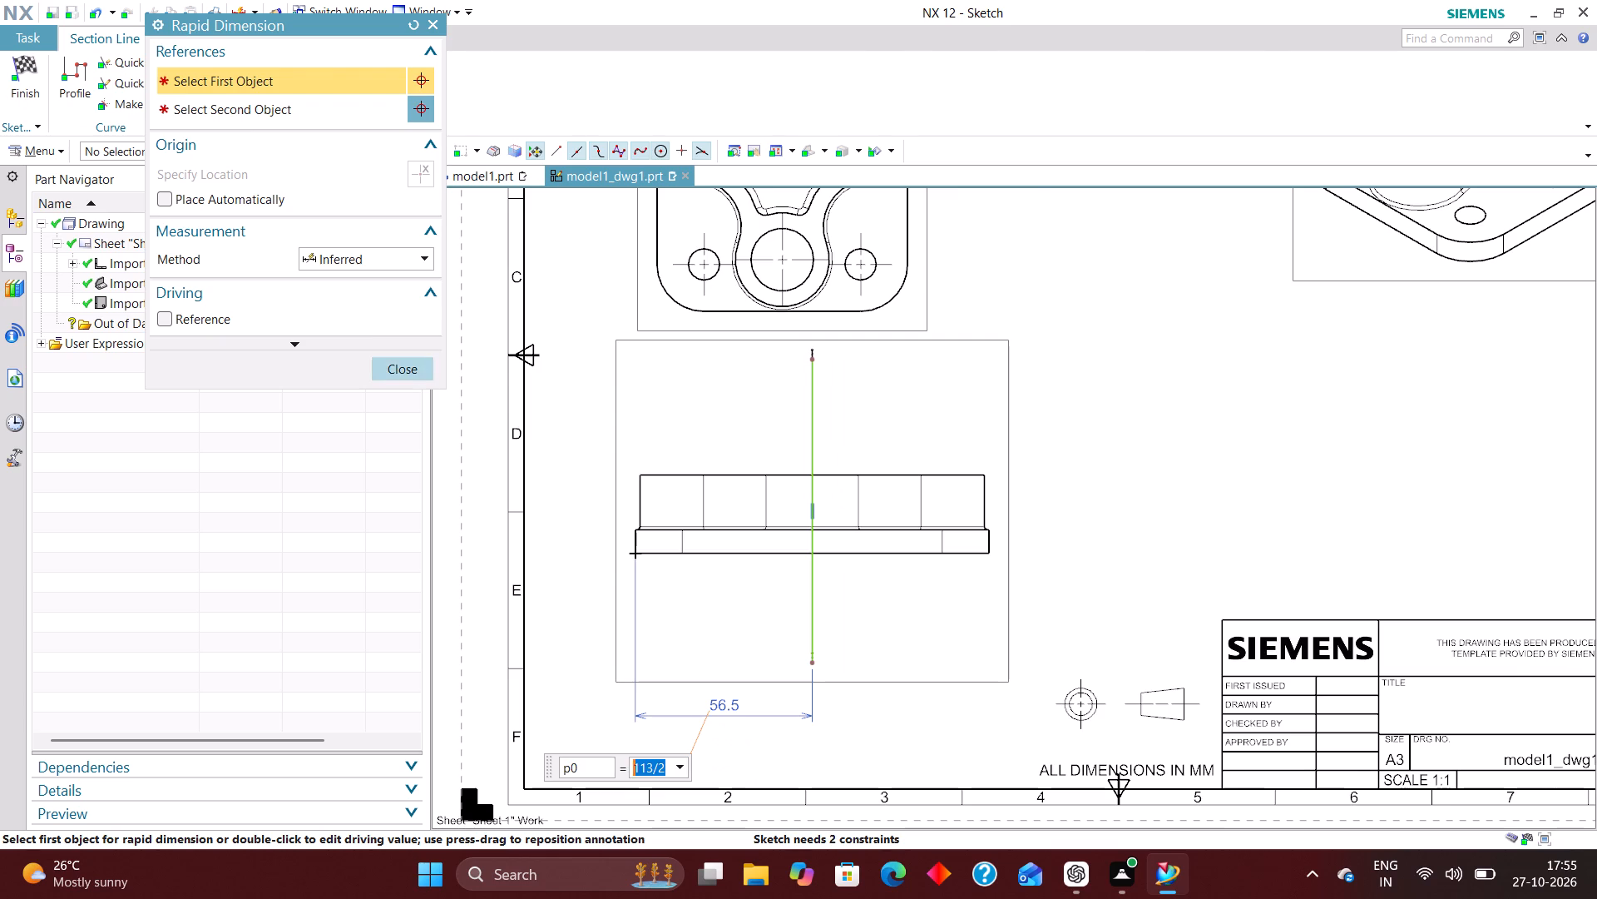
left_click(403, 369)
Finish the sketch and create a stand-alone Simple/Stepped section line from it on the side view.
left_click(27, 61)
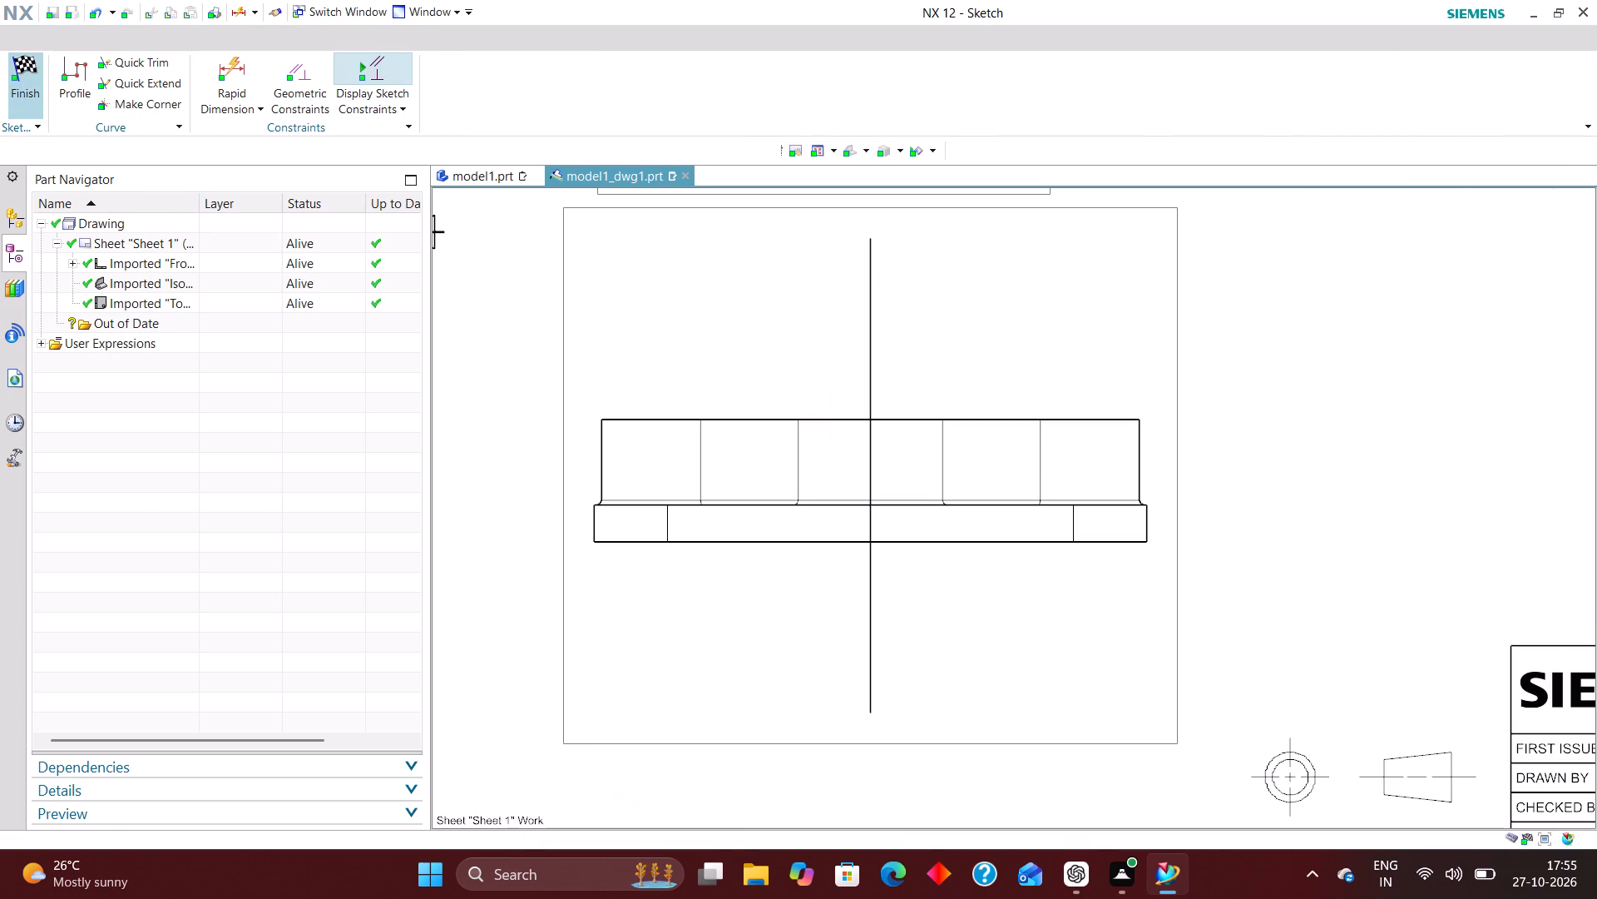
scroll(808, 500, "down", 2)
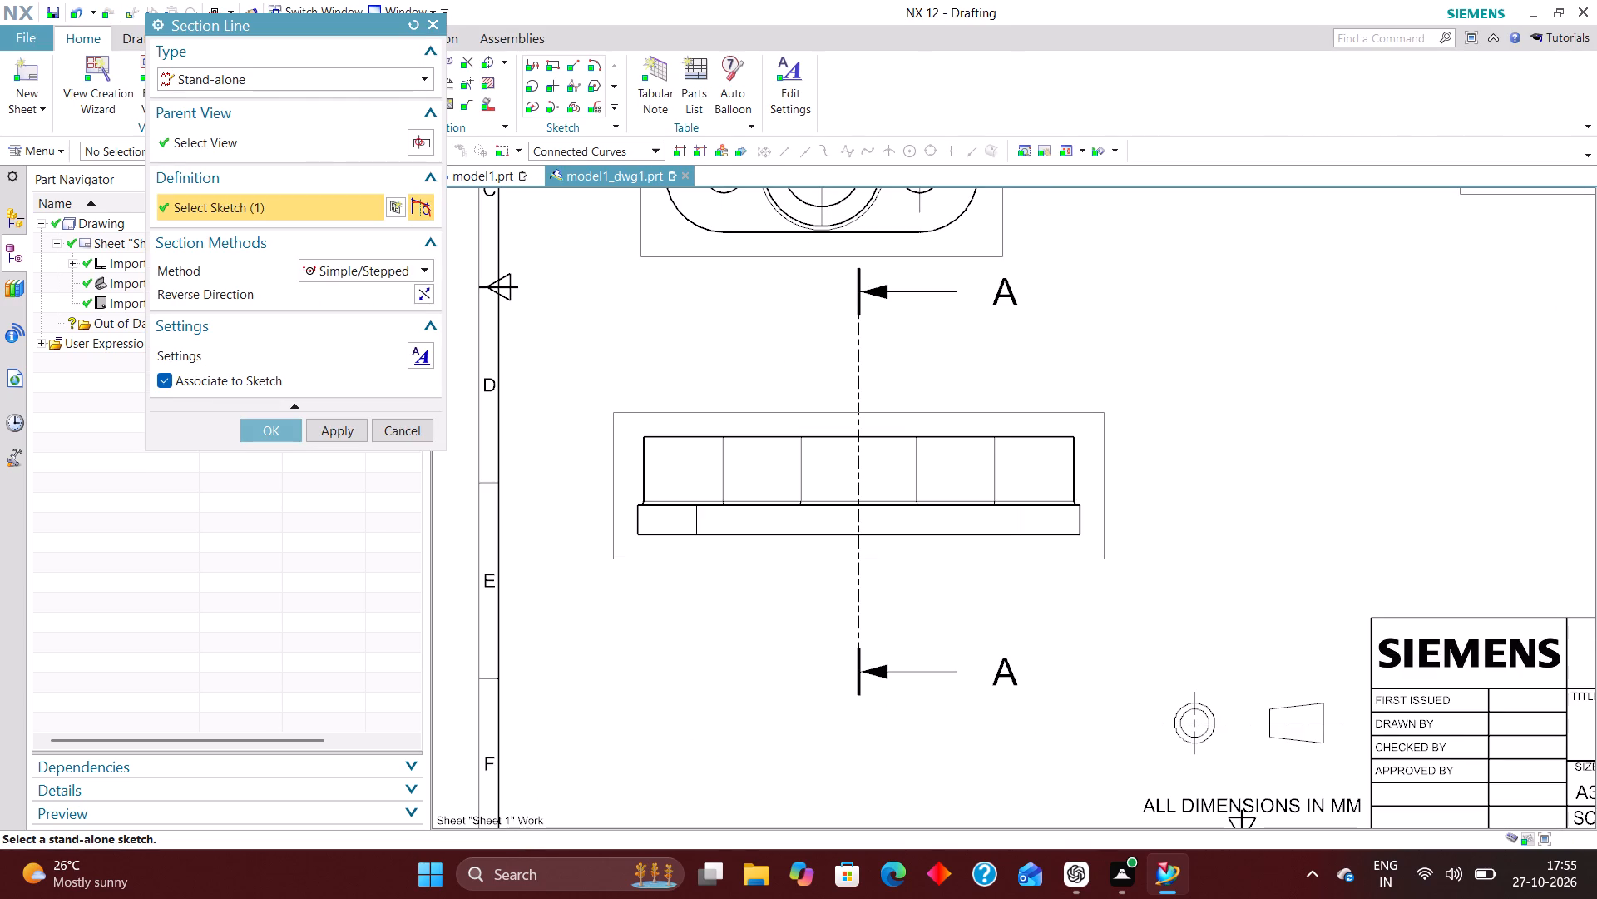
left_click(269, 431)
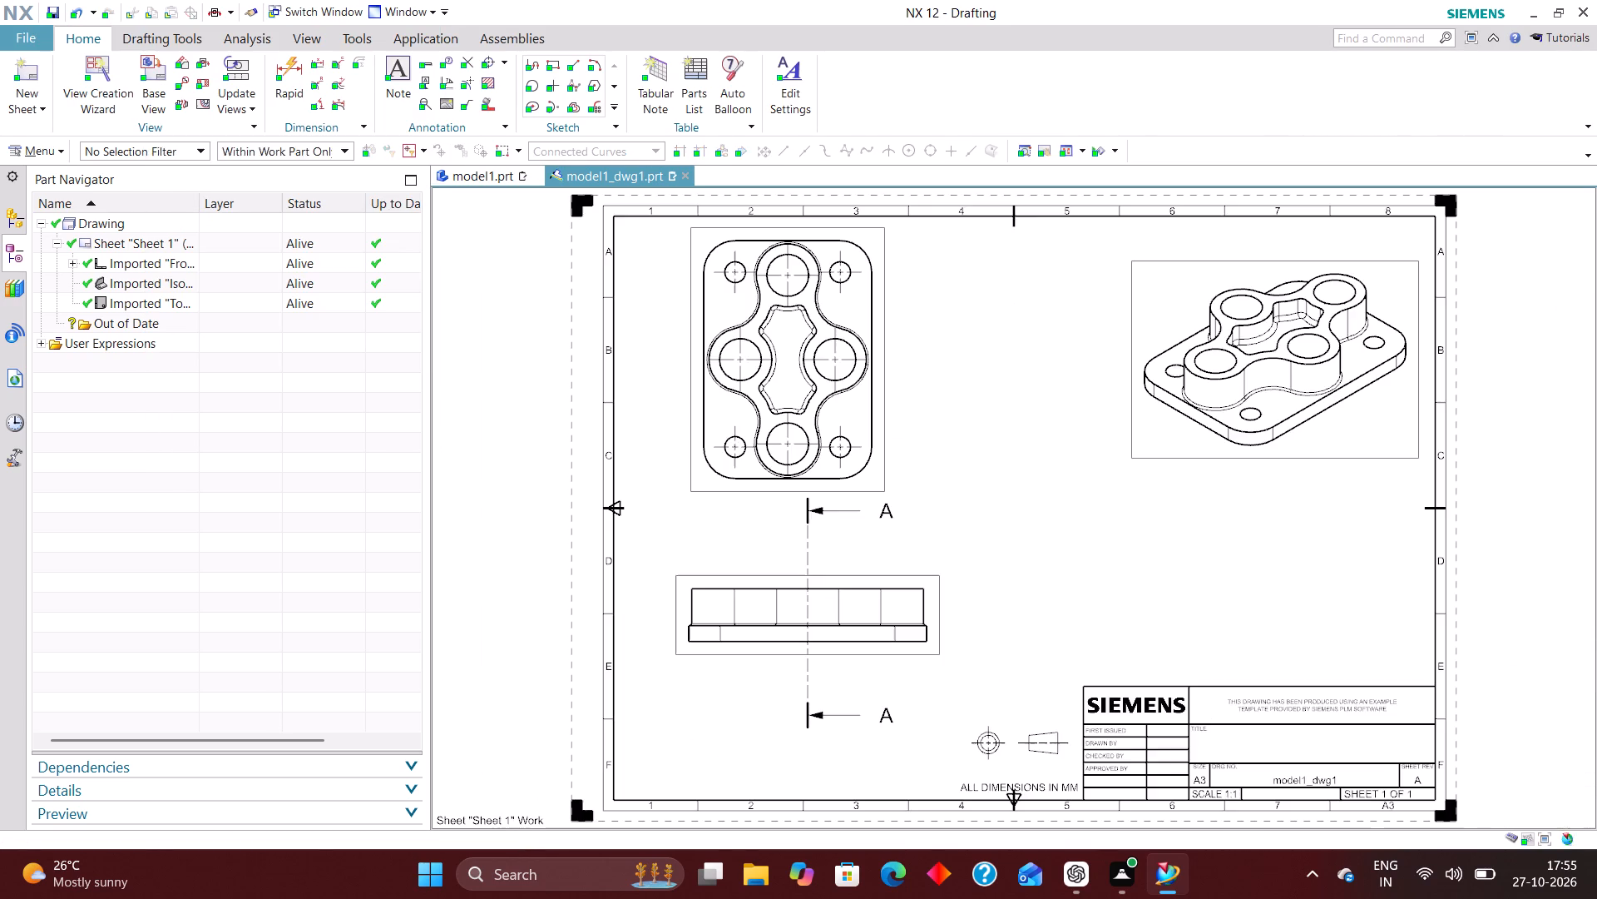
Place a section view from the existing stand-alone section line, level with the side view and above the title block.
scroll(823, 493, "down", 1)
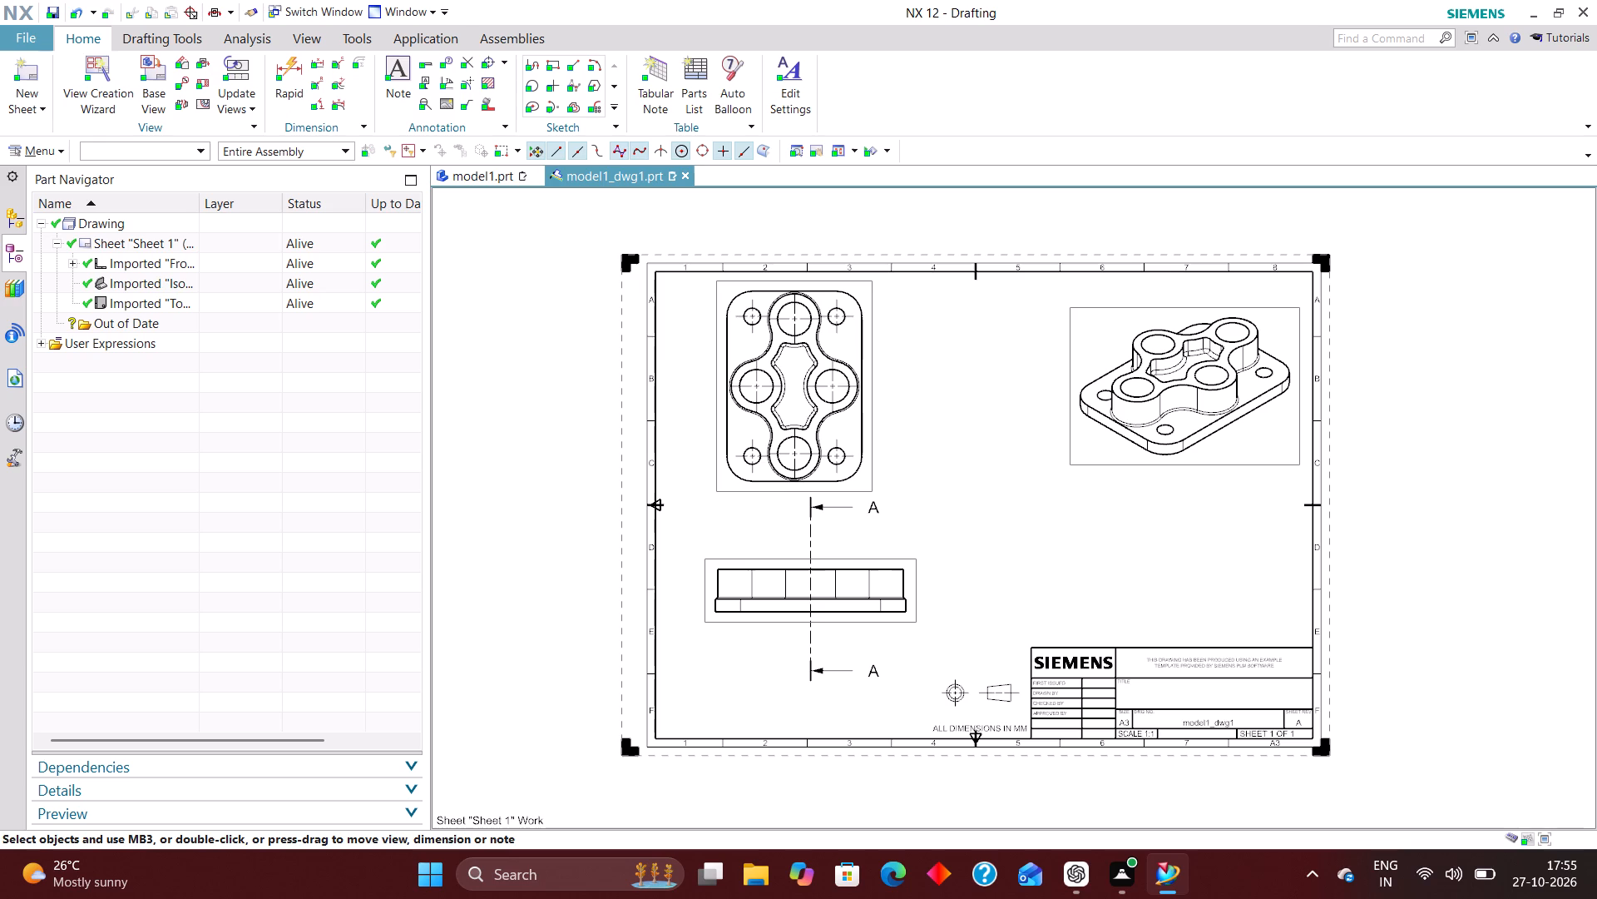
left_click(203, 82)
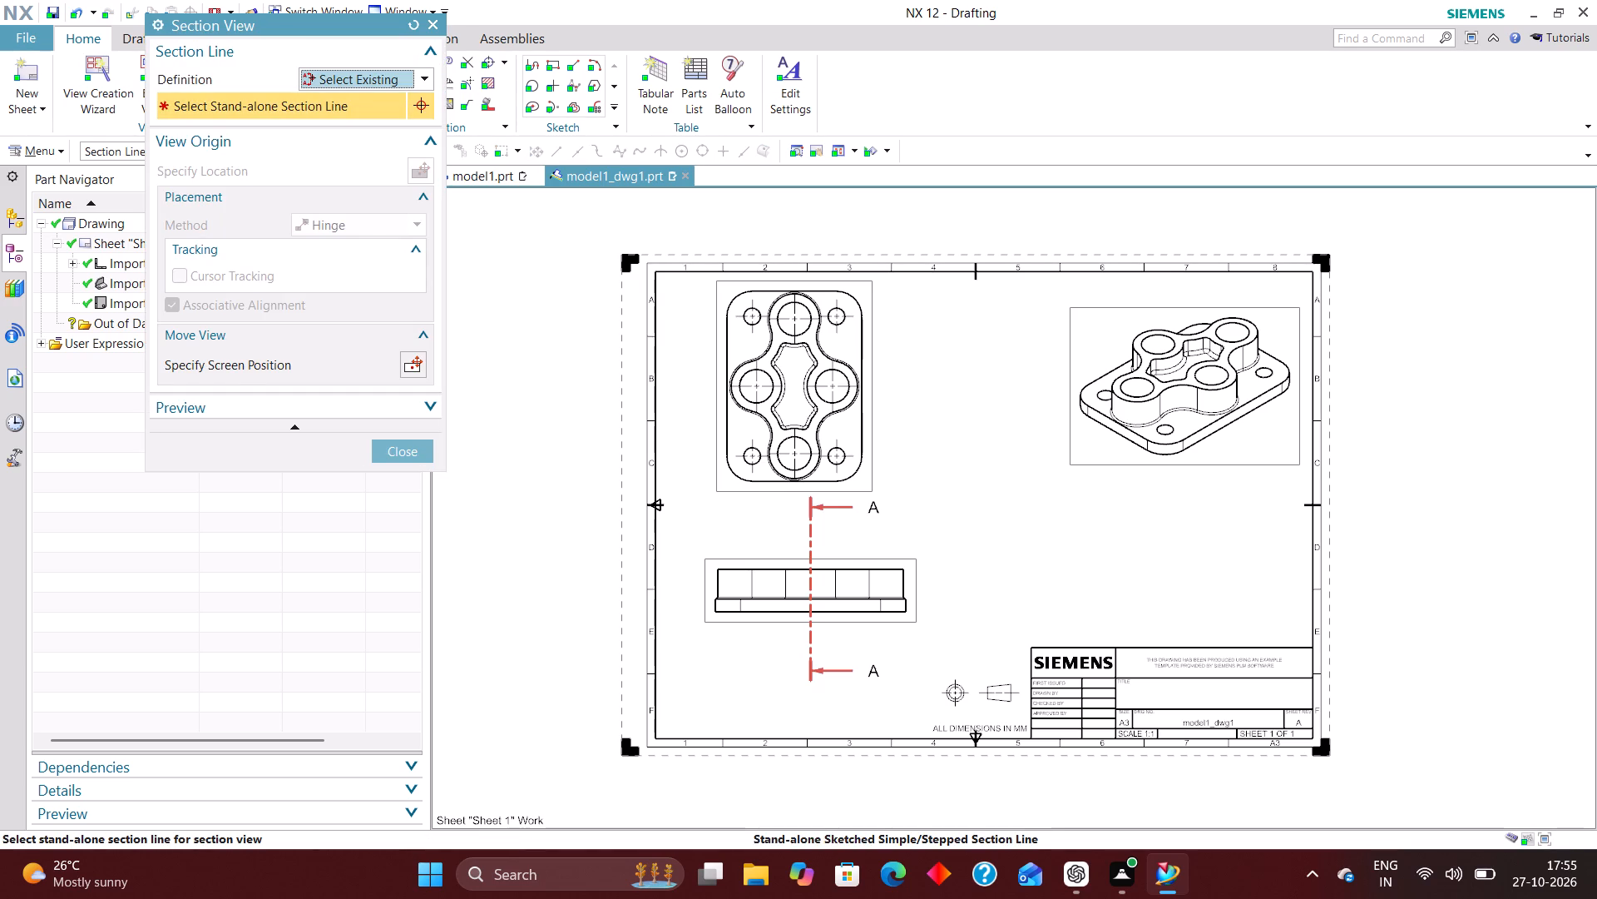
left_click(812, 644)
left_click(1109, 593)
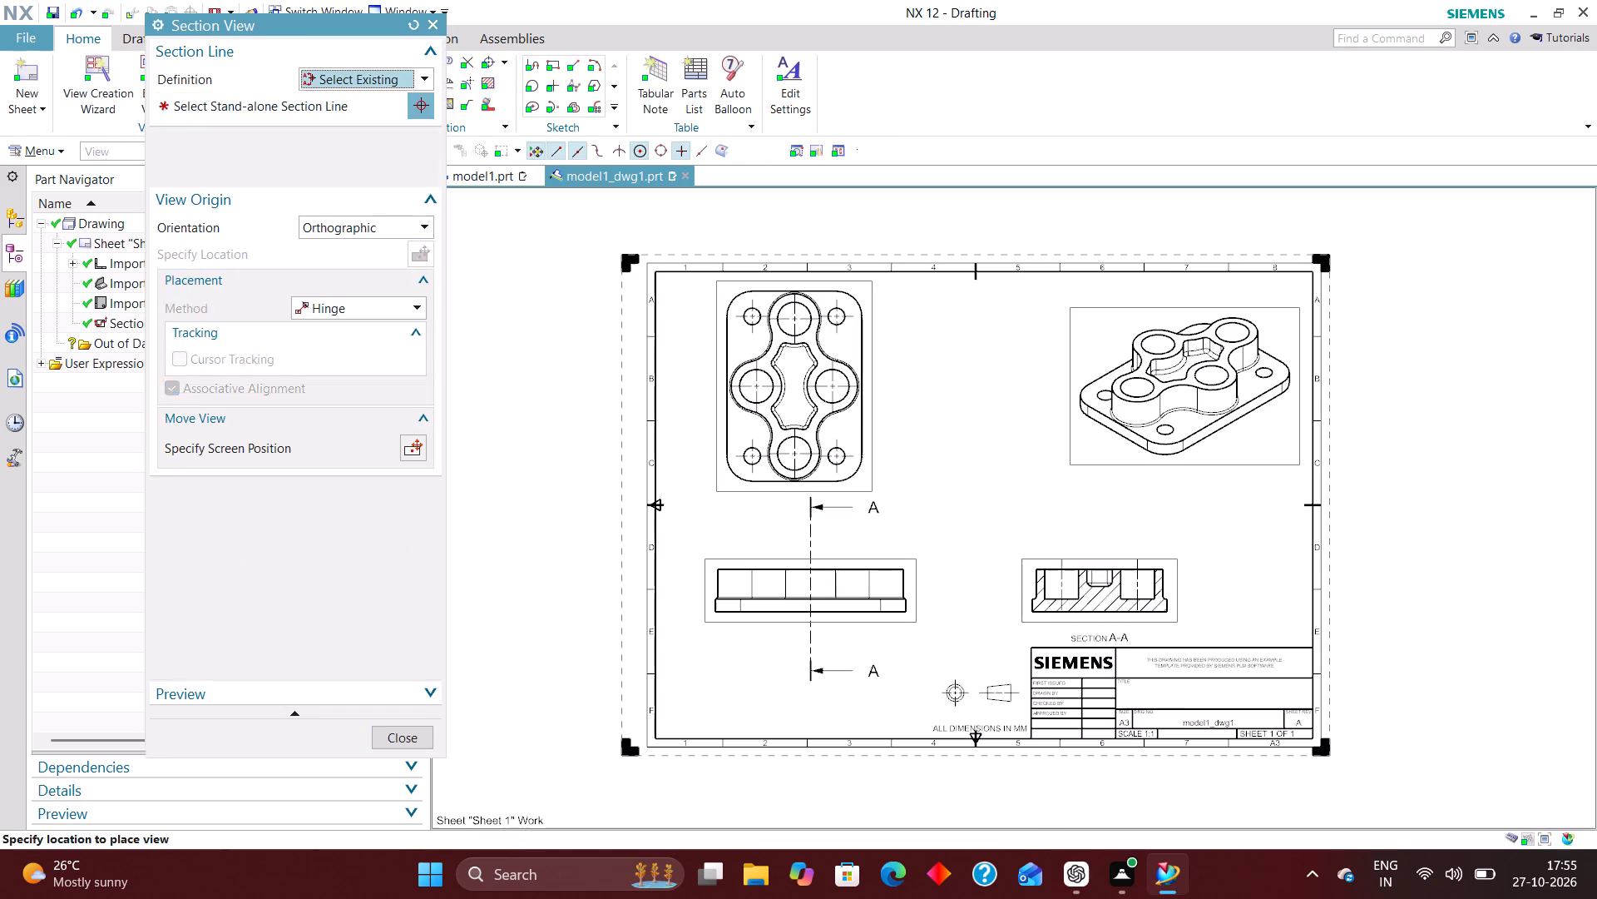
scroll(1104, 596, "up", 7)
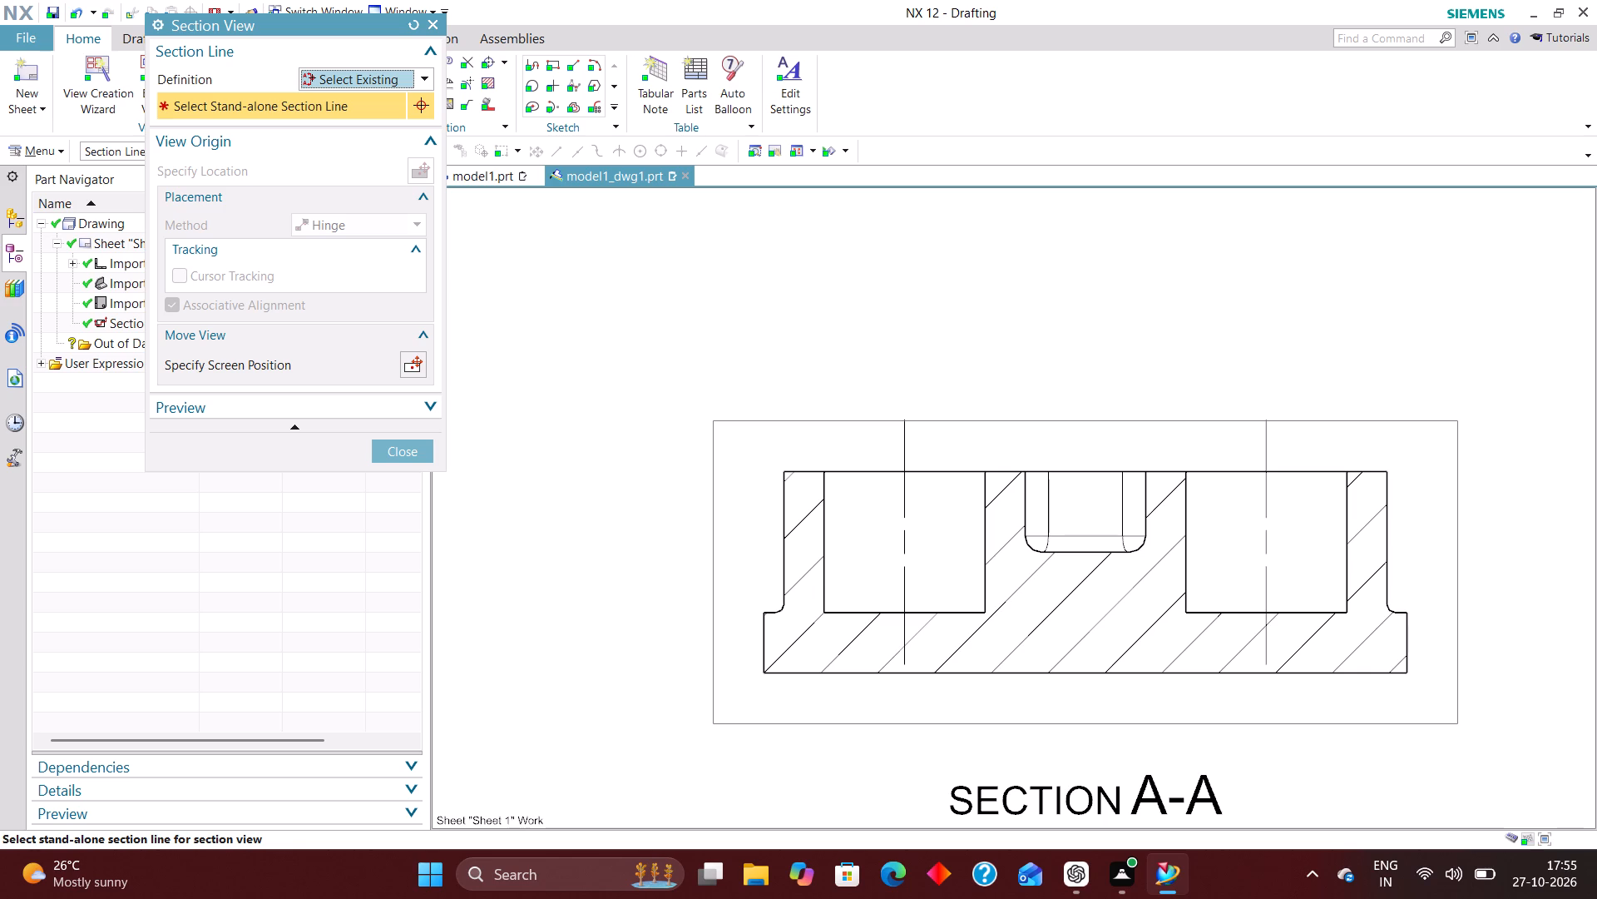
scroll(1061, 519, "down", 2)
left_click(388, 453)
Delete the plate's side view together with its section line and section view.
scroll(685, 473, "down", 2)
scroll(897, 558, "up", 4)
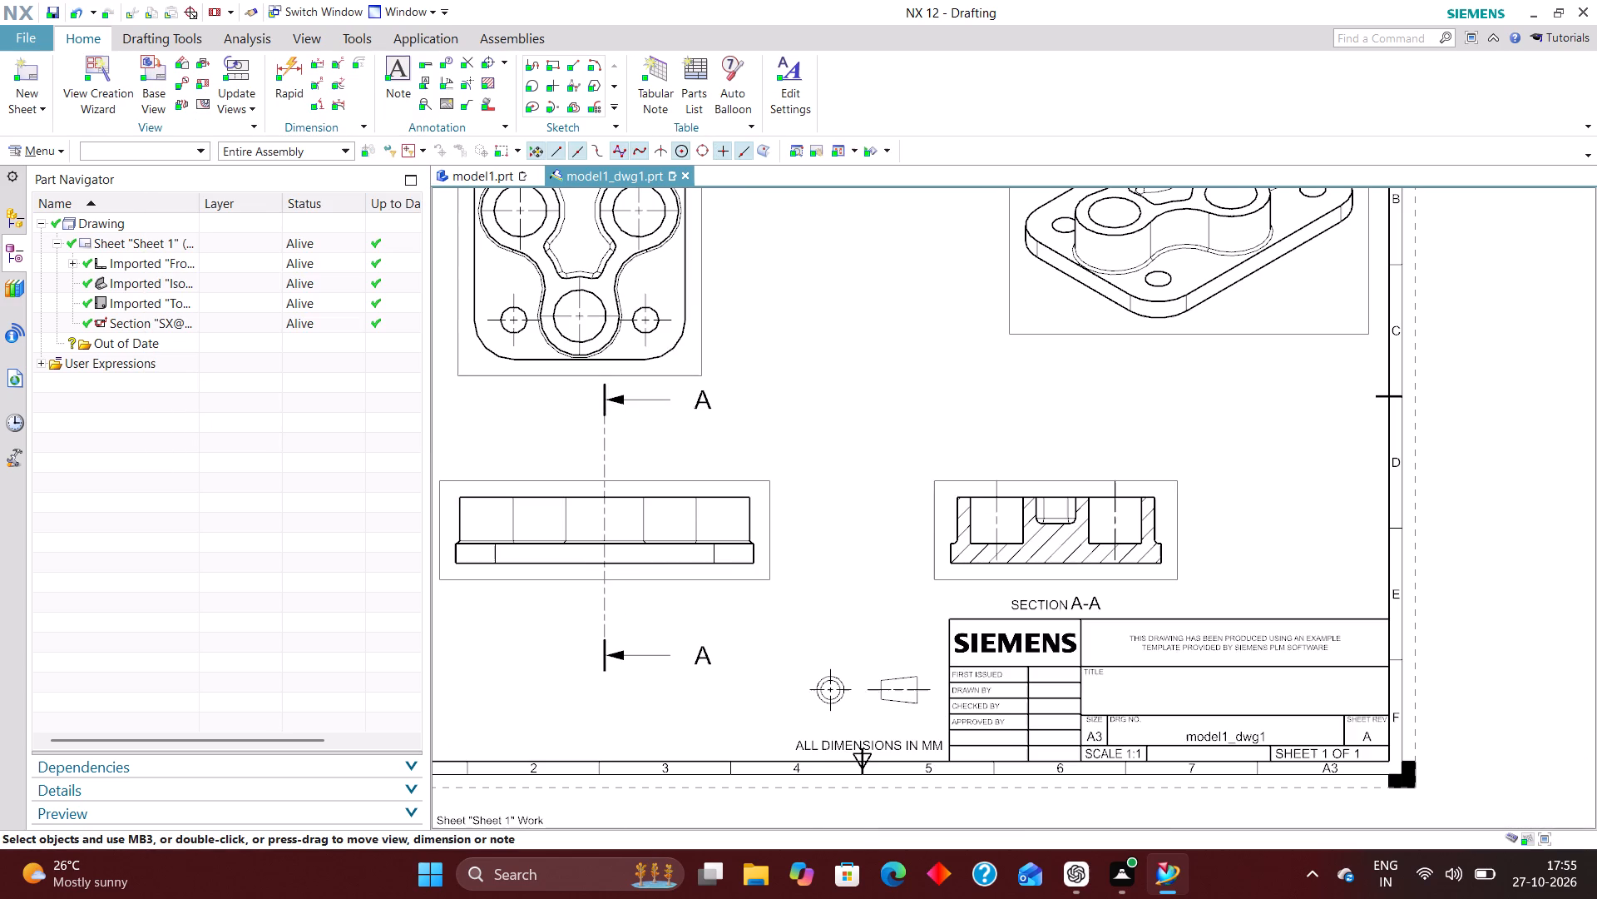
right_click(770, 516)
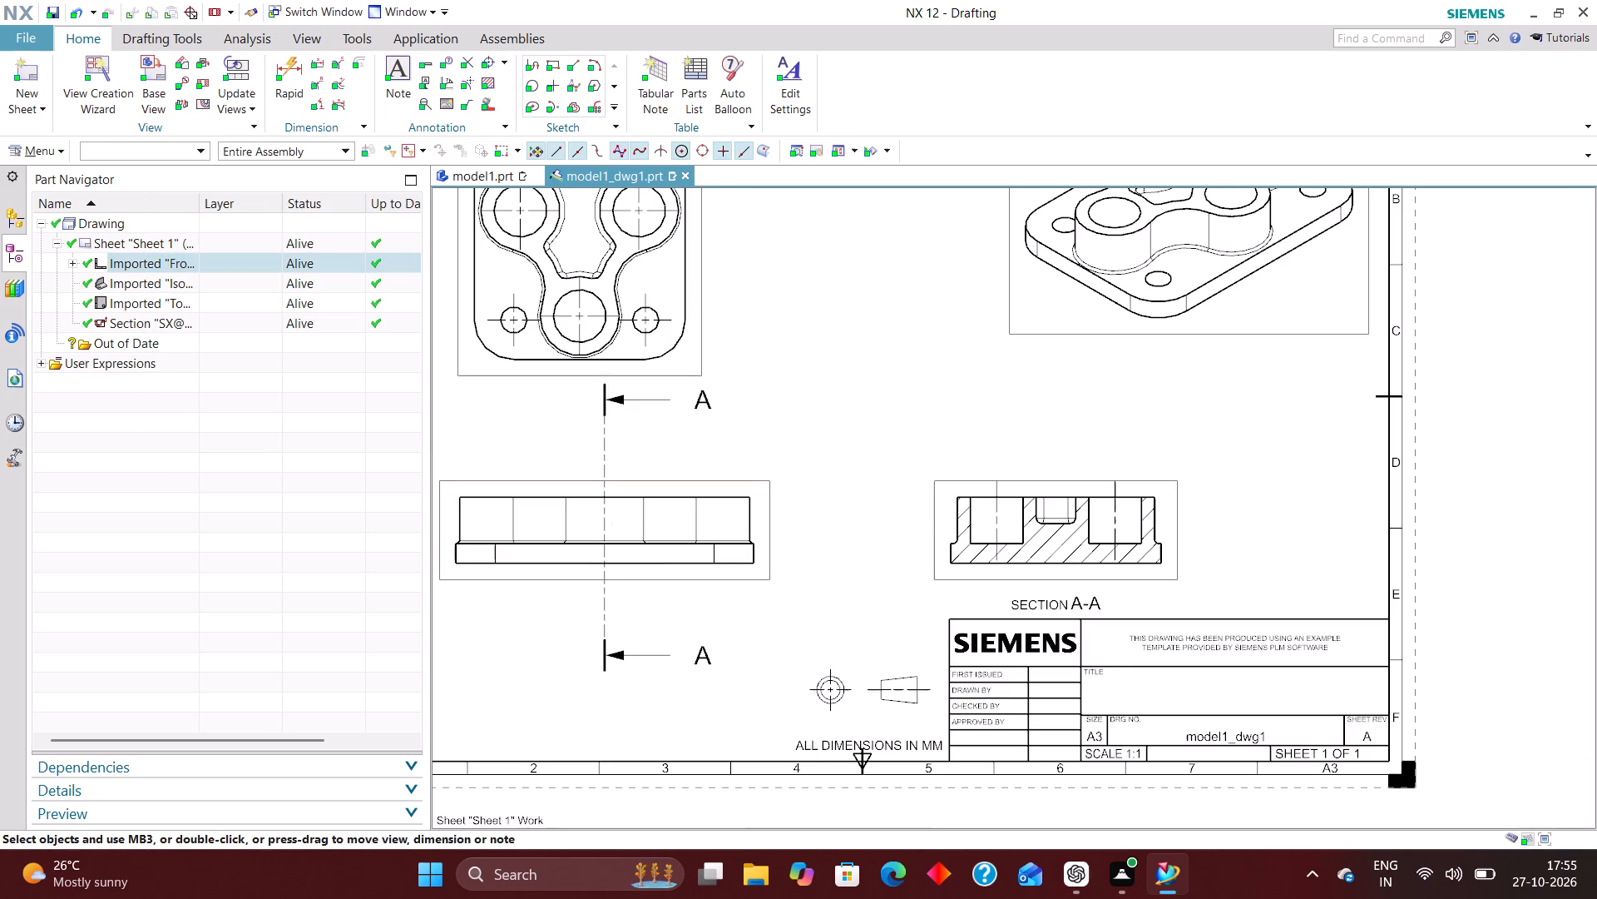
right_click(599, 440)
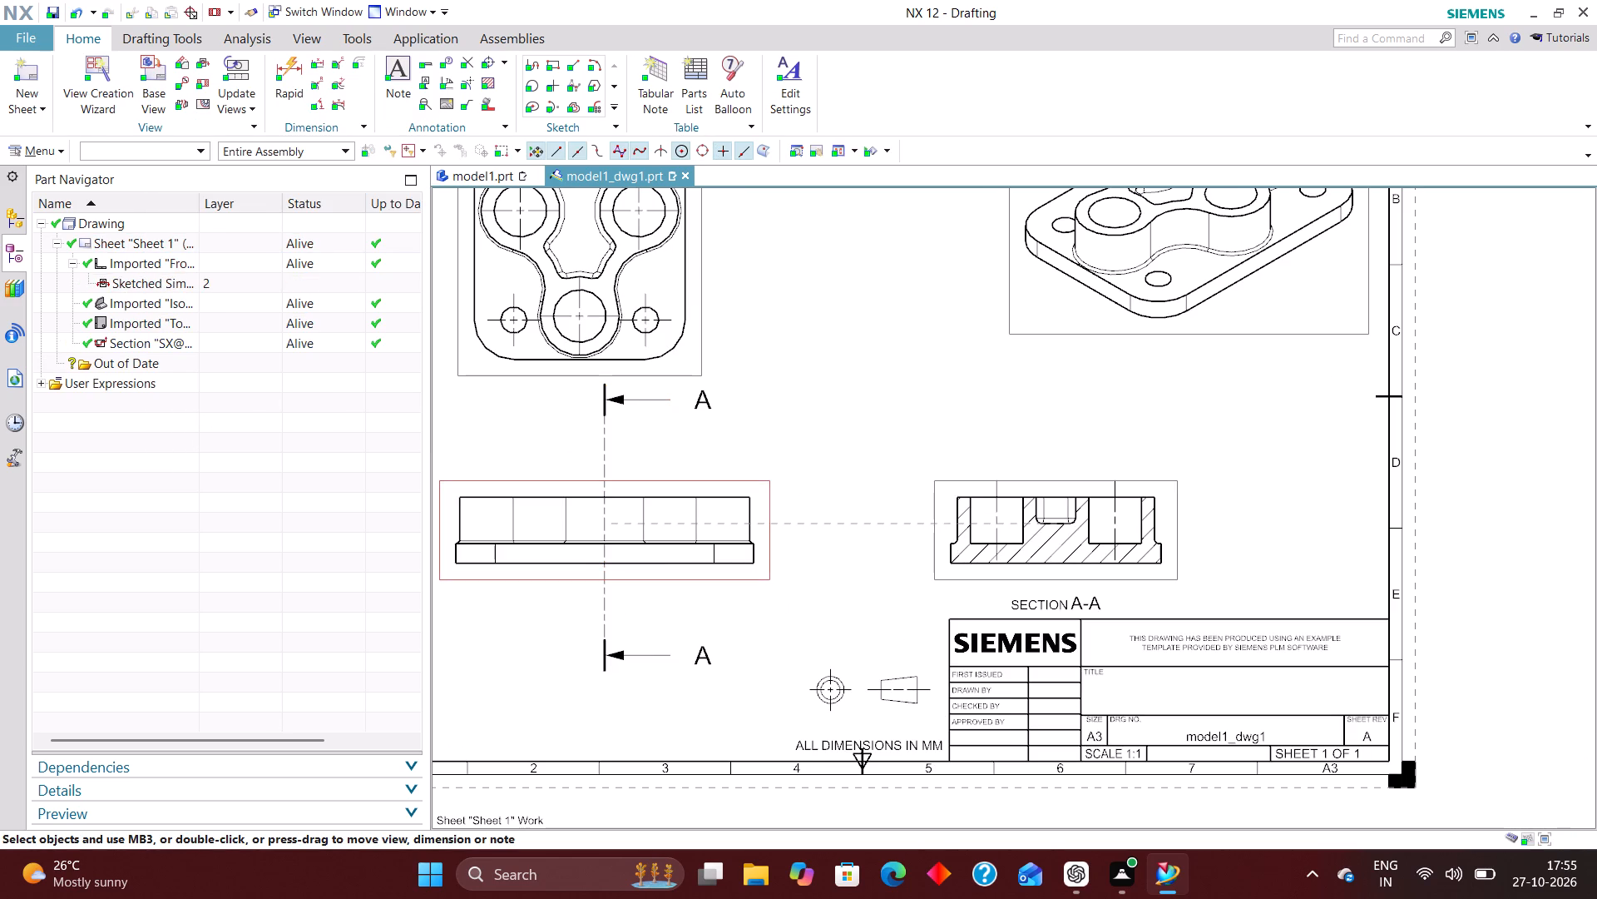
right_click_drag(776, 509, 655, 509)
left_click(645, 417)
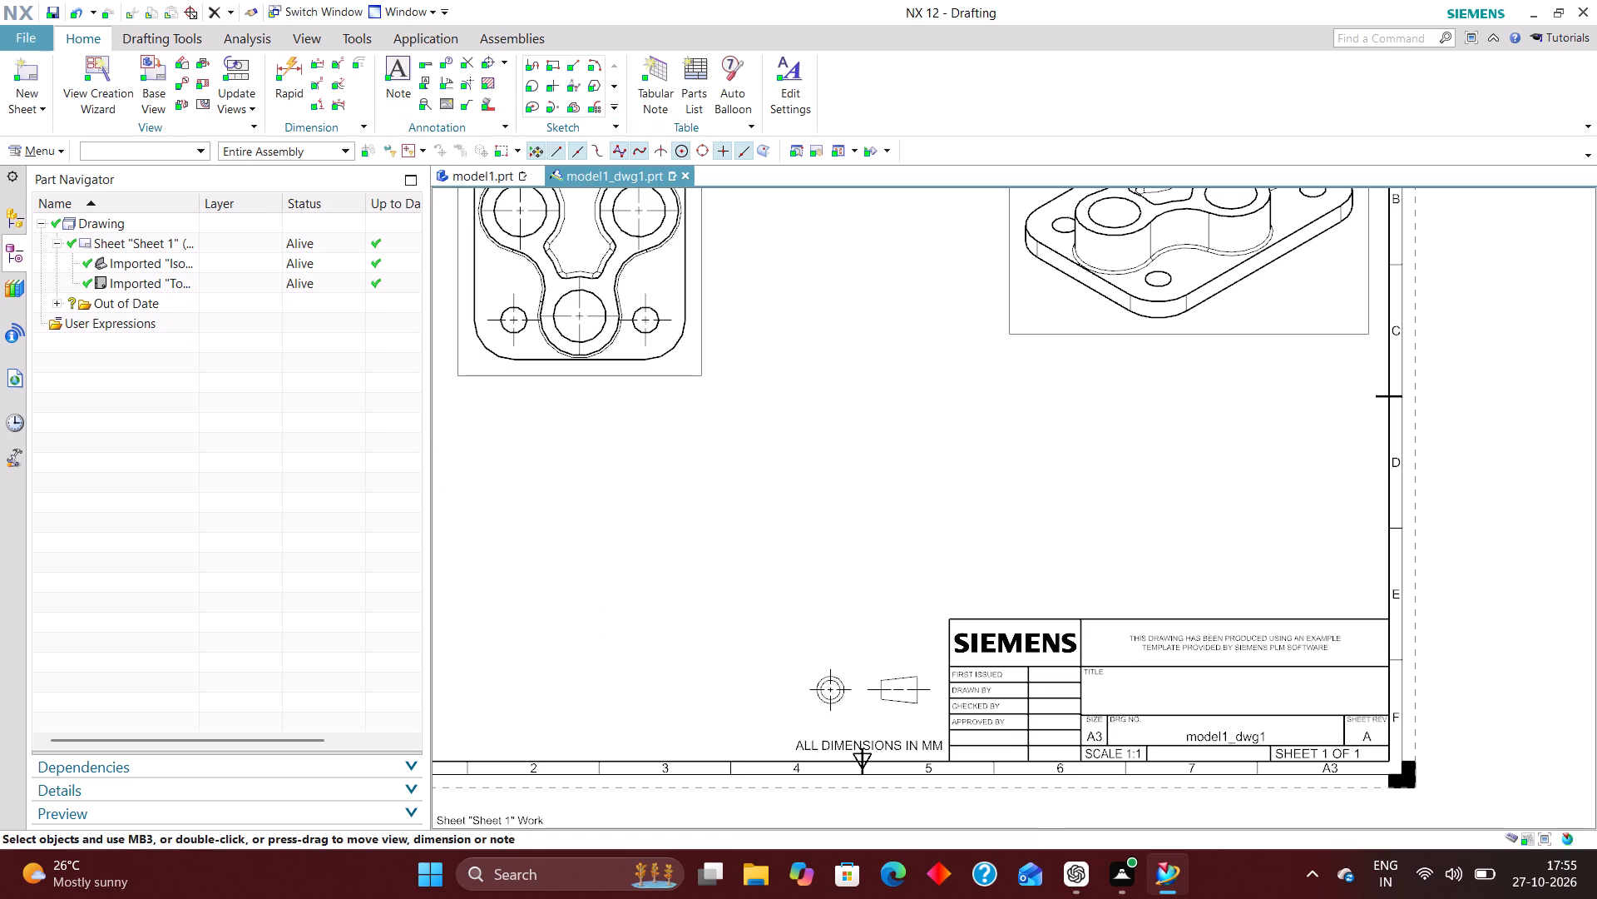
Place a Front base view of the plate directly below the top view, aligned with it.
scroll(772, 539, "down", 3)
scroll(785, 488, "up", 2)
right_click_drag(836, 448, 813, 549)
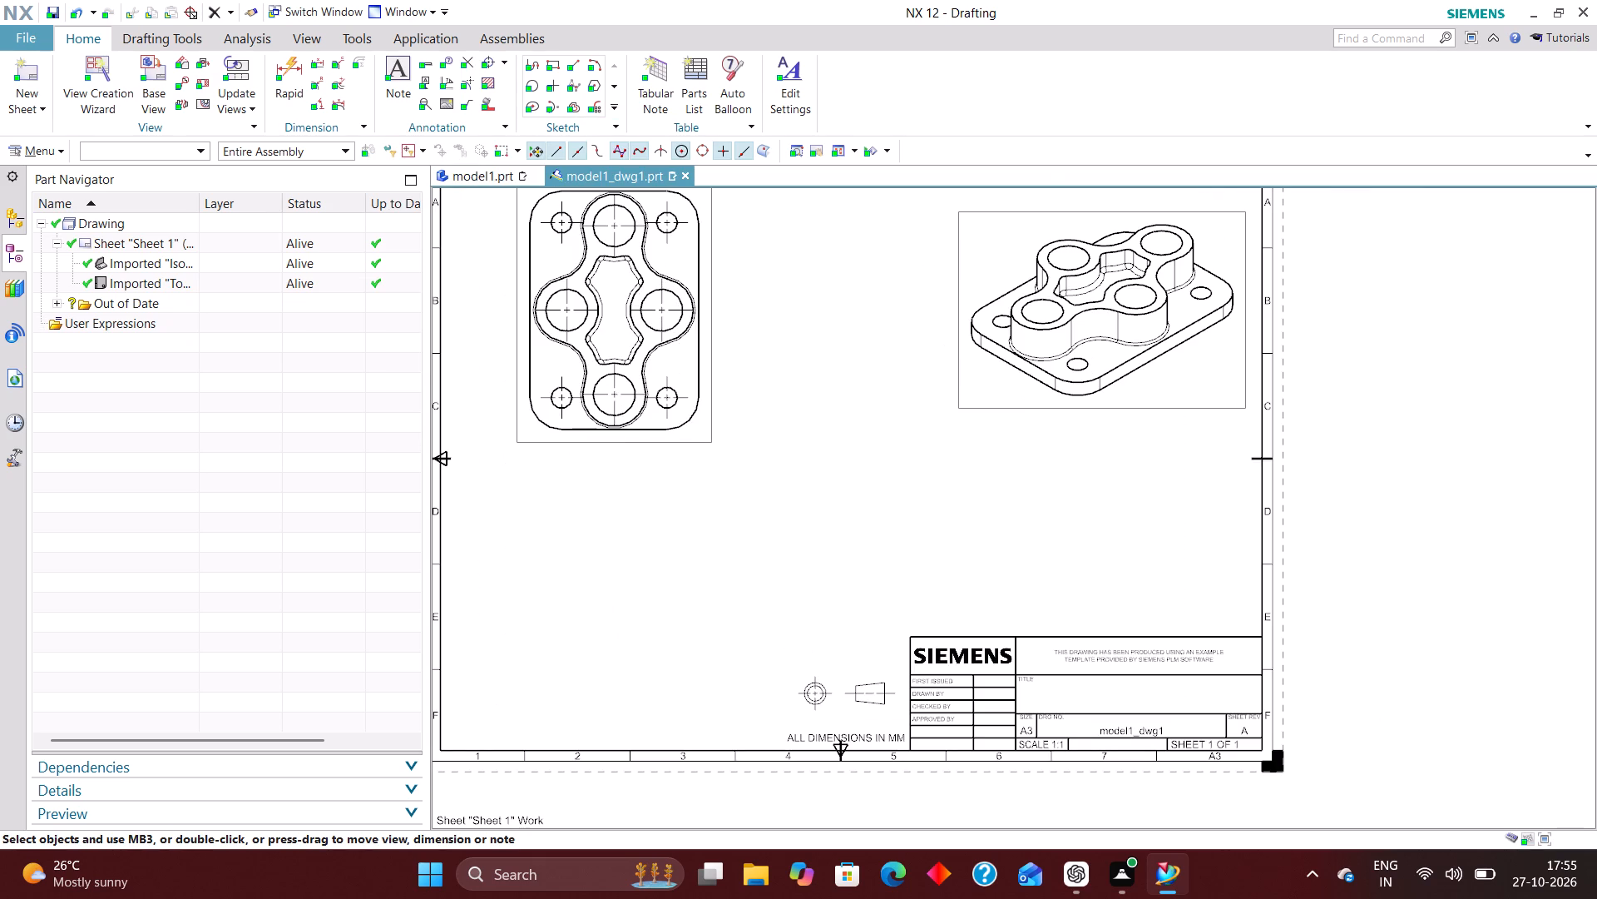
right_click_drag(831, 499, 744, 584)
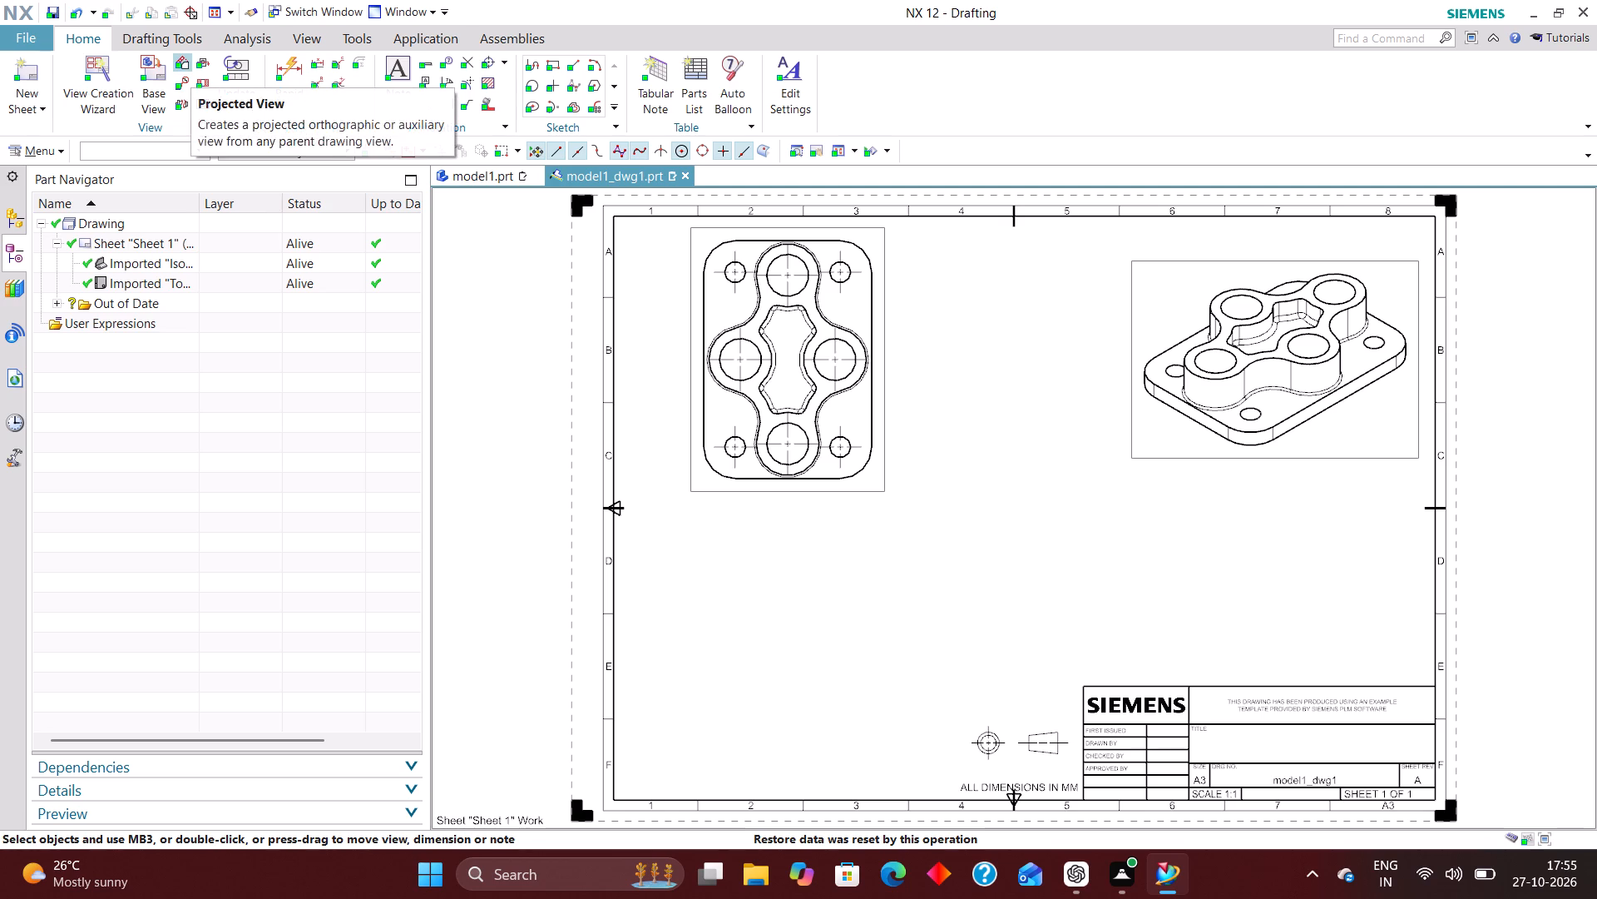
left_click(159, 67)
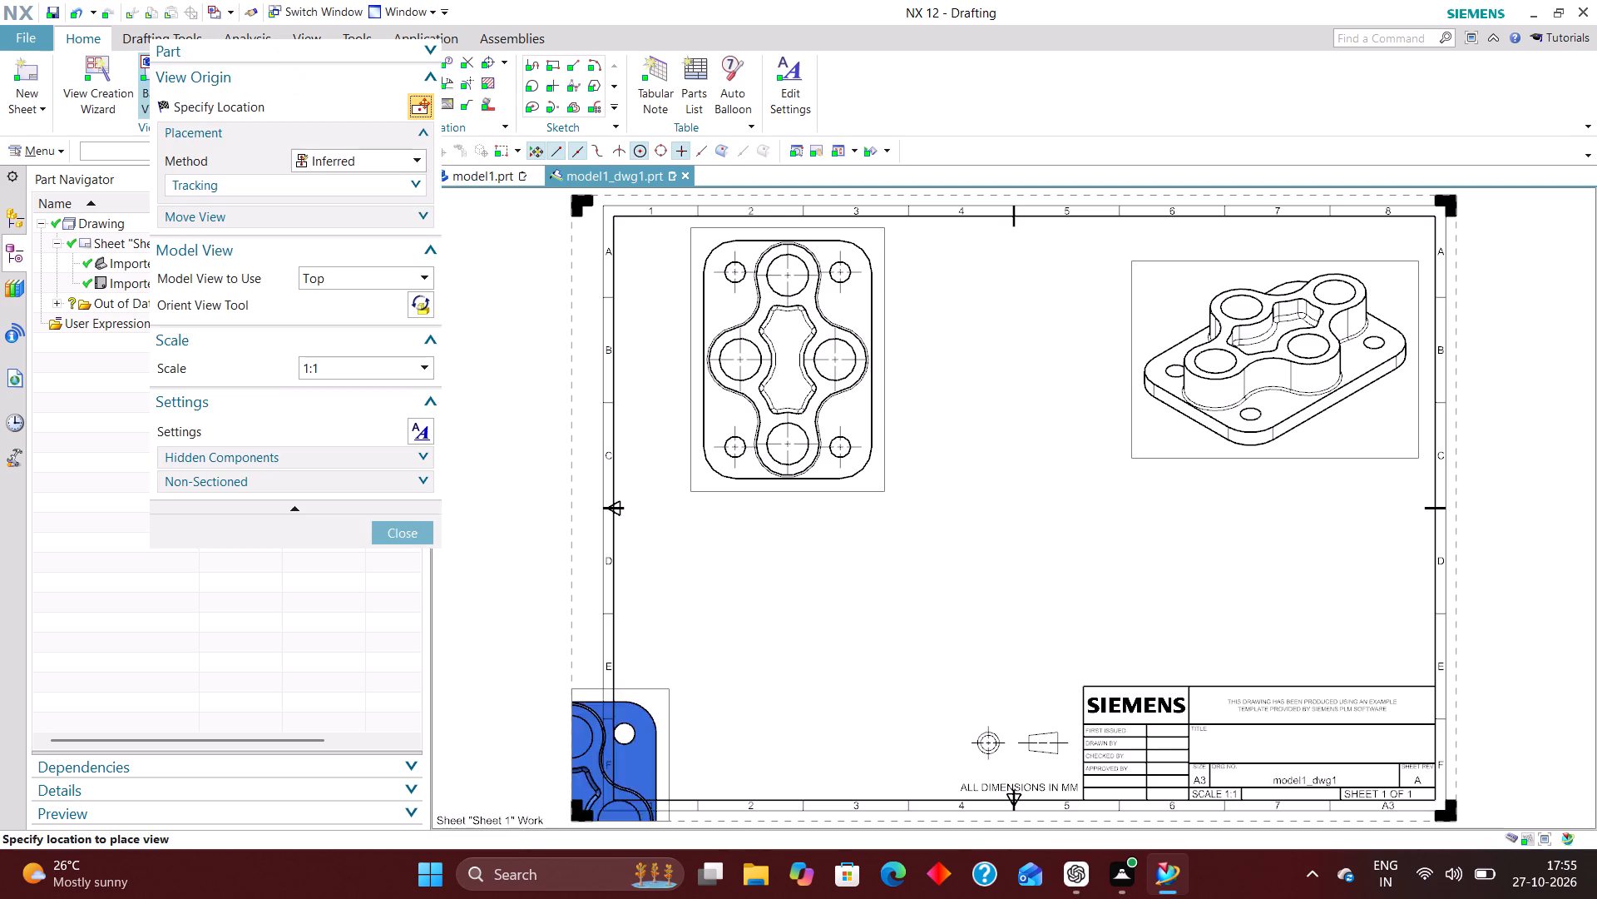
left_click(361, 281)
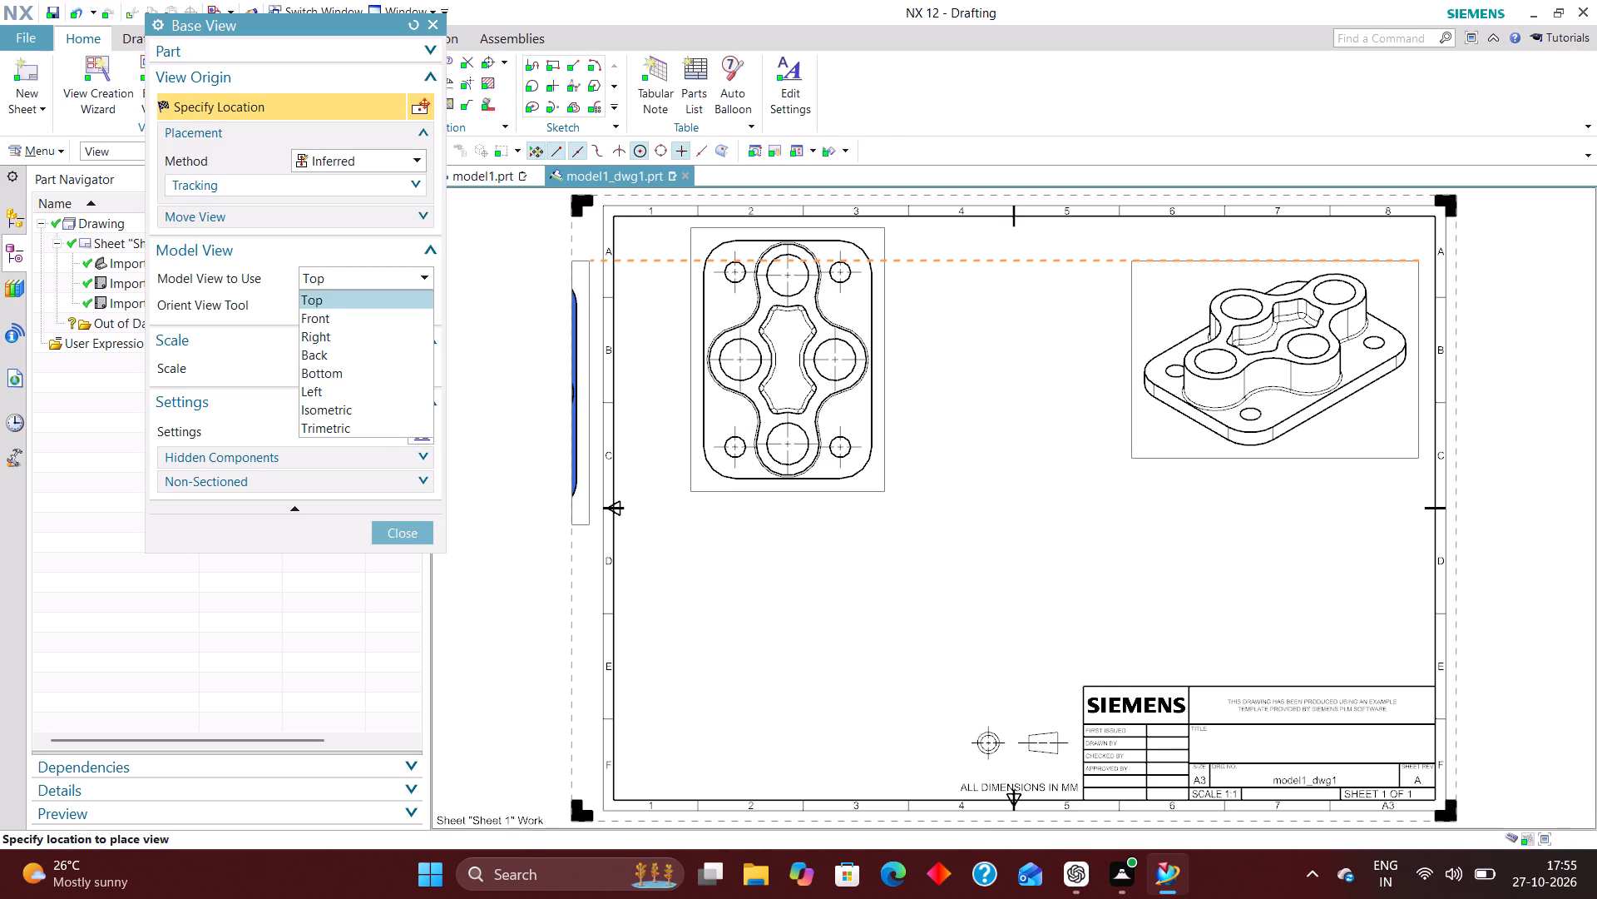
left_click(351, 320)
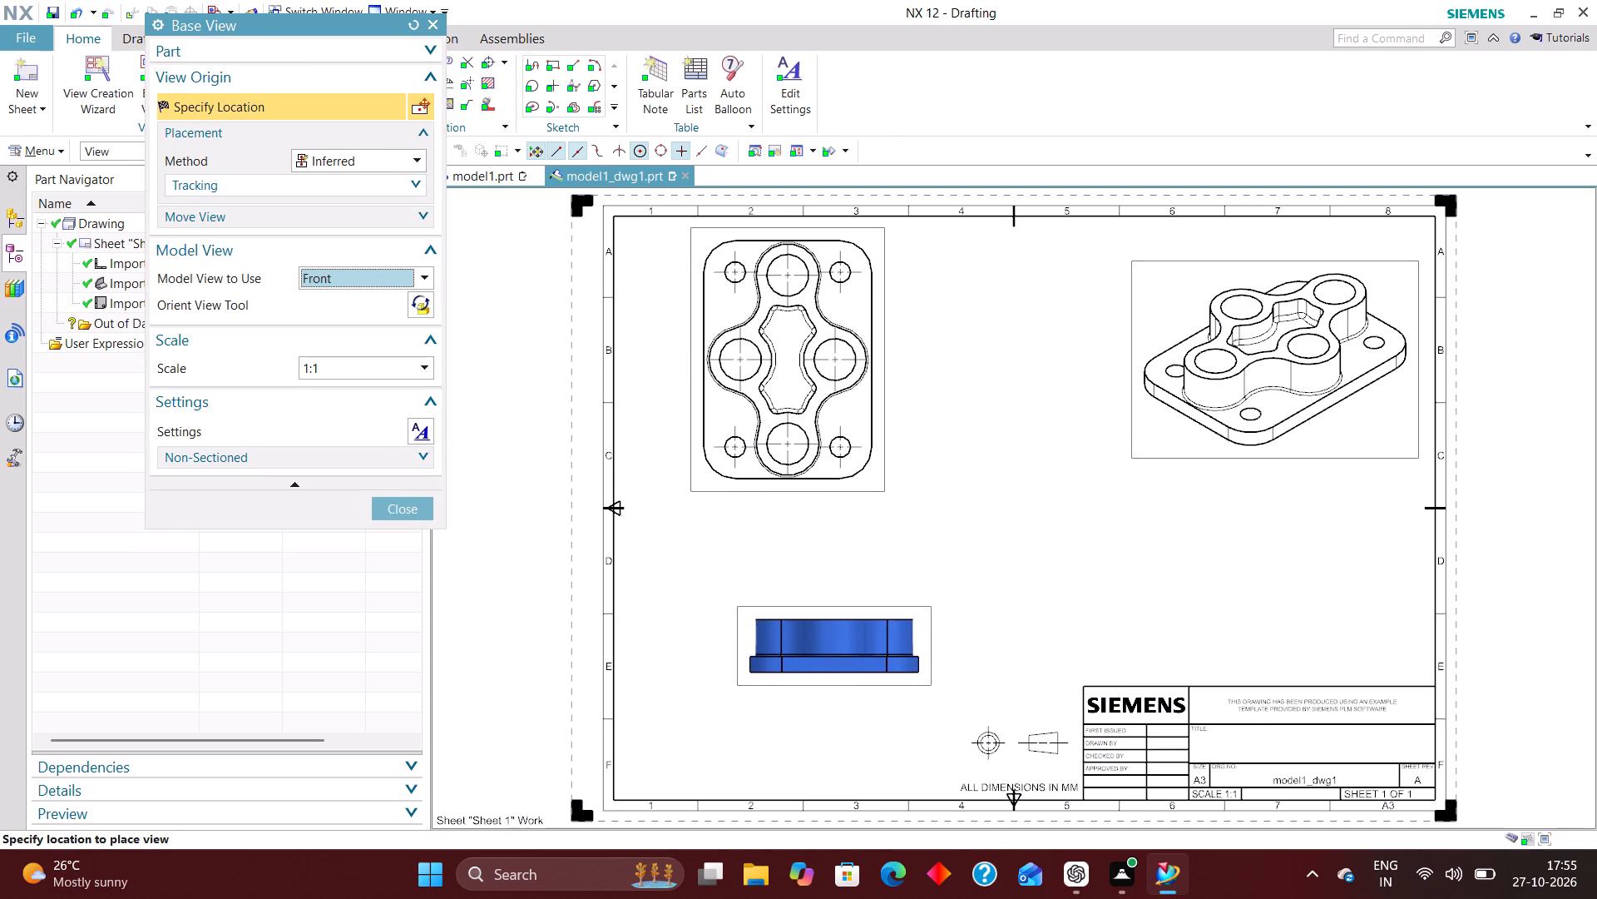
left_click(796, 636)
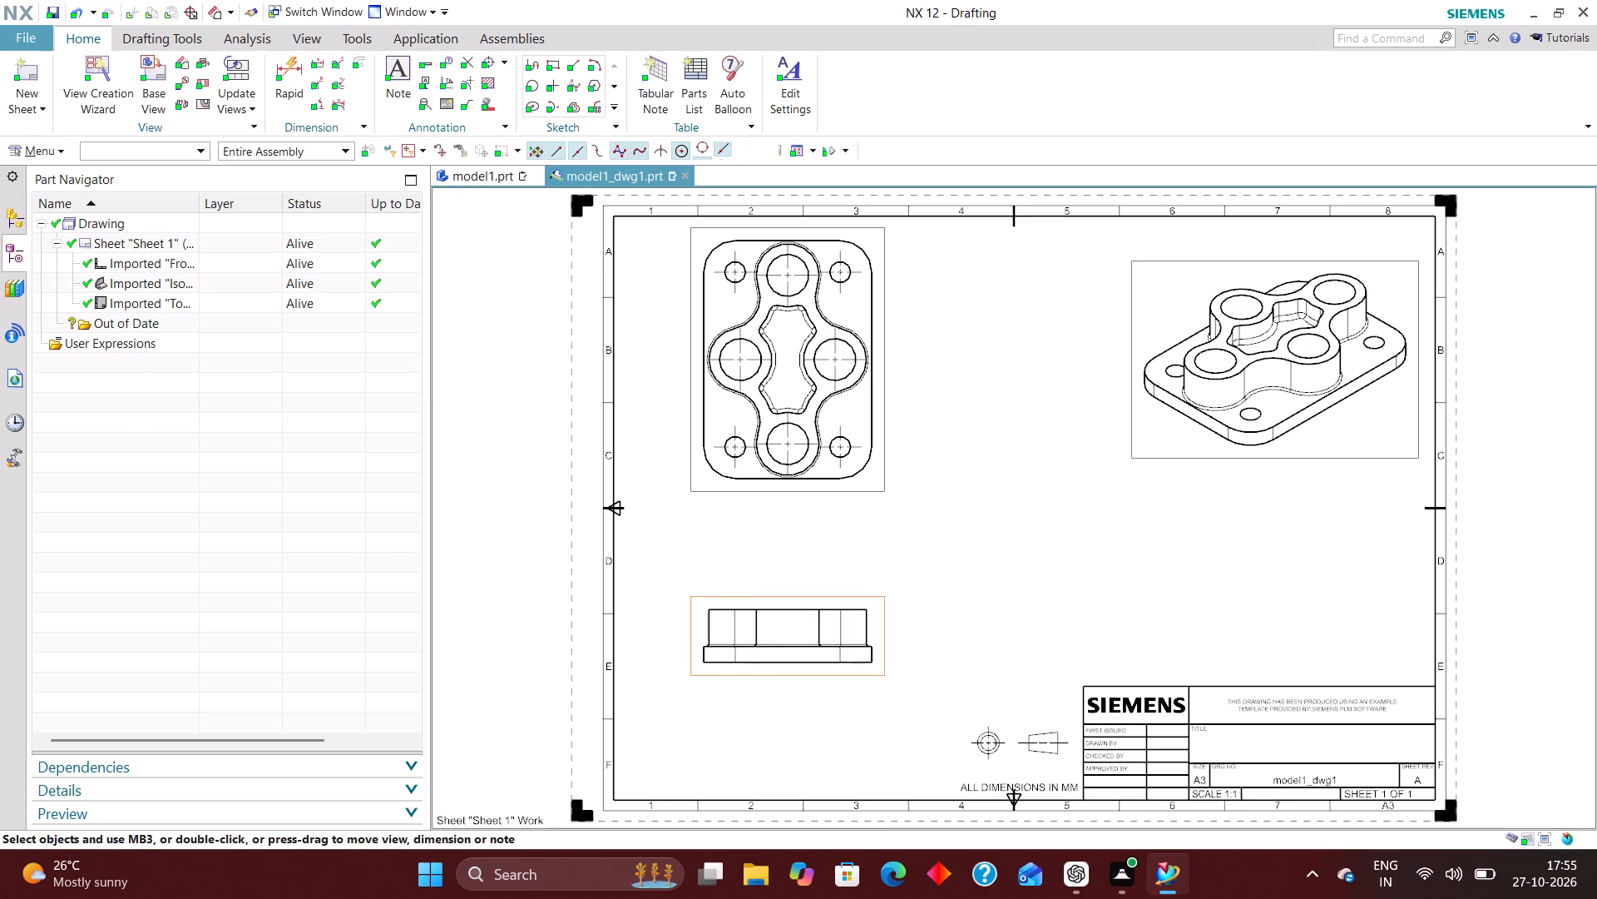
left_click(411, 388)
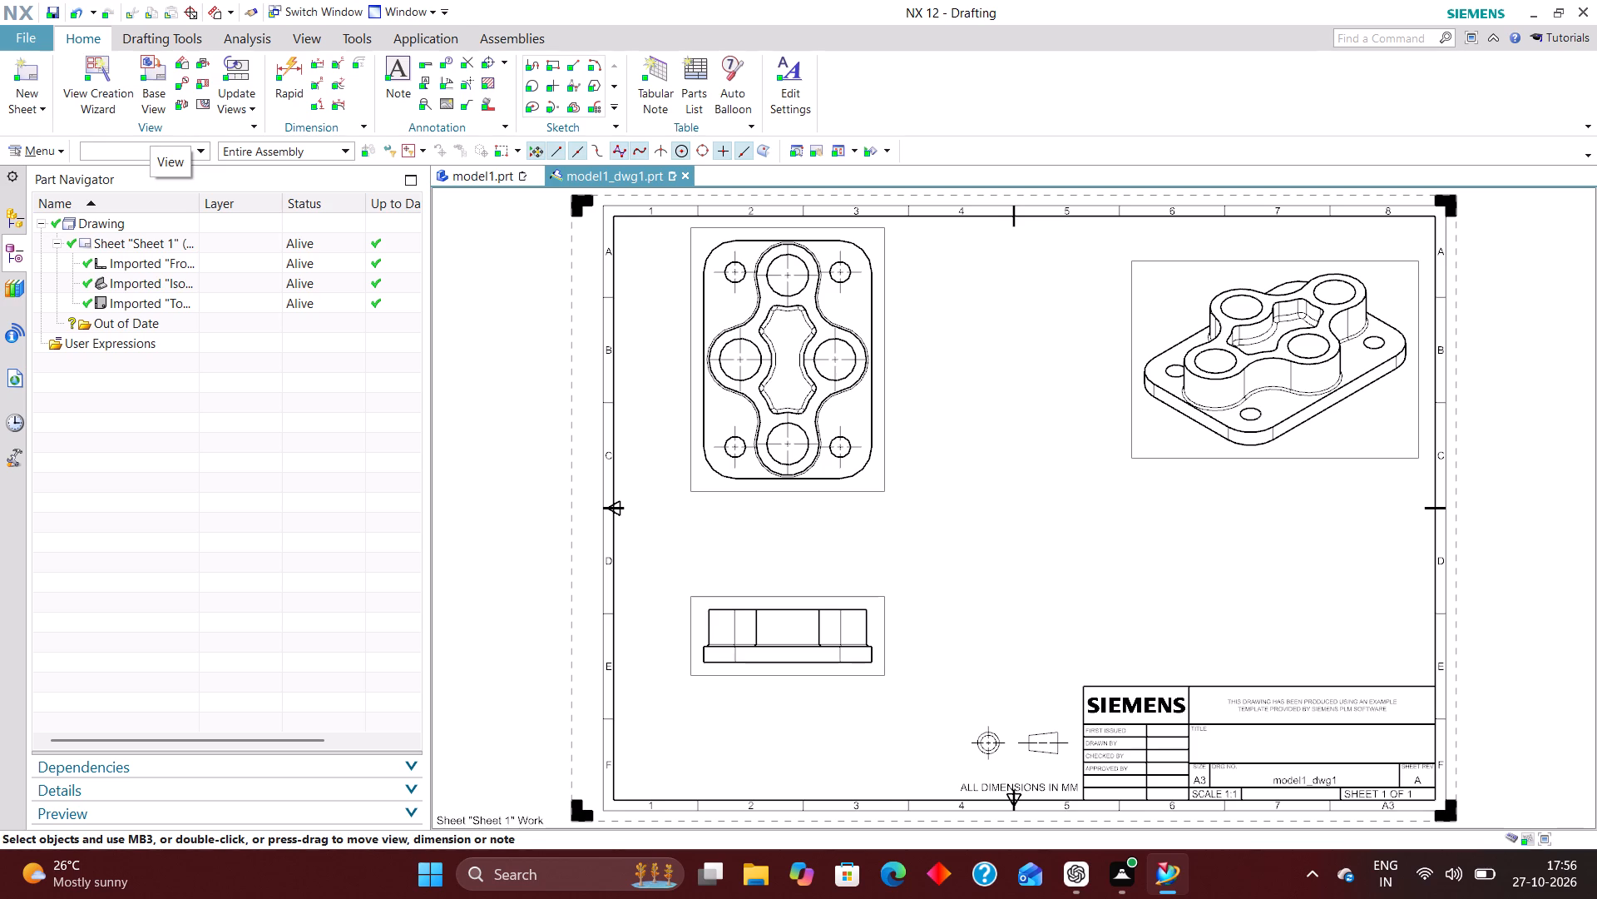
Sketch a vertical stand-alone section line through the front view near mid-width, extending beyond the plate's top and bottom edges.
left_click(205, 60)
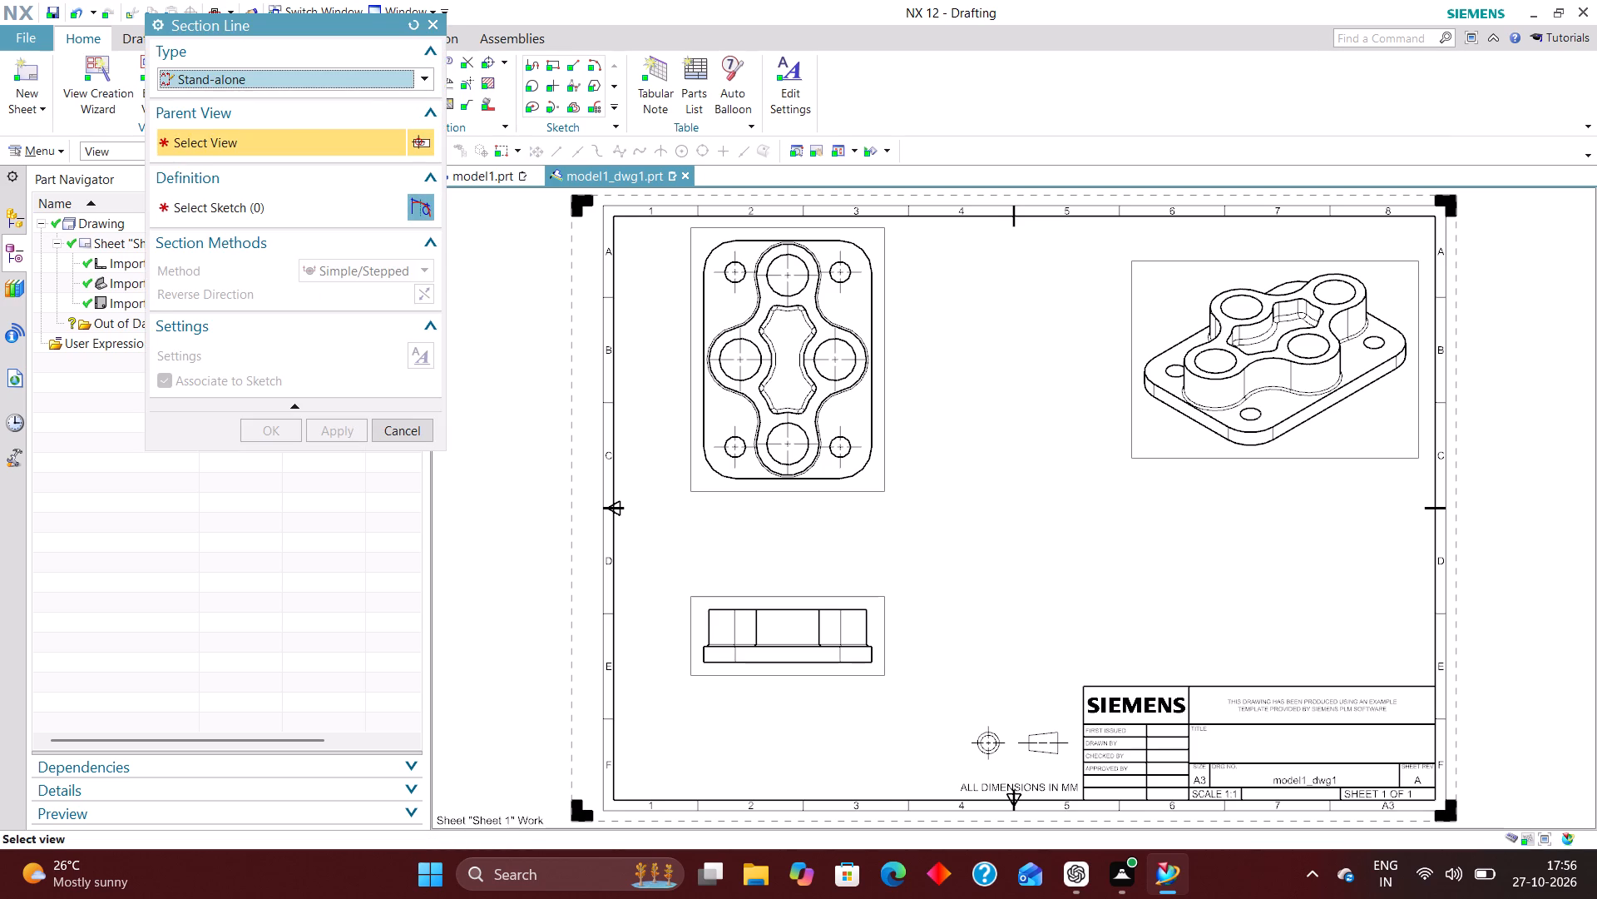
left_click(888, 596)
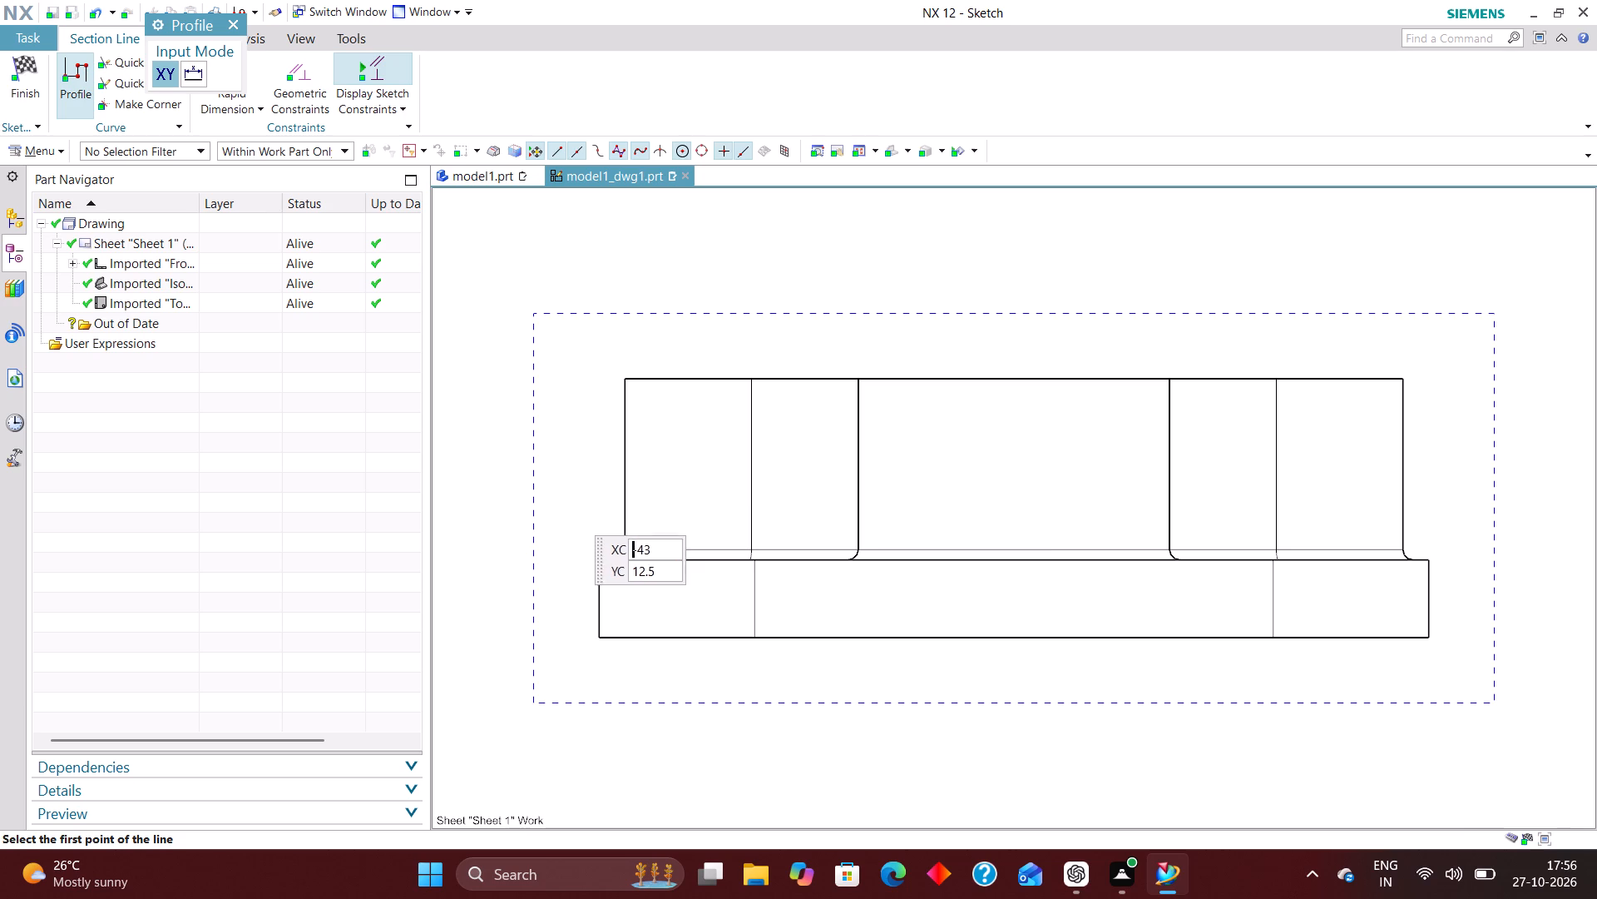
scroll(570, 515, "down", 2)
left_click(845, 234)
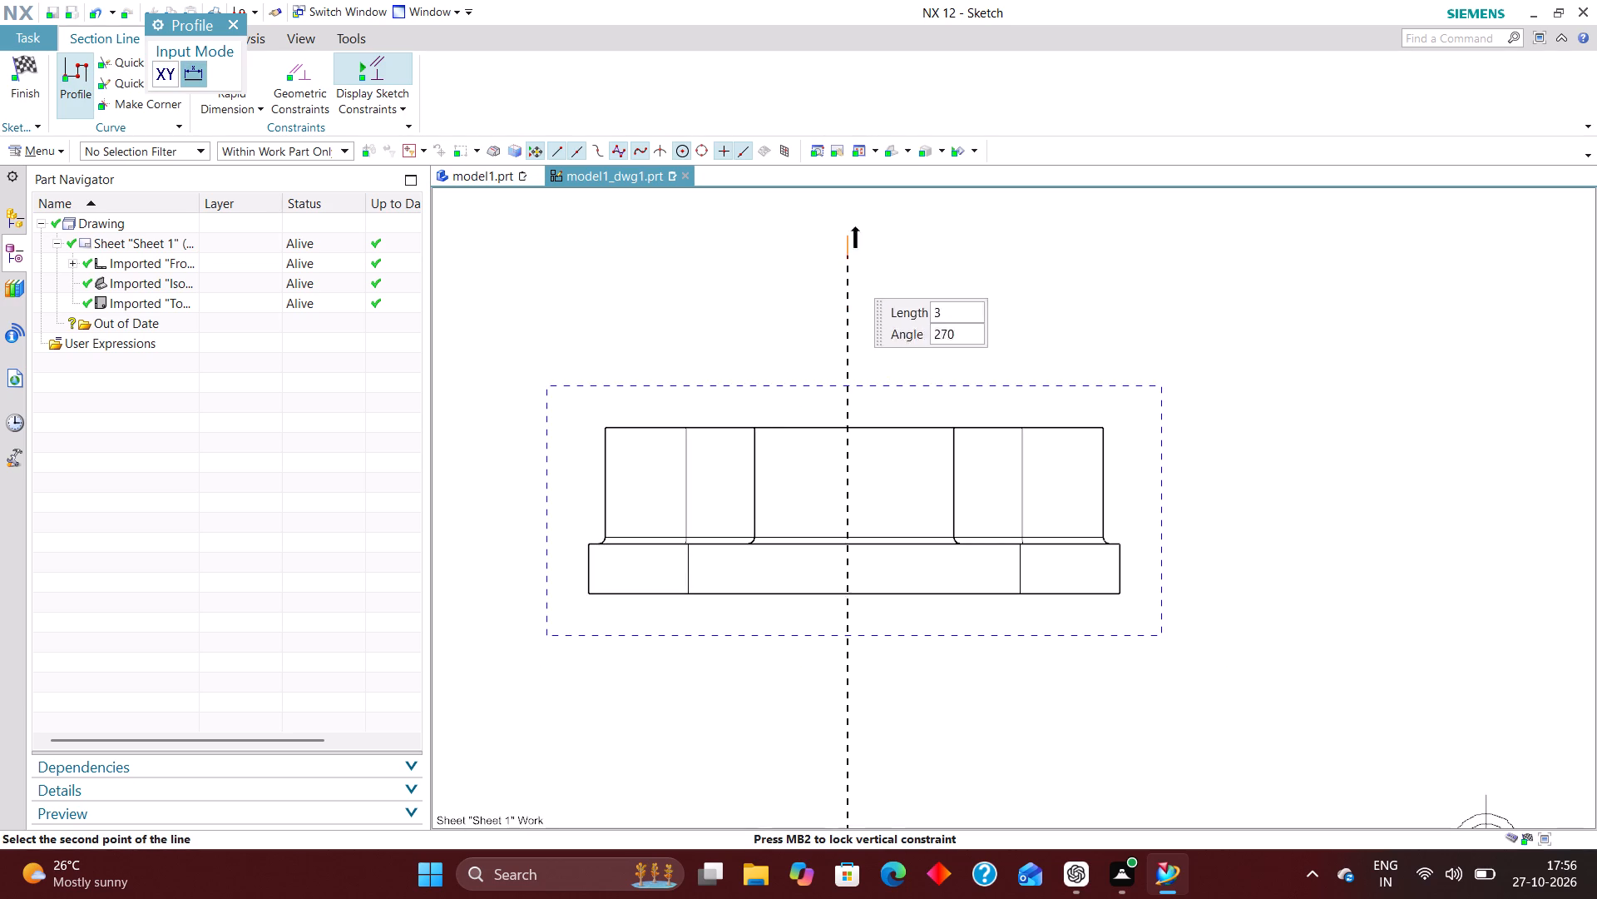
left_click(848, 802)
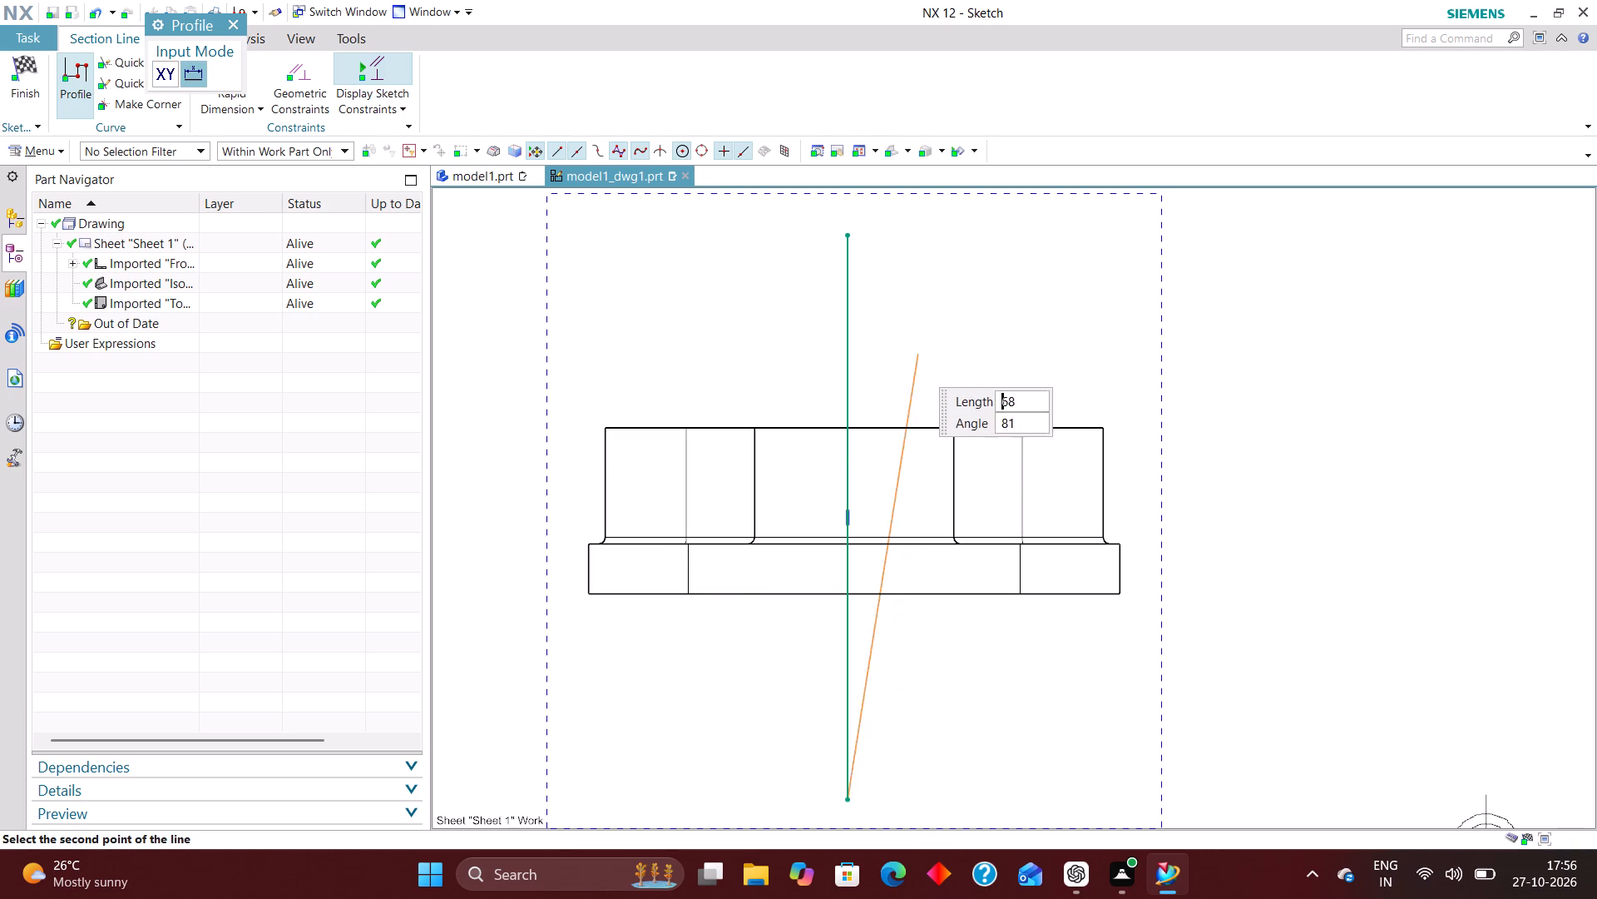
left_click(235, 28)
Dimension the section line 40 mm horizontally from the plate's lower-left corner and create the stand-alone section line.
scroll(703, 379, "down", 1)
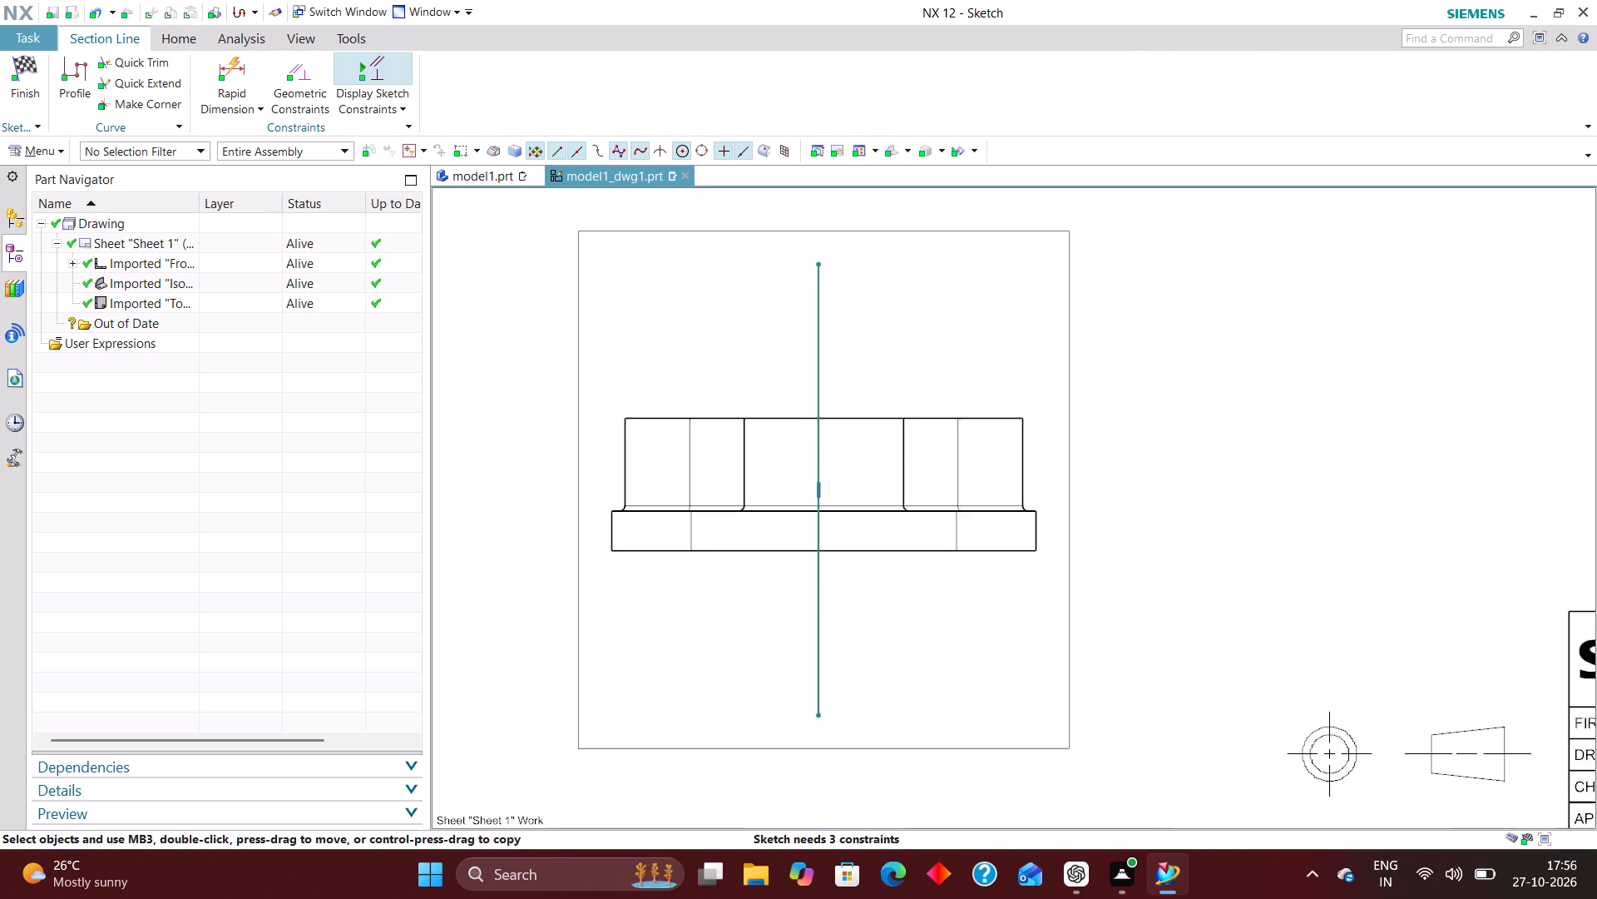
scroll(704, 380, "down", 2)
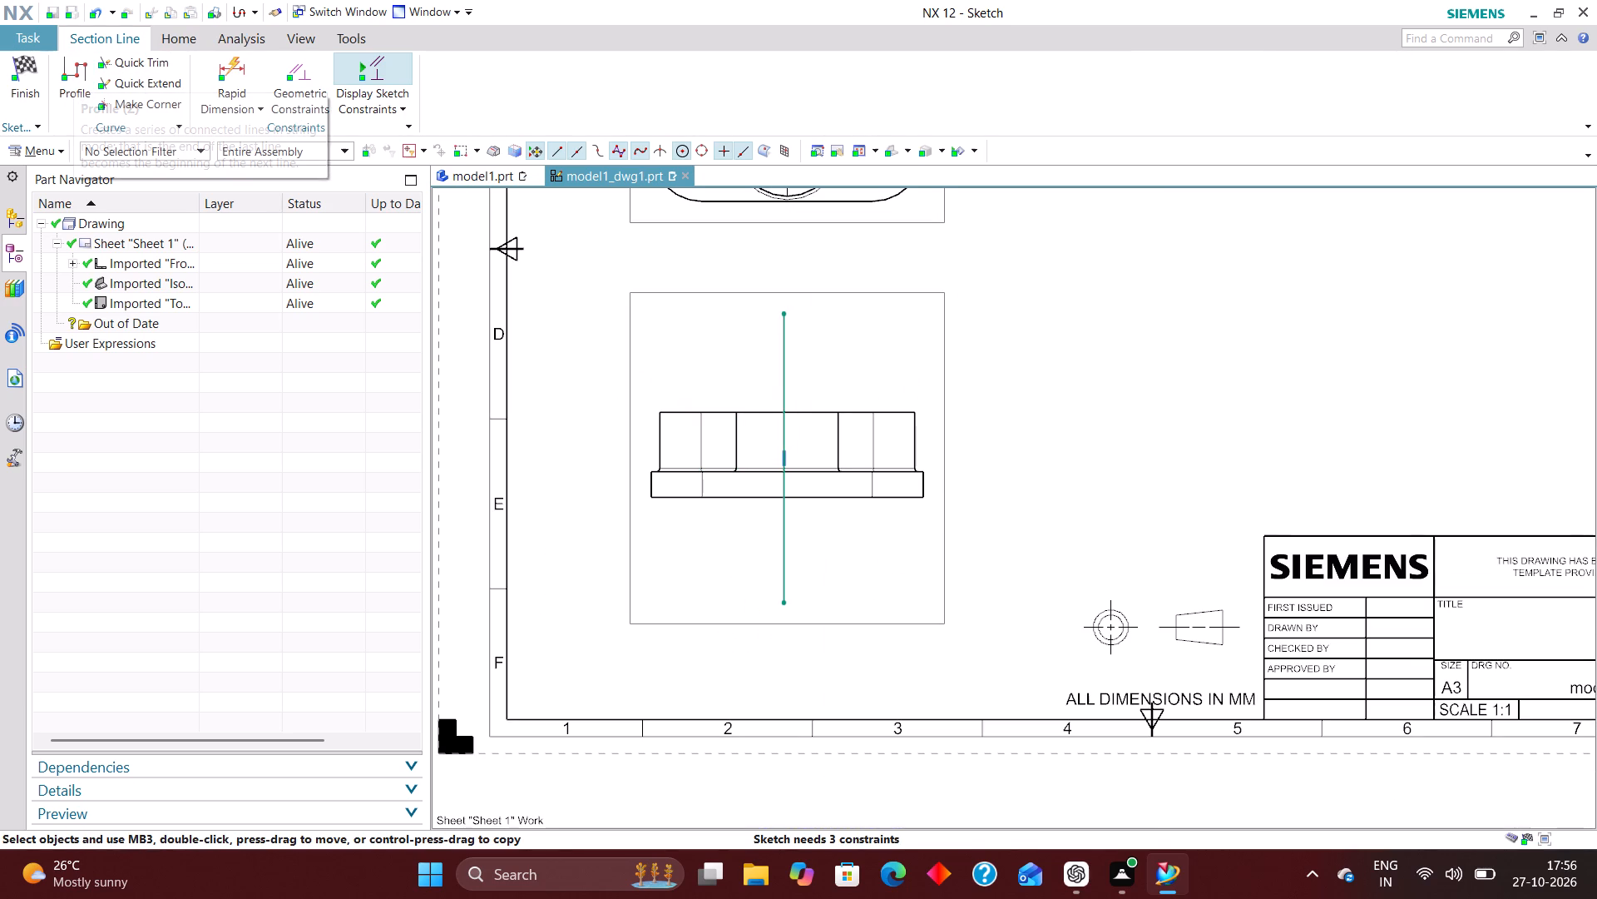
left_click(221, 79)
scroll(675, 488, "up", 4)
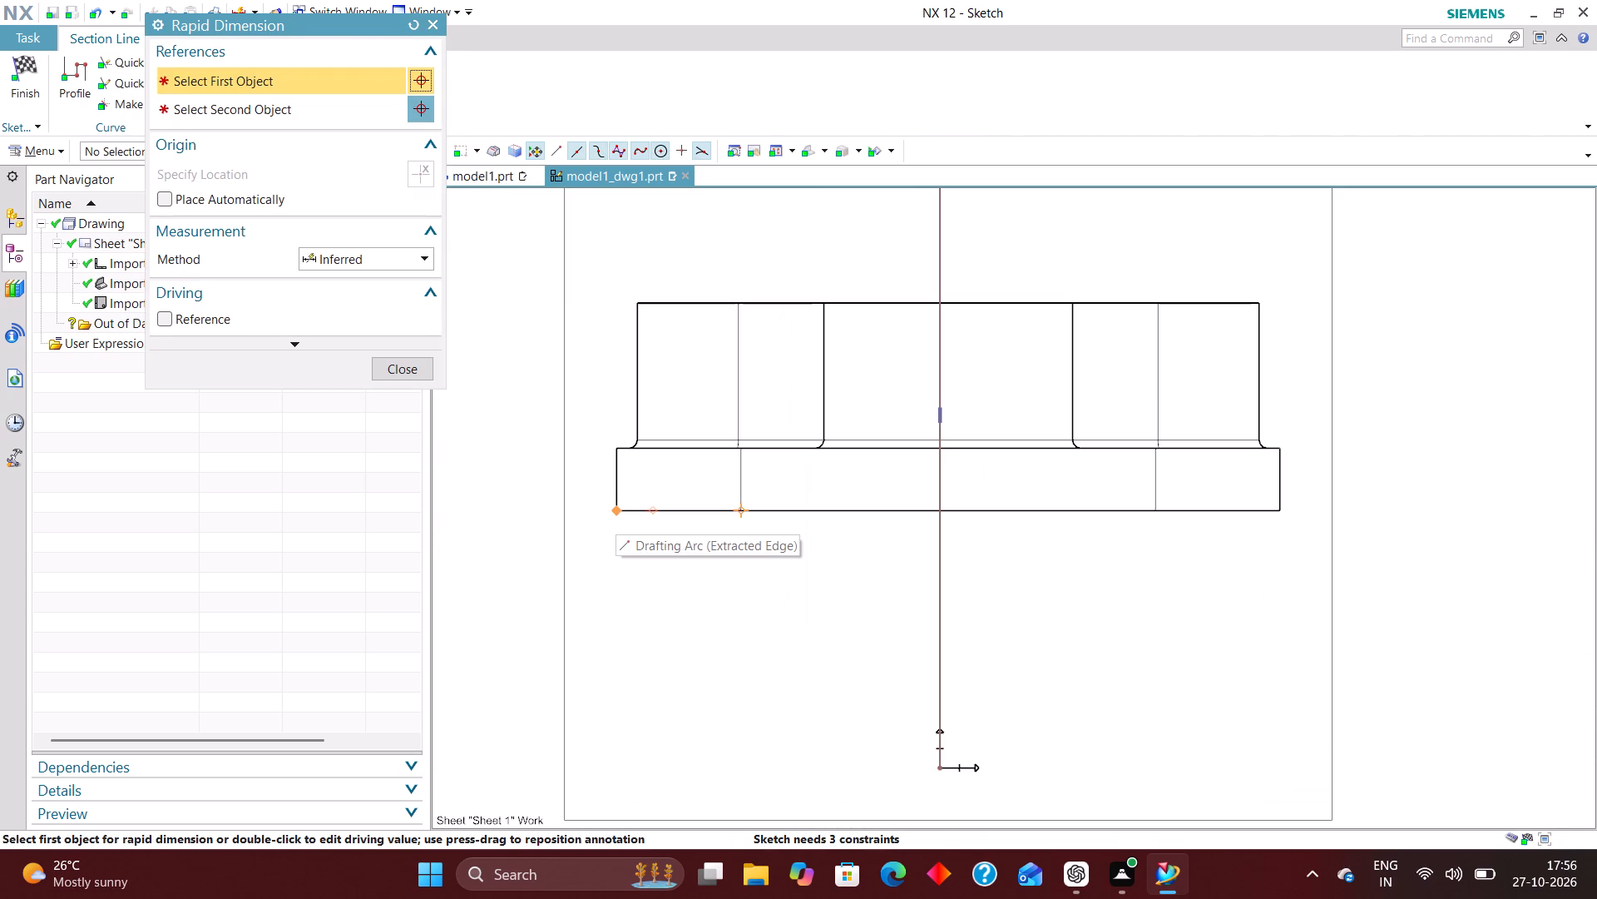
left_click(611, 515)
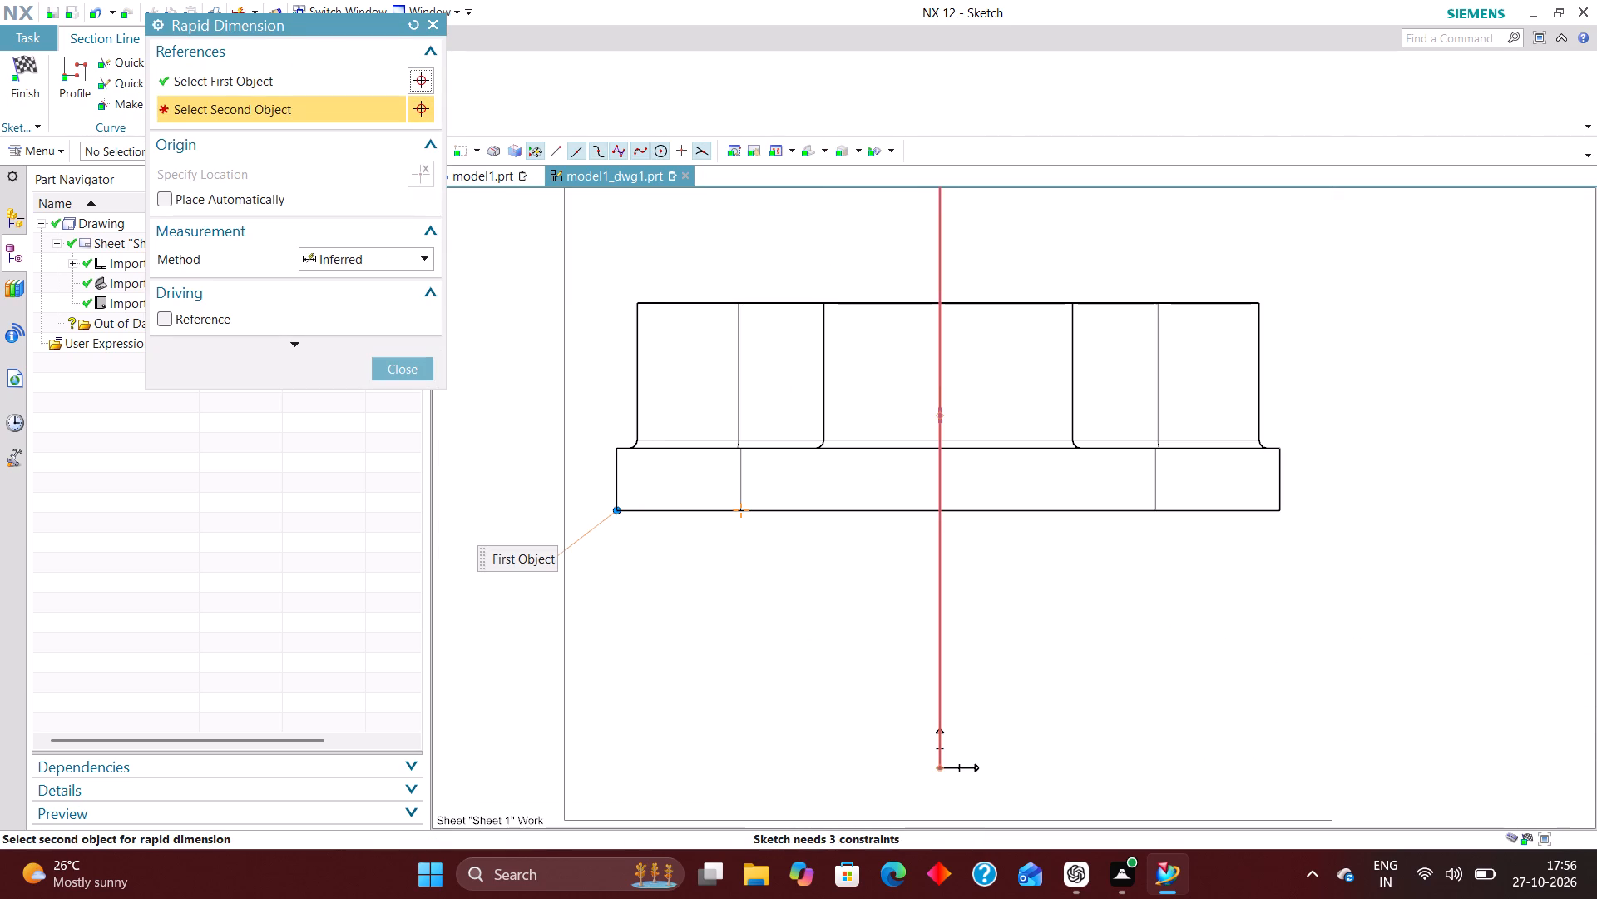
left_click(942, 609)
scroll(821, 421, "down", 2)
left_click(800, 727)
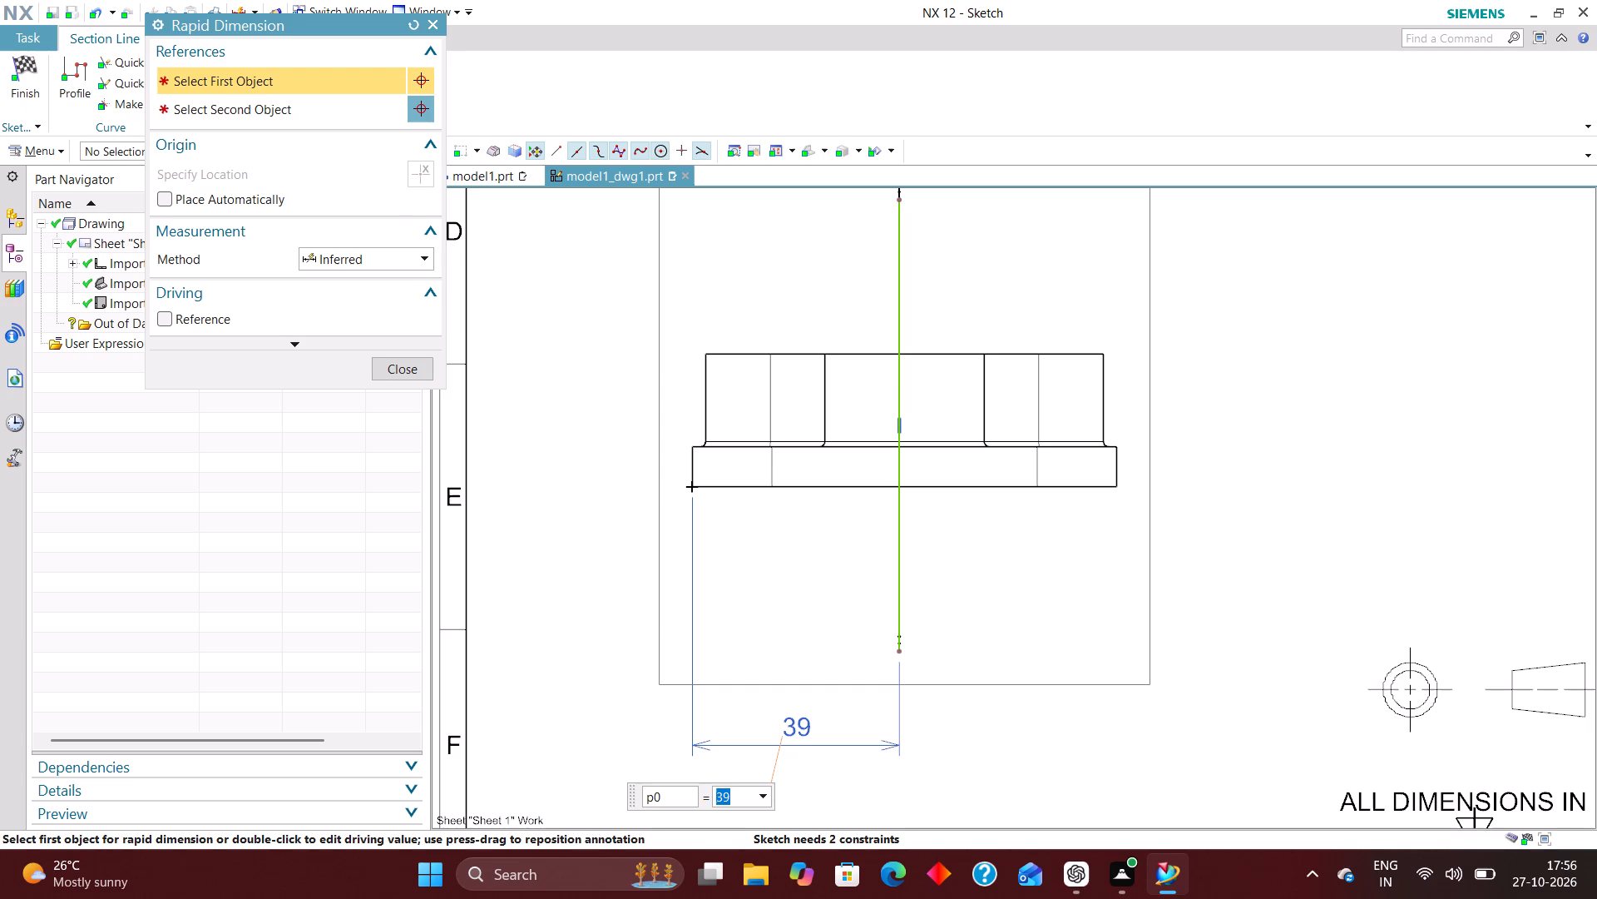
type("40")
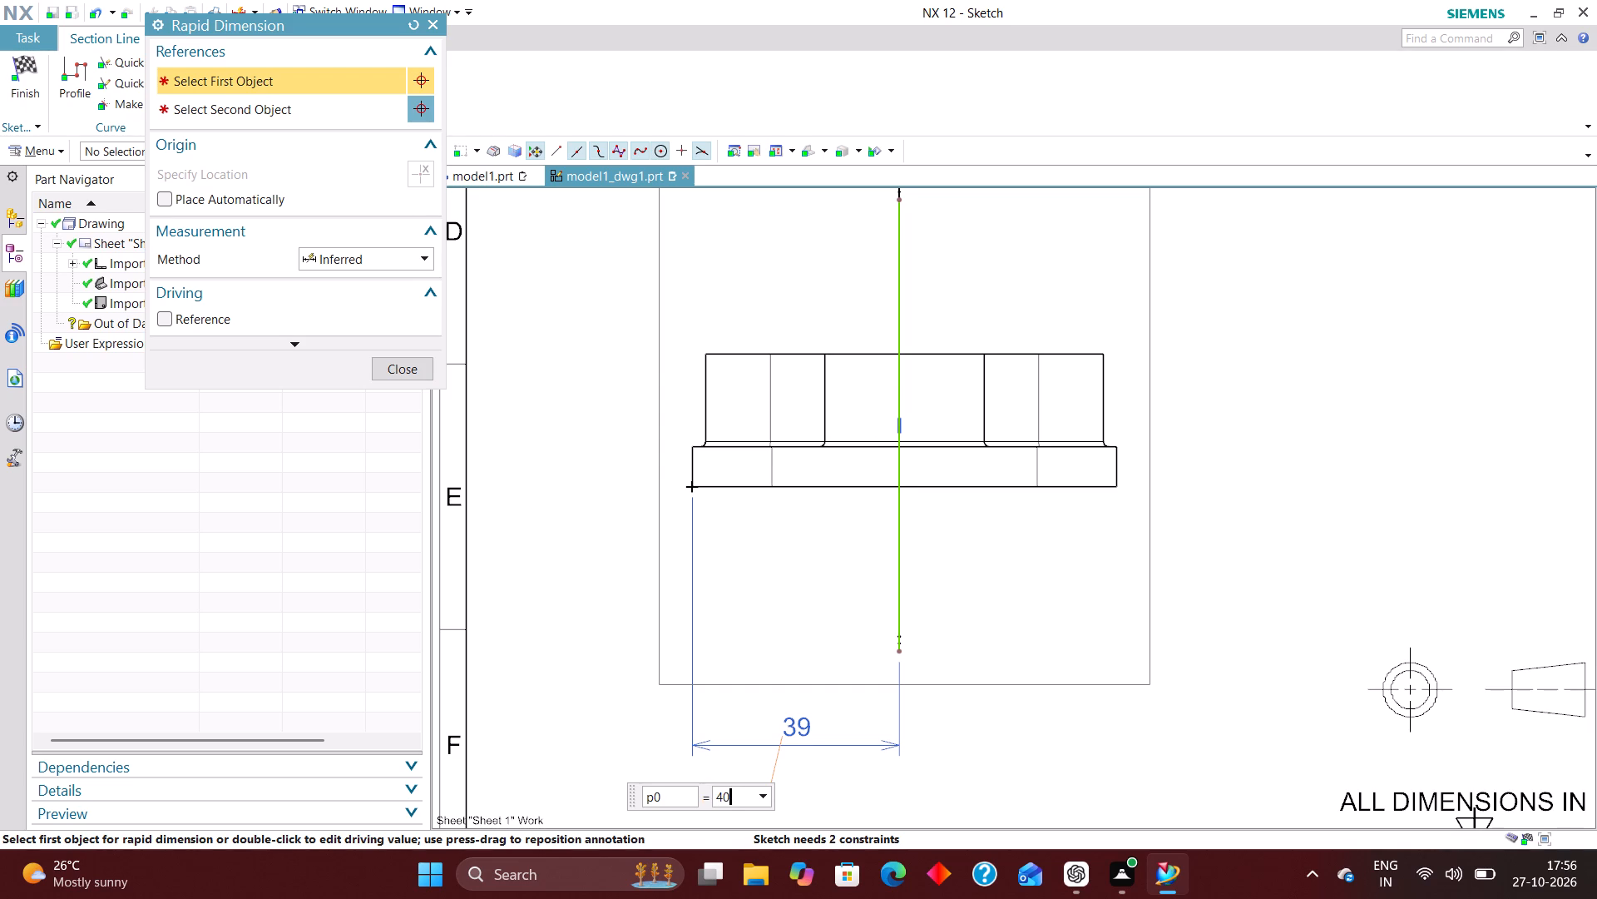
key("Return")
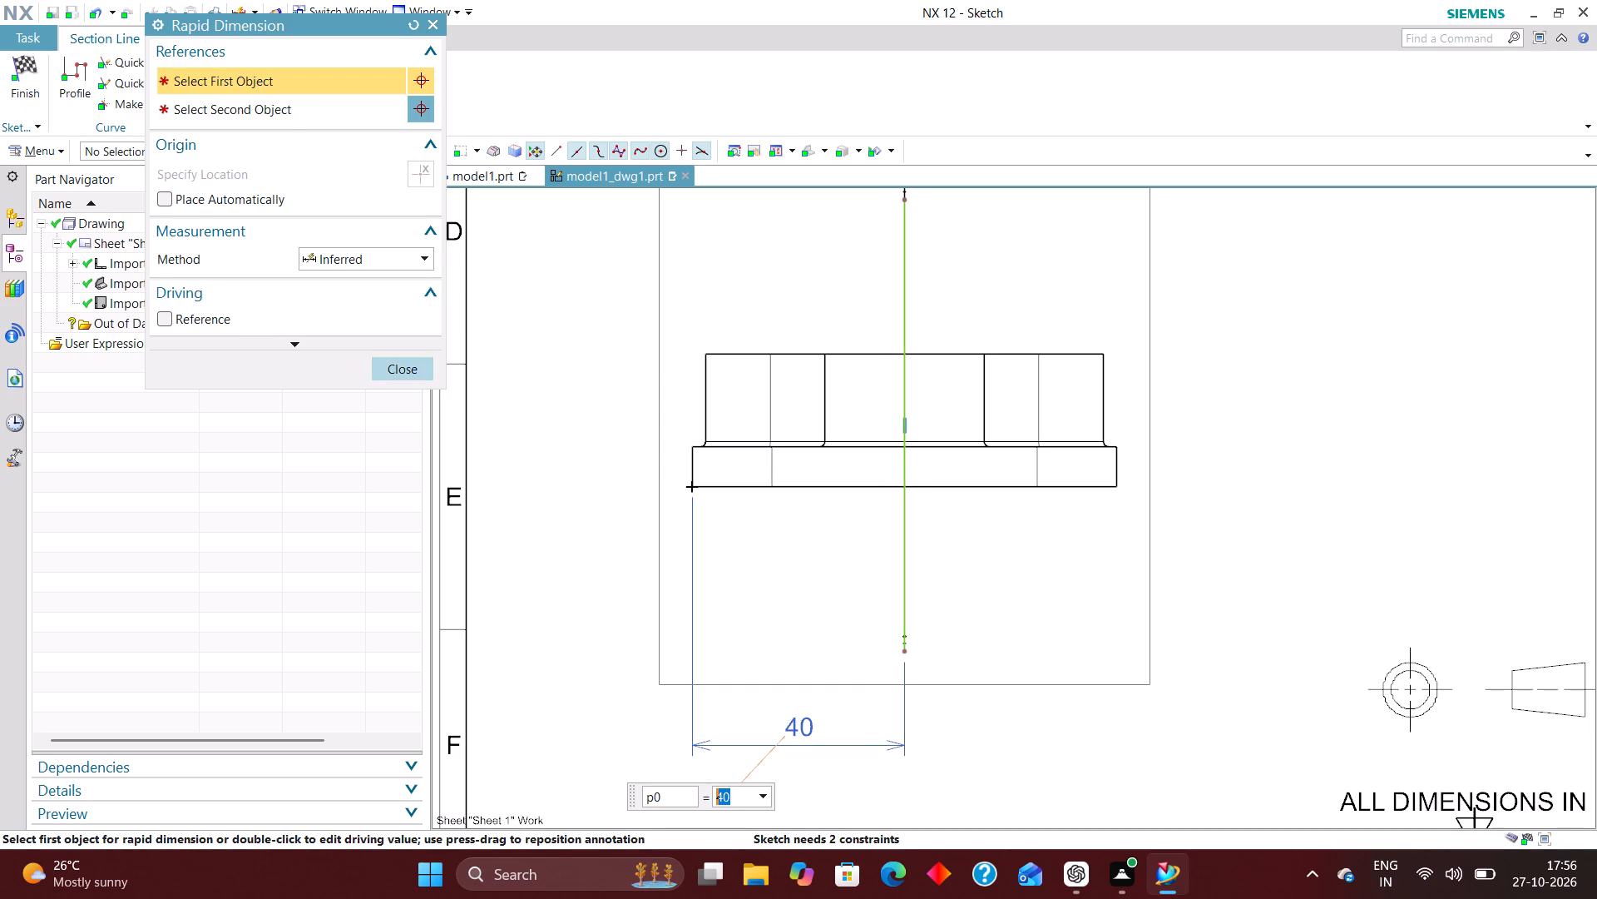
left_click(391, 366)
left_click(32, 77)
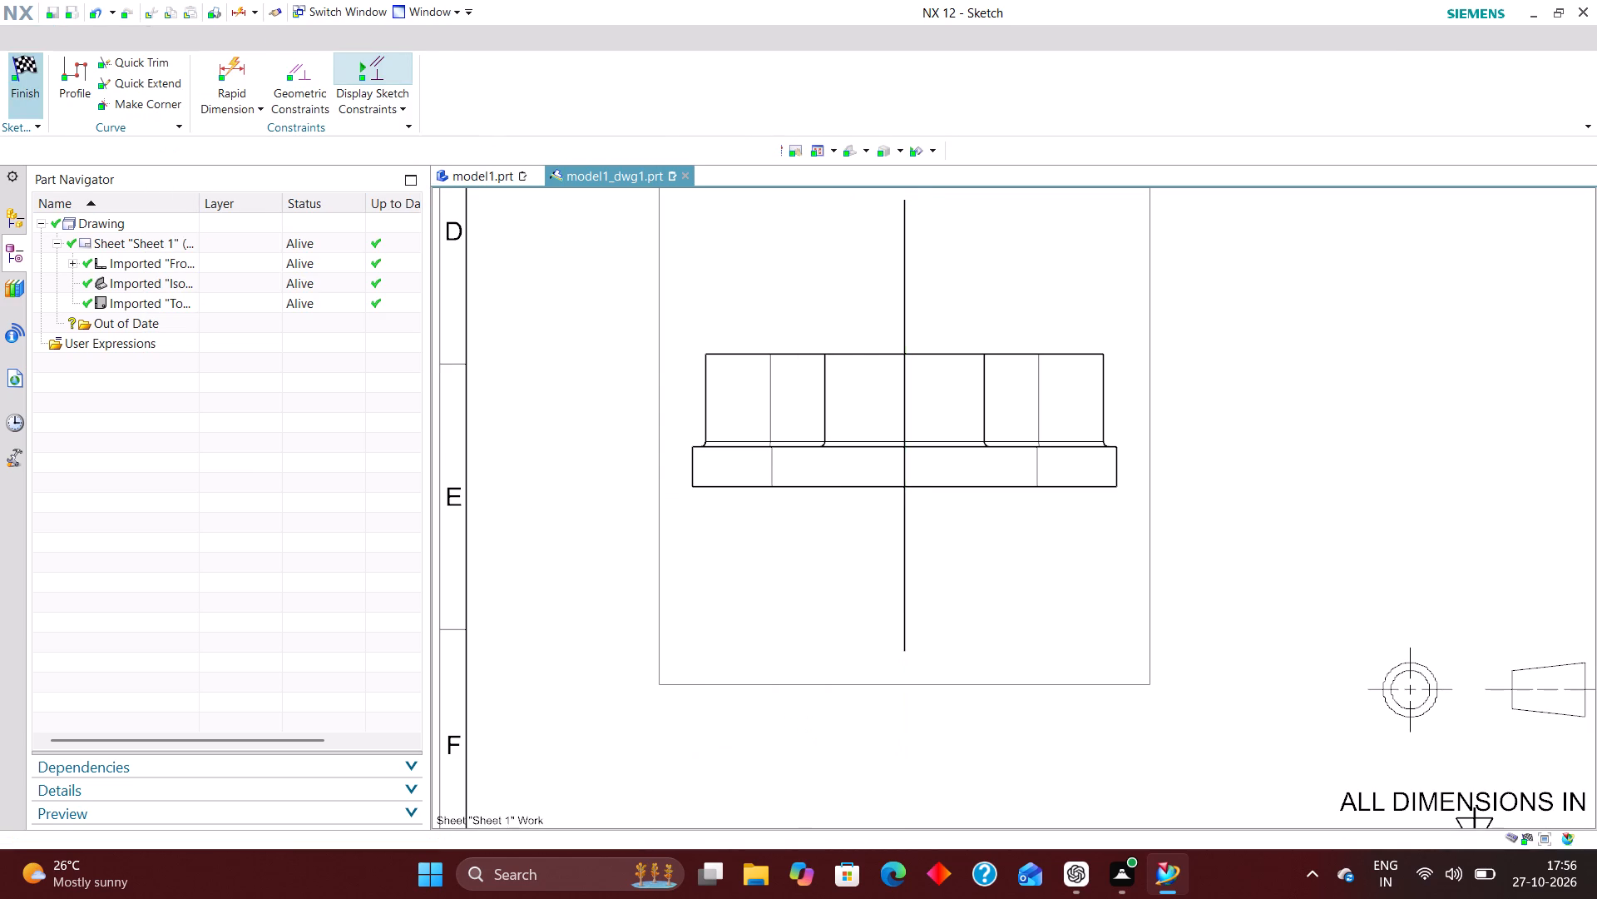
scroll(688, 469, "down", 2)
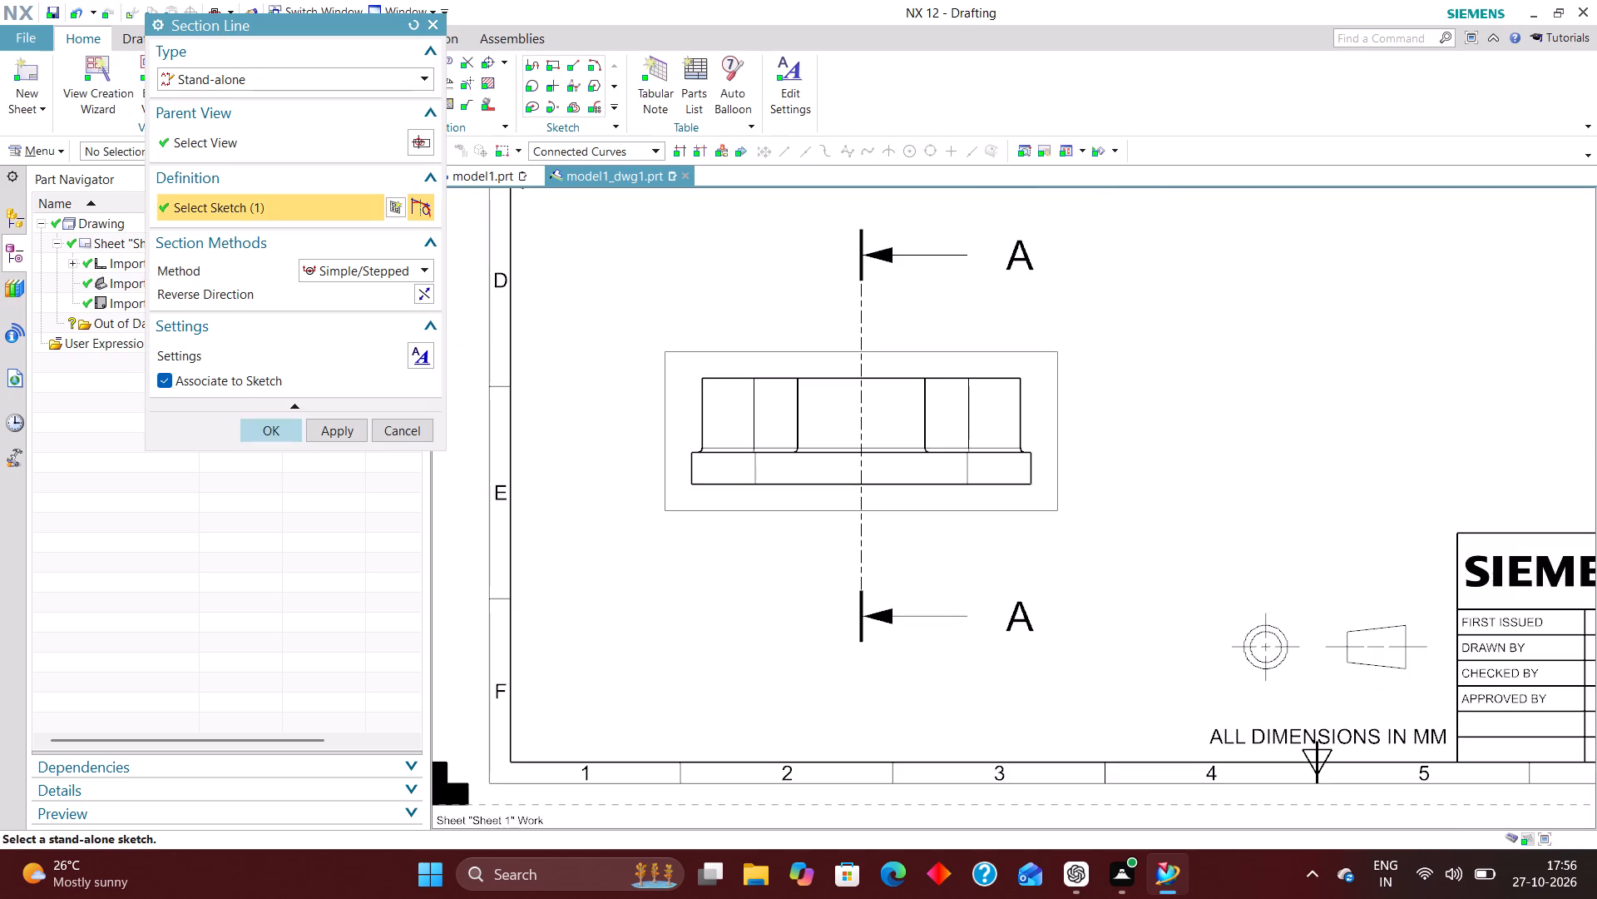
left_click(274, 427)
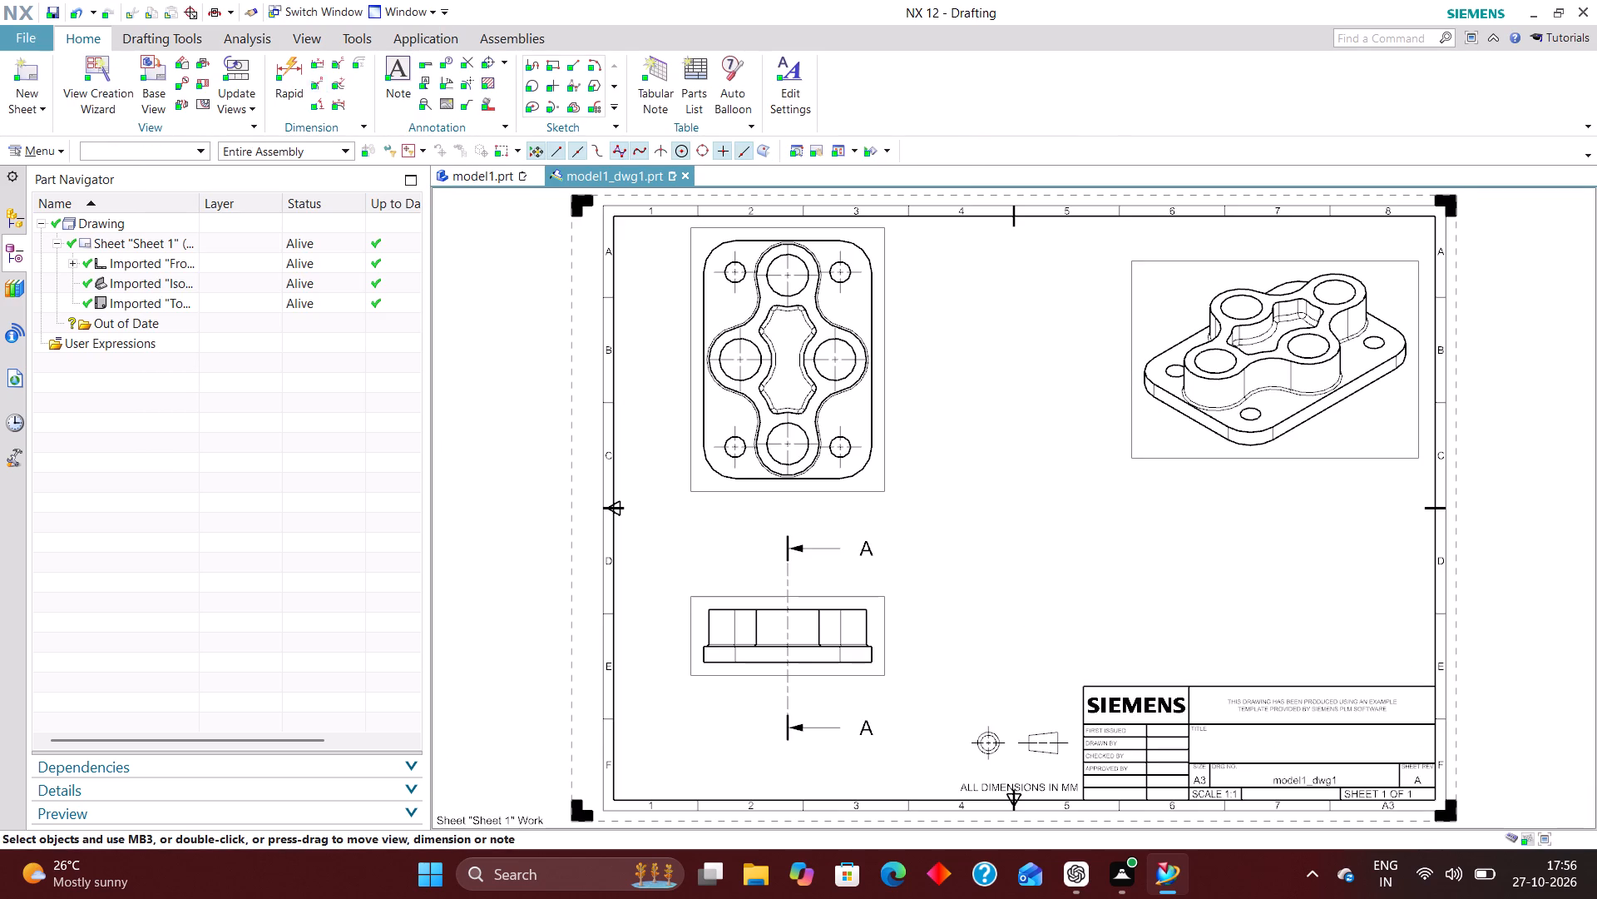
Place a section view from the existing stand-alone section line A-A, level with the front view and beside it.
left_click(198, 81)
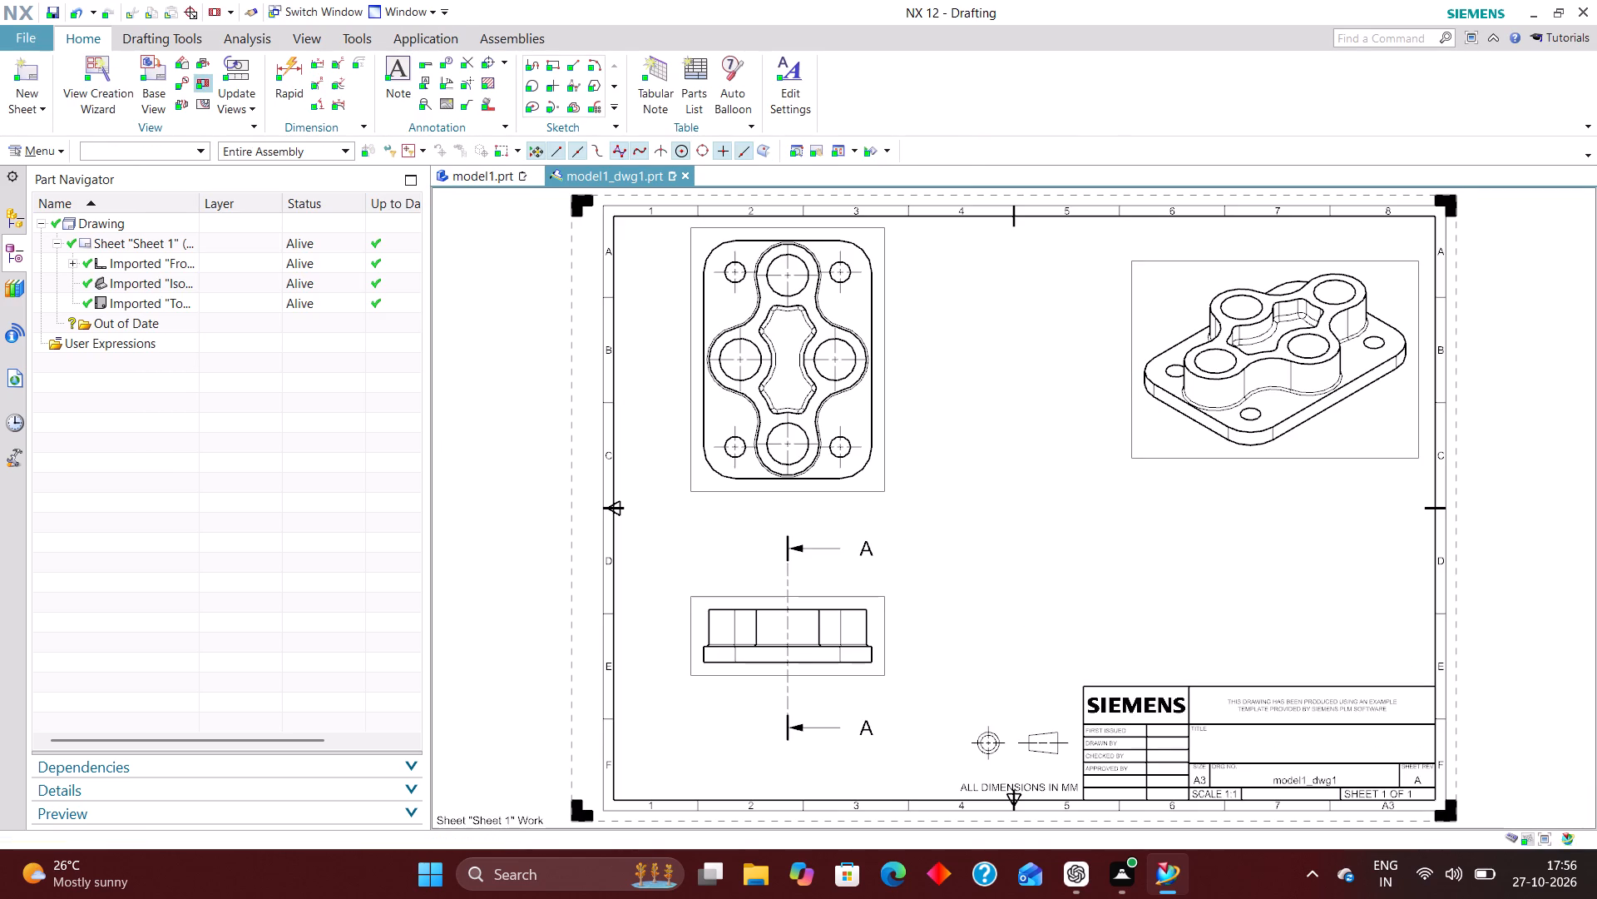
left_click(791, 571)
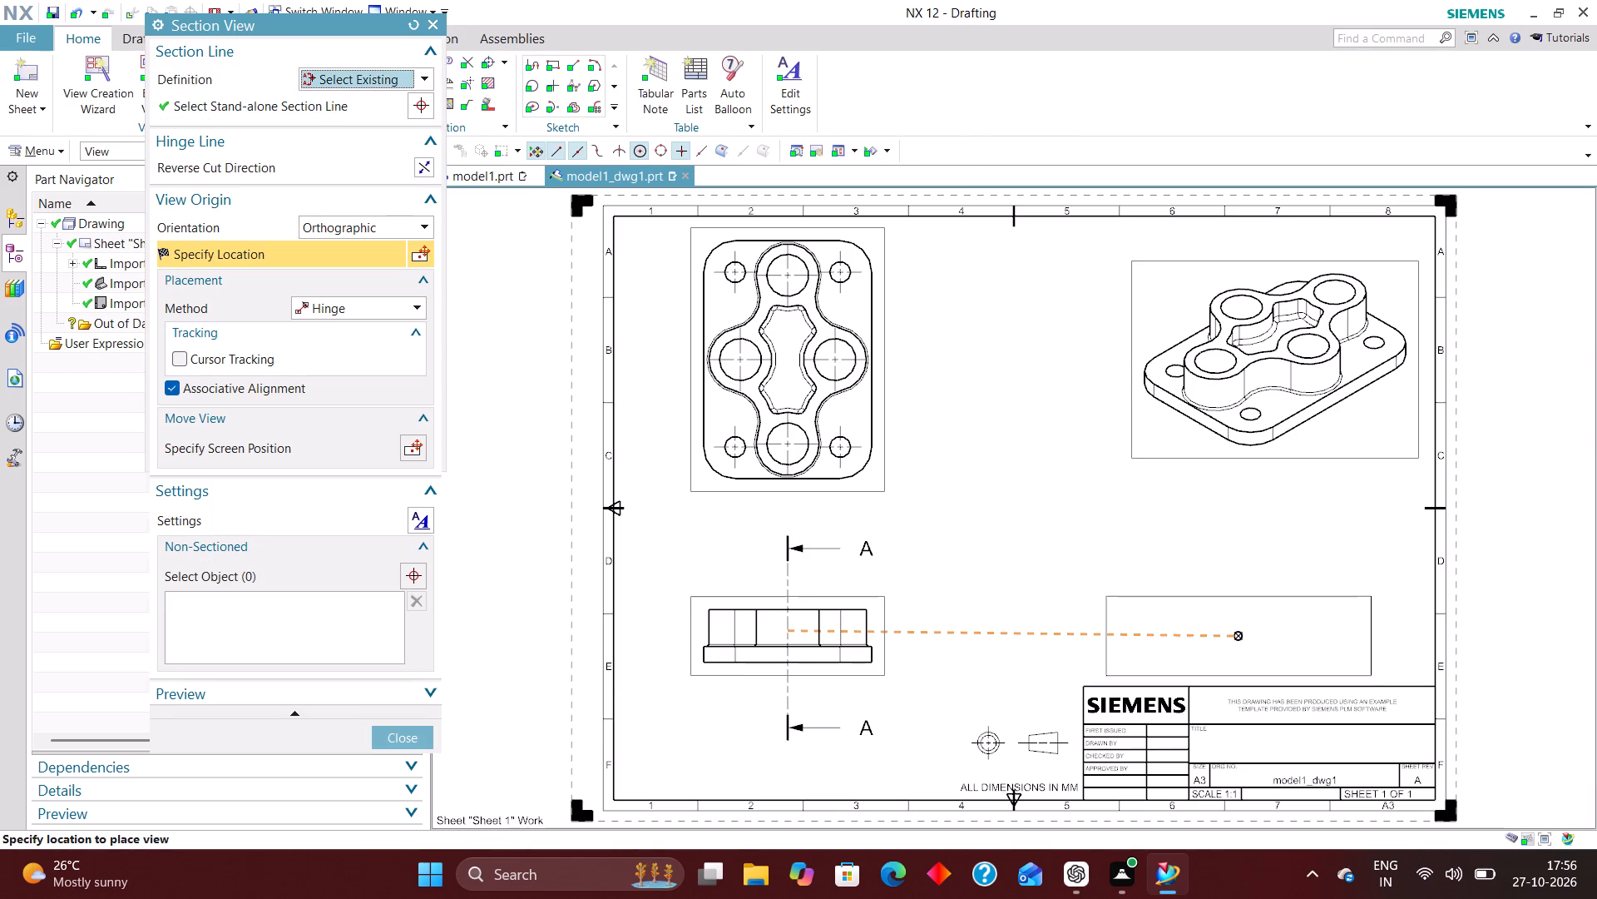
left_click(1099, 628)
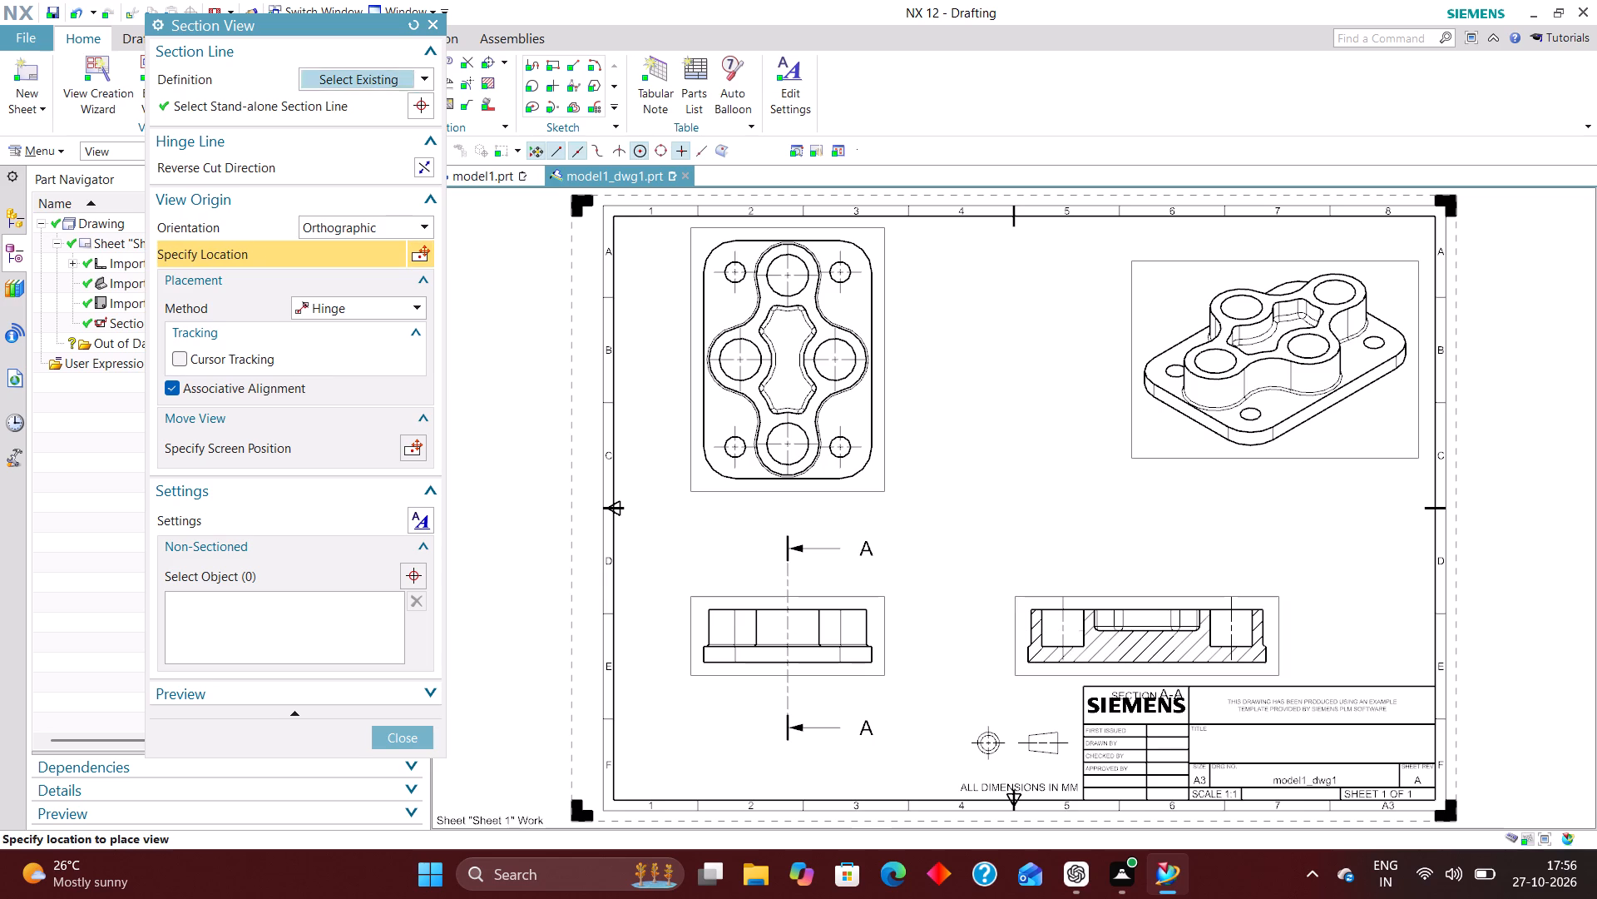
left_click(413, 450)
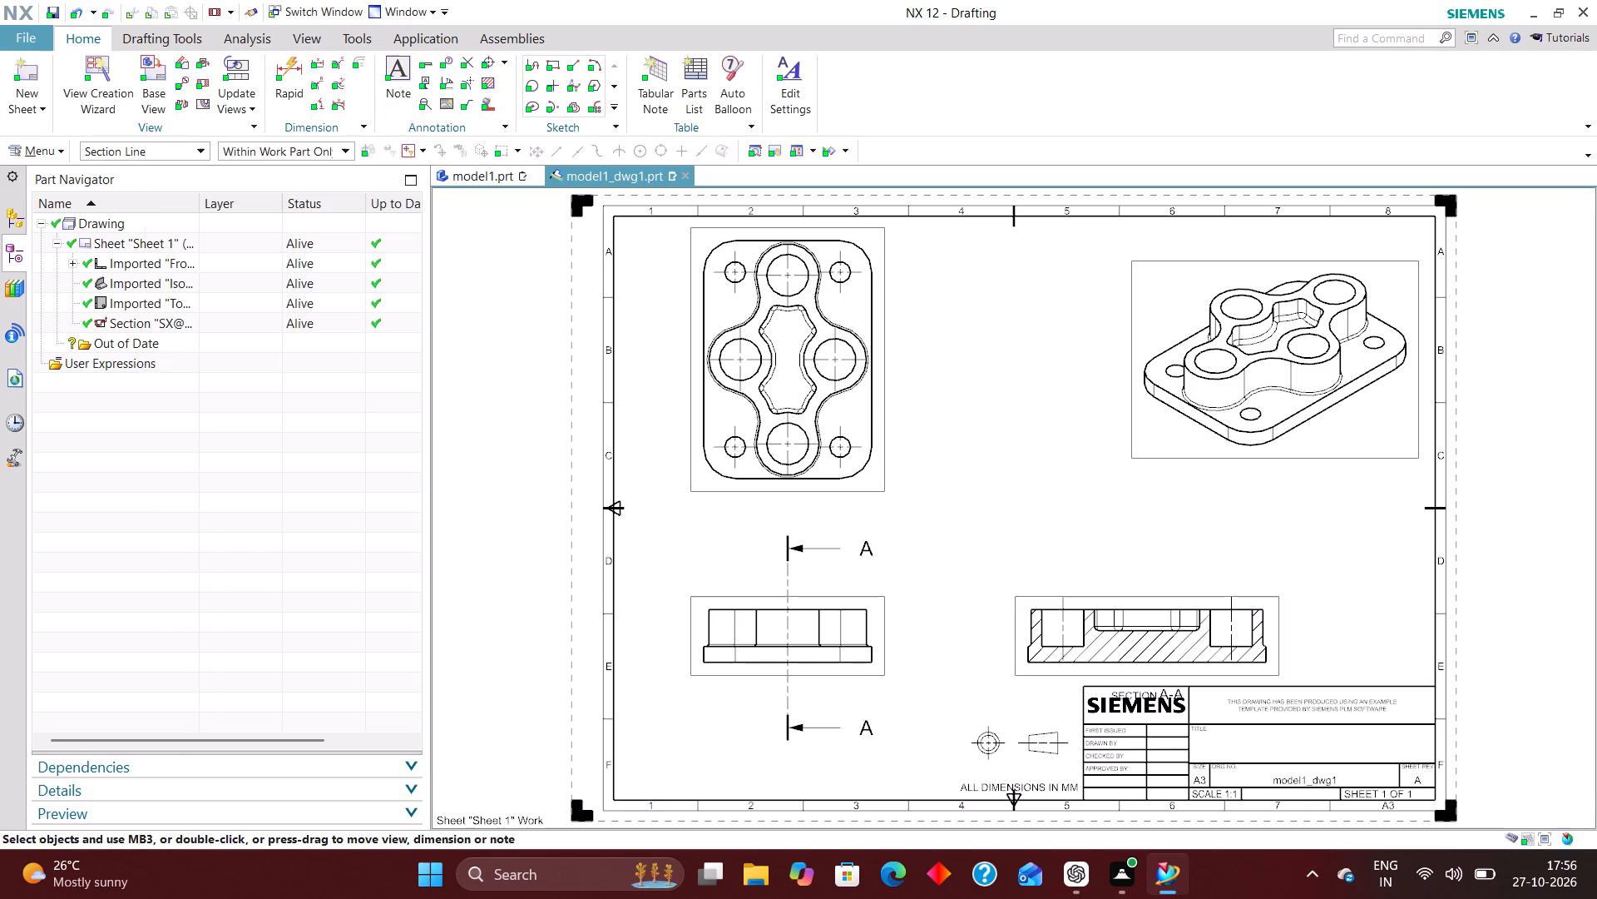
Move the plate's top view slightly right, keeping it level with the isometric view.
scroll(548, 514, "down", 2)
scroll(709, 528, "up", 2)
right_click_drag(931, 402, 880, 432)
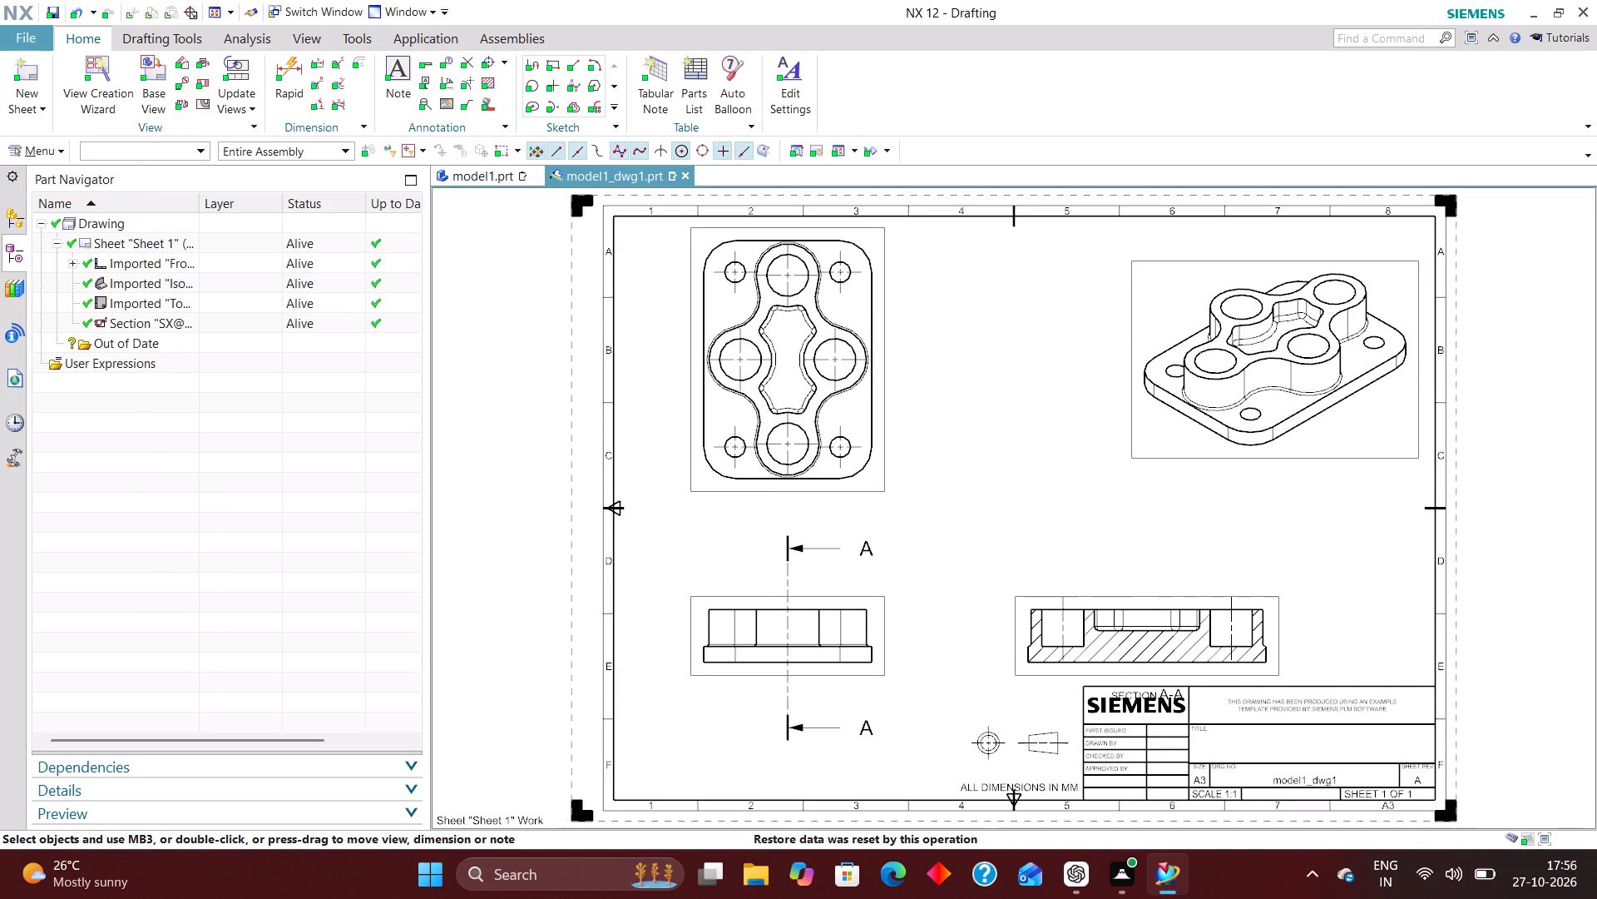
left_click_drag(887, 452, 916, 460)
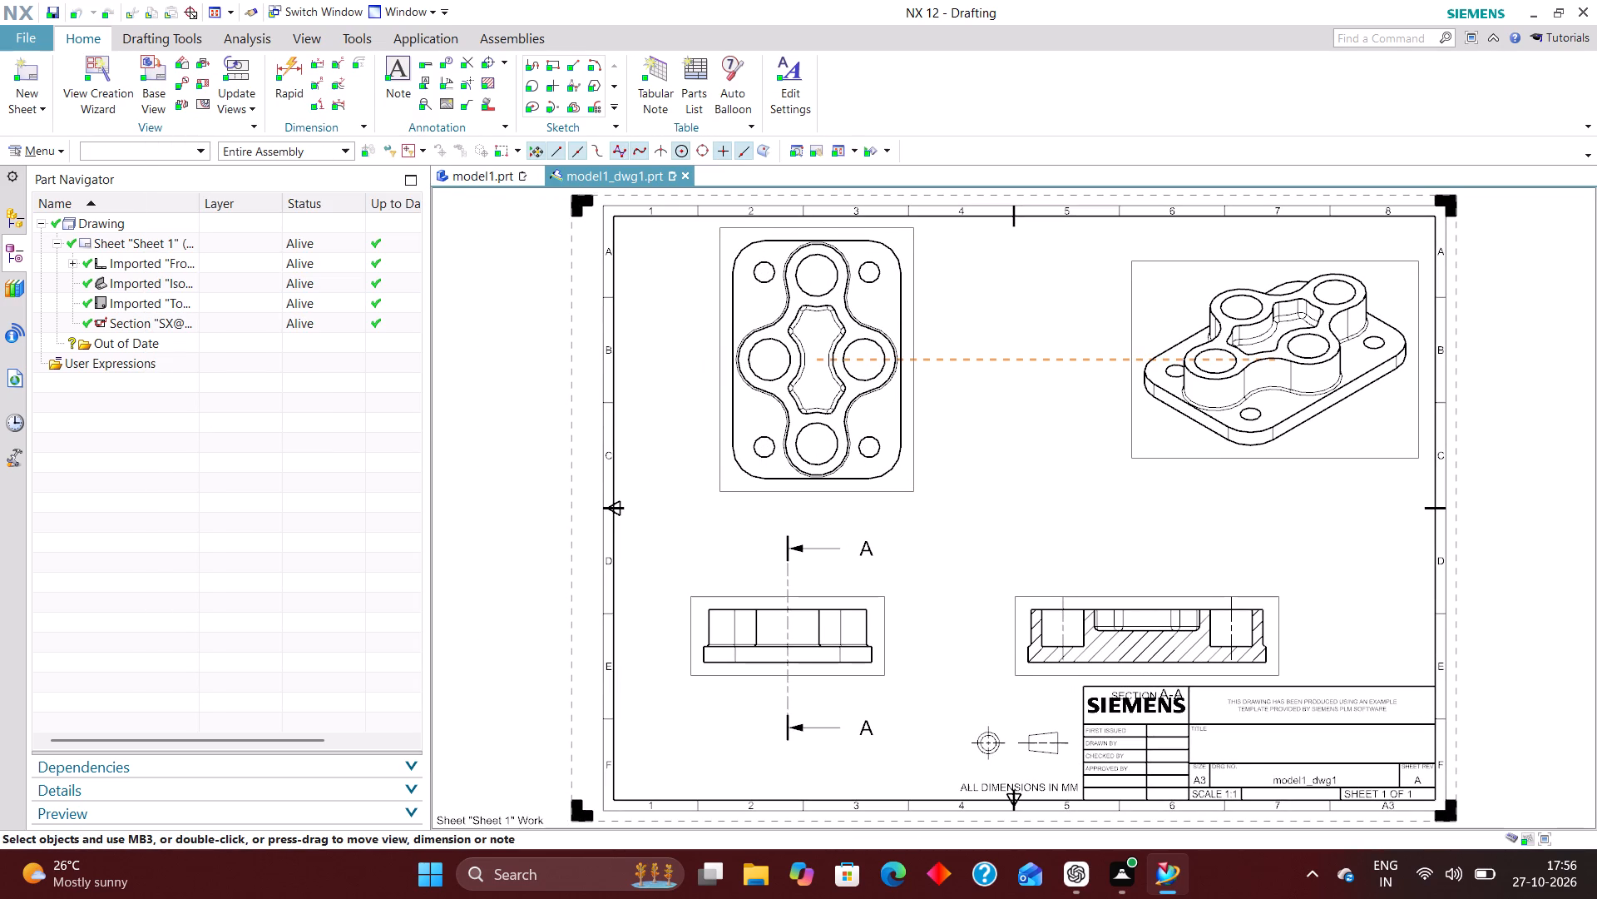
left_click_drag(916, 460, 919, 460)
Edit the sketch of section line A-A, shortening the line at both ends to sit closer to the front view.
double_click(786, 567)
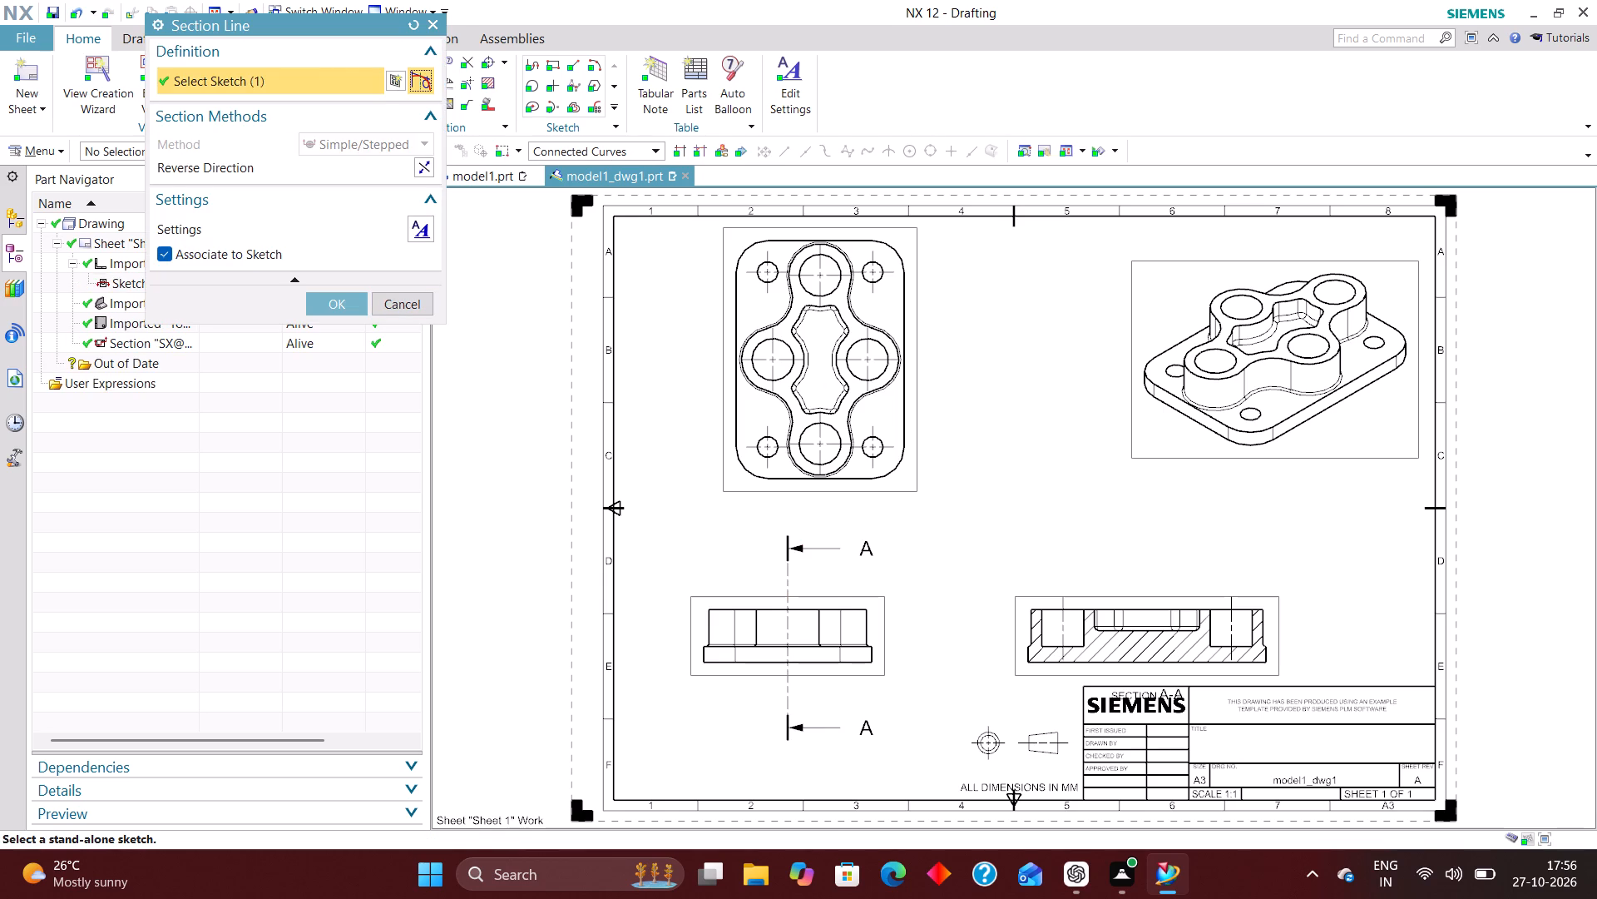
left_click(393, 76)
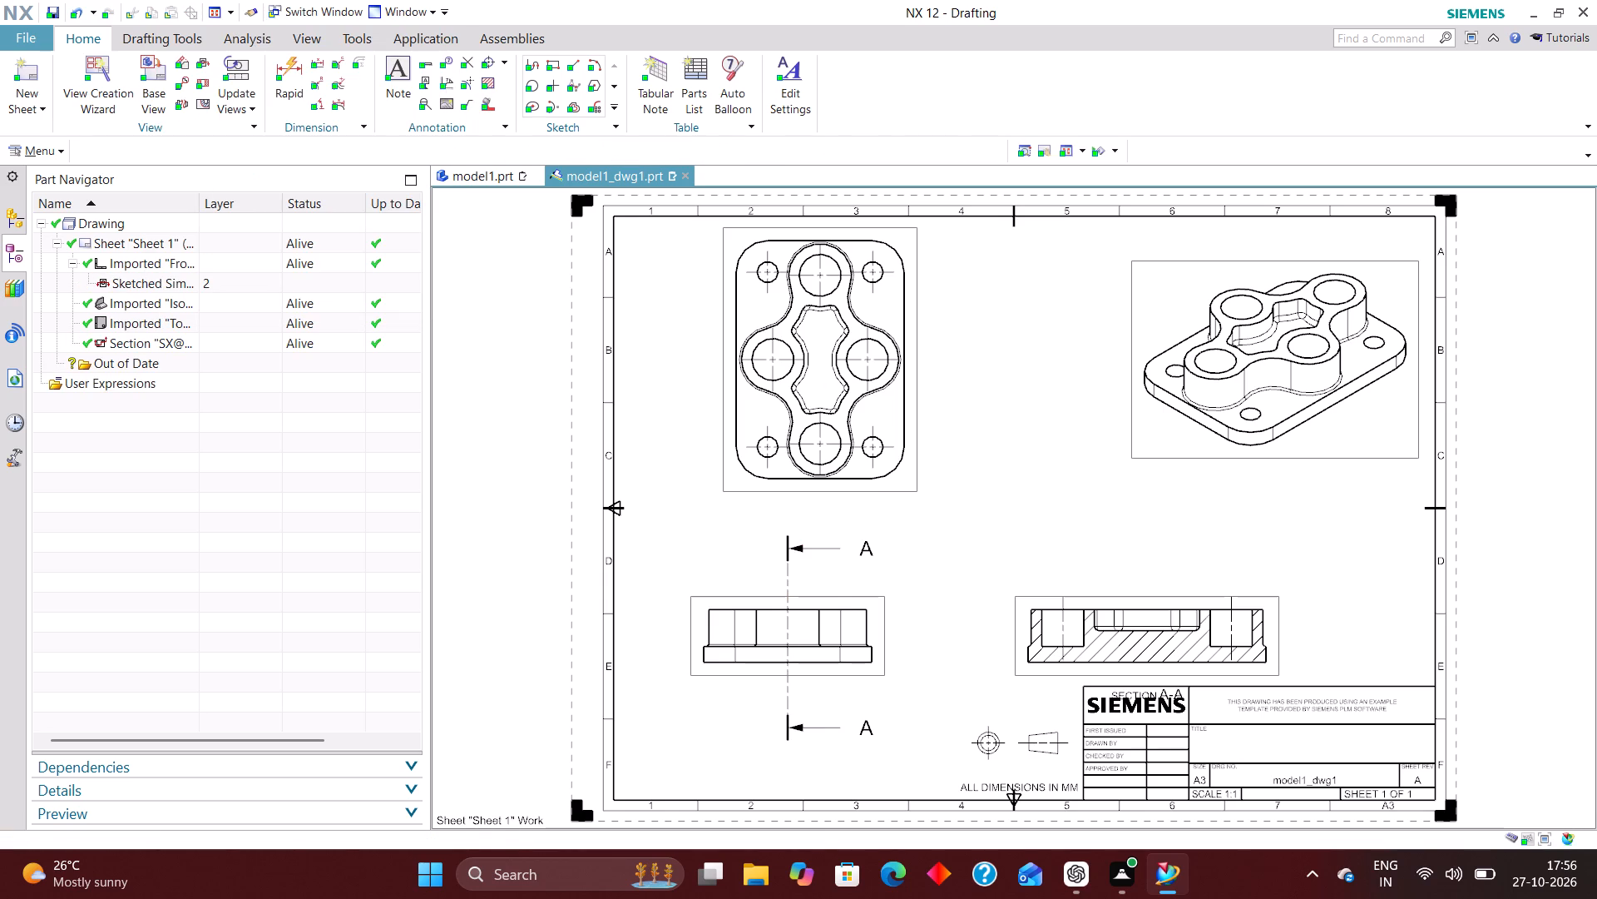
scroll(786, 745, "up", 5)
scroll(795, 709, "down", 1)
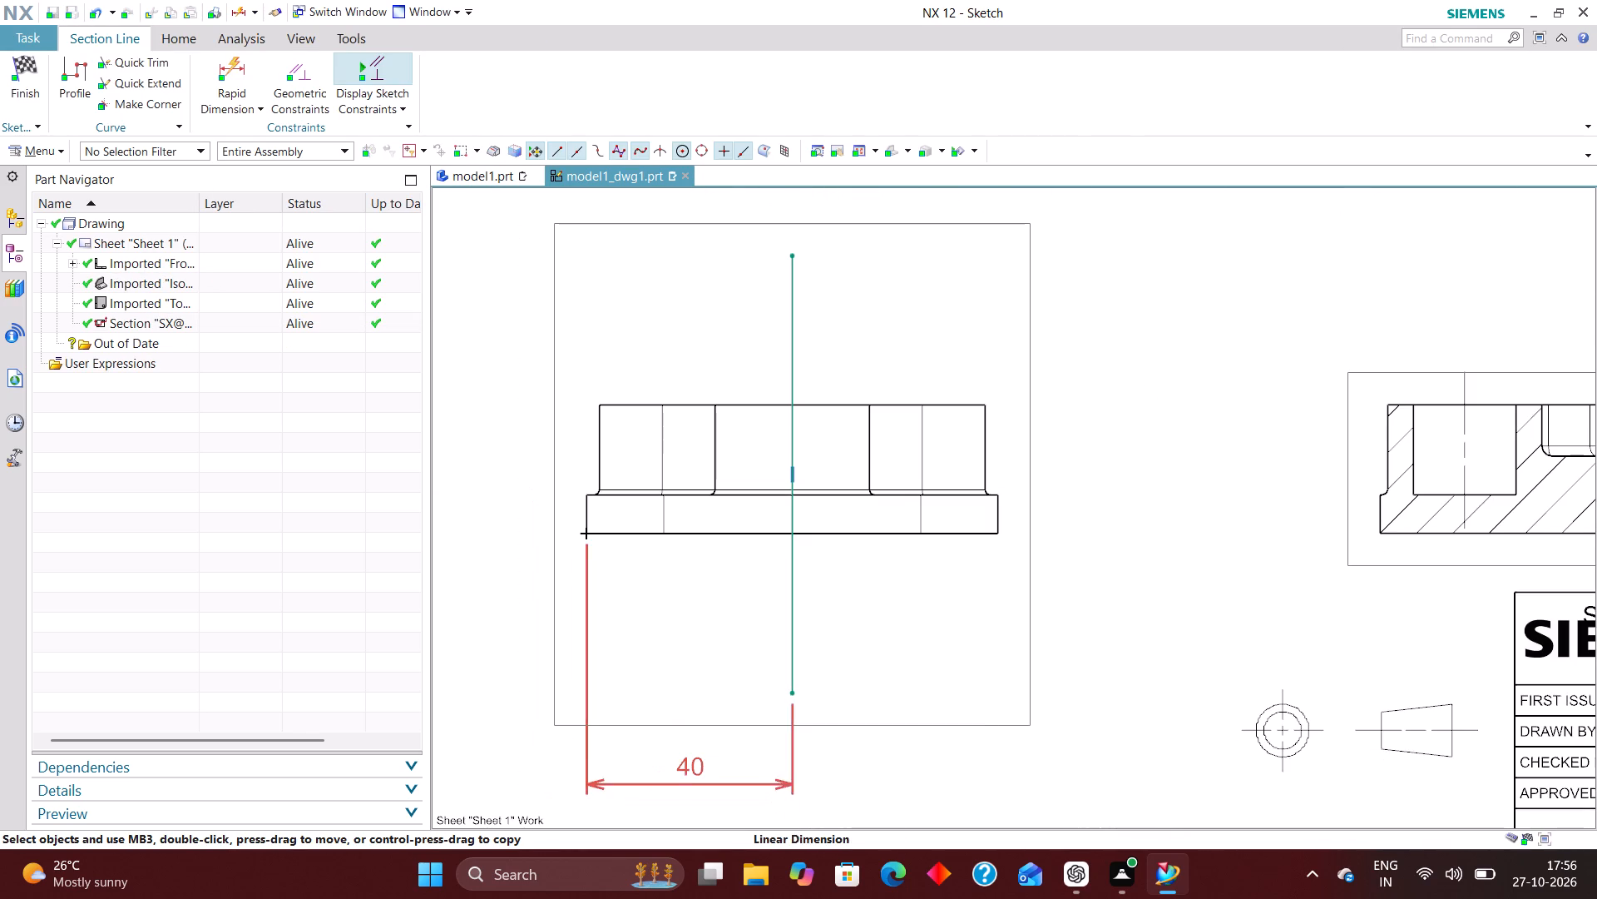
left_click_drag(789, 256, 792, 296)
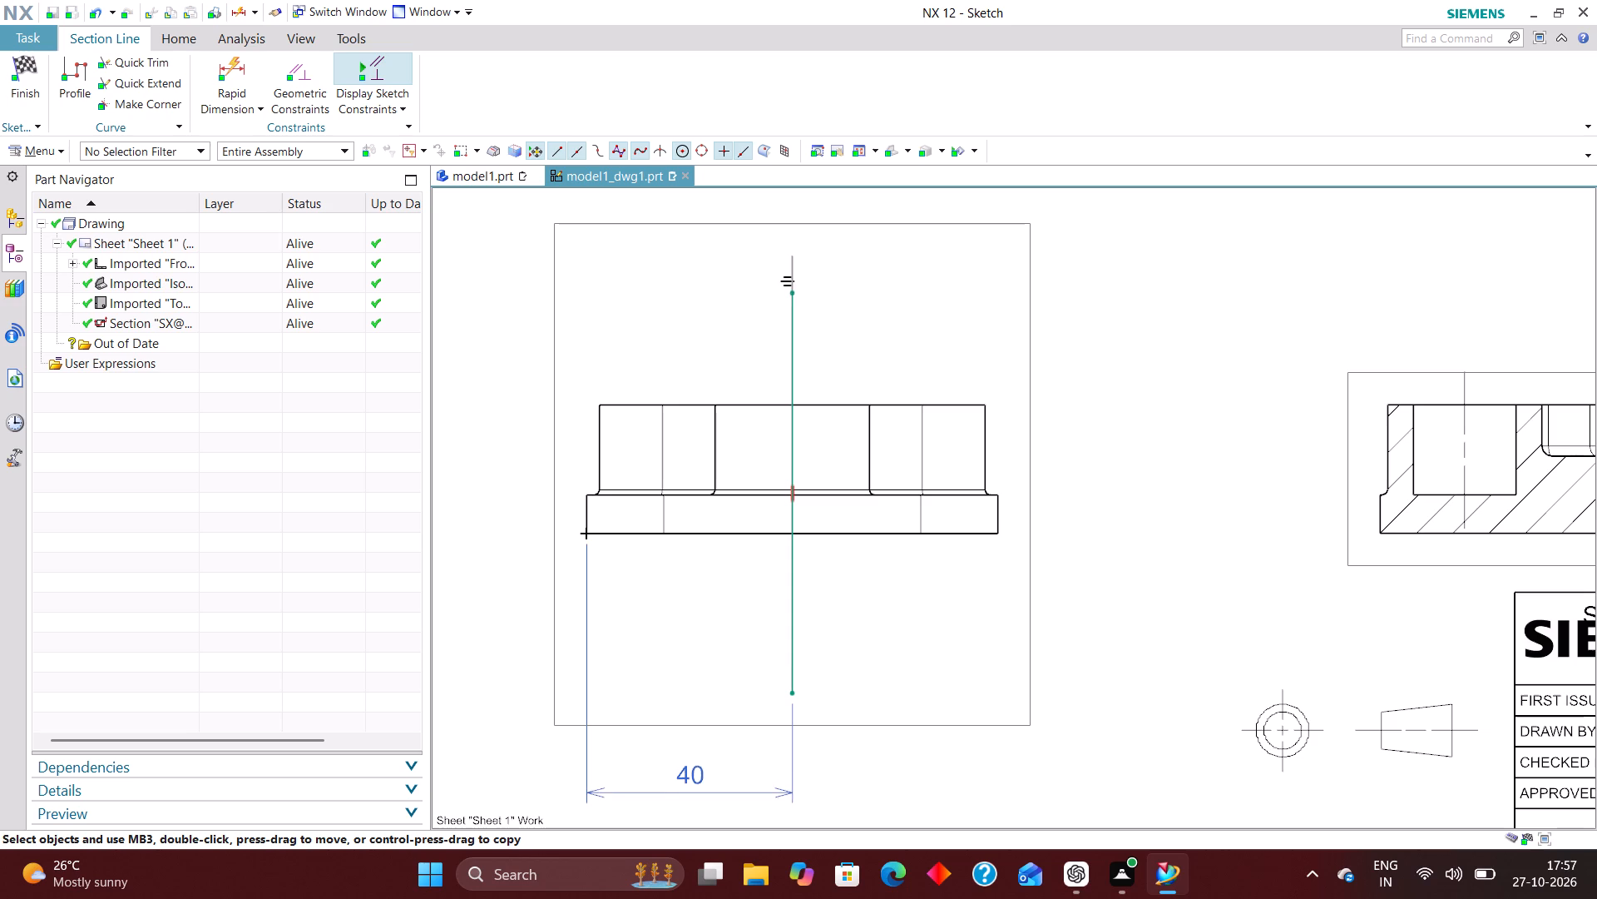
left_click_drag(792, 296, 797, 342)
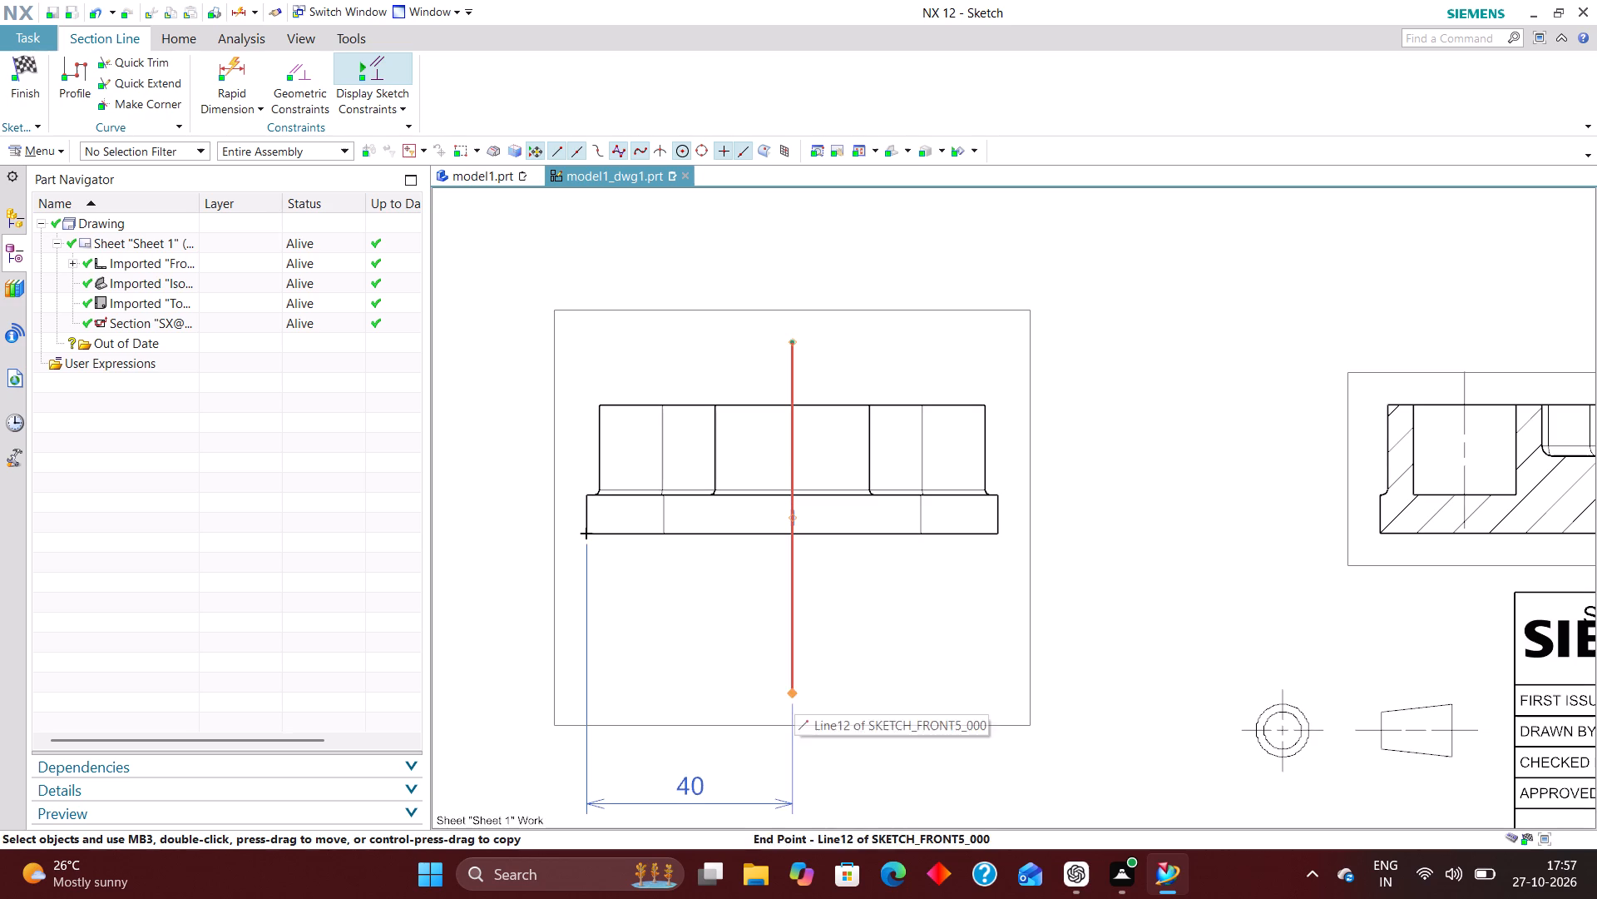
left_click_drag(794, 693, 809, 629)
left_click(24, 62)
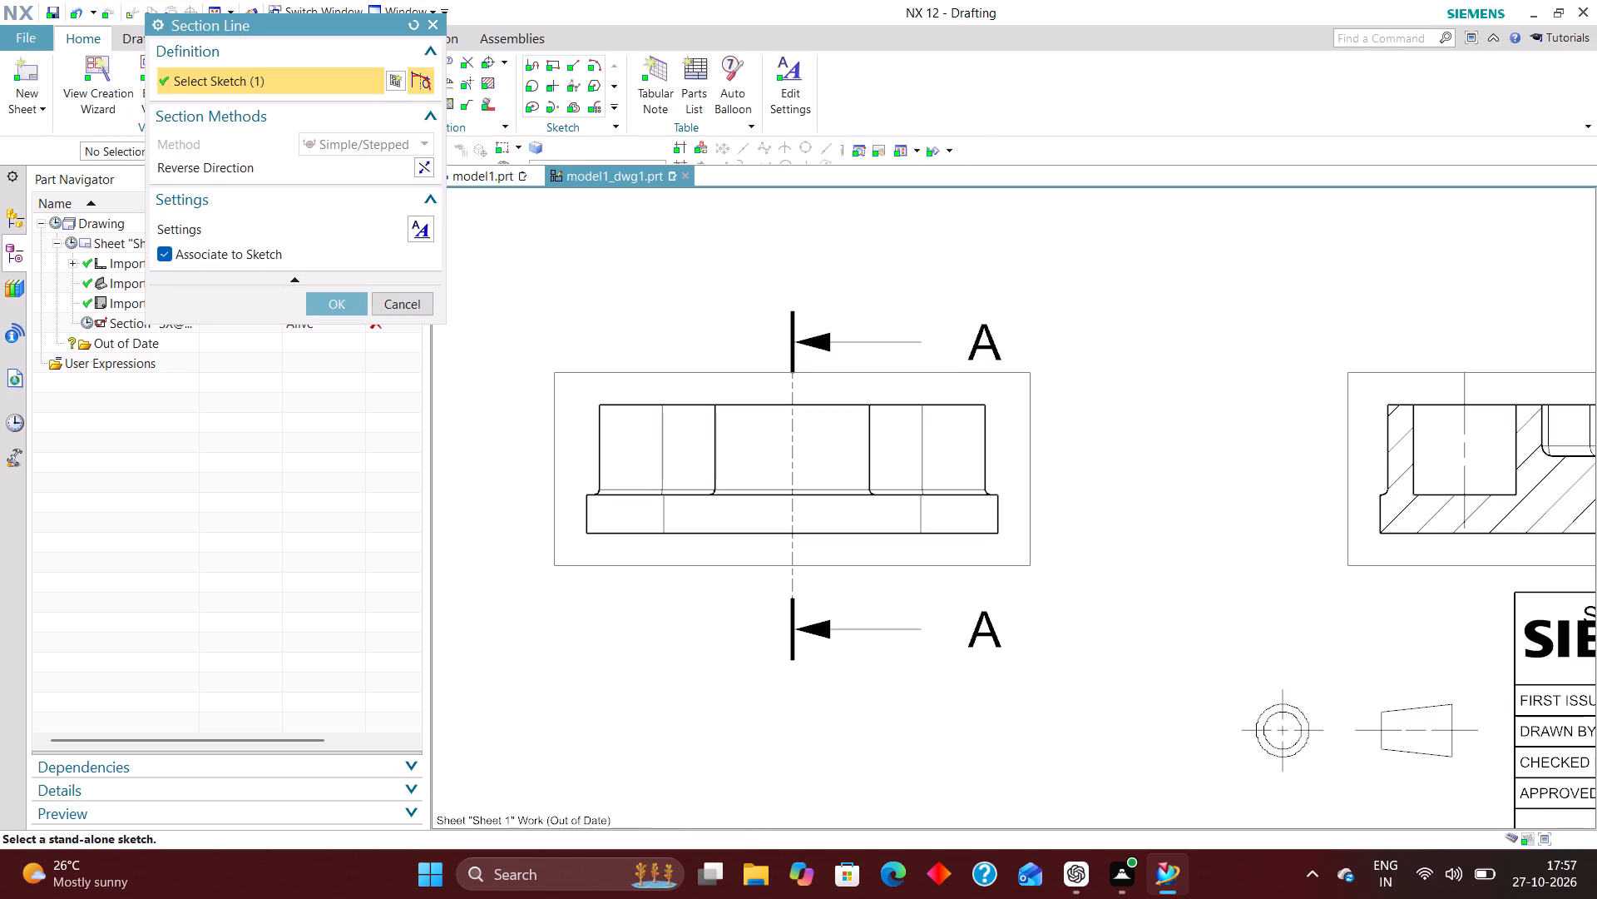
left_click_drag(980, 336, 903, 313)
left_click(957, 263)
left_click_drag(981, 362, 972, 350)
left_click(352, 307)
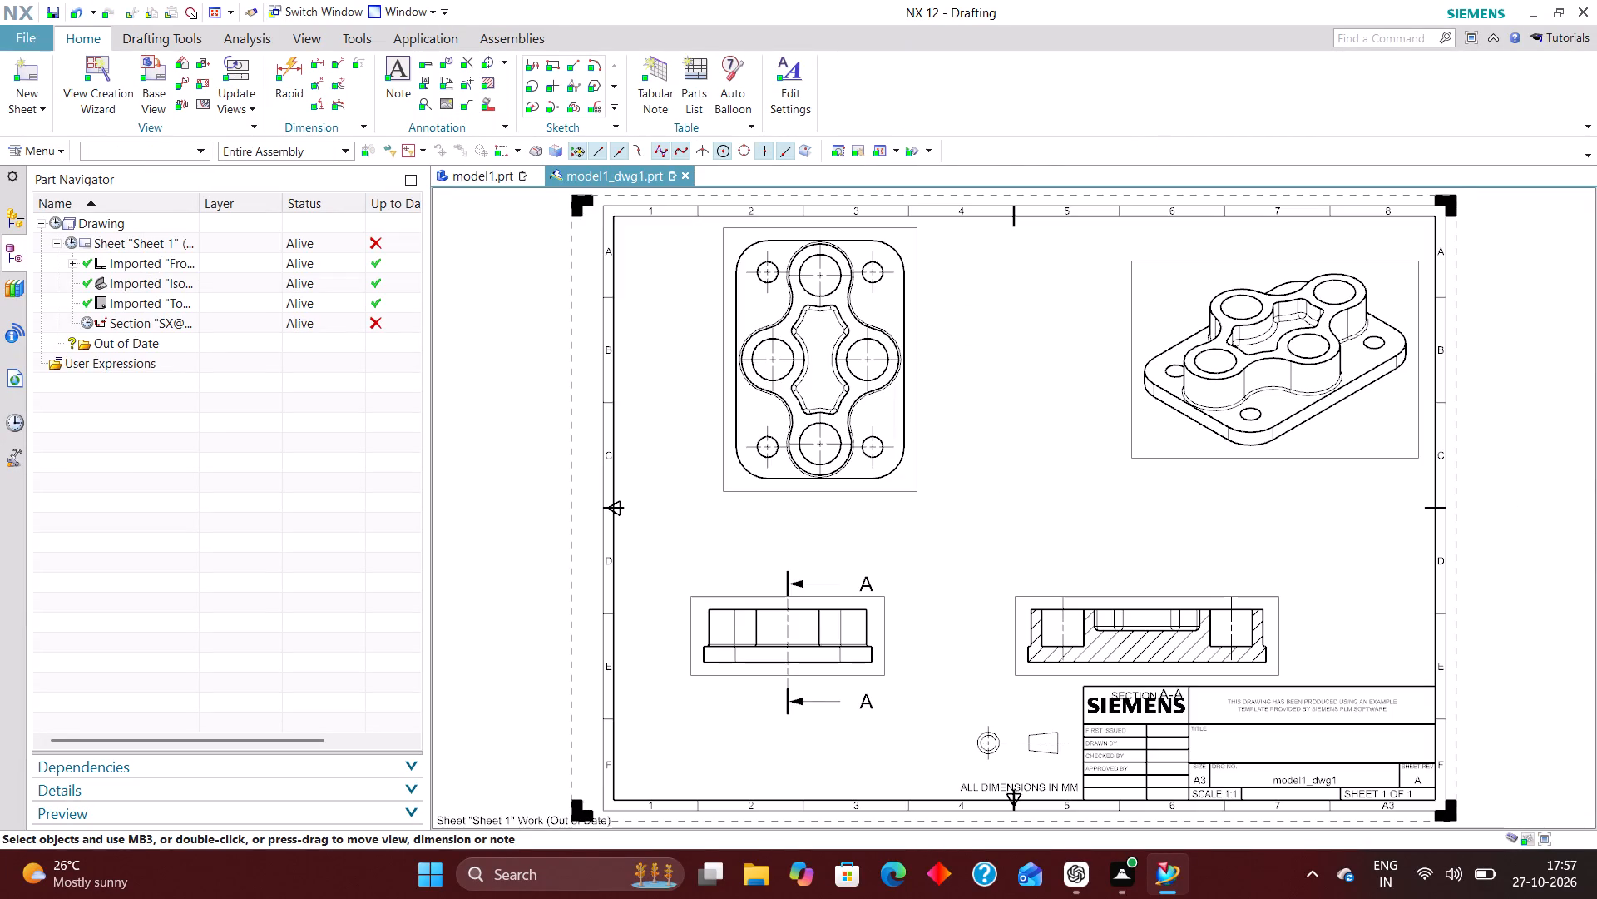
Reposition both A labels close to their arrows, the upper one above its arrow and the lower one below.
scroll(858, 619, "up", 5)
left_click_drag(888, 507, 731, 479)
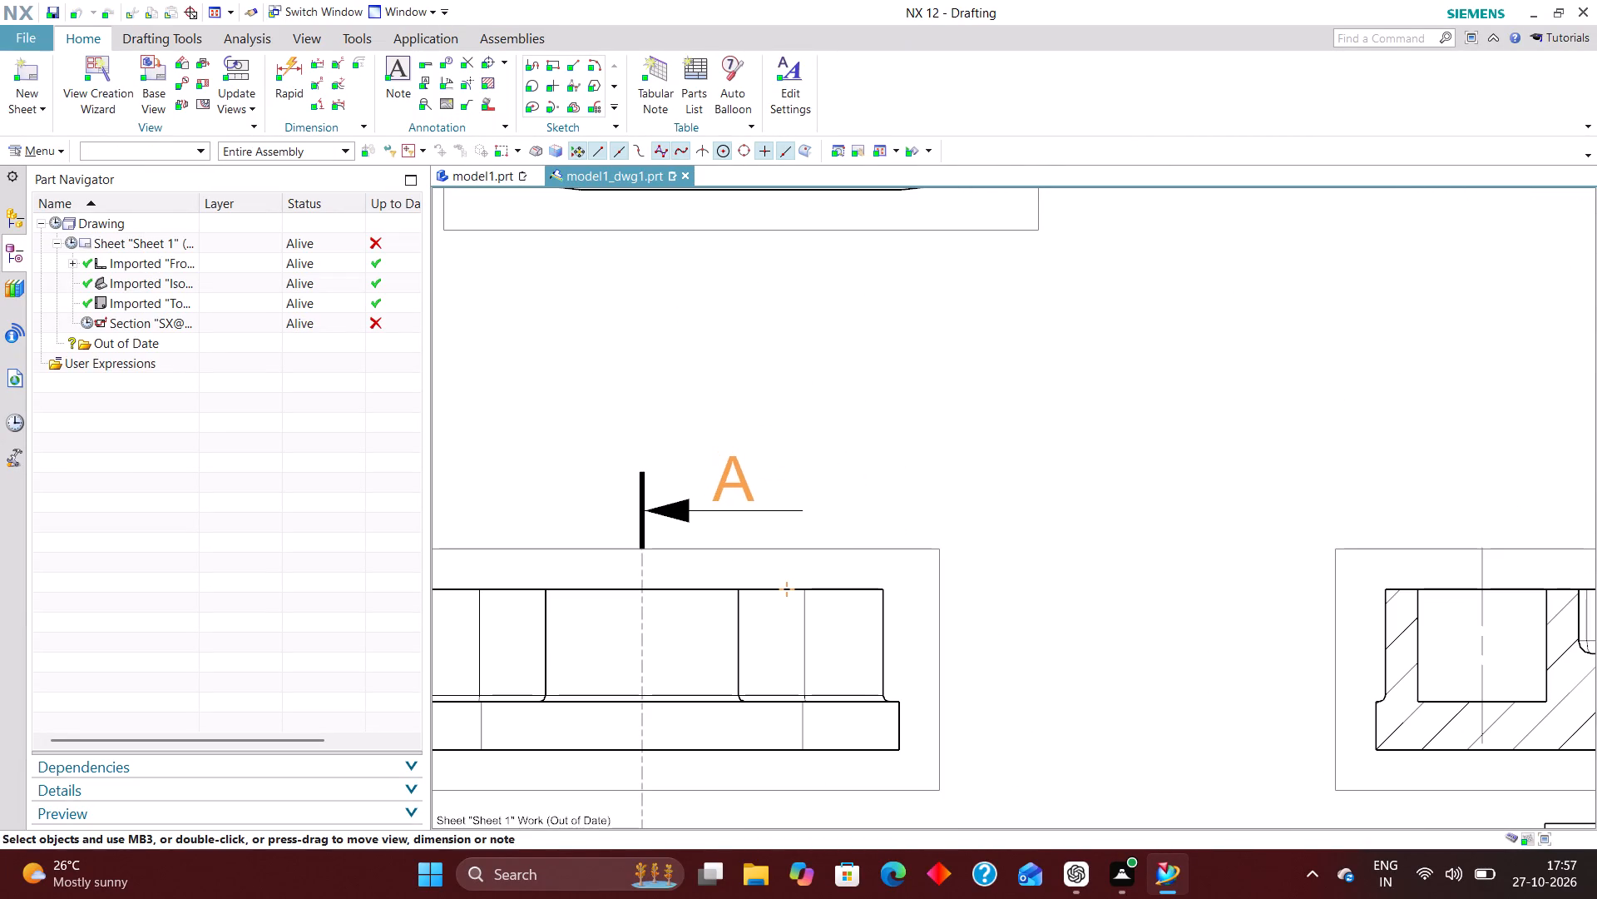
left_click_drag(731, 479, 734, 481)
scroll(768, 405, "down", 3)
left_click_drag(830, 642, 781, 657)
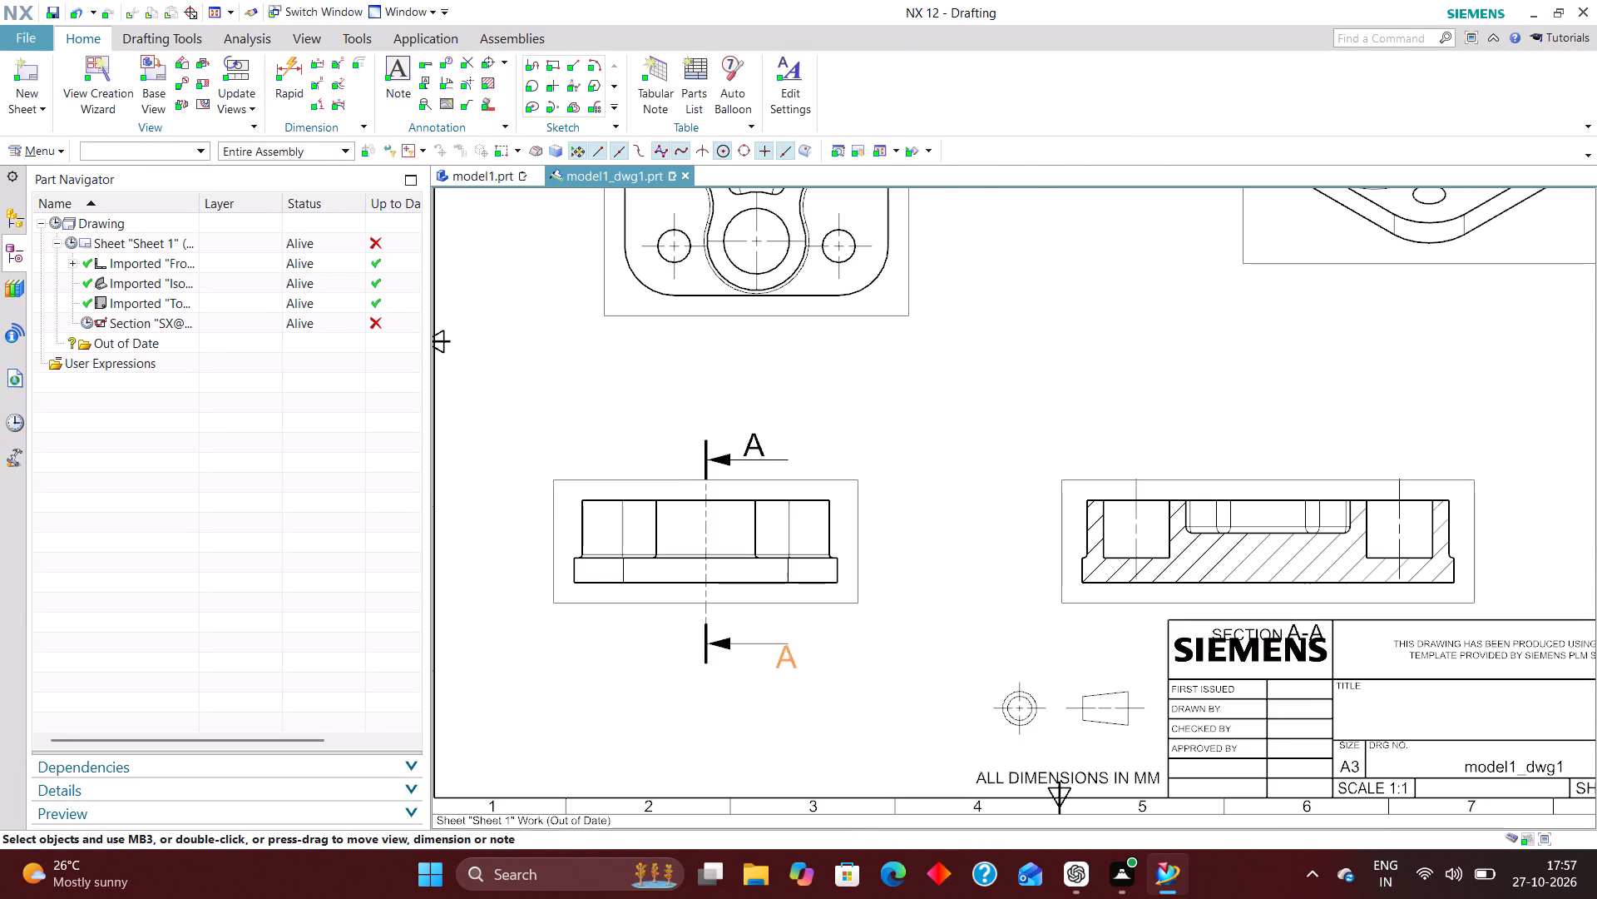
left_click_drag(781, 657, 762, 662)
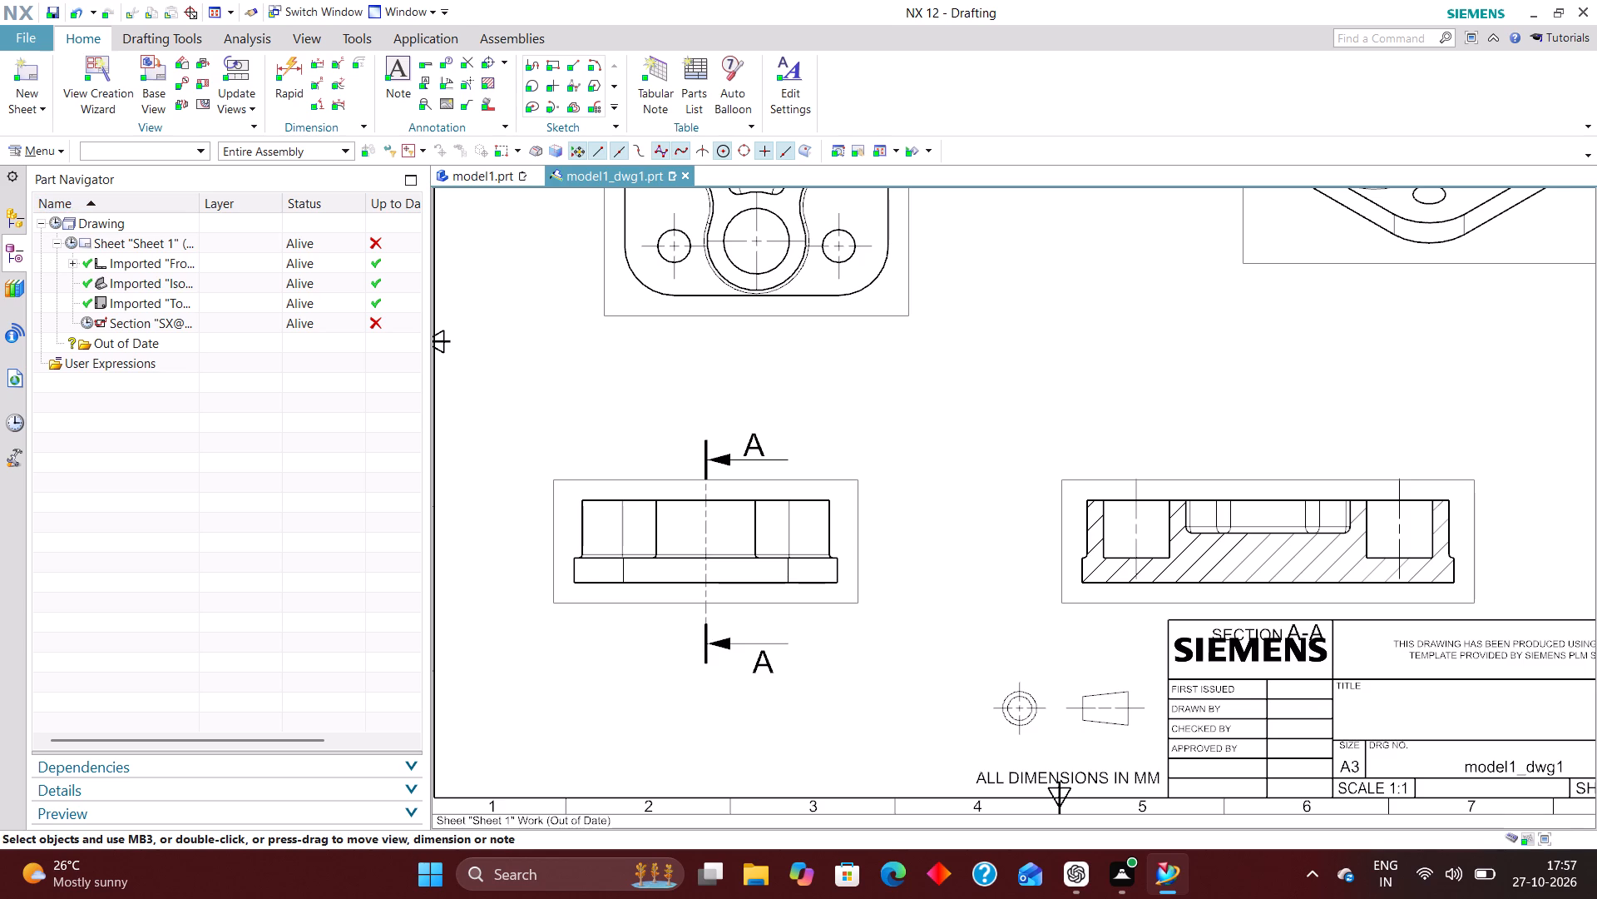
Update the out-of-date drawing views to match the shortened section line.
left_click(55, 222)
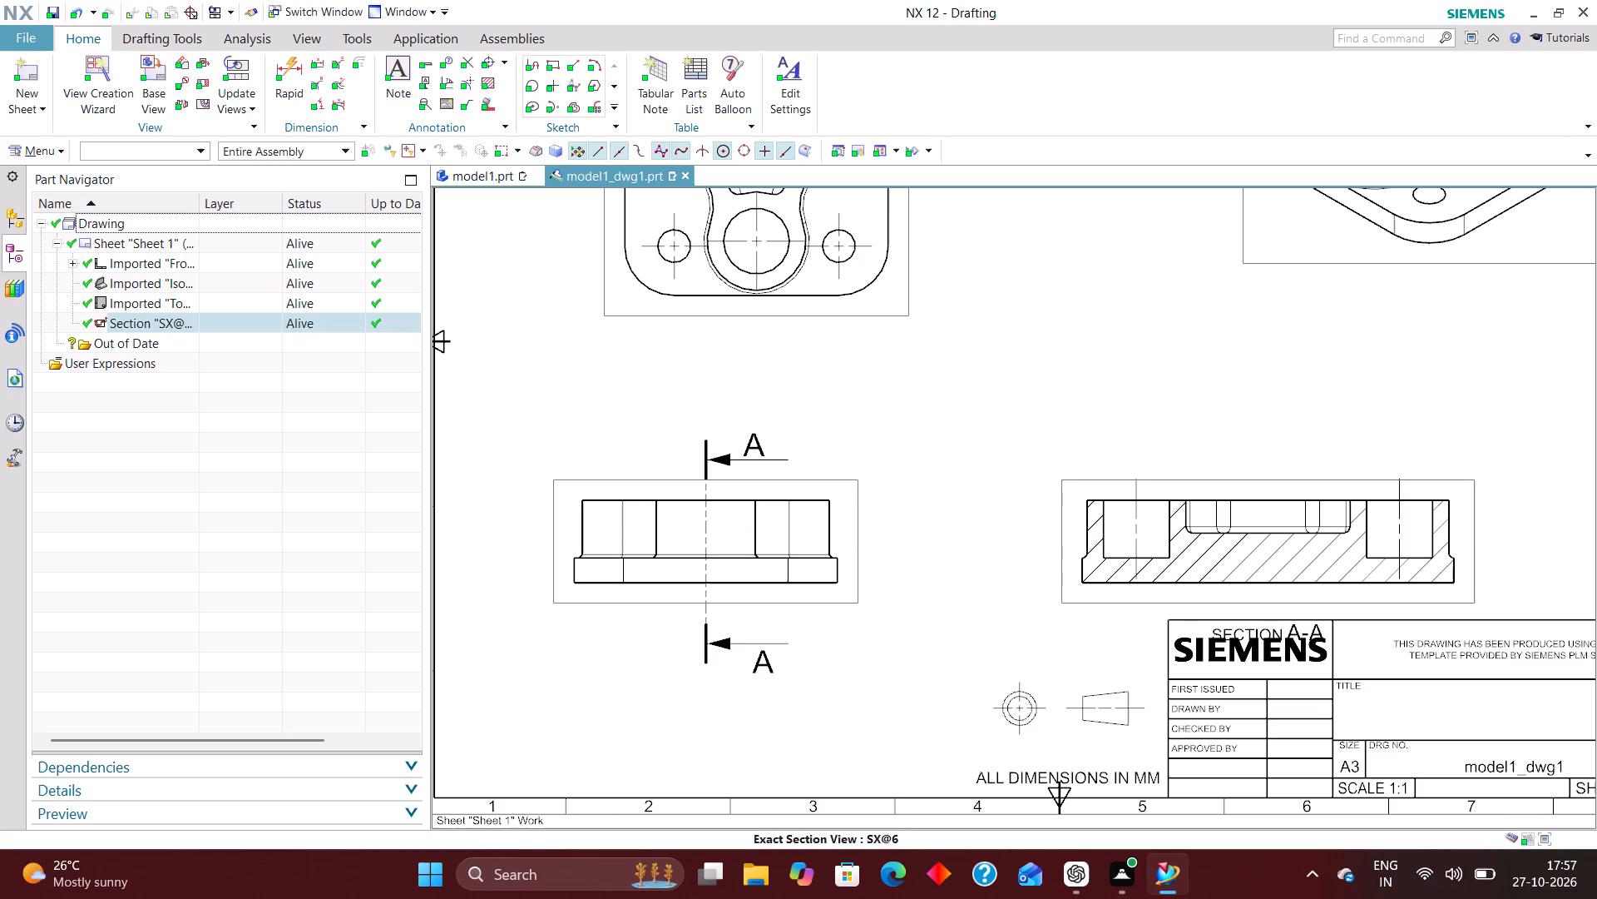
Move the section view and its aligned front view upward so the SECTION A-A label clears the title block.
scroll(1016, 488, "down", 2)
scroll(1205, 503, "up", 3)
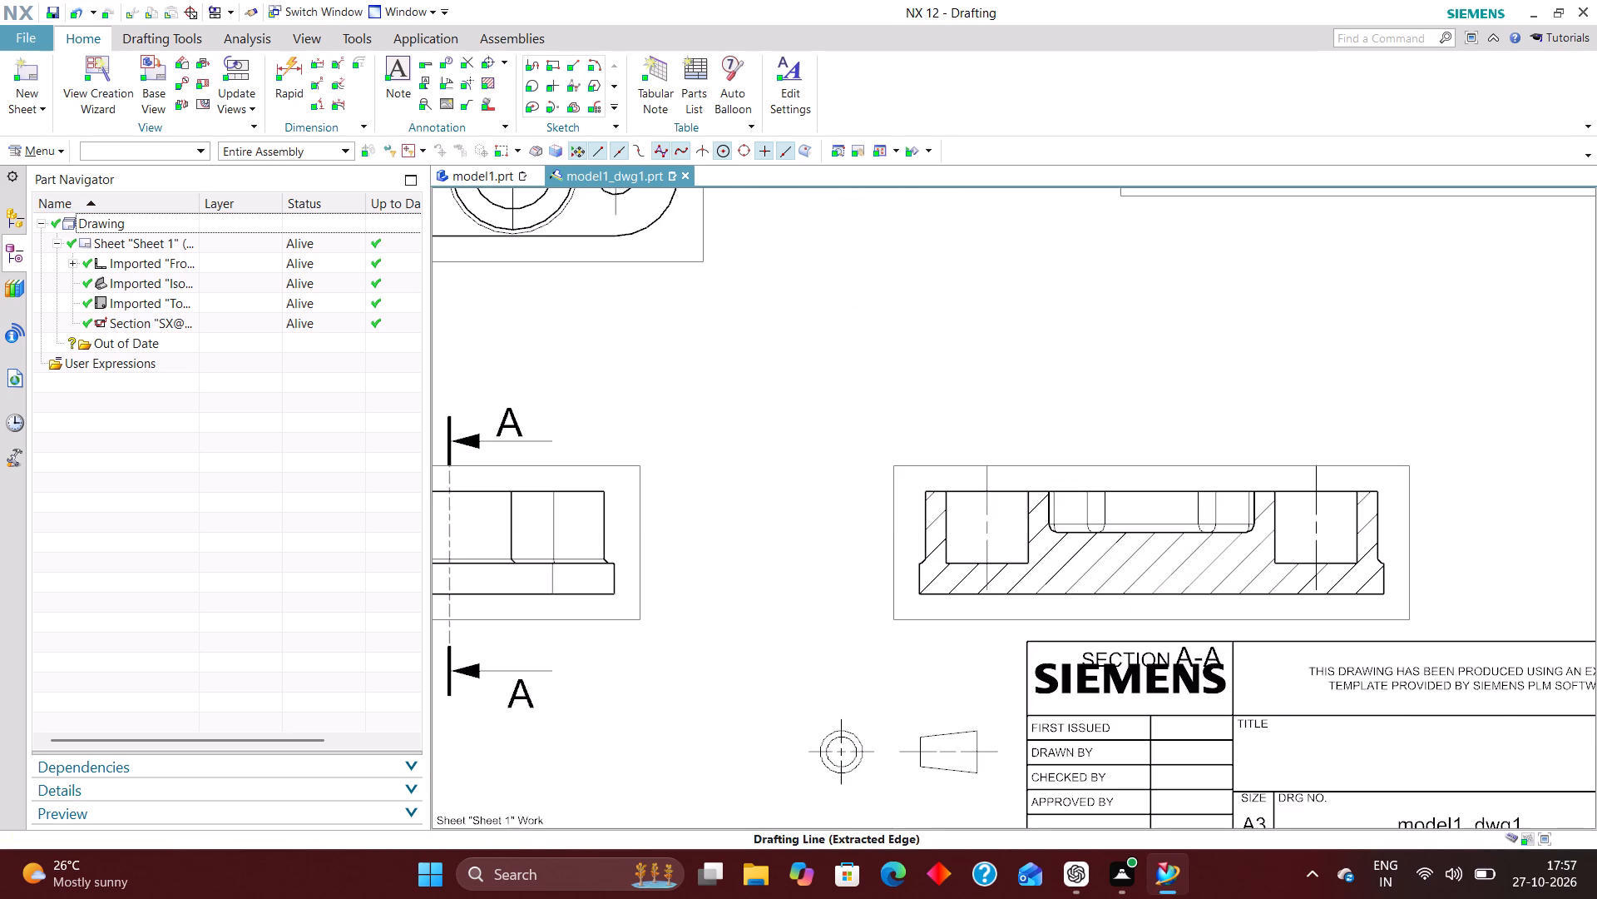
left_click_drag(1199, 469, 1201, 413)
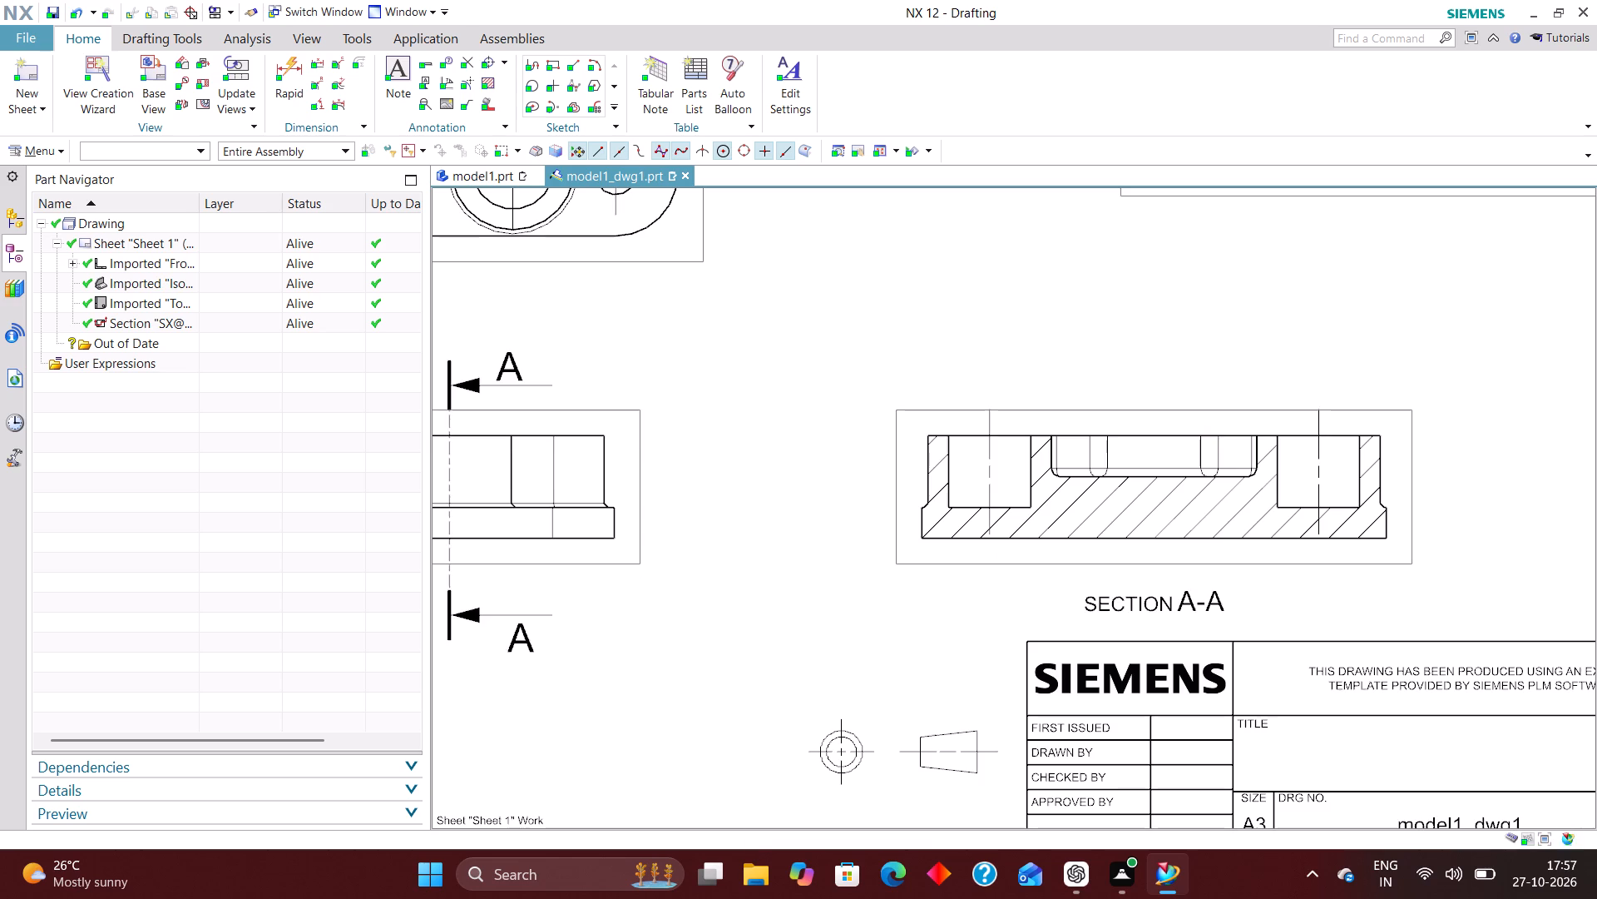
Edit Sheet 1 to use first-angle projection.
scroll(1062, 594, "down", 3)
scroll(804, 654, "up", 2)
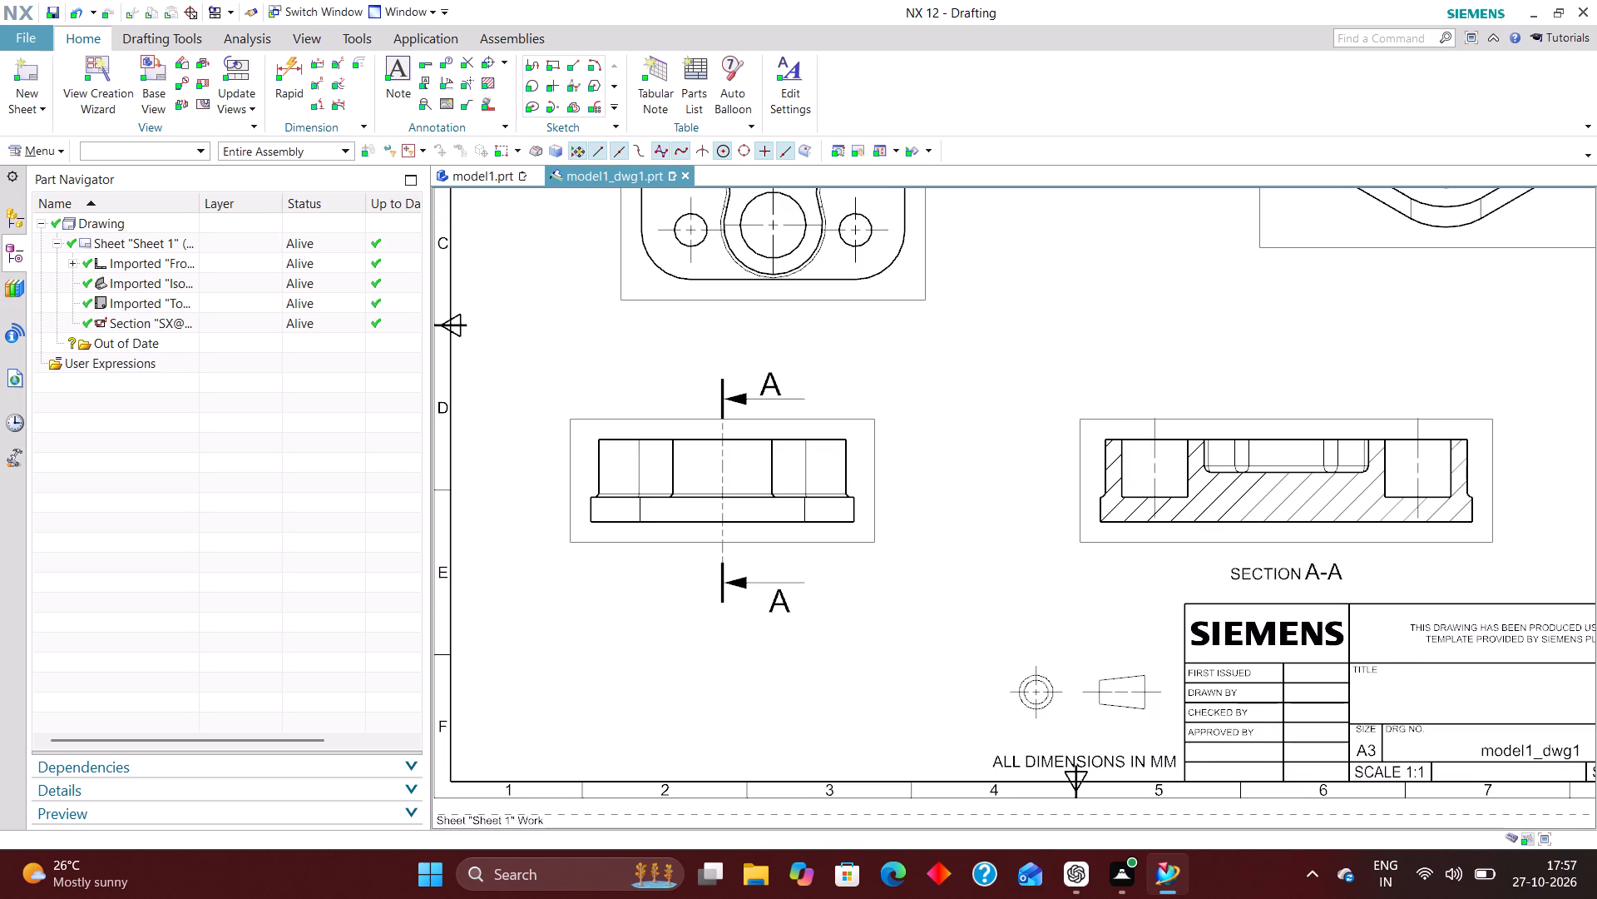
scroll(809, 665, "down", 3)
right_click_drag(975, 397, 938, 489)
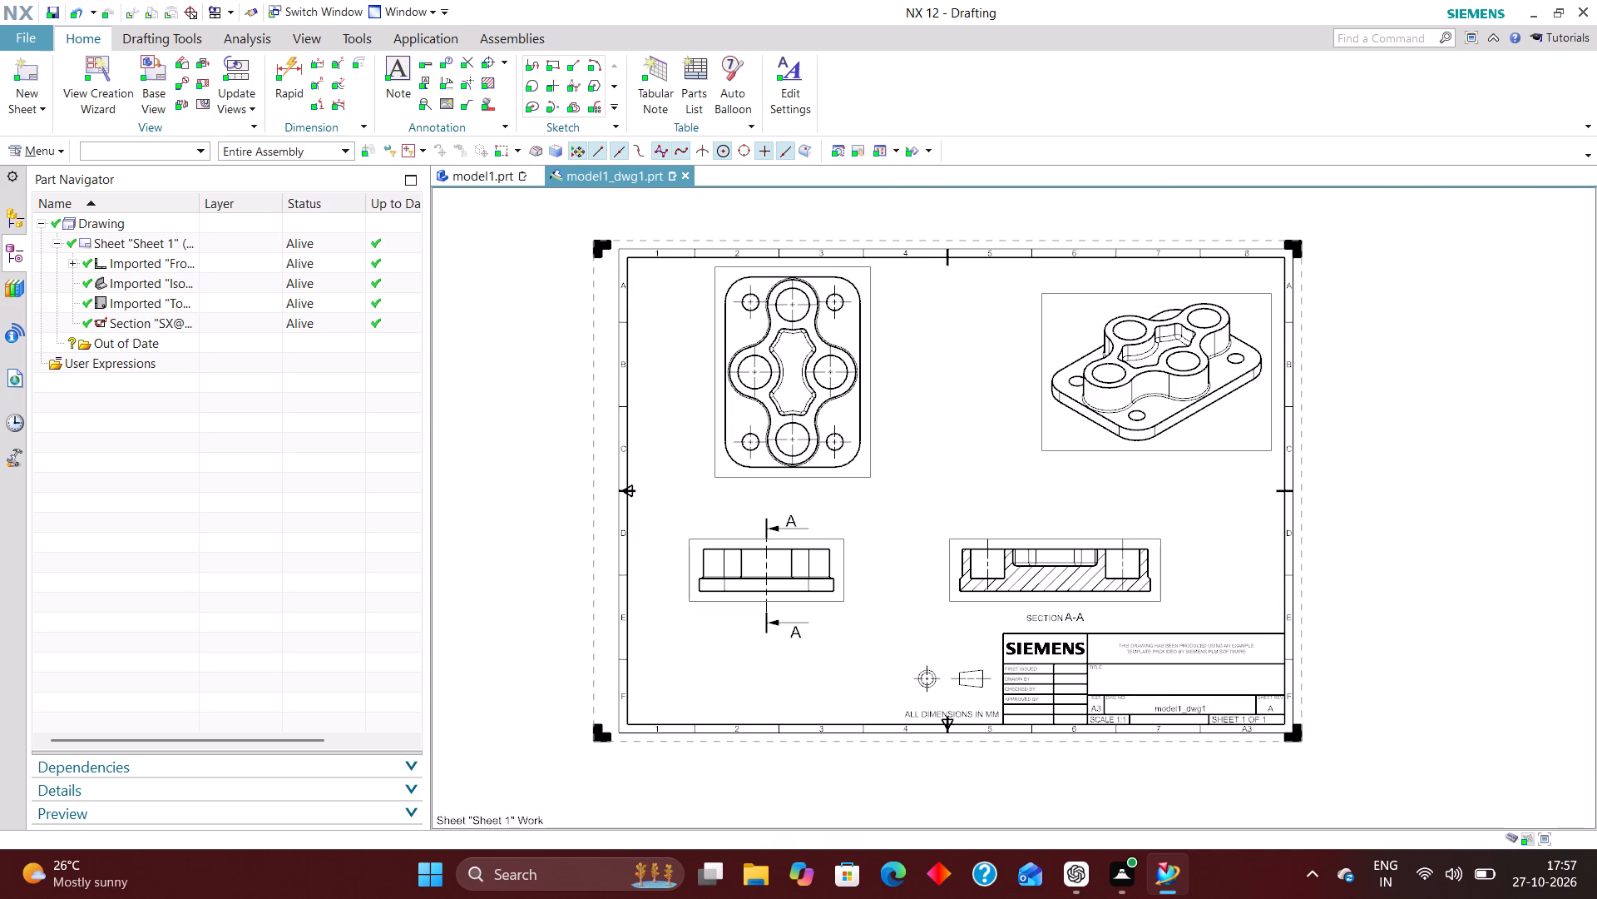
right_click(596, 642)
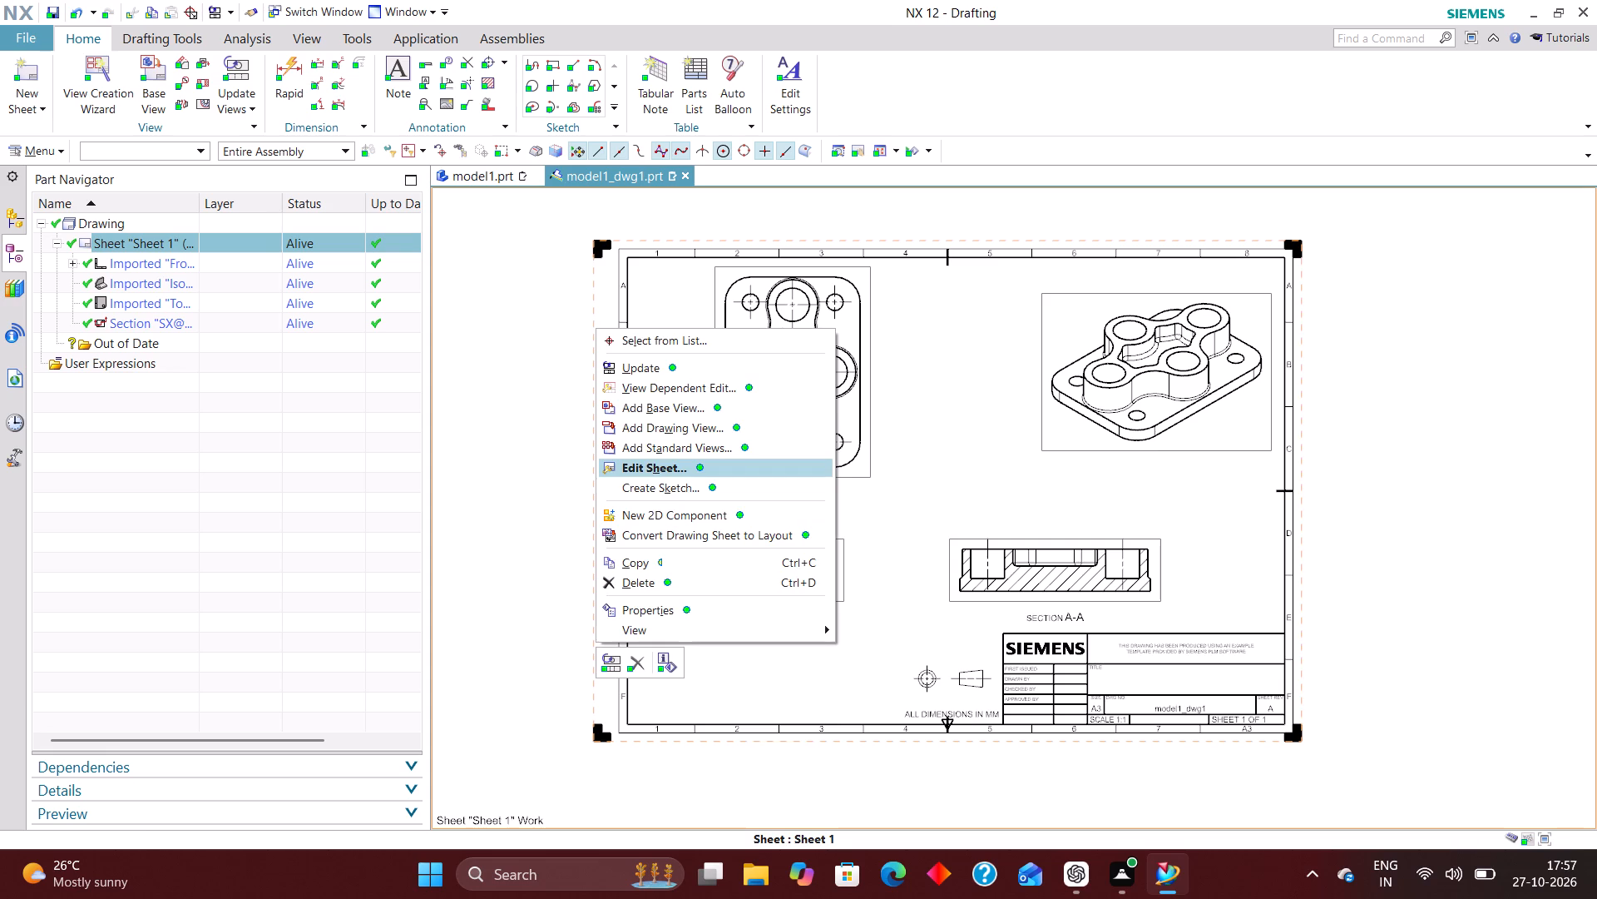
left_click(677, 459)
left_click(205, 544)
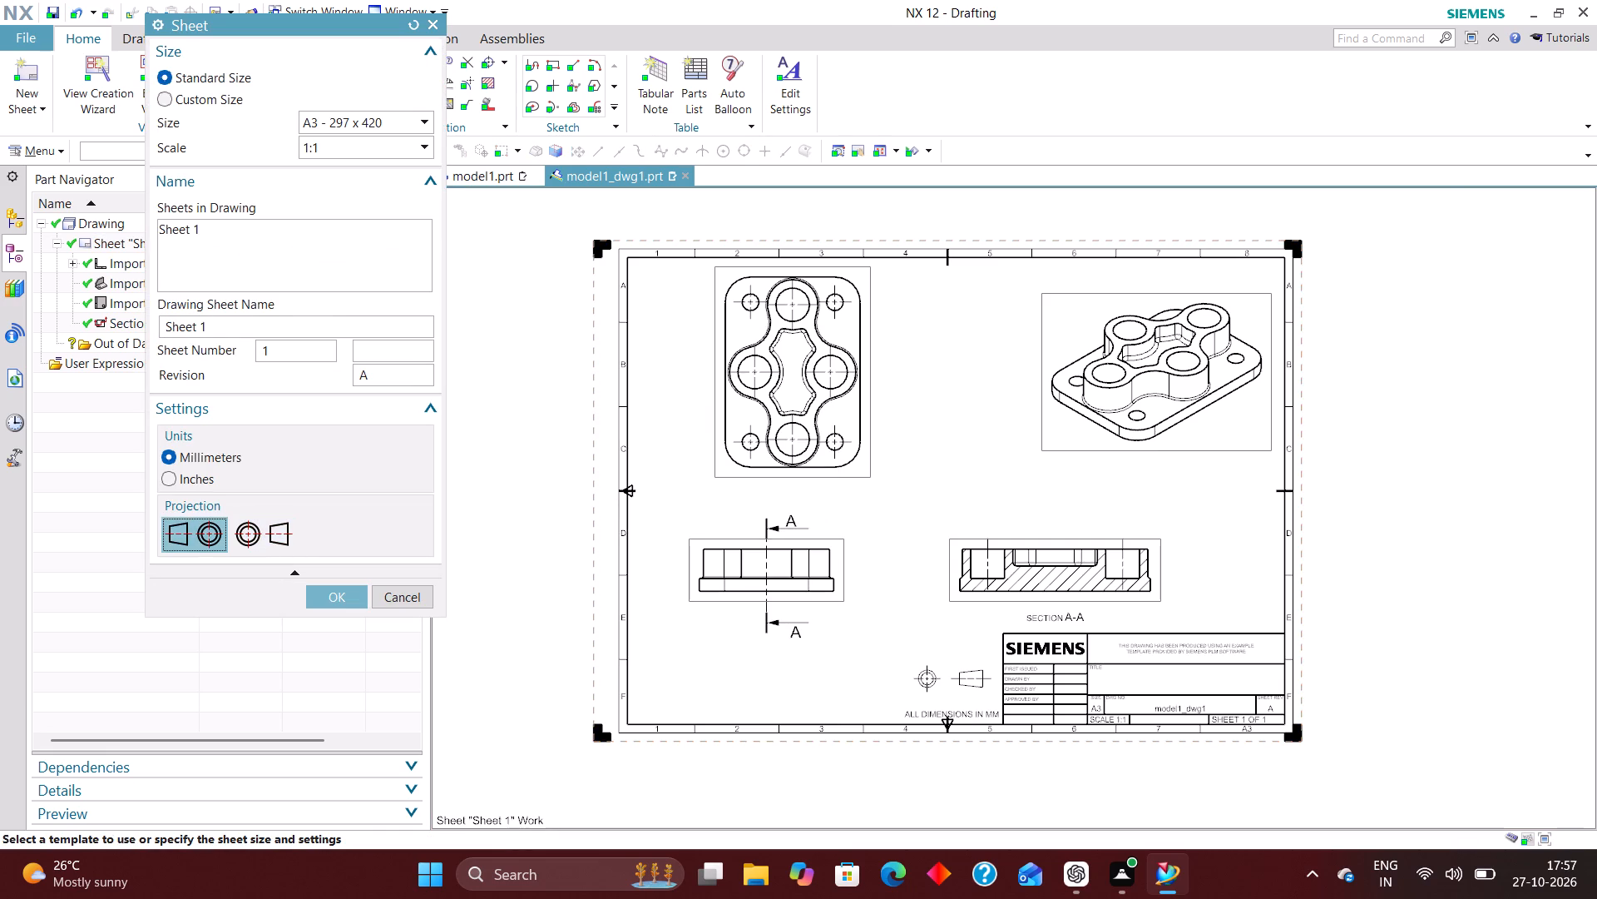
left_click(341, 596)
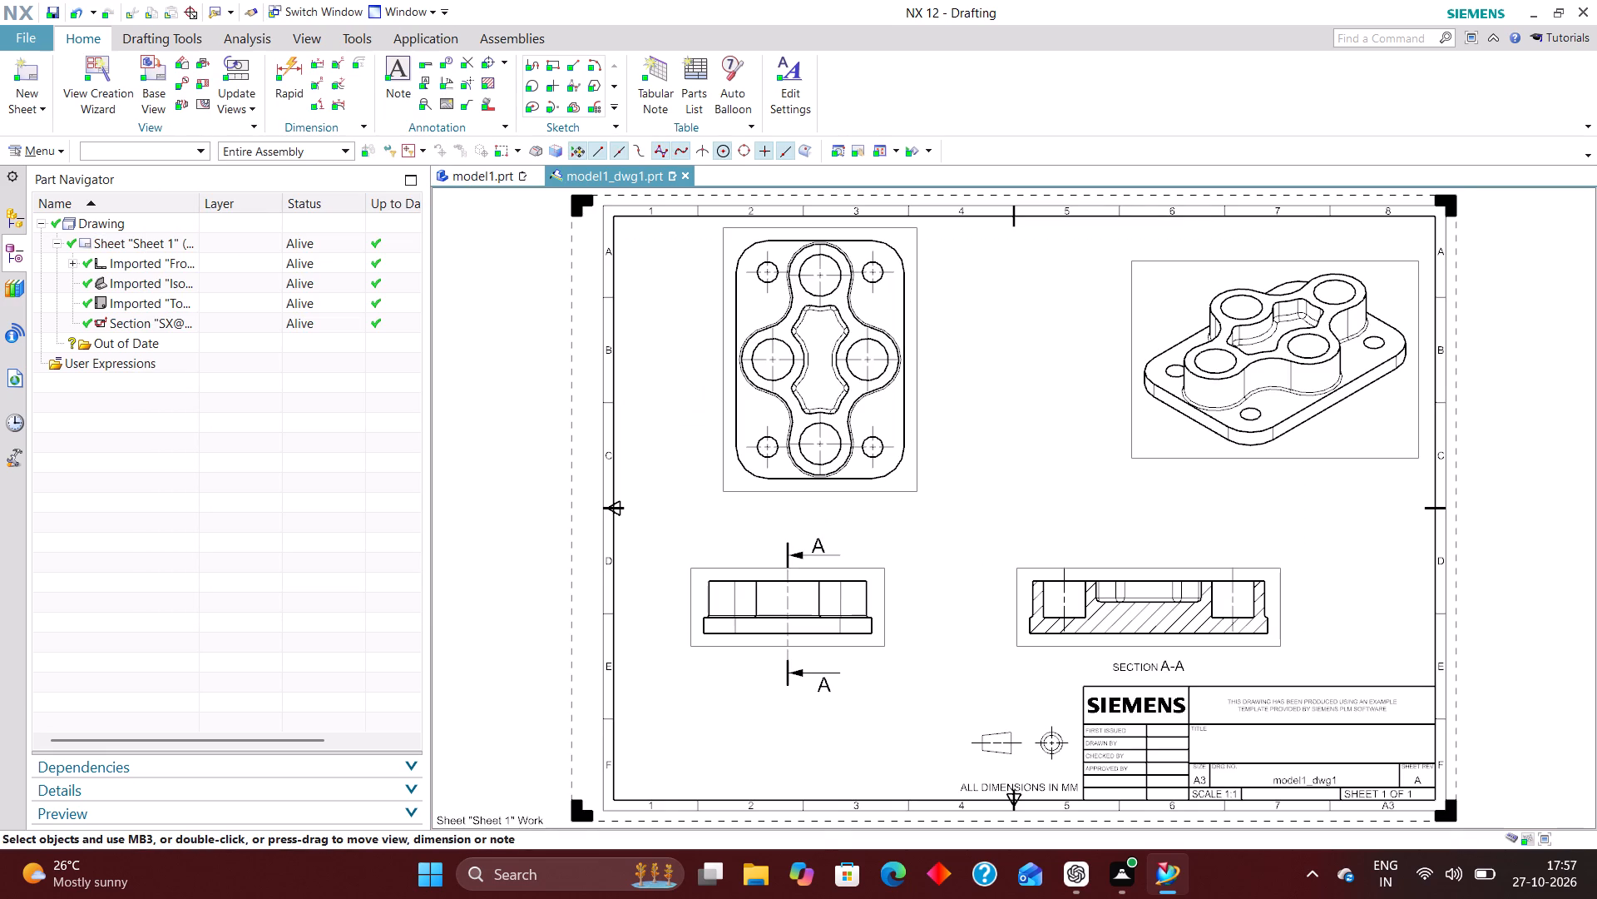
Dimension the central pocket's depth in section view A-A with a rapid dimension placed beside the view.
left_click(284, 70)
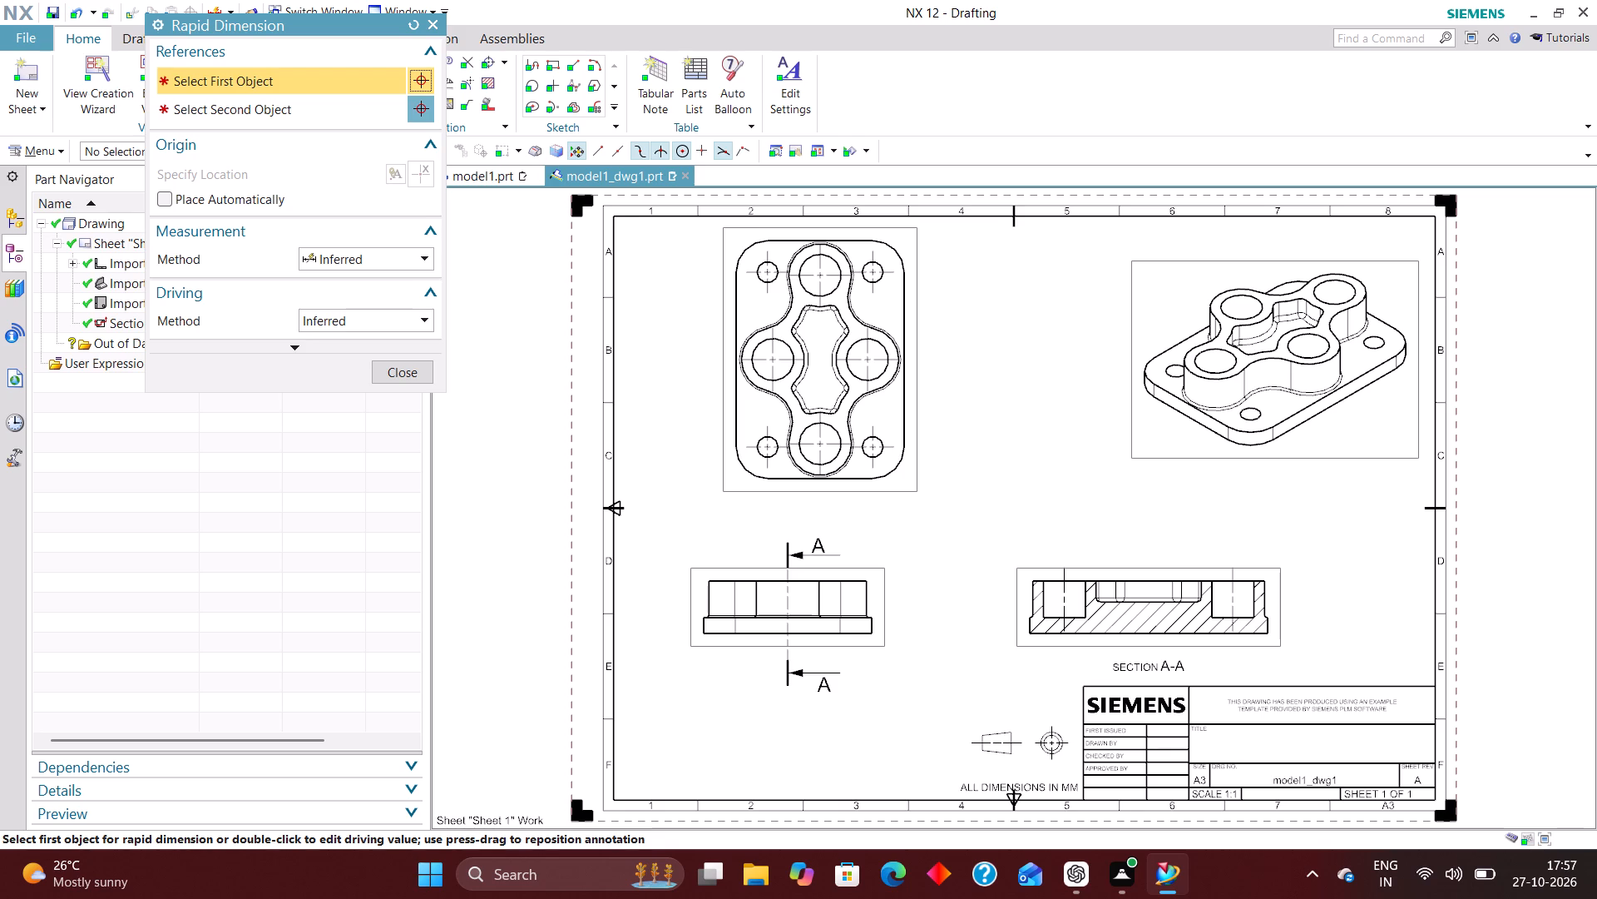
scroll(1243, 638, "up", 3)
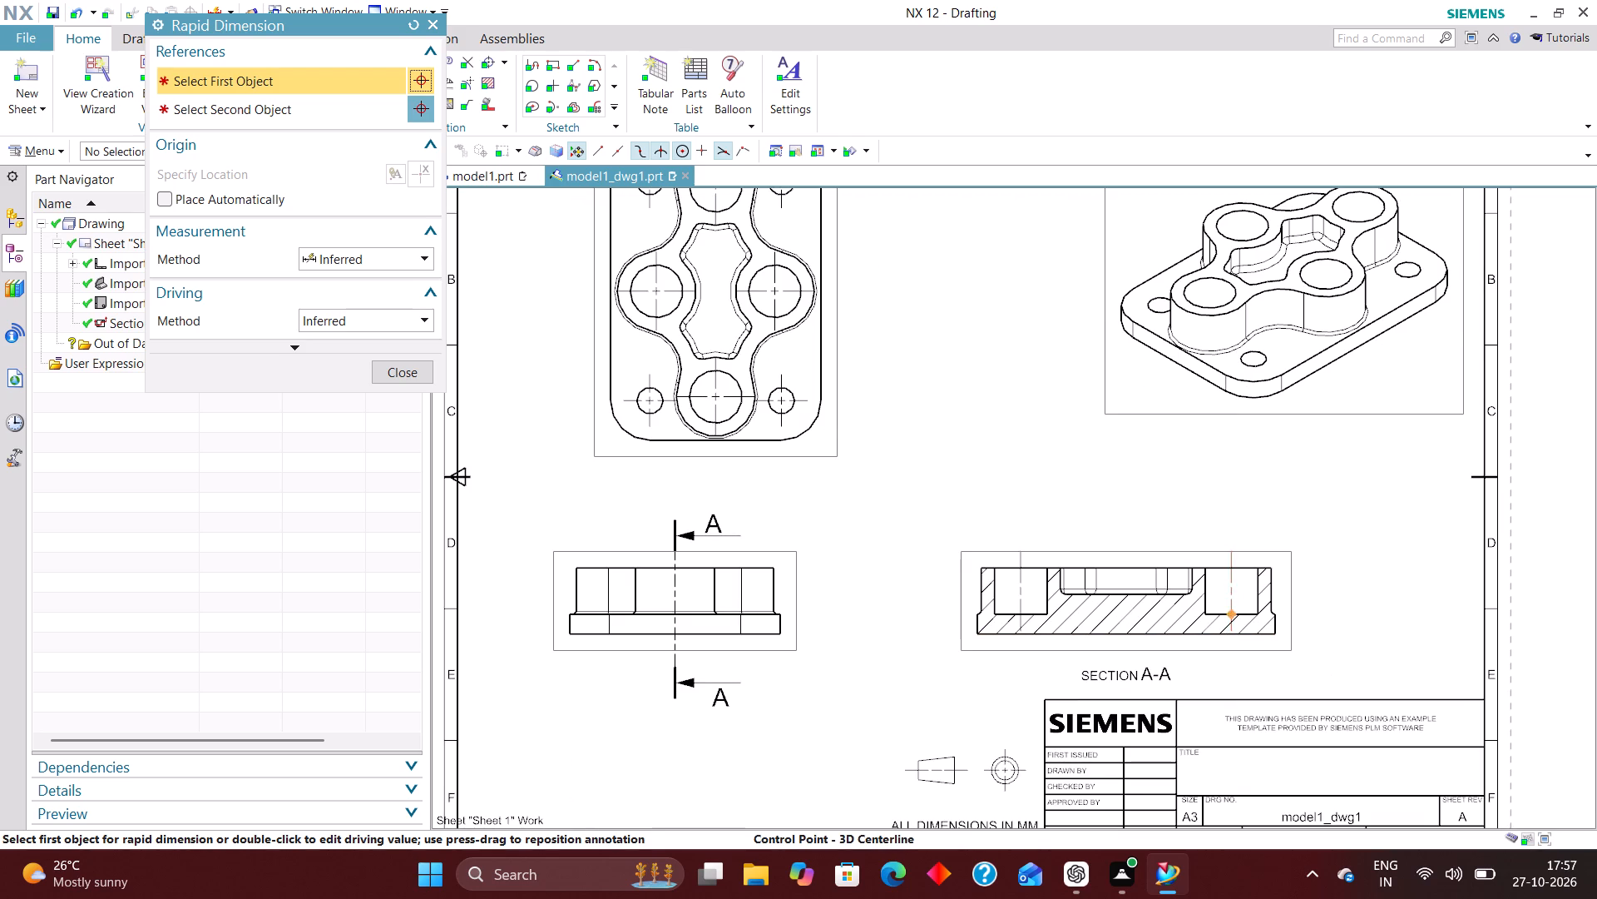
scroll(1219, 589, "up", 4)
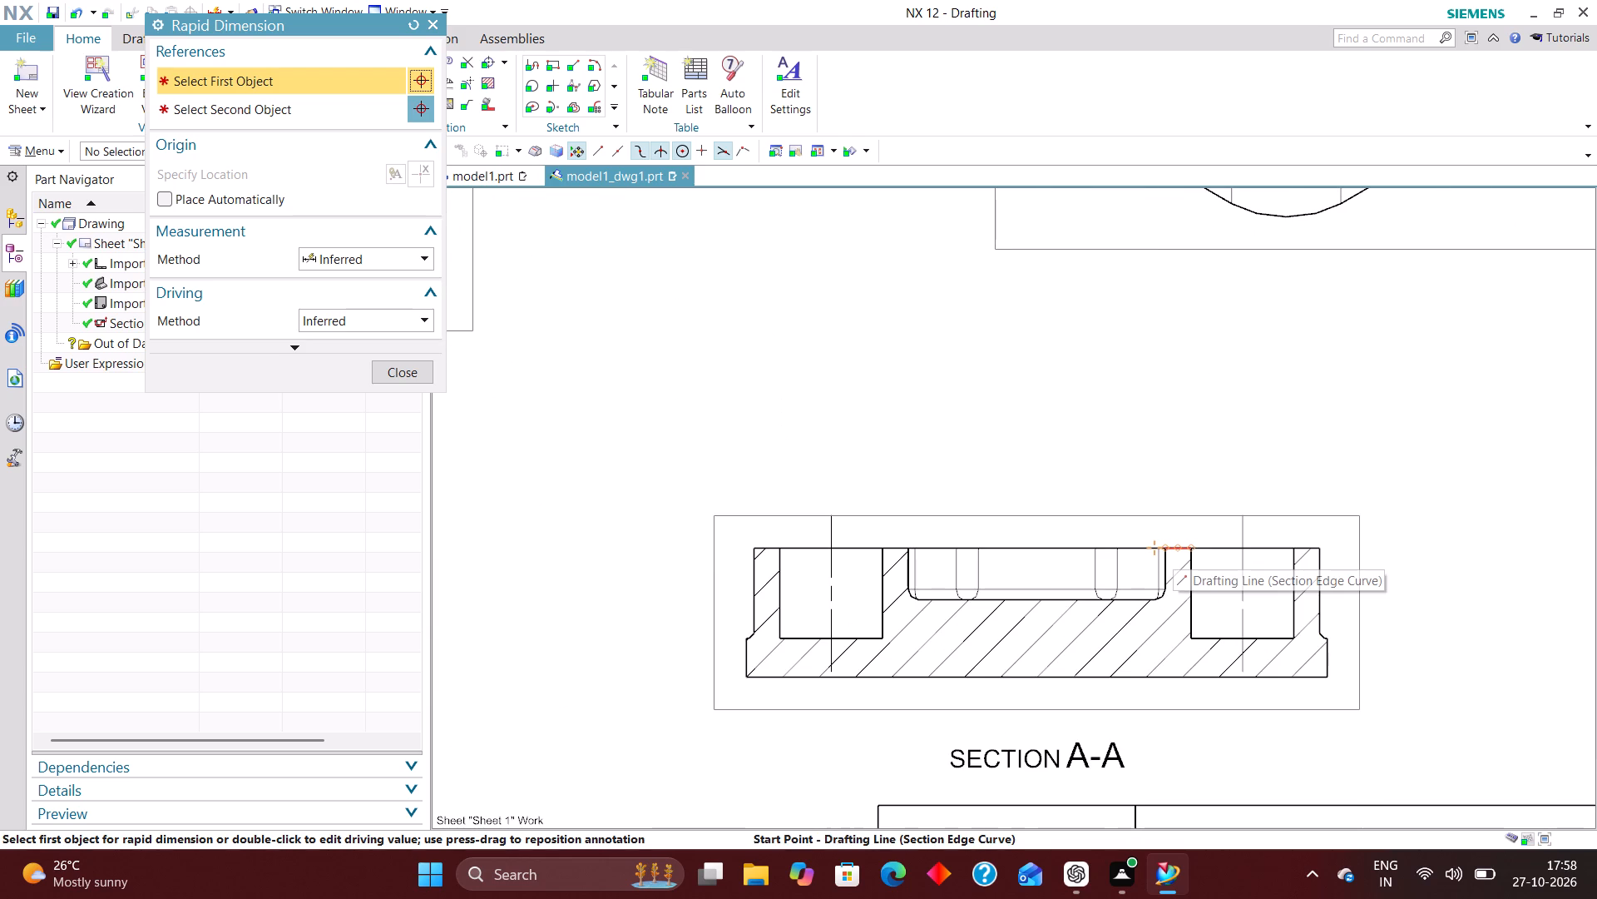
scroll(1164, 550, "up", 5)
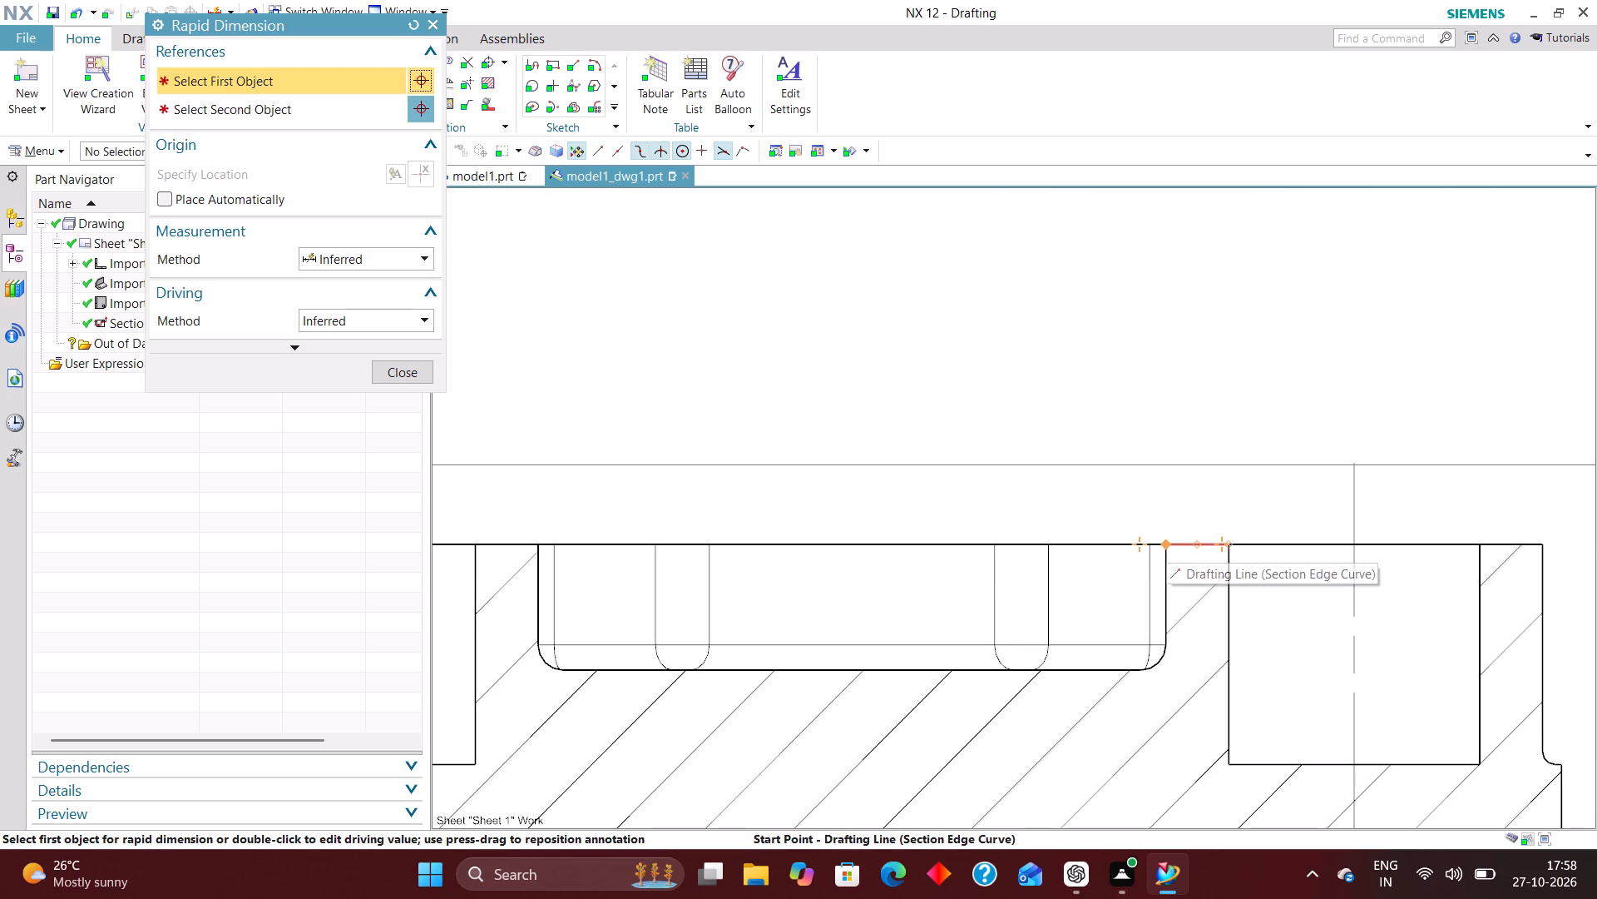
scroll(1169, 547, "up", 5)
left_click(1163, 541)
scroll(1120, 511, "down", 9)
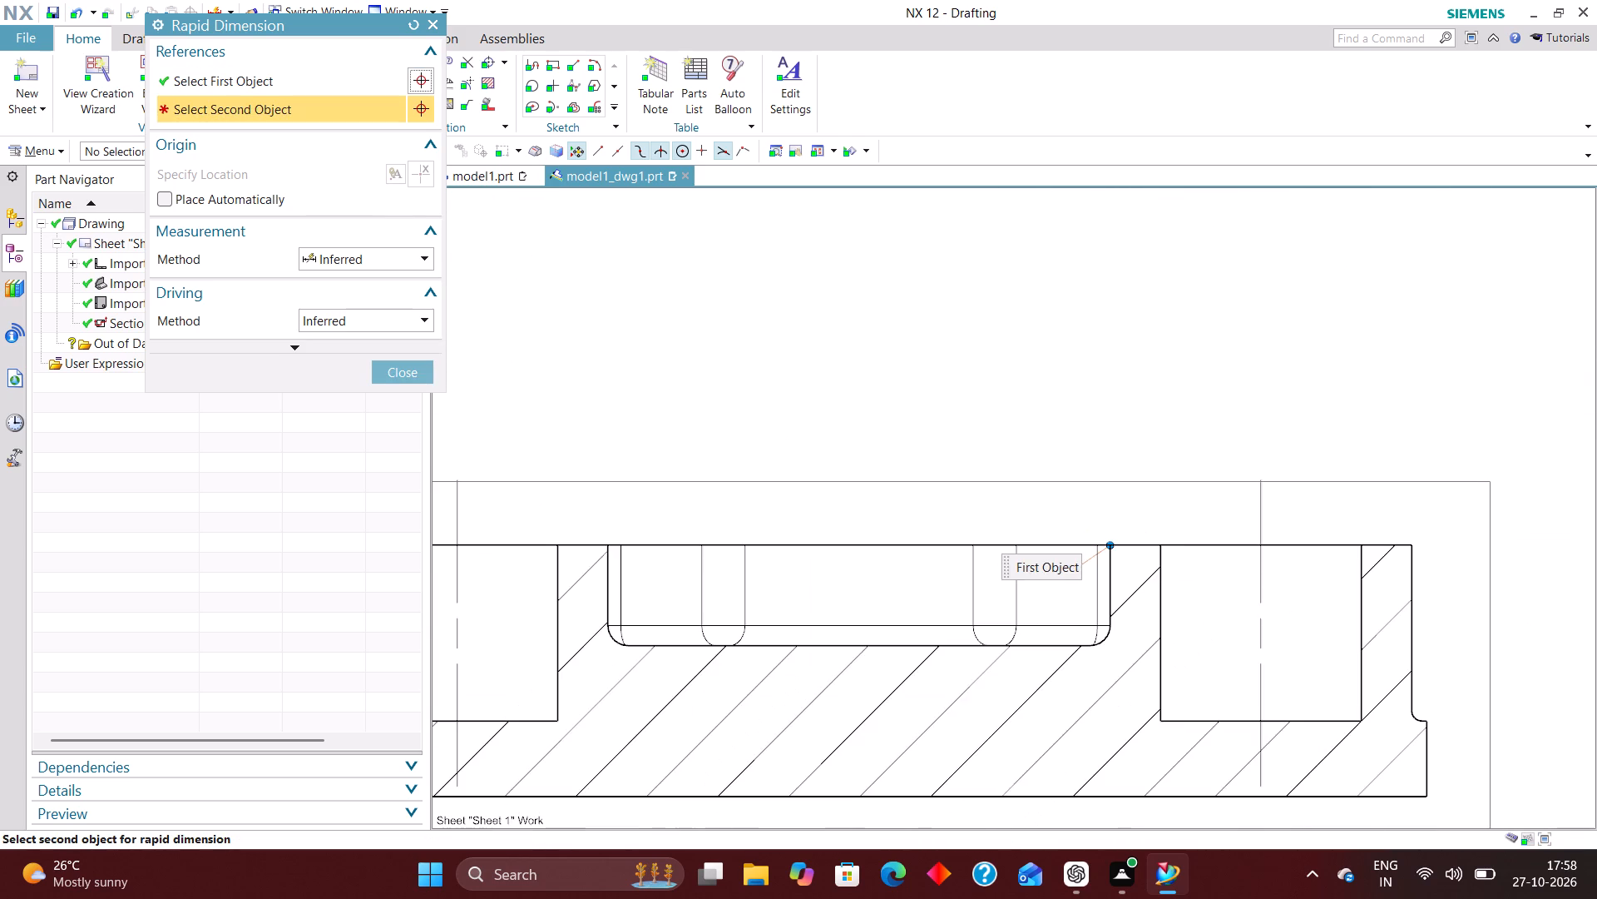
scroll(1066, 658, "up", 3)
left_click(1110, 633)
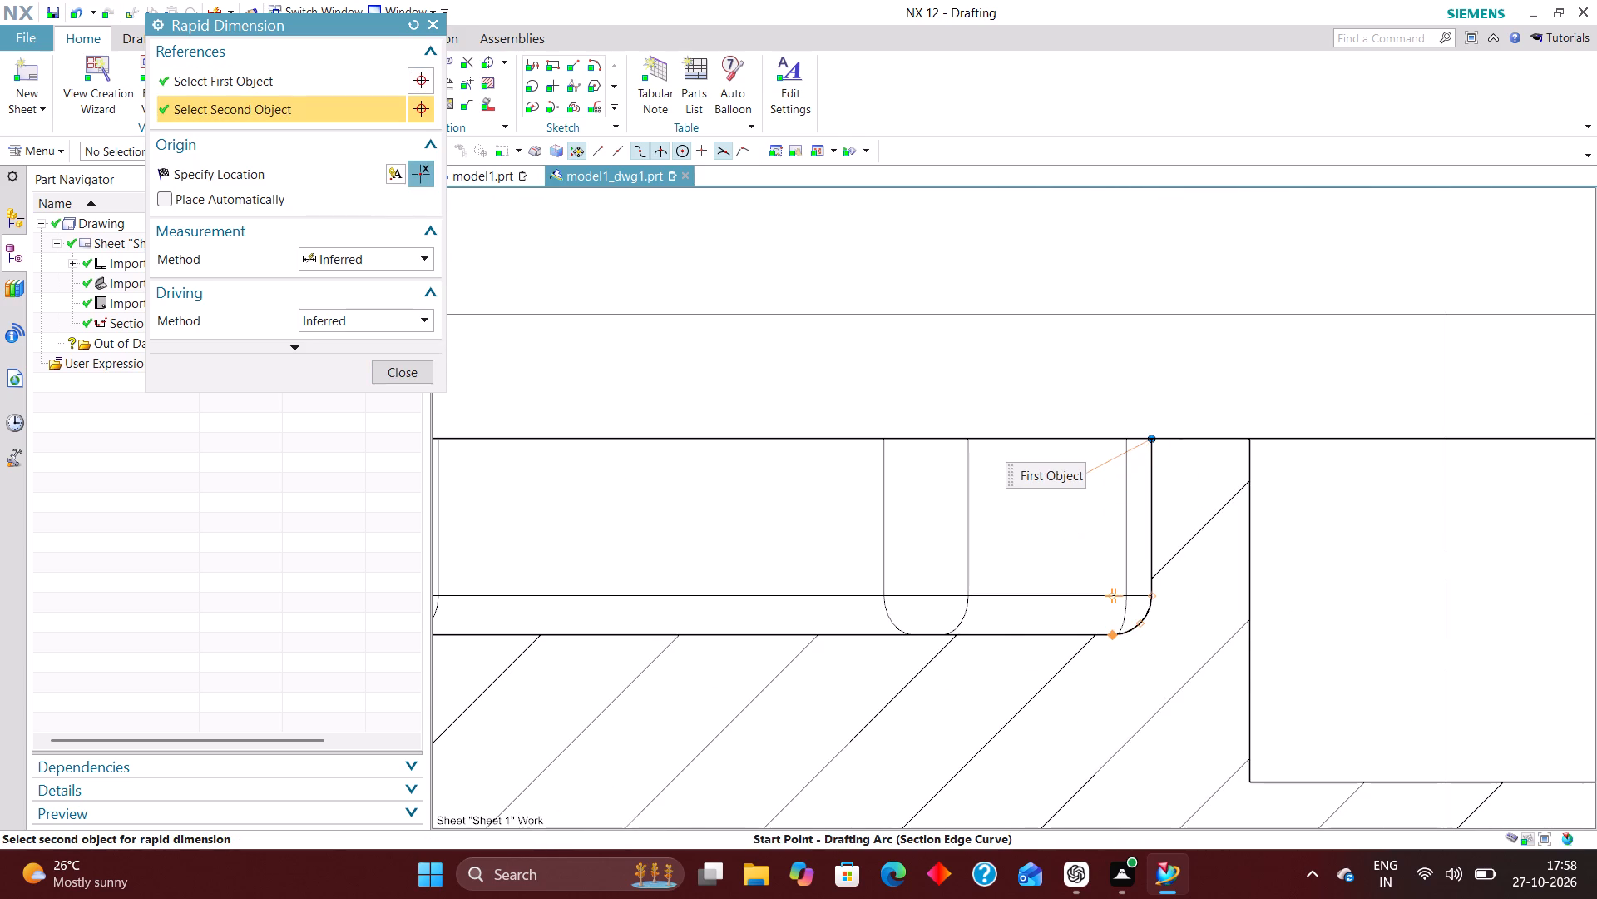
scroll(922, 610, "down", 6)
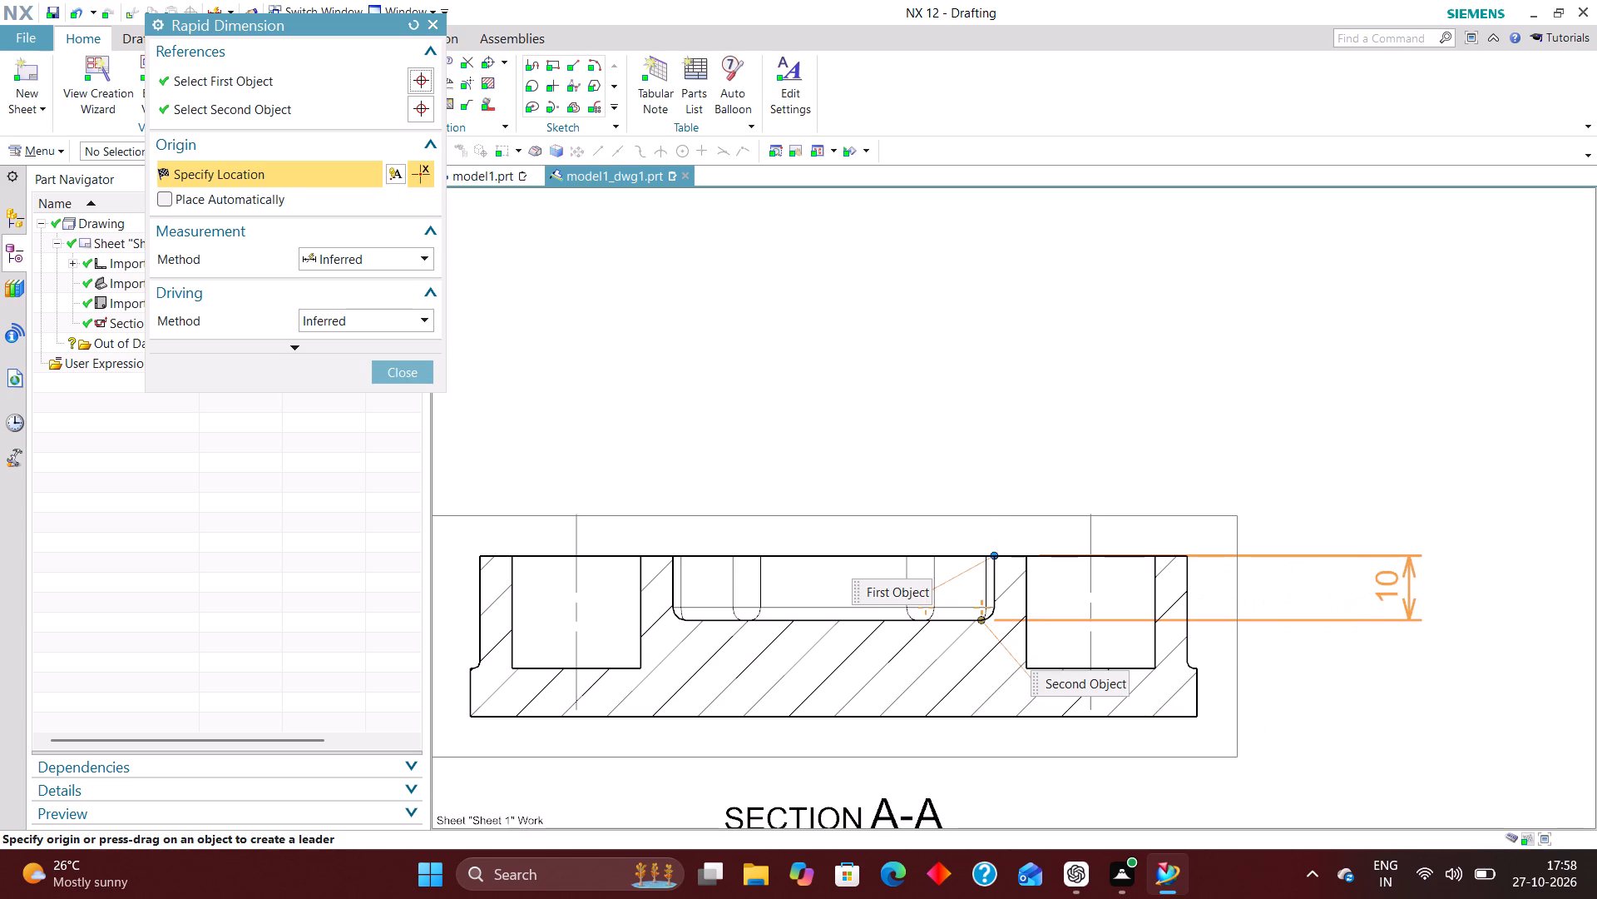
left_click(1387, 592)
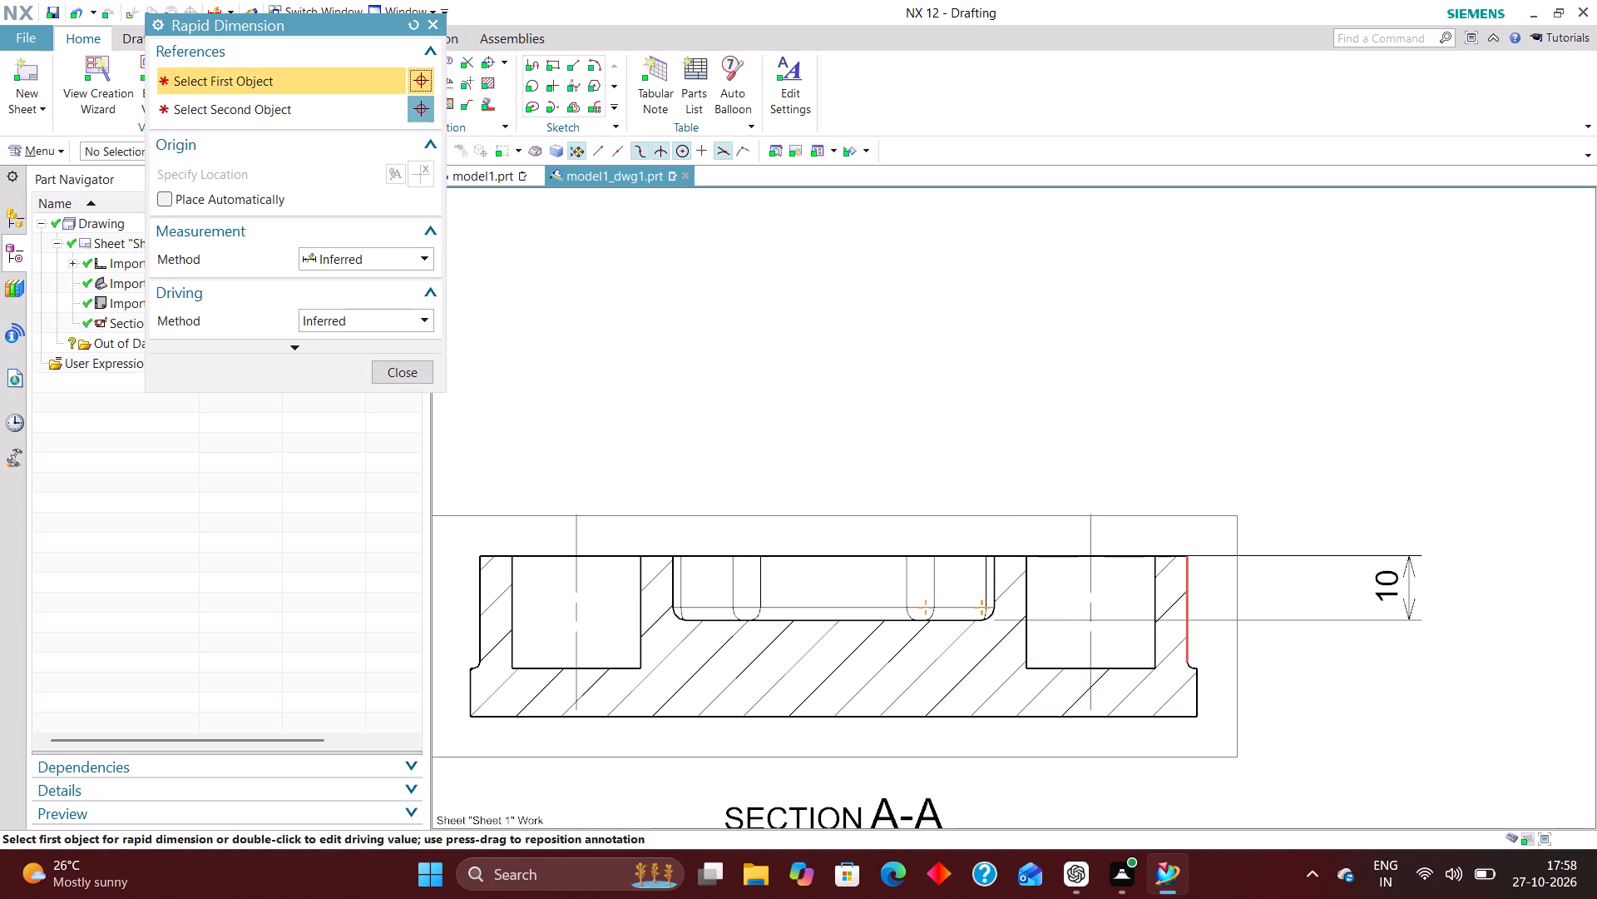
Dimension the part's overall height in section view A-A, outside the pocket-depth dimension.
scroll(1211, 720, "up", 3)
left_click(1188, 715)
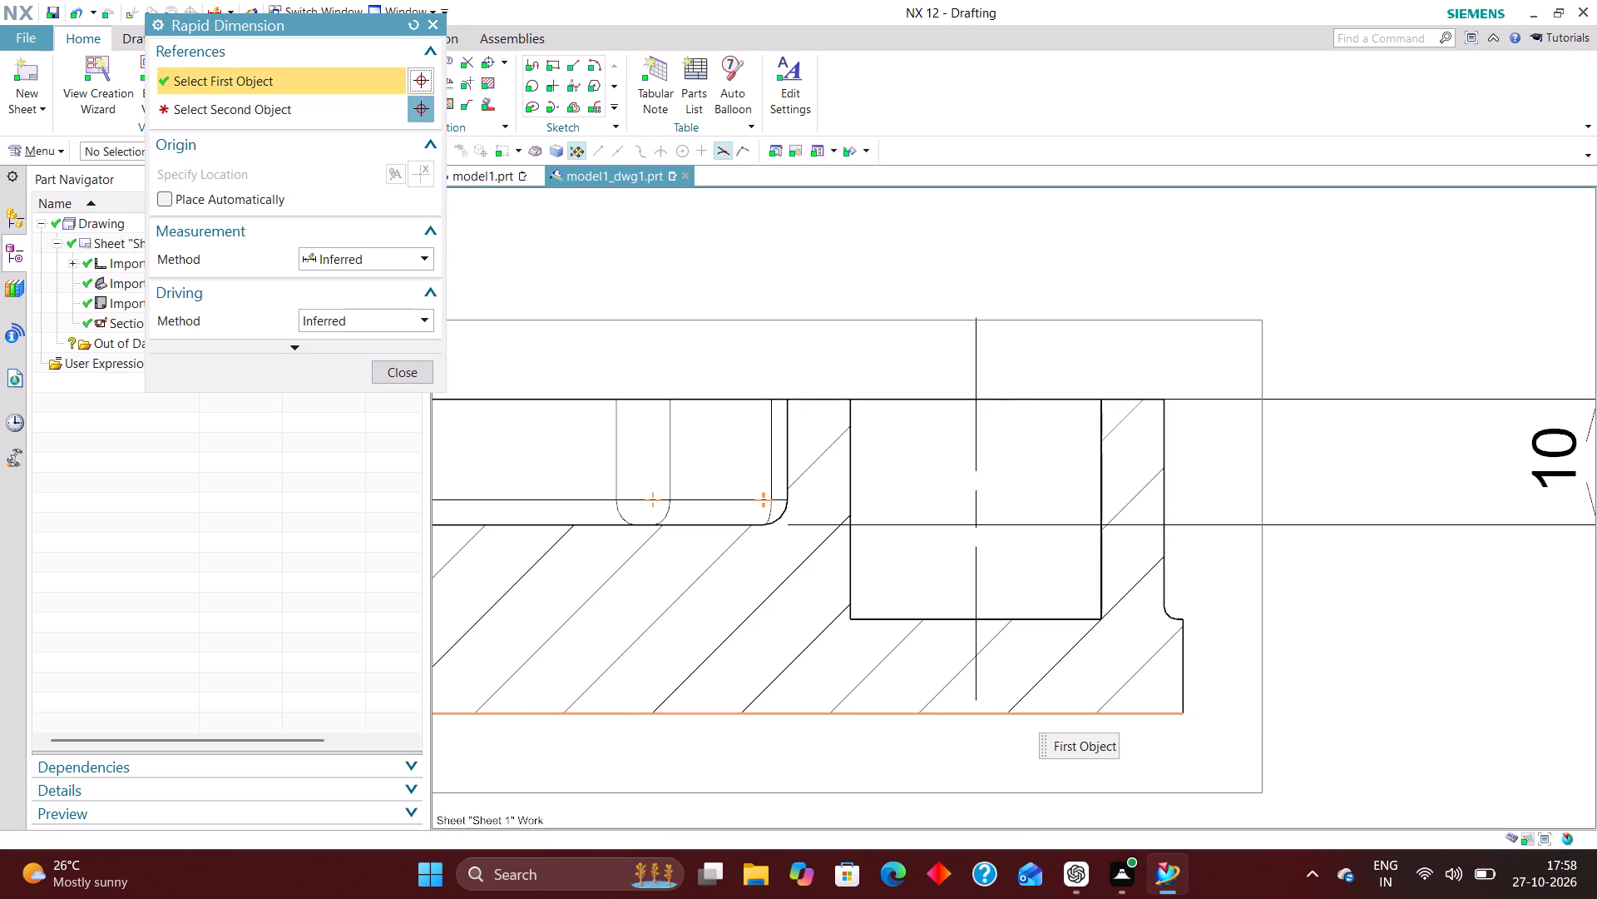
left_click(1169, 395)
scroll(863, 494, "down", 3)
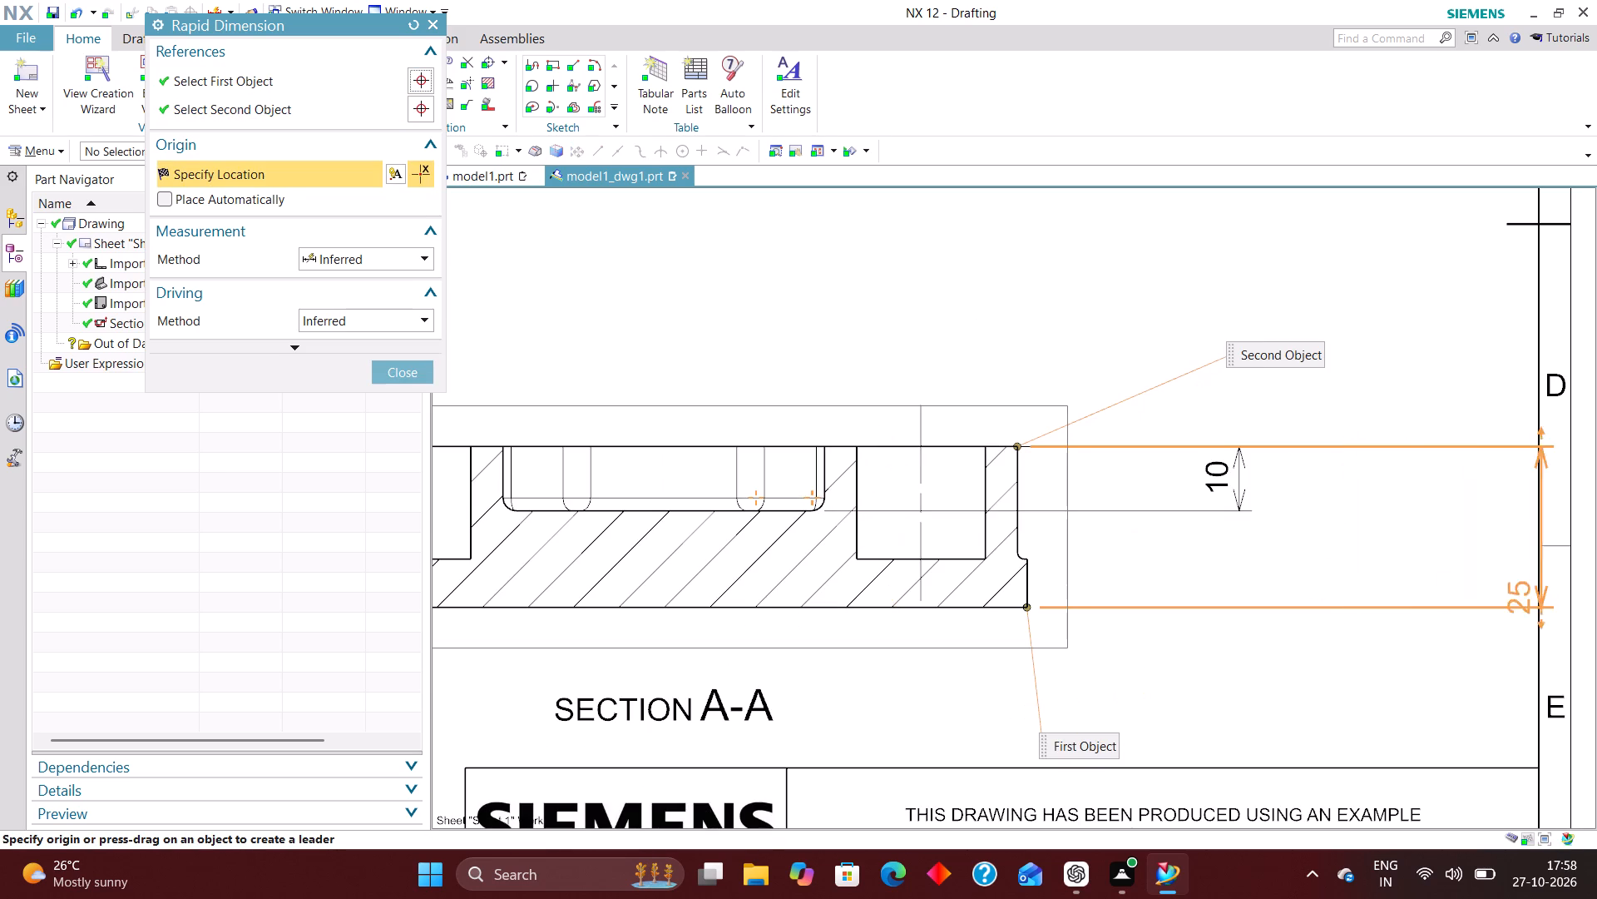
left_click(1291, 531)
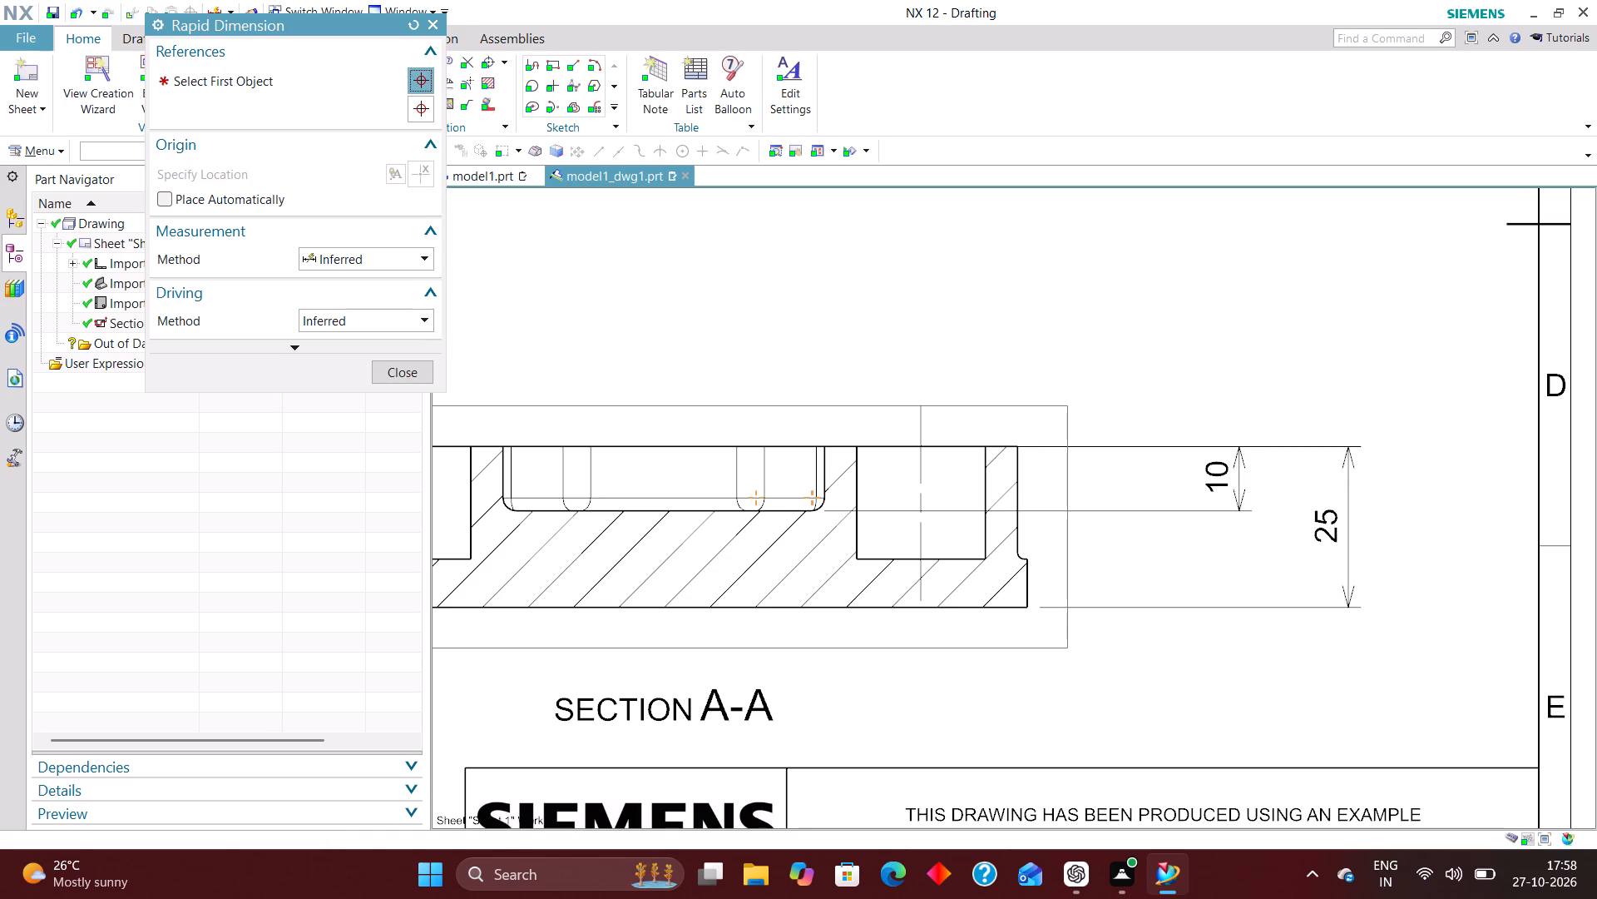
left_click(409, 374)
Set the arrows of the pocket-depth dimension to point in from outside its extension lines.
scroll(1032, 574, "down", 3)
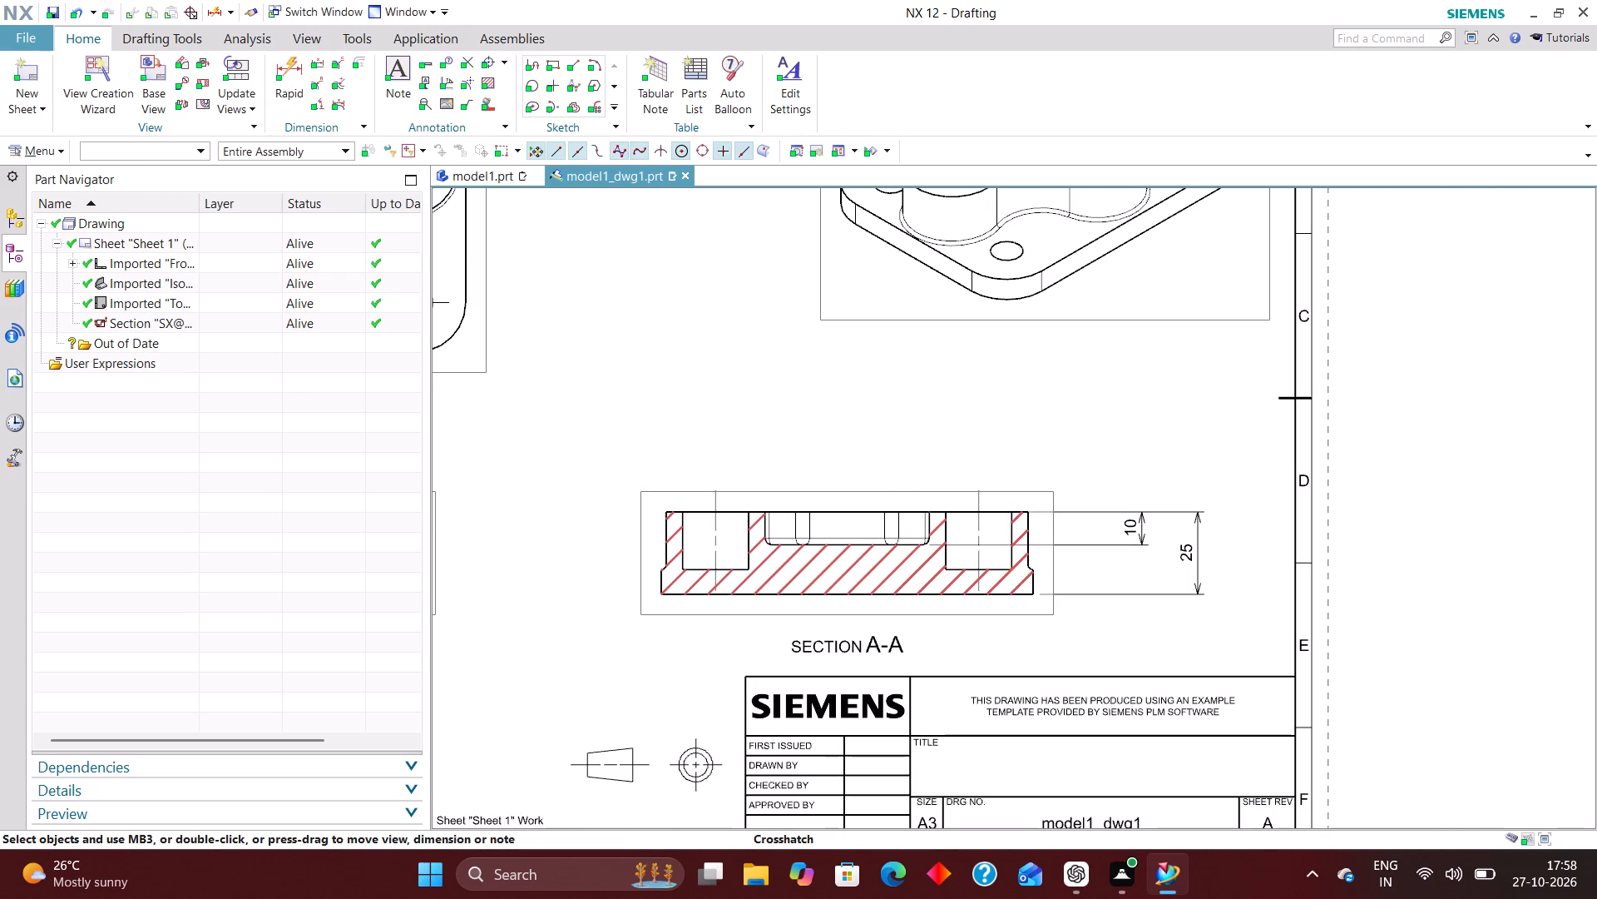
double_click(1140, 523)
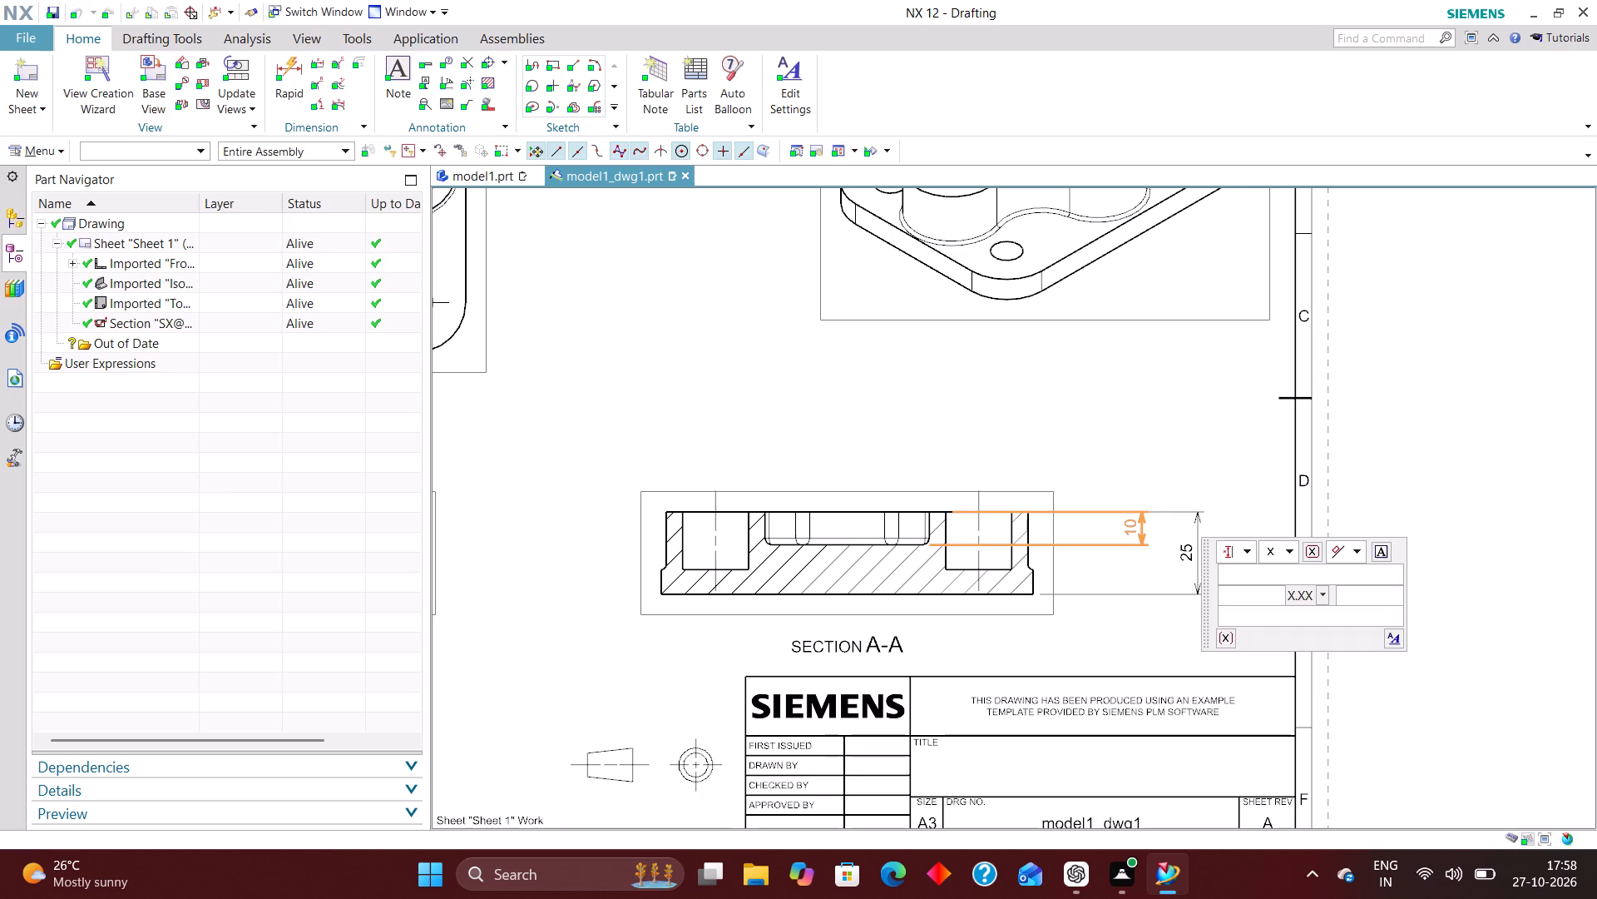
left_click(1144, 509)
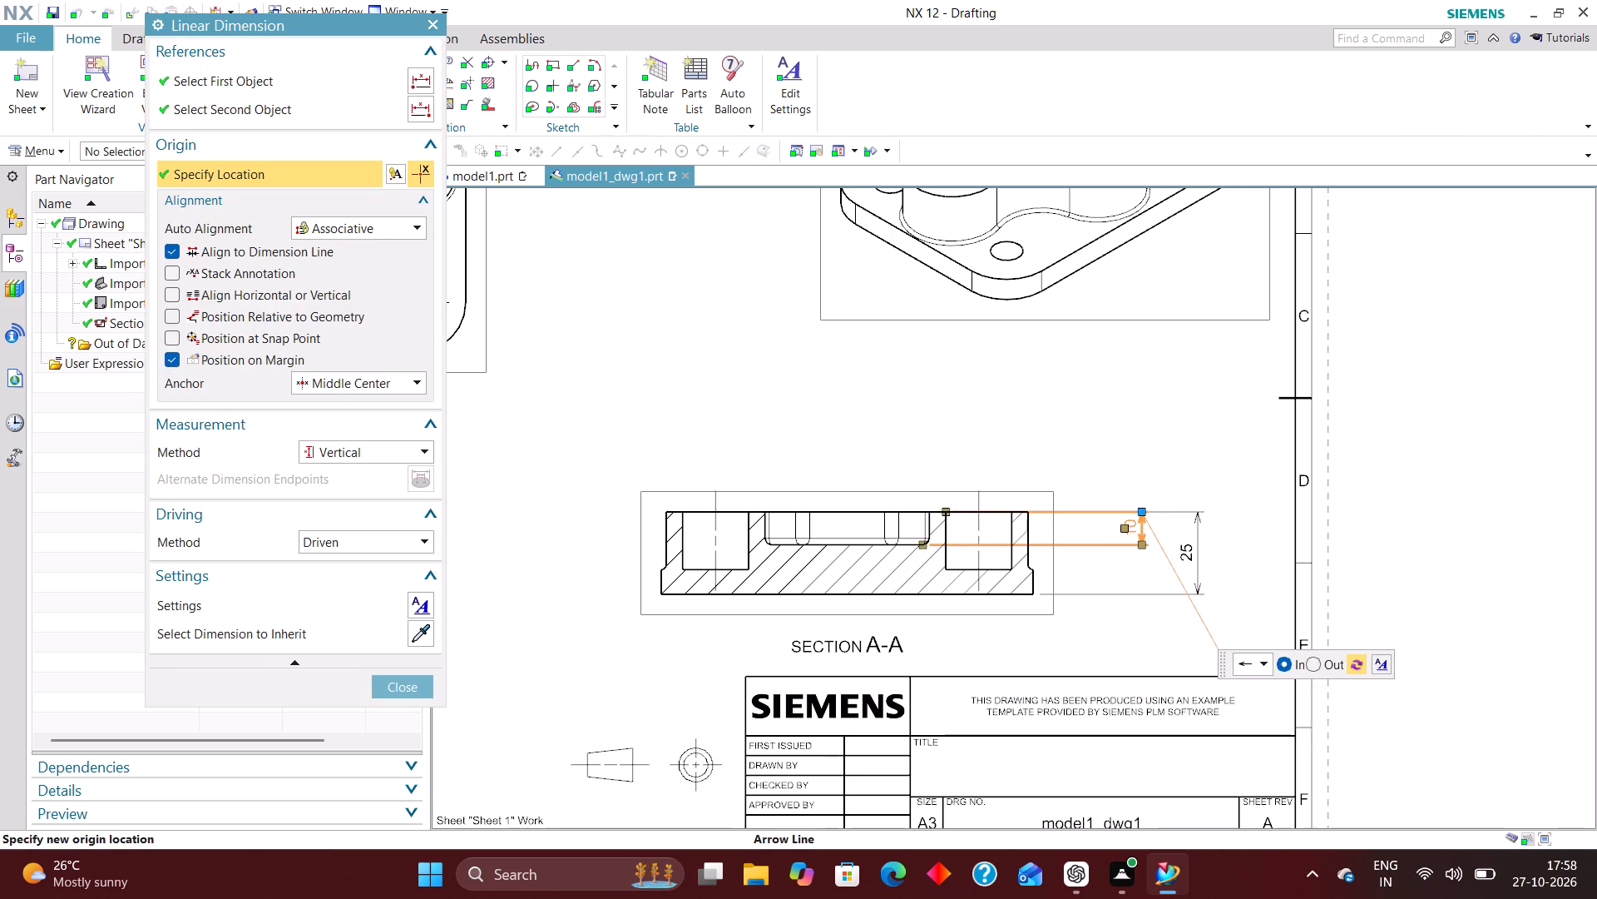
left_click(1310, 668)
left_click(410, 686)
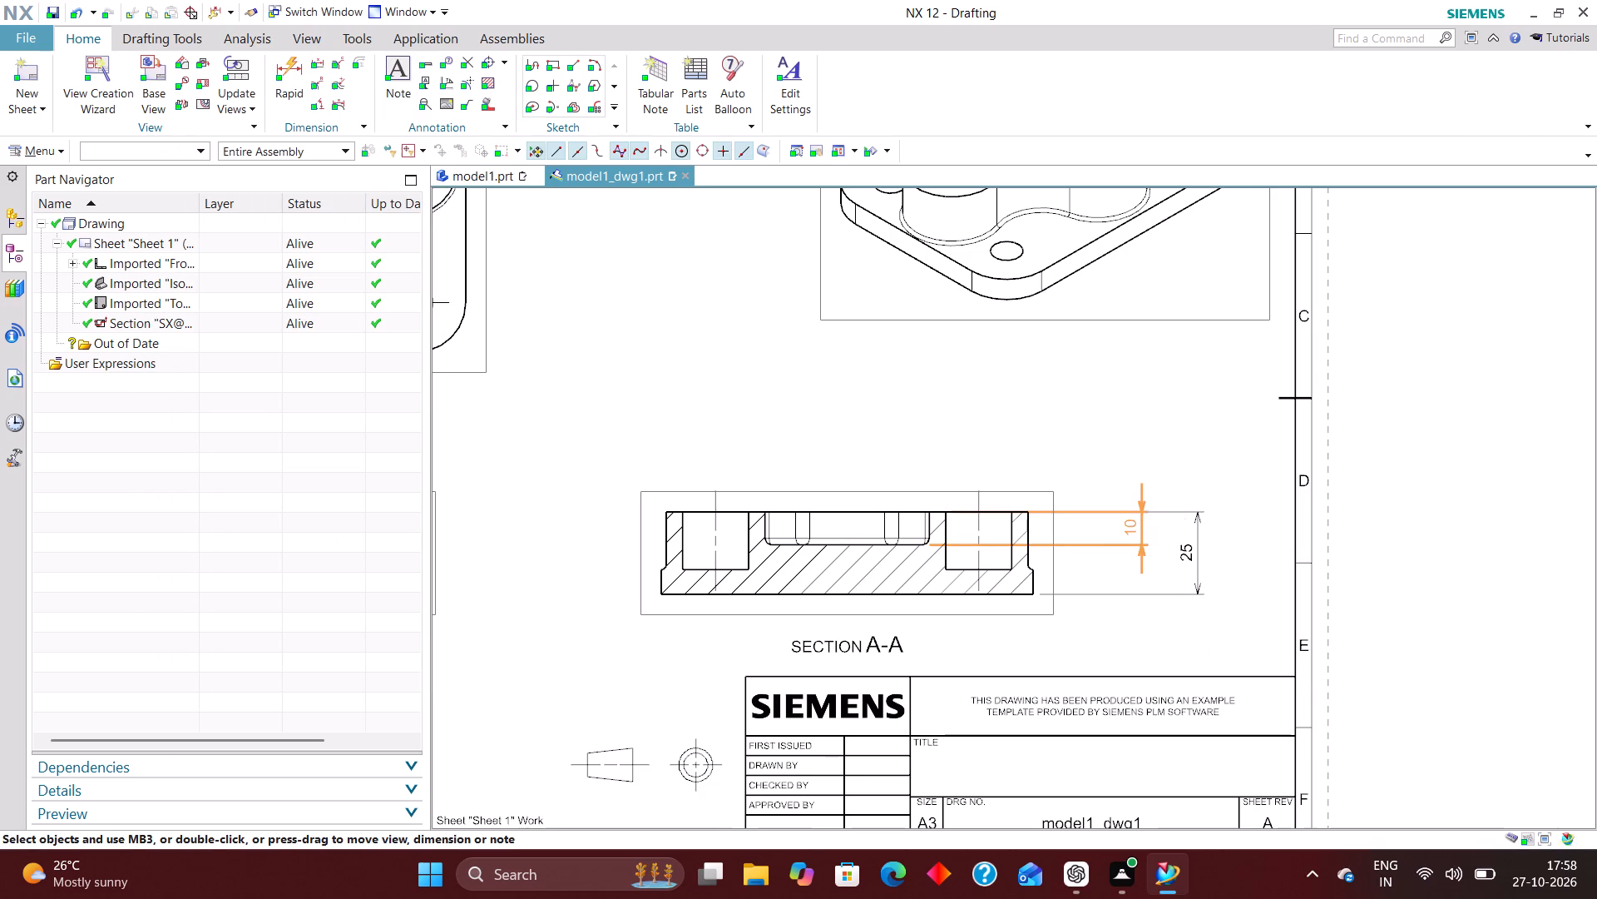
Move the pocket-depth and overall-height dimensions closer to section view A-A, keeping the overall height outermost.
scroll(862, 572, "down", 2)
scroll(775, 544, "down", 2)
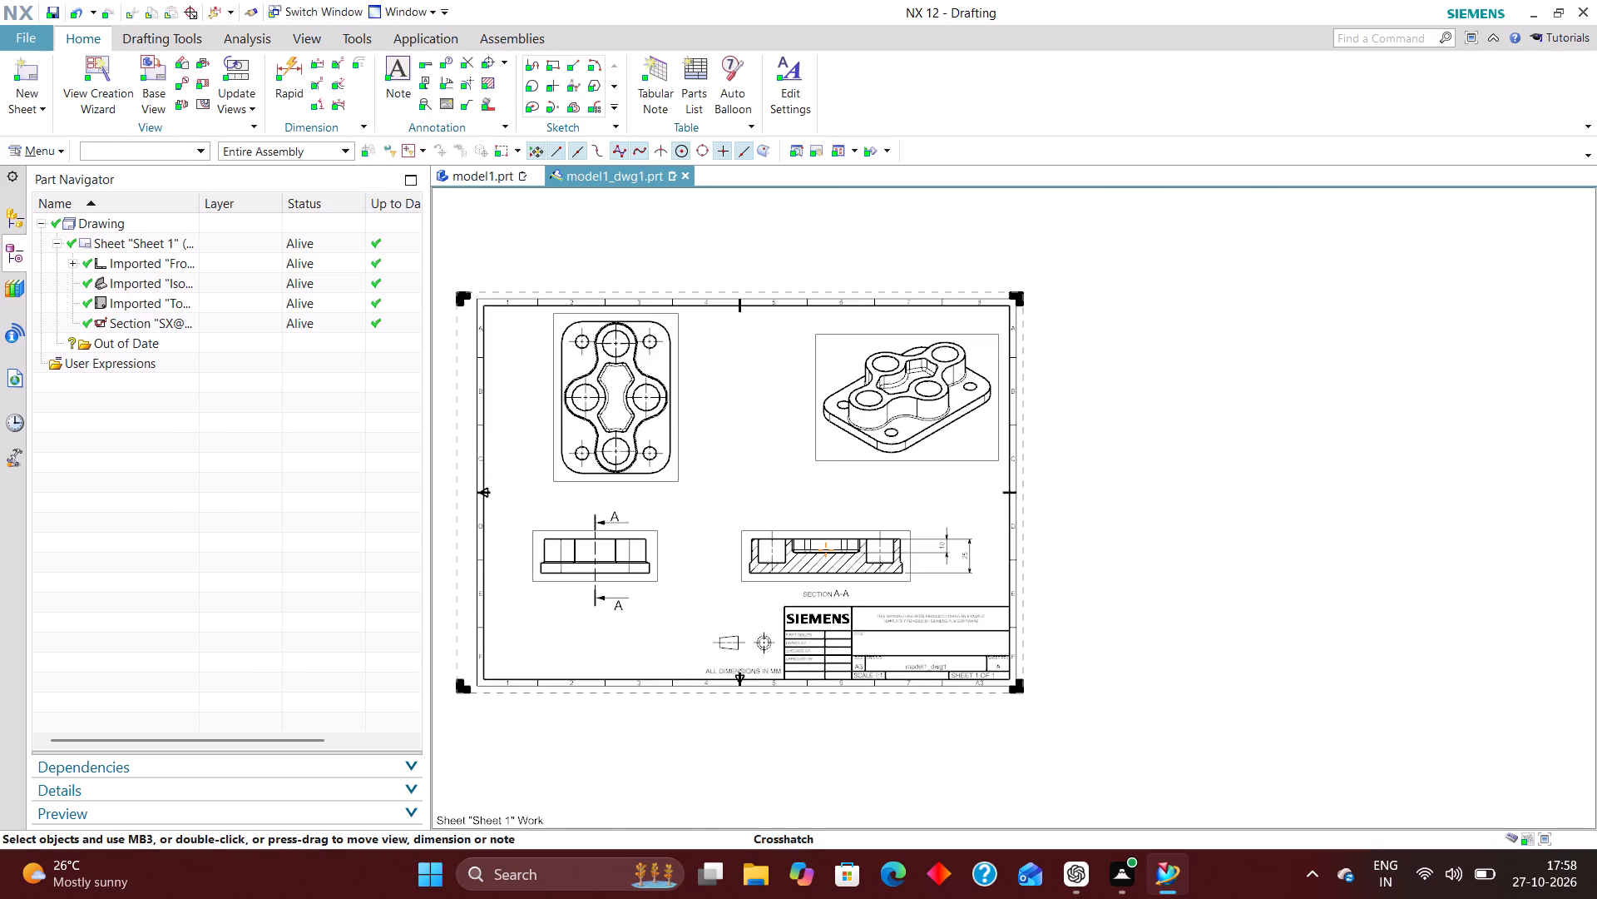
scroll(670, 534, "up", 3)
scroll(1184, 570, "up", 3)
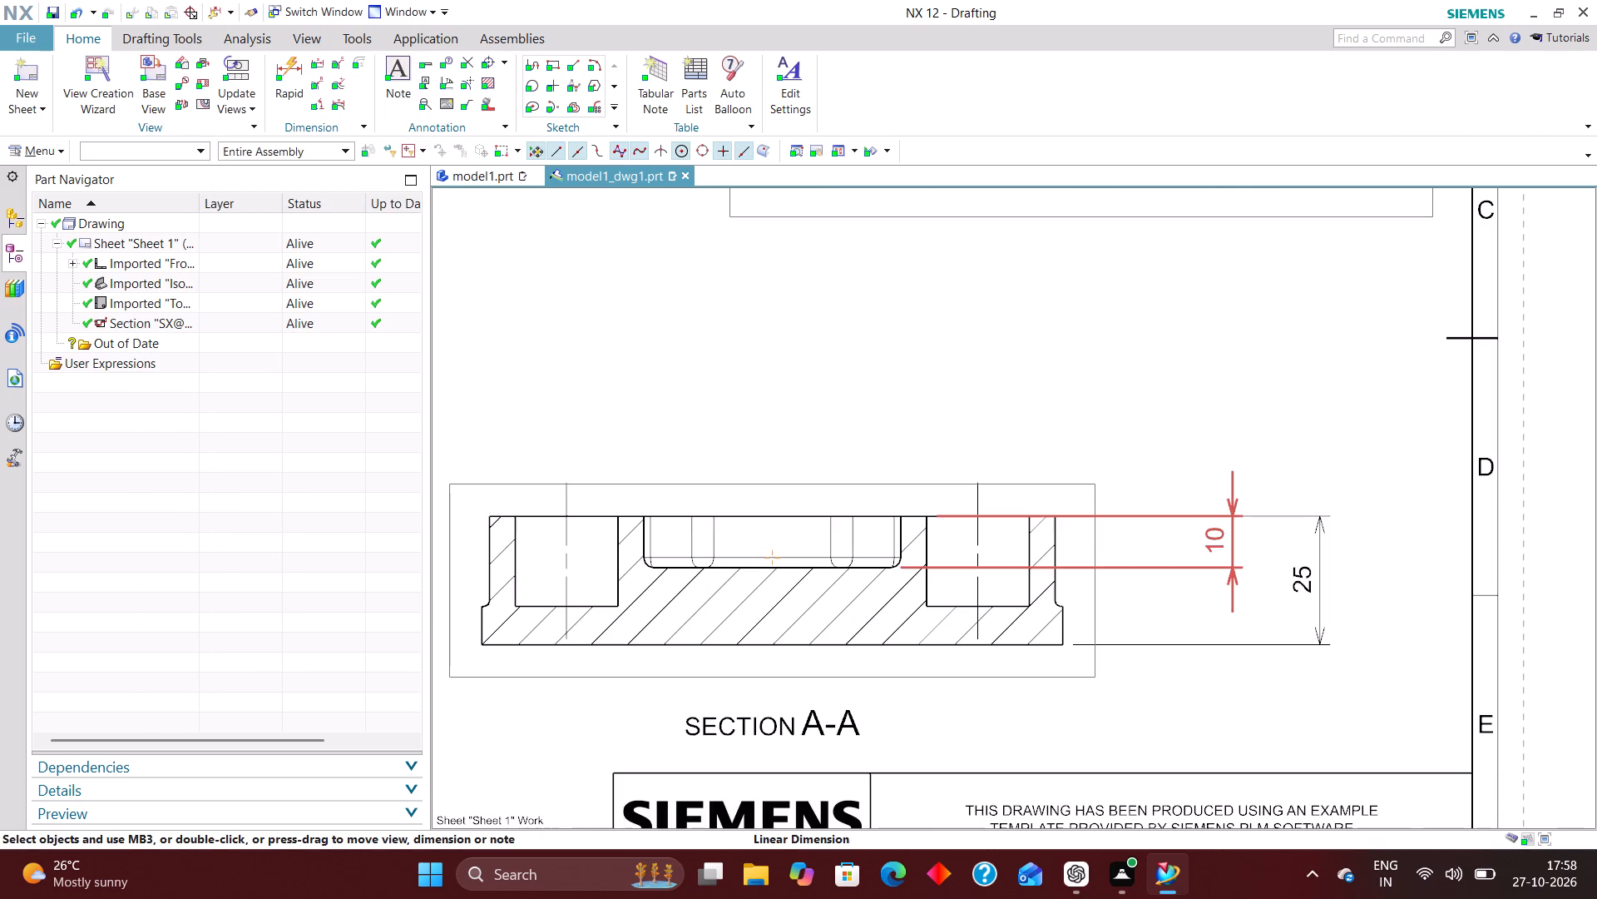
left_click_drag(1230, 546, 1149, 544)
left_click_drag(1310, 586, 1196, 575)
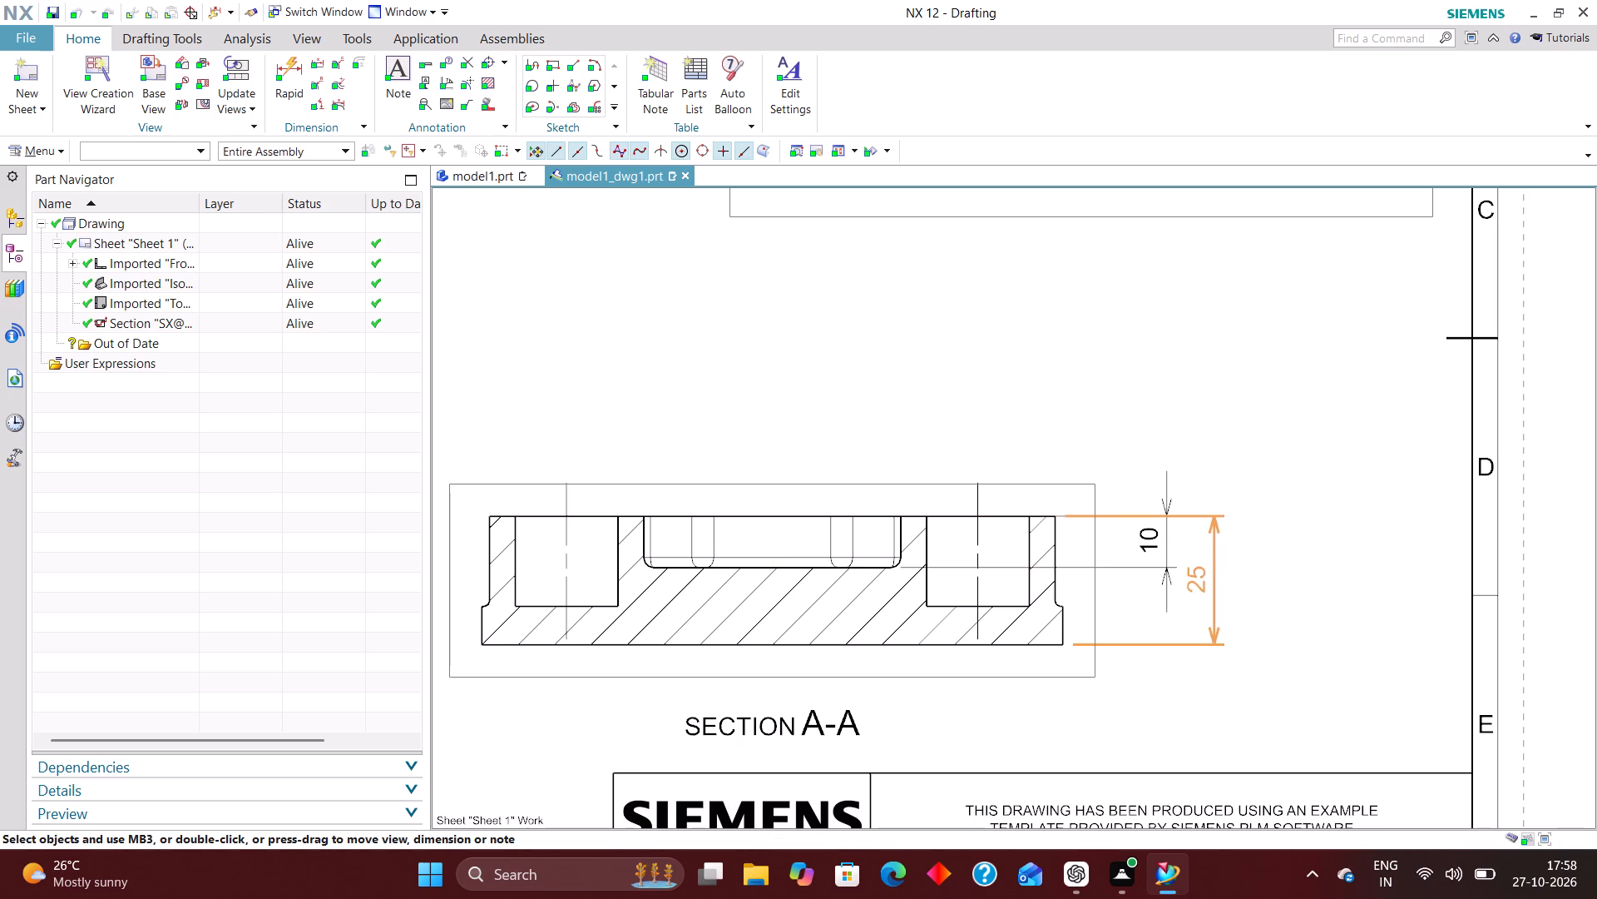
left_click_drag(1196, 575, 1195, 575)
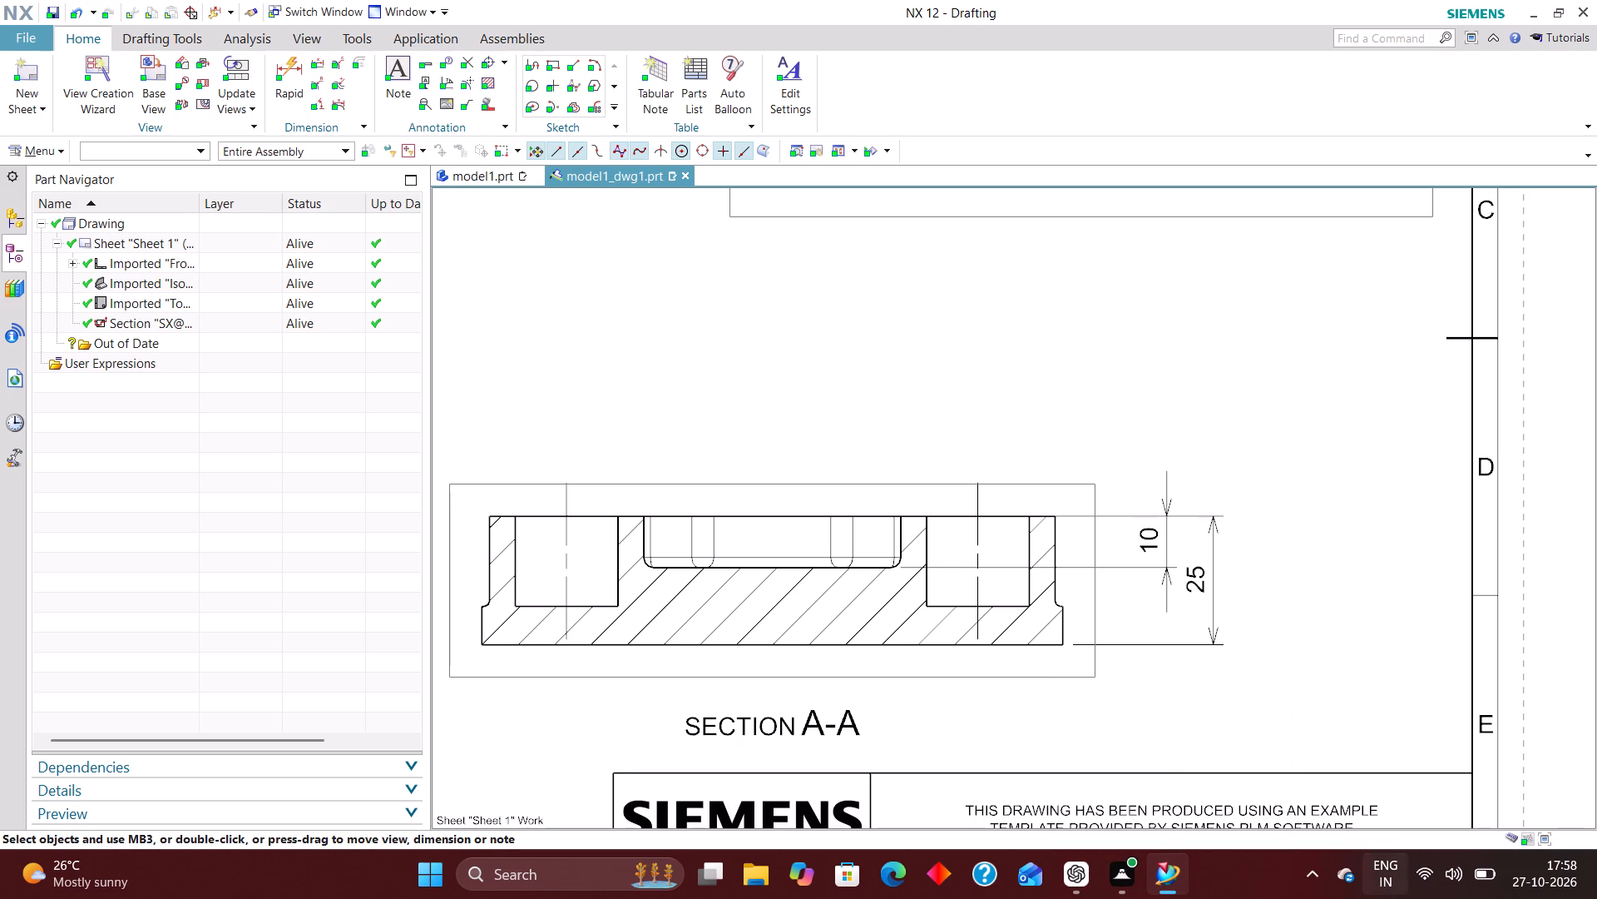
Dimension the base plate's thickness in the front view, placing the dimension between the front and section views.
scroll(1310, 496, "down", 3)
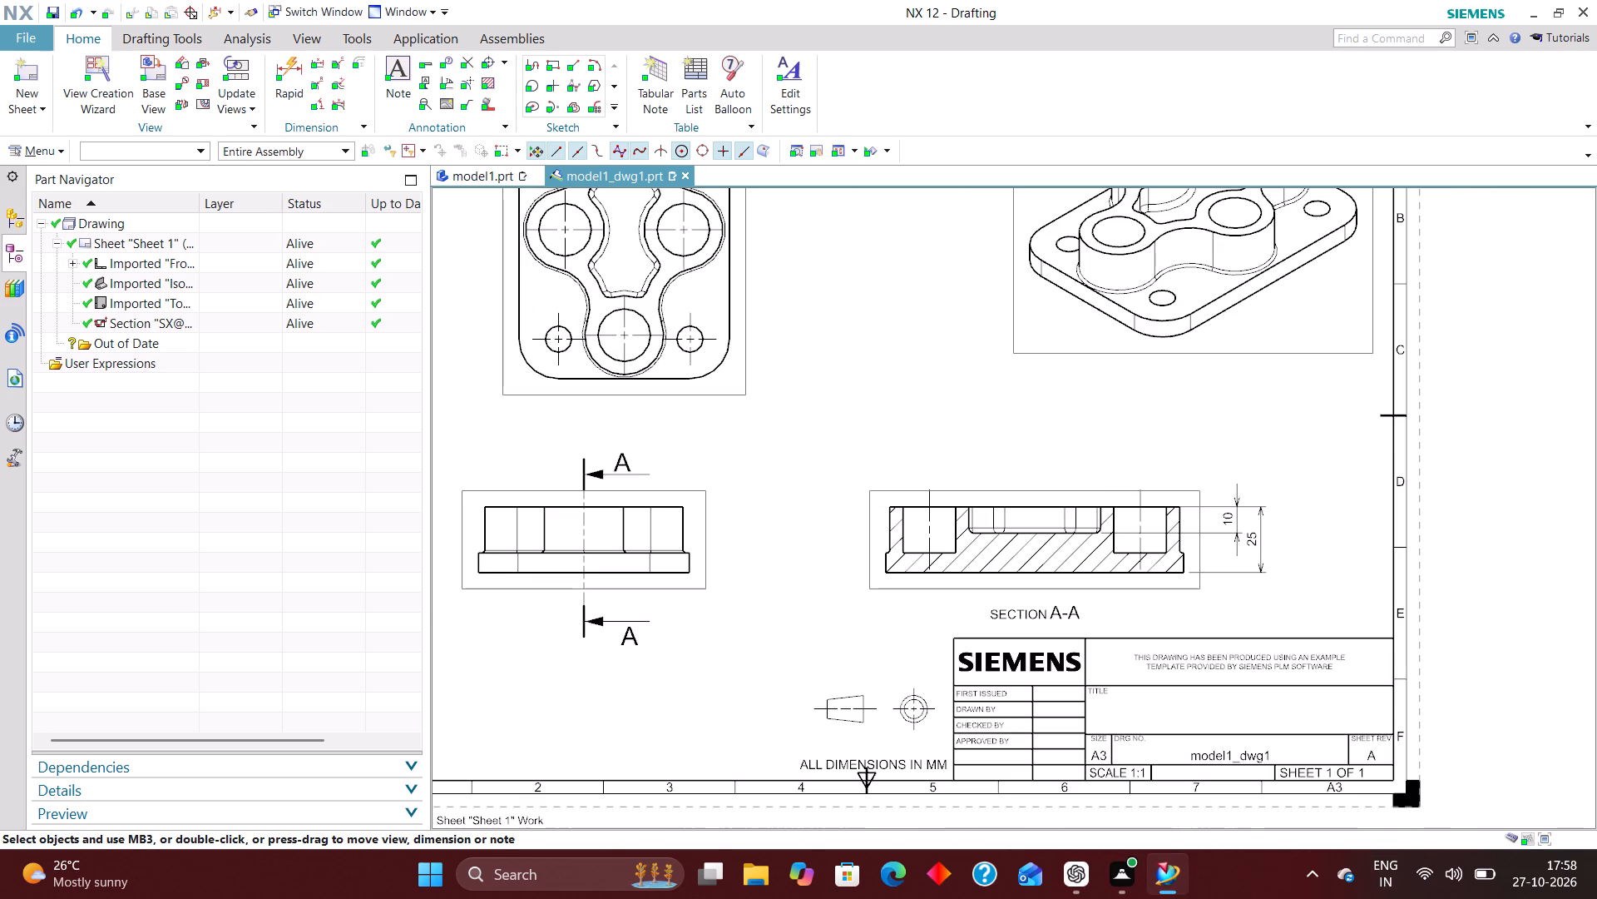
scroll(1042, 559, "down", 1)
scroll(672, 573, "up", 4)
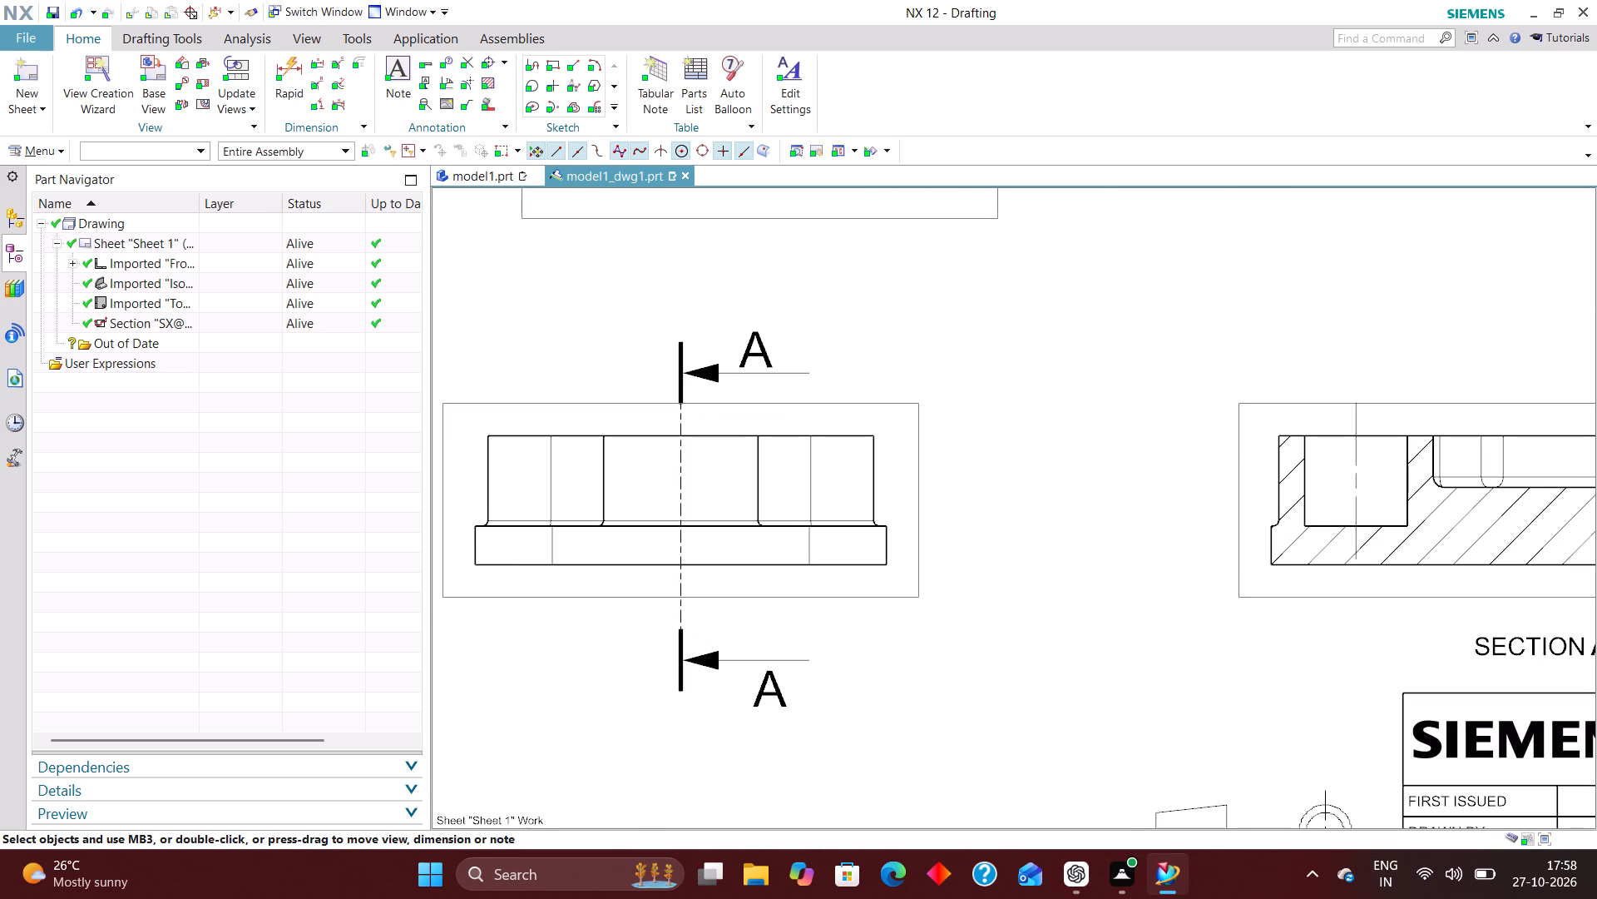
left_click_drag(192, 189, 205, 161)
left_click(290, 71)
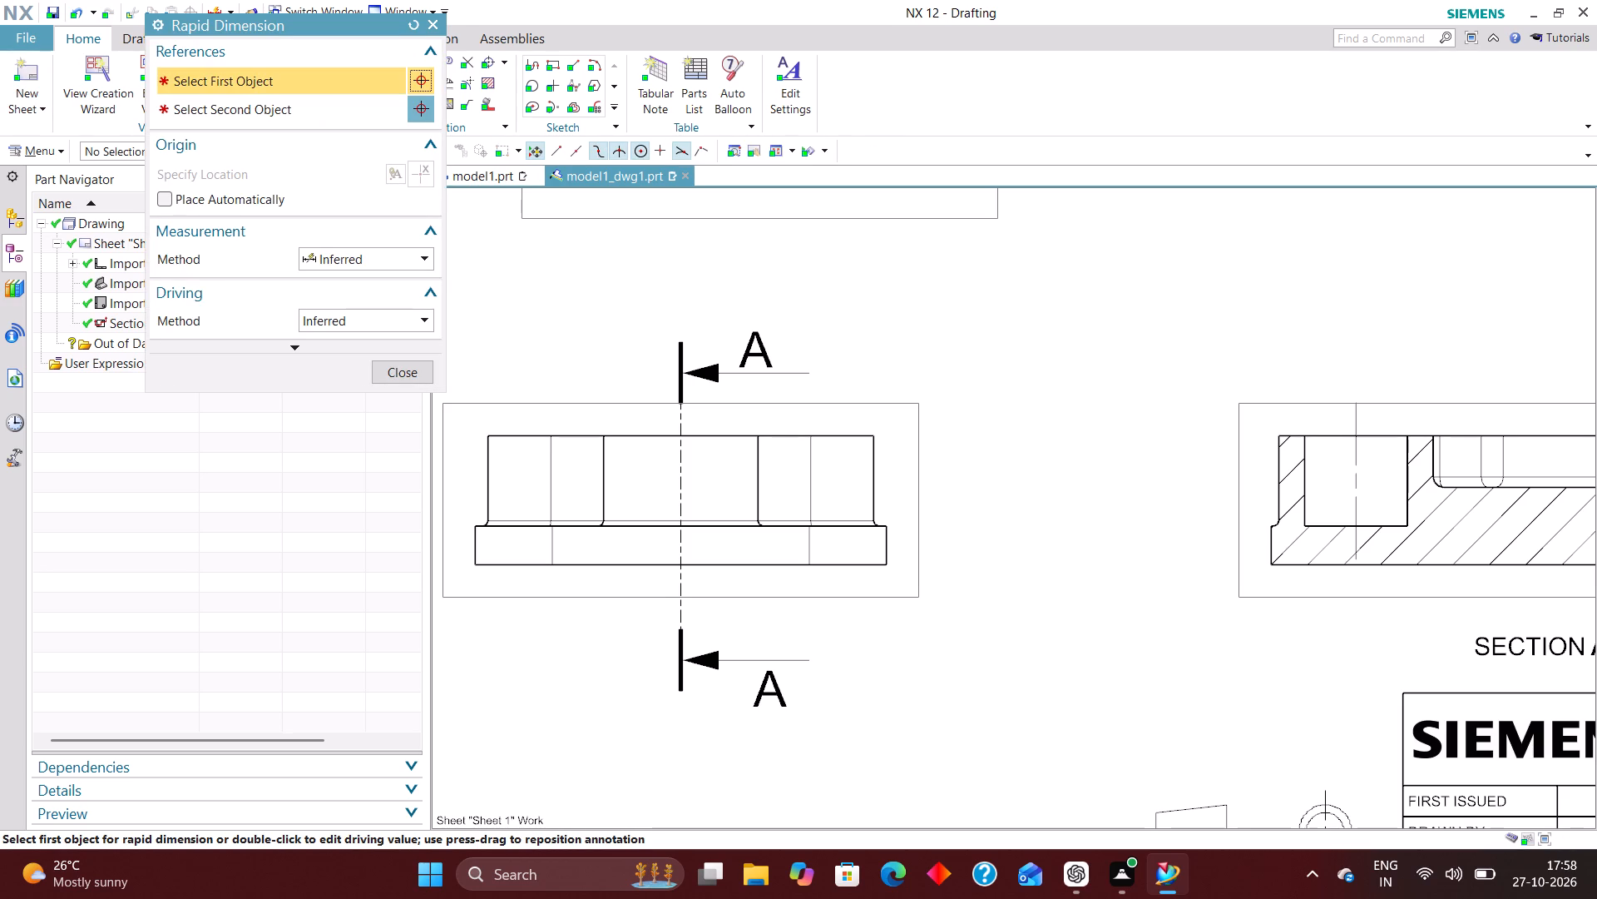
scroll(924, 554, "up", 4)
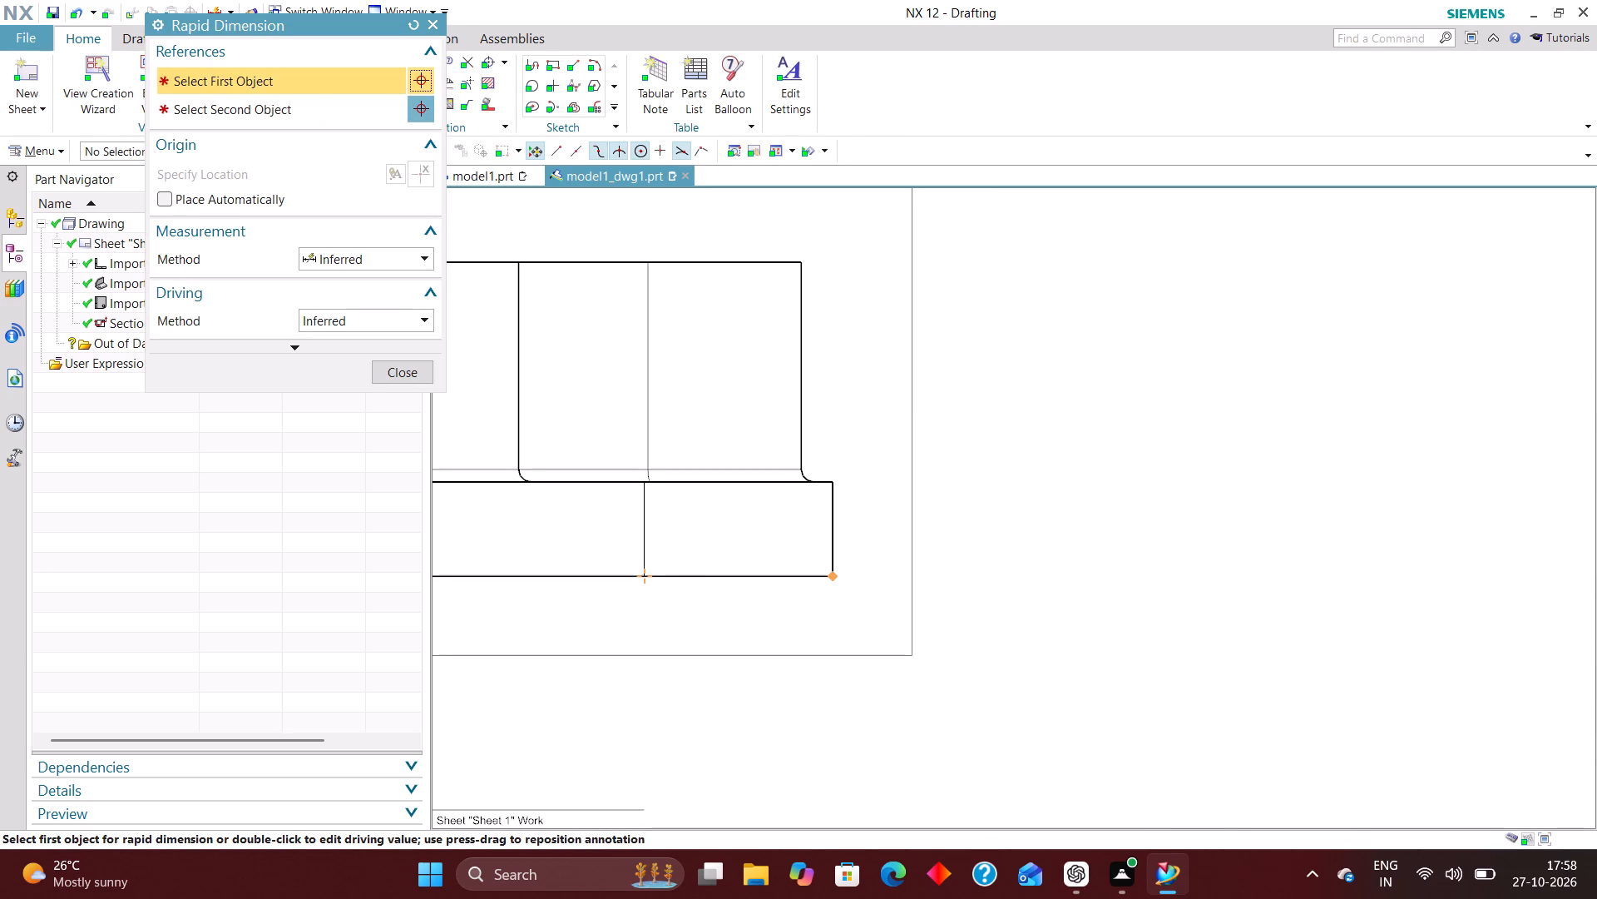
left_click(834, 579)
left_click(838, 480)
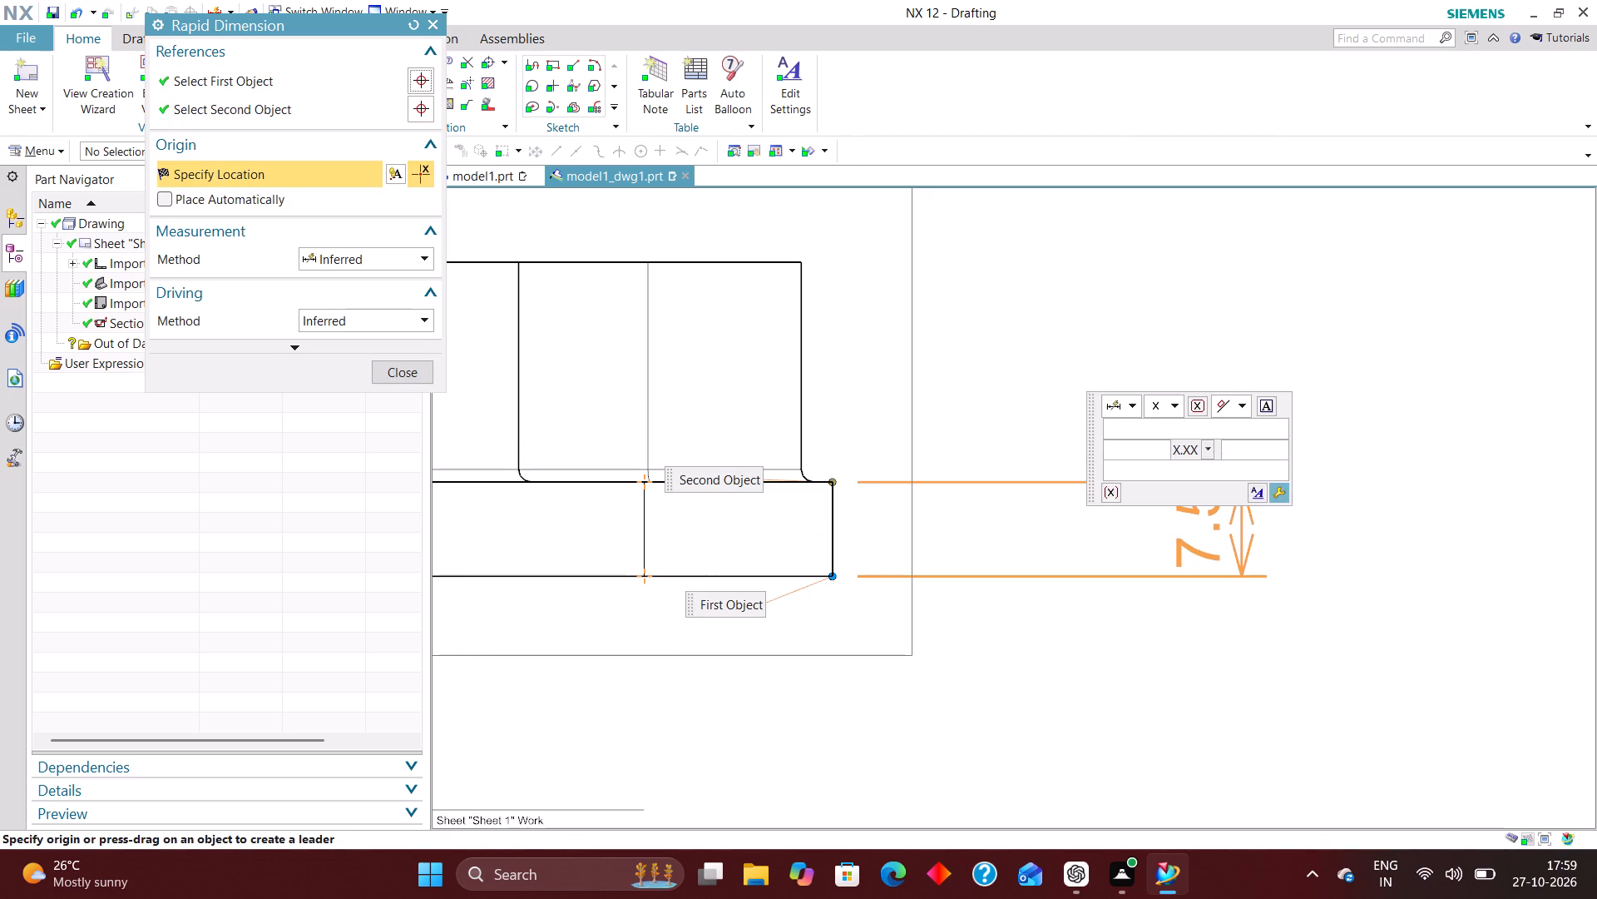
left_click(1216, 538)
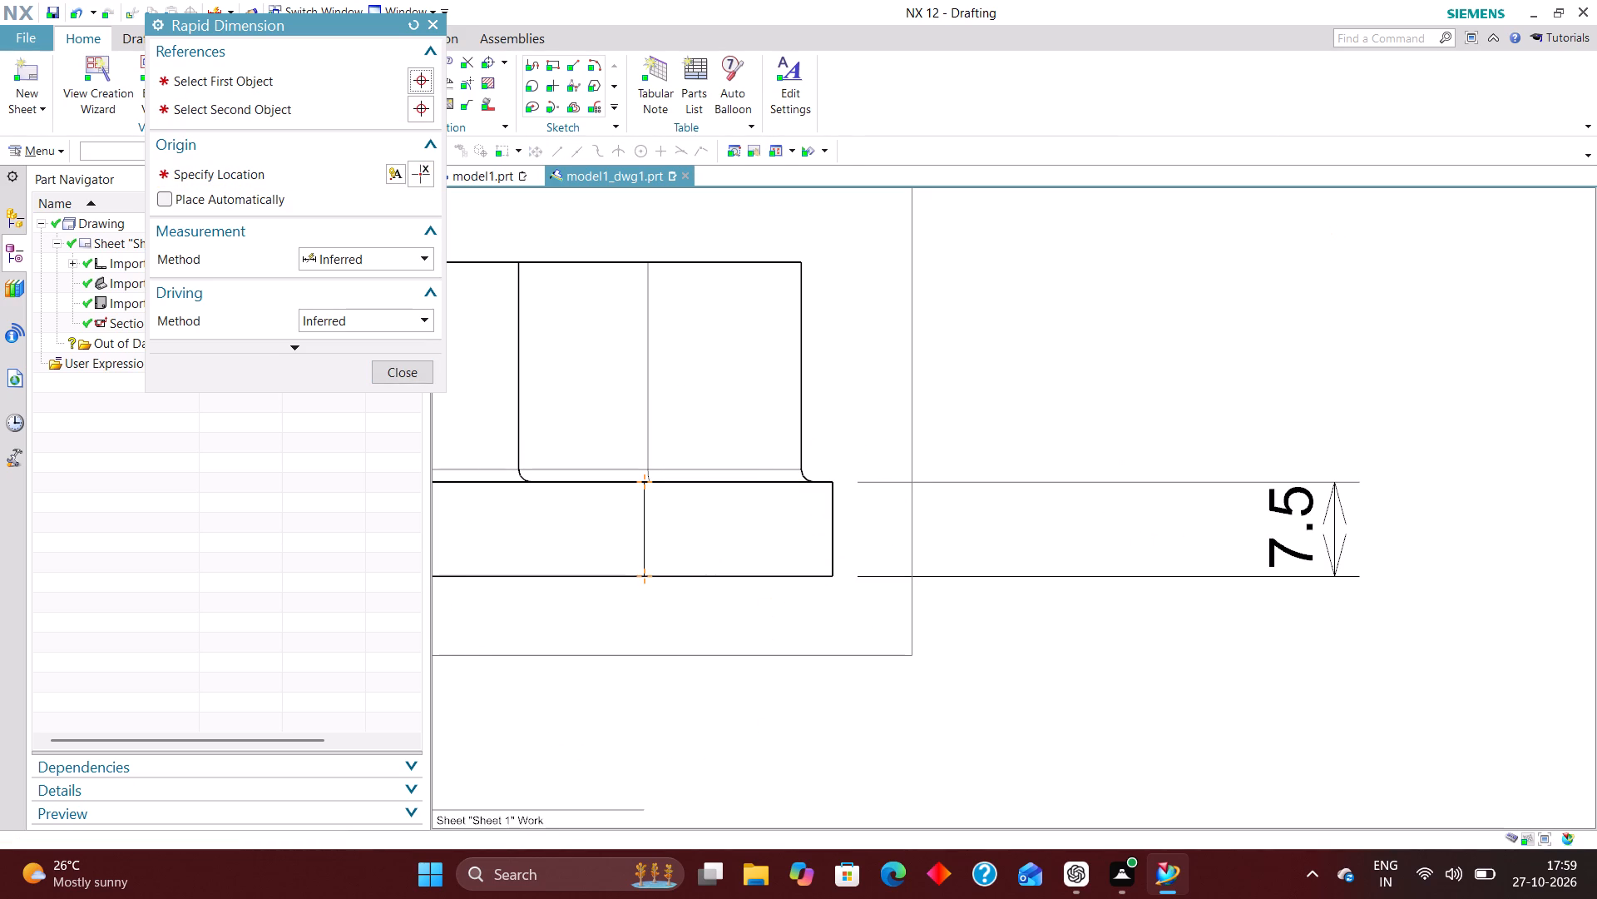
left_click(408, 373)
scroll(558, 454, "down", 3)
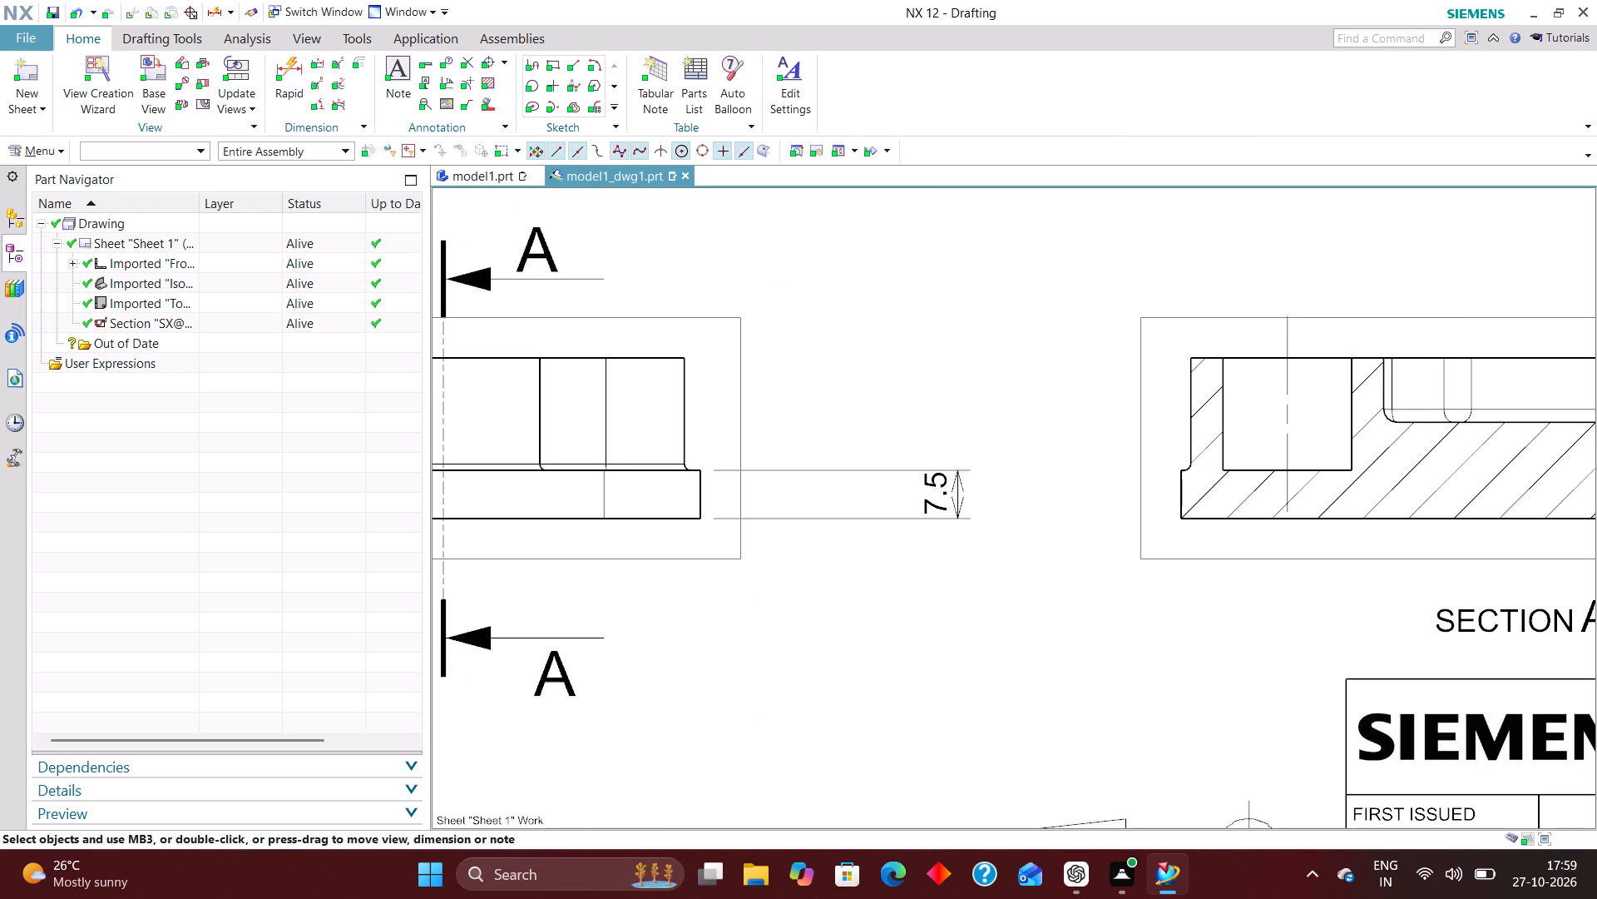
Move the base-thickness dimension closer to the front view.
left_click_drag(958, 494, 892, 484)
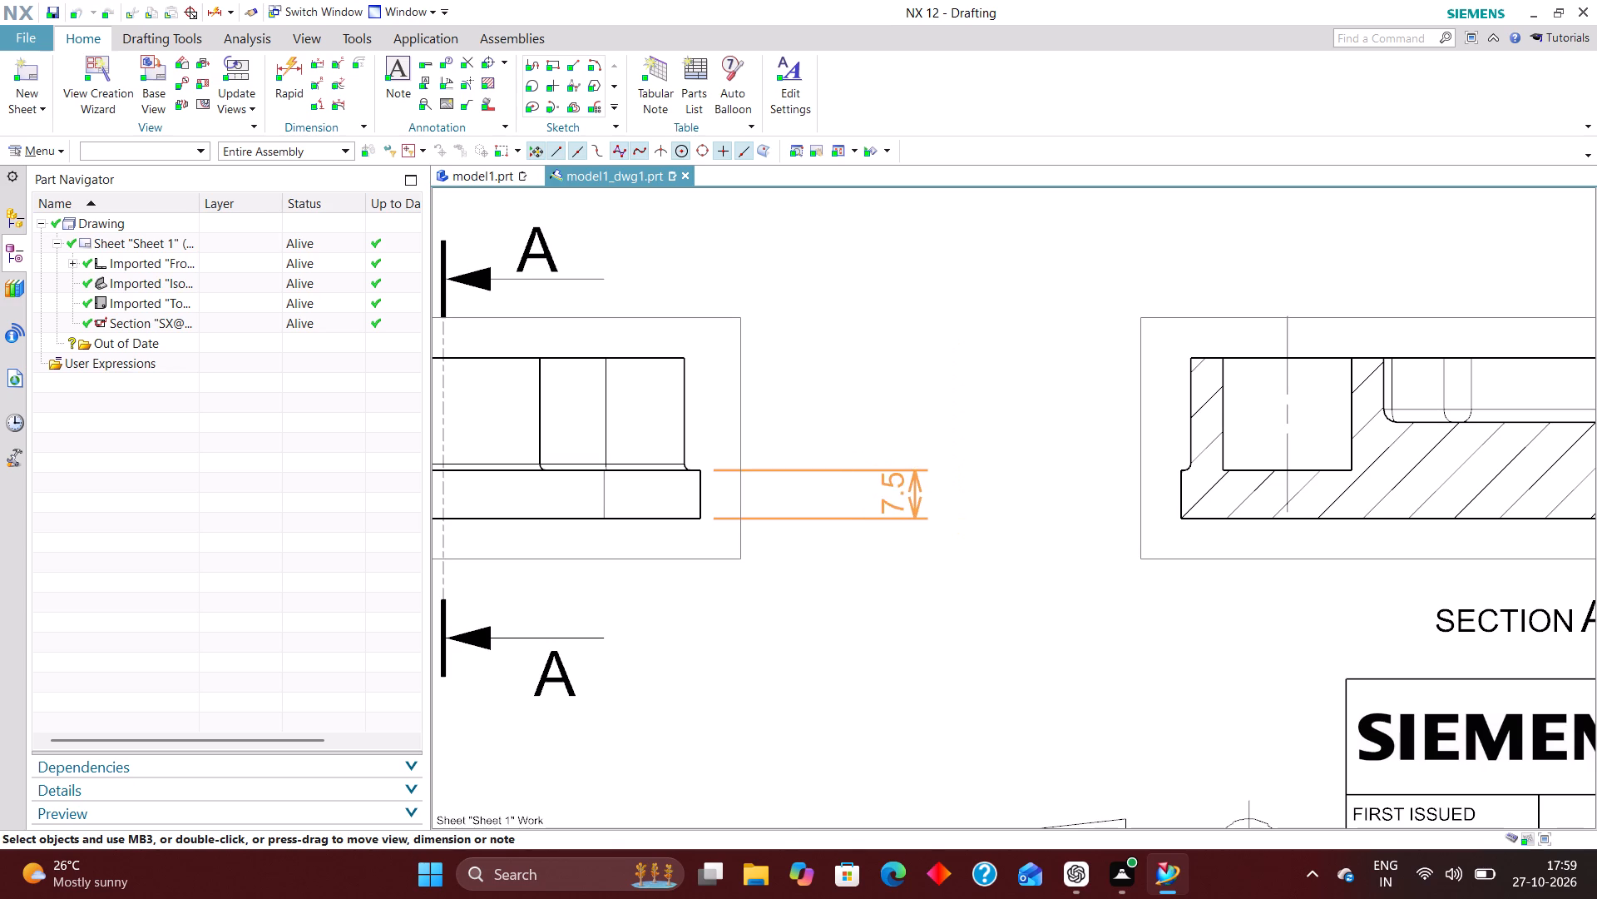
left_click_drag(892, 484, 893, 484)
Set the arrows of the base-thickness dimension to point in from outside its extension lines.
double_click(919, 486)
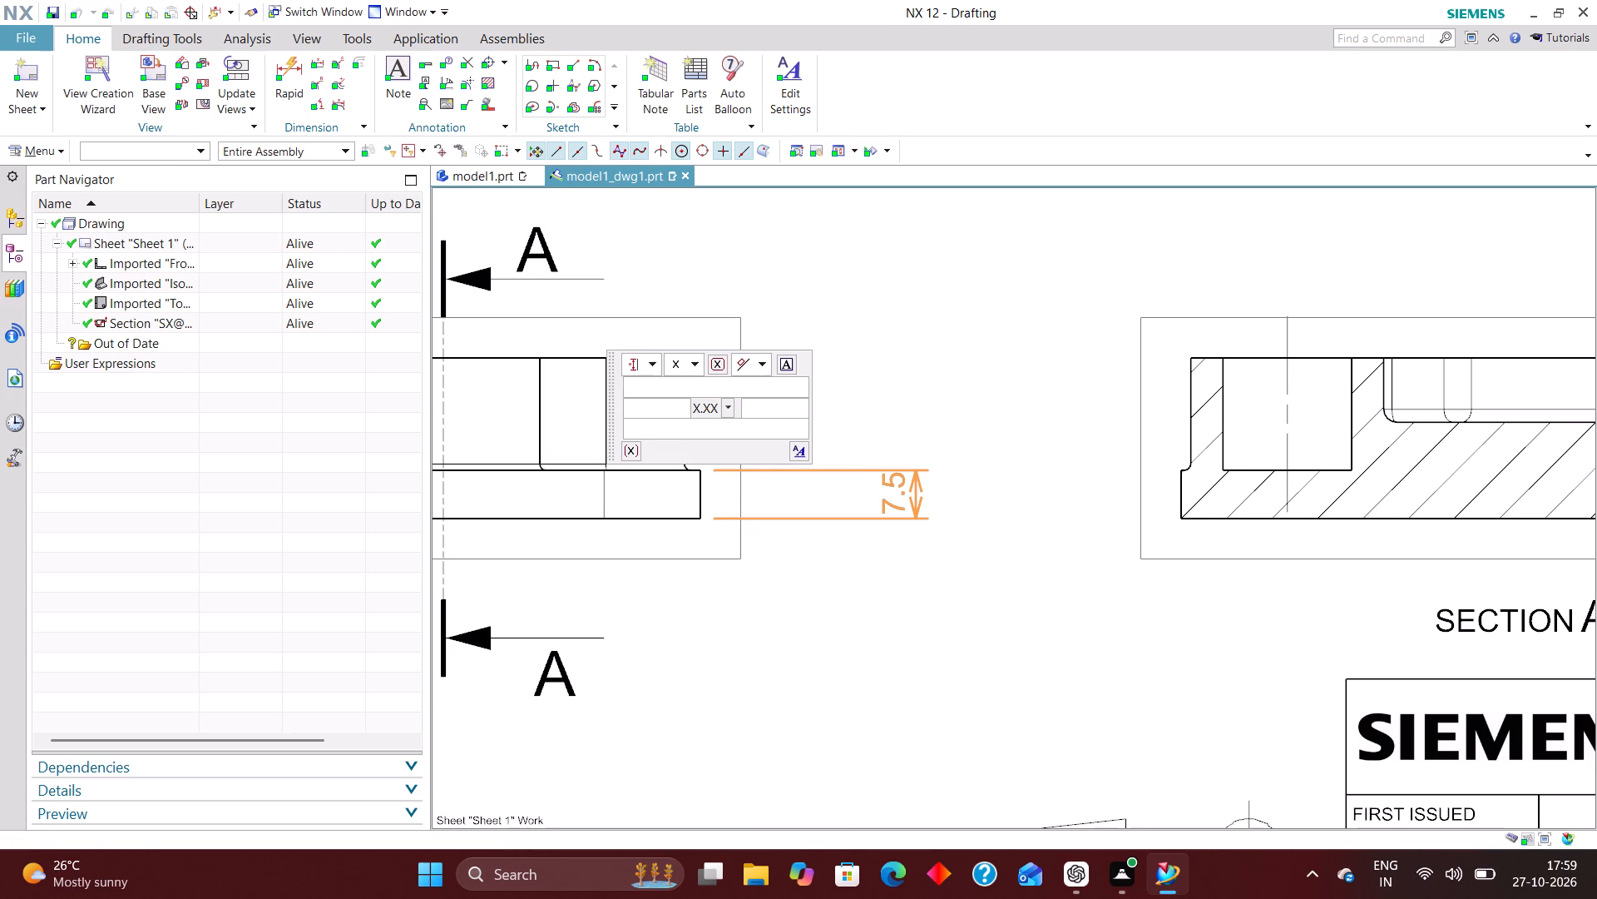
left_click(917, 469)
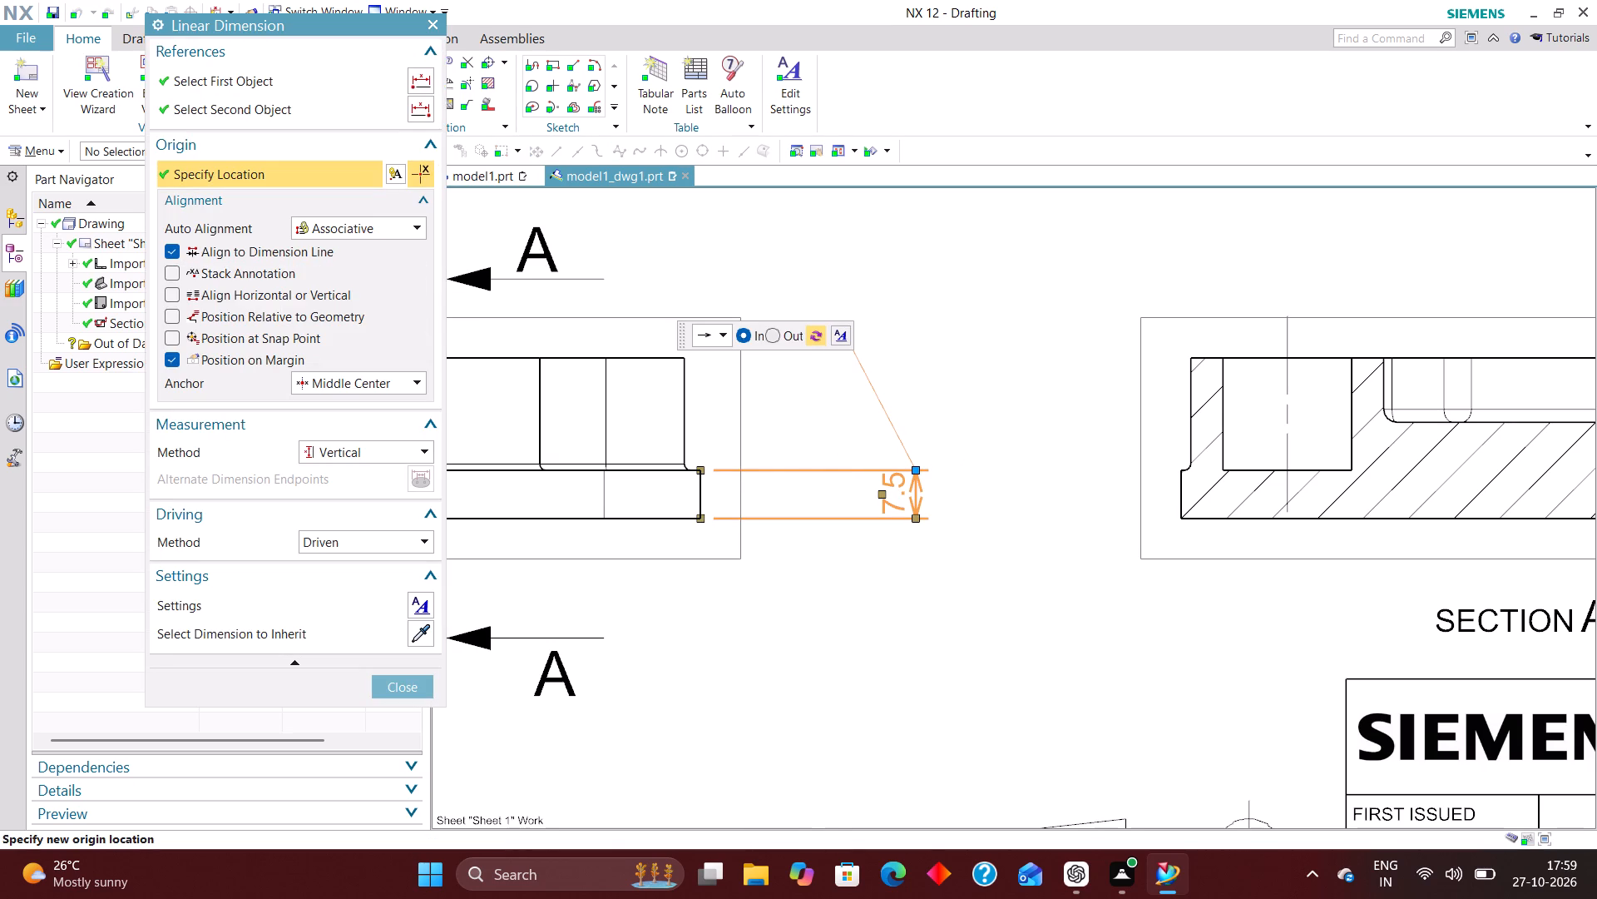
left_click(775, 342)
left_click(408, 684)
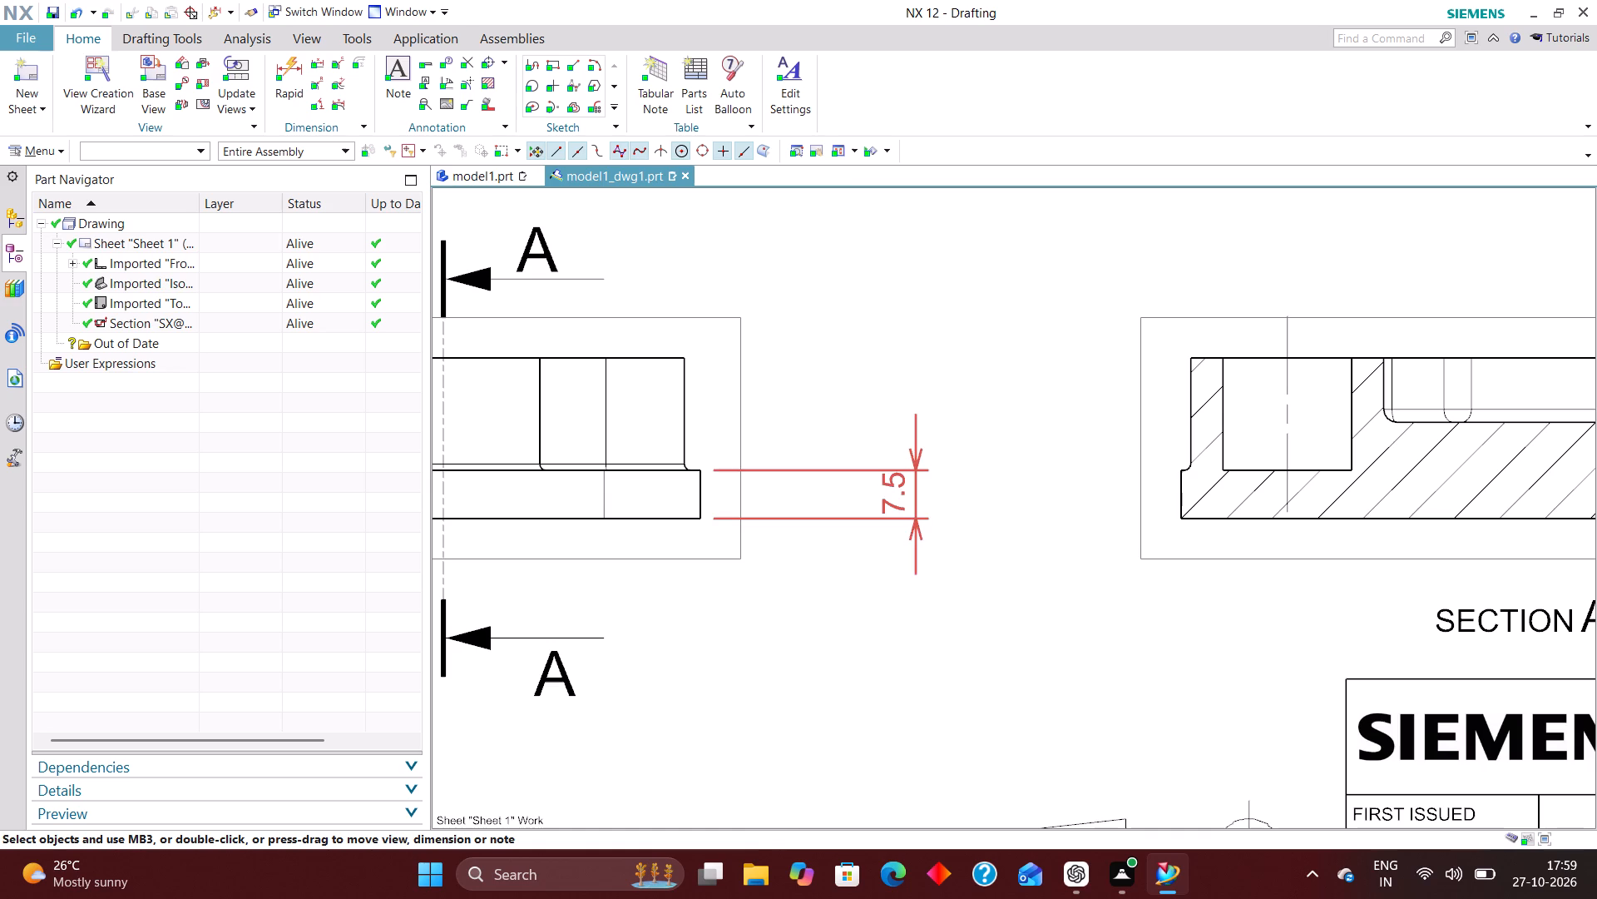
Move the base-thickness dimension's text above its extension lines, with the dimension line farther from the front view.
left_click_drag(891, 497, 898, 407)
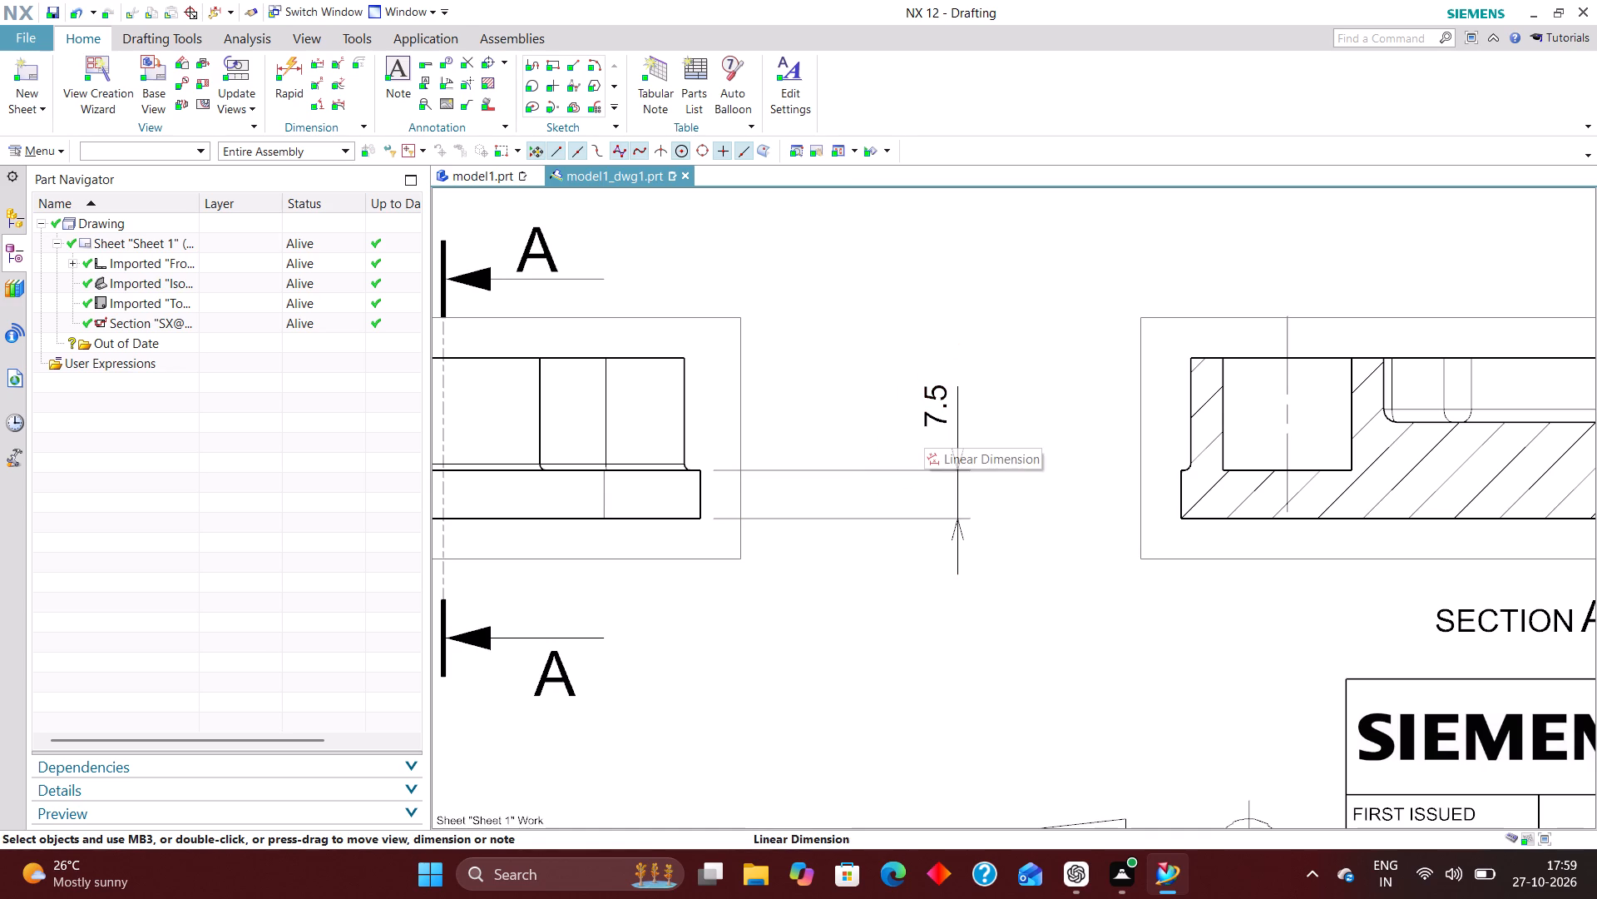
Dimension the base plate's overall long side in the top view, placing the dimension between the top and isometric views.
scroll(1049, 592, "down", 3)
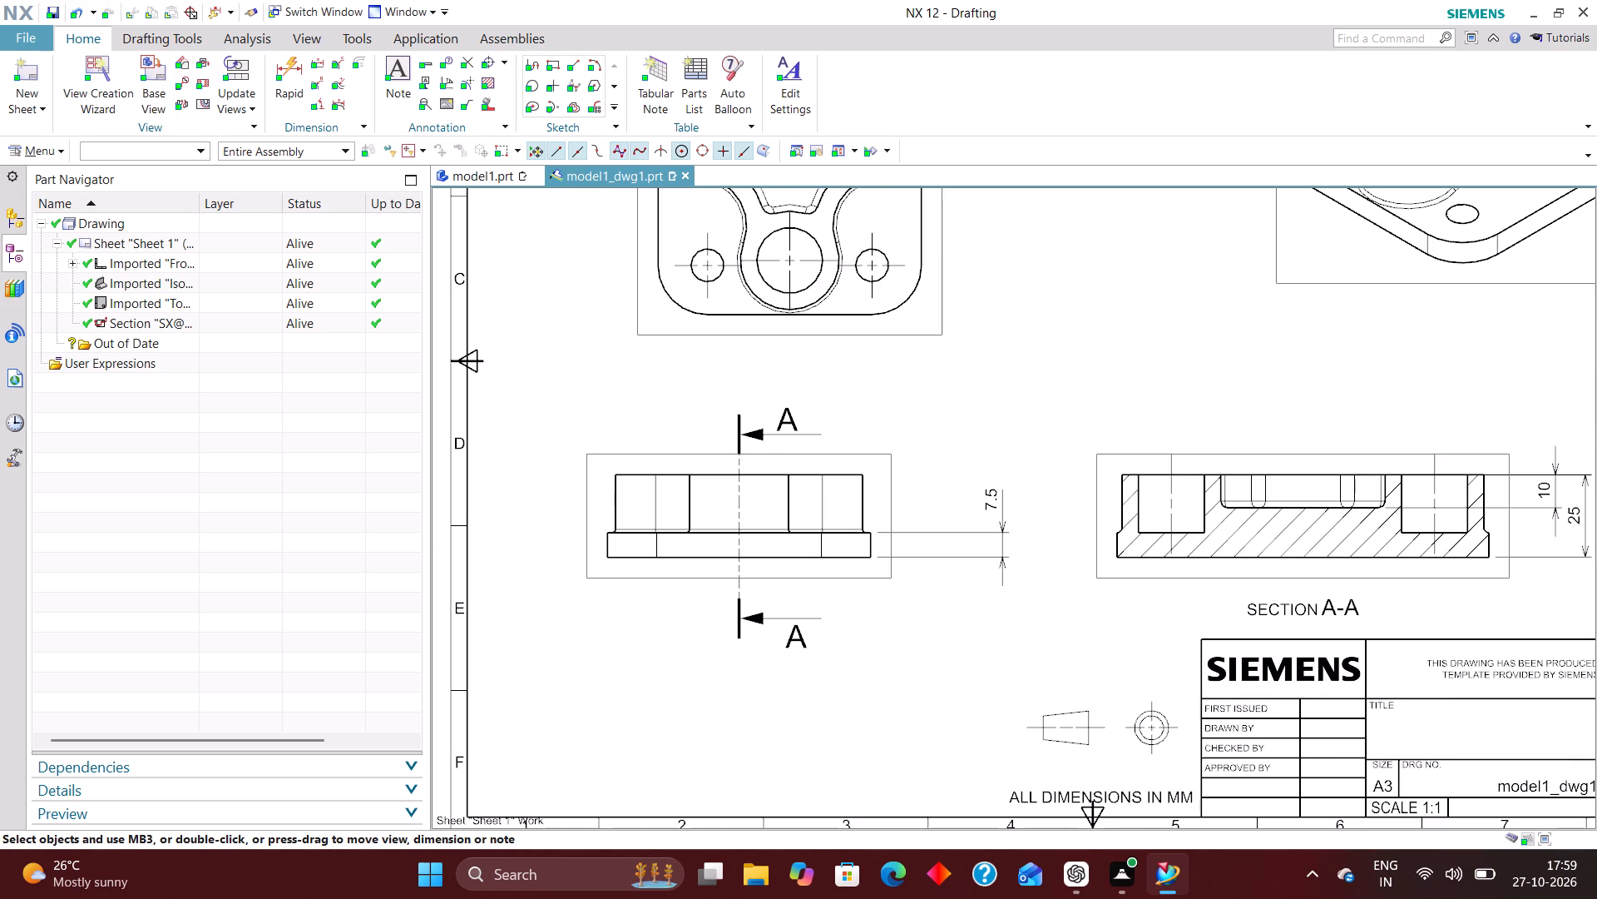
scroll(1016, 667, "down", 2)
scroll(899, 406, "up", 4)
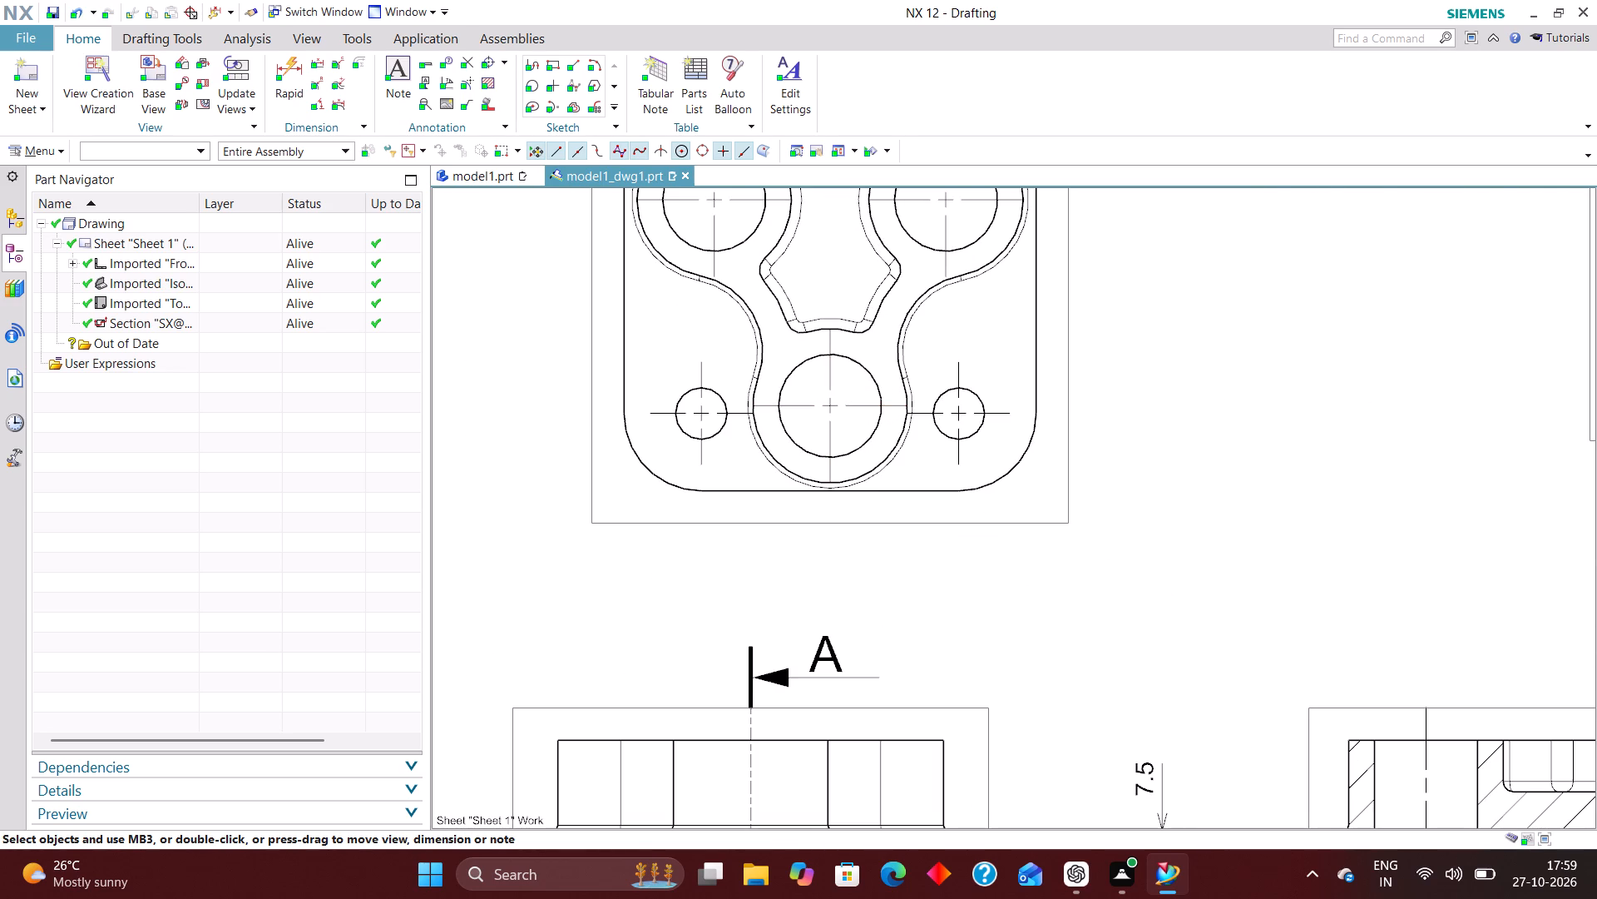
left_click(291, 69)
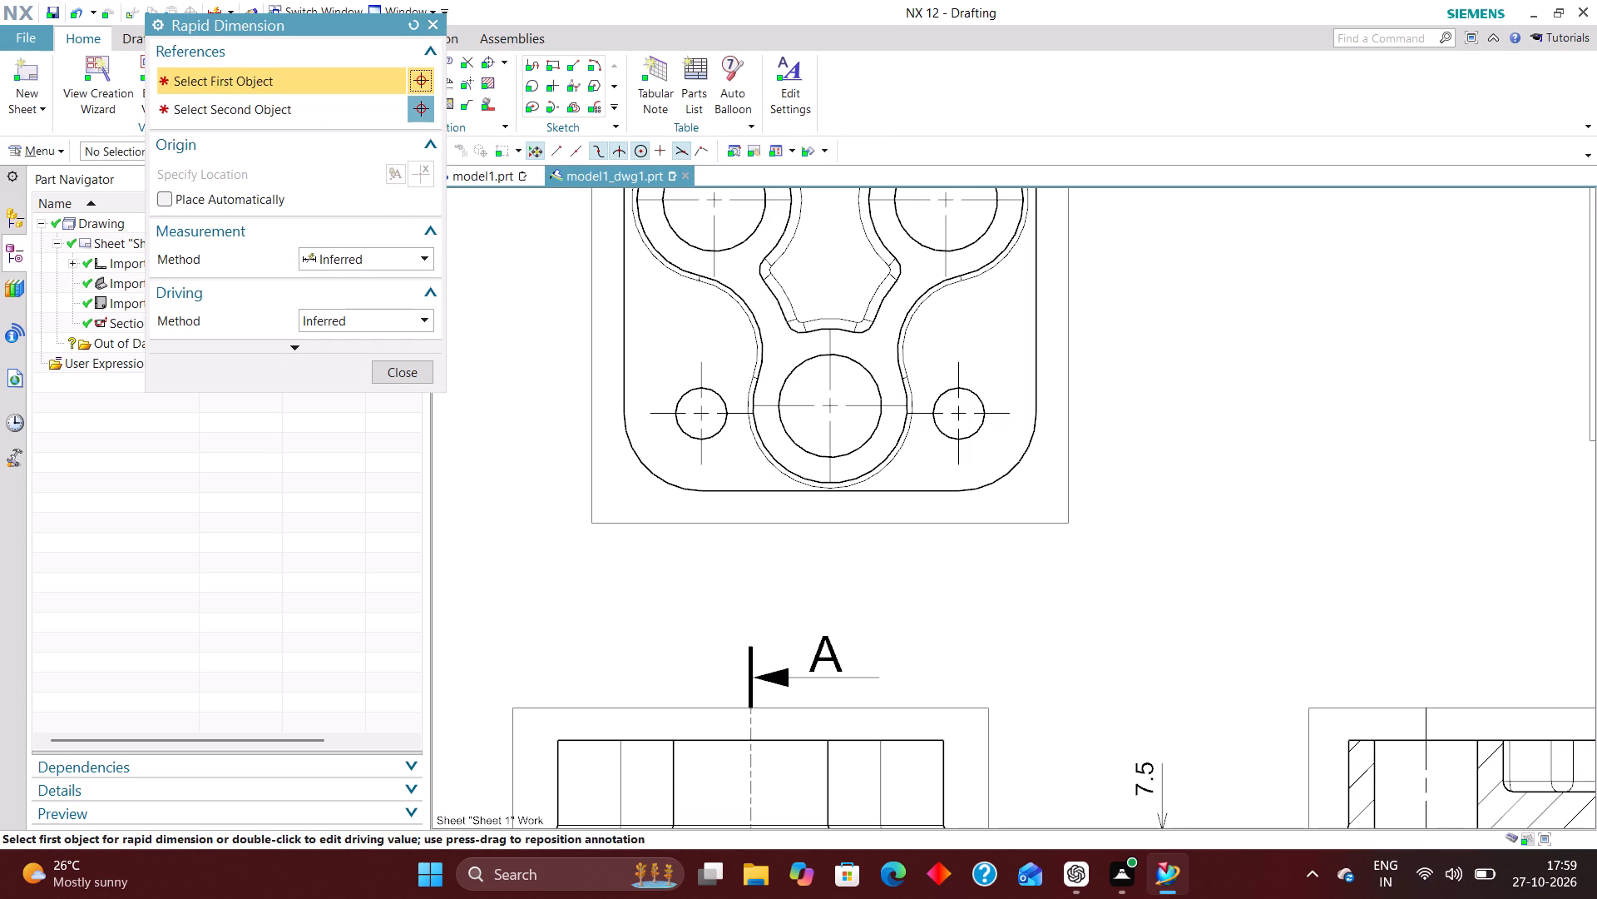
scroll(853, 546, "down", 4)
scroll(868, 522, "up", 5)
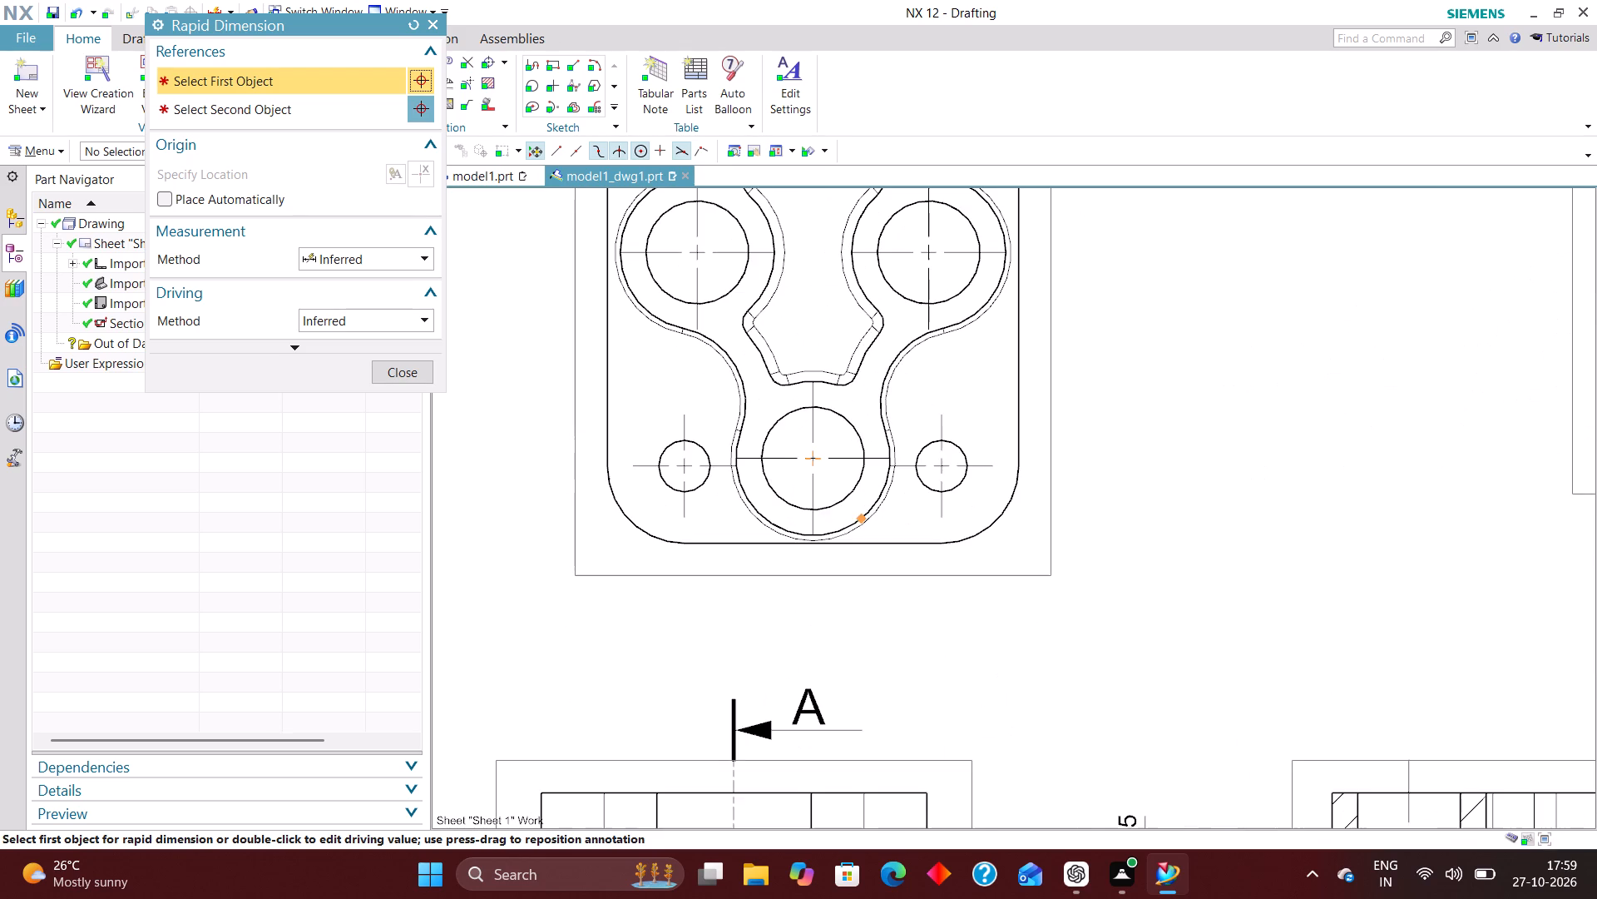
left_click(941, 541)
scroll(943, 648, "down", 3)
scroll(959, 297, "up", 3)
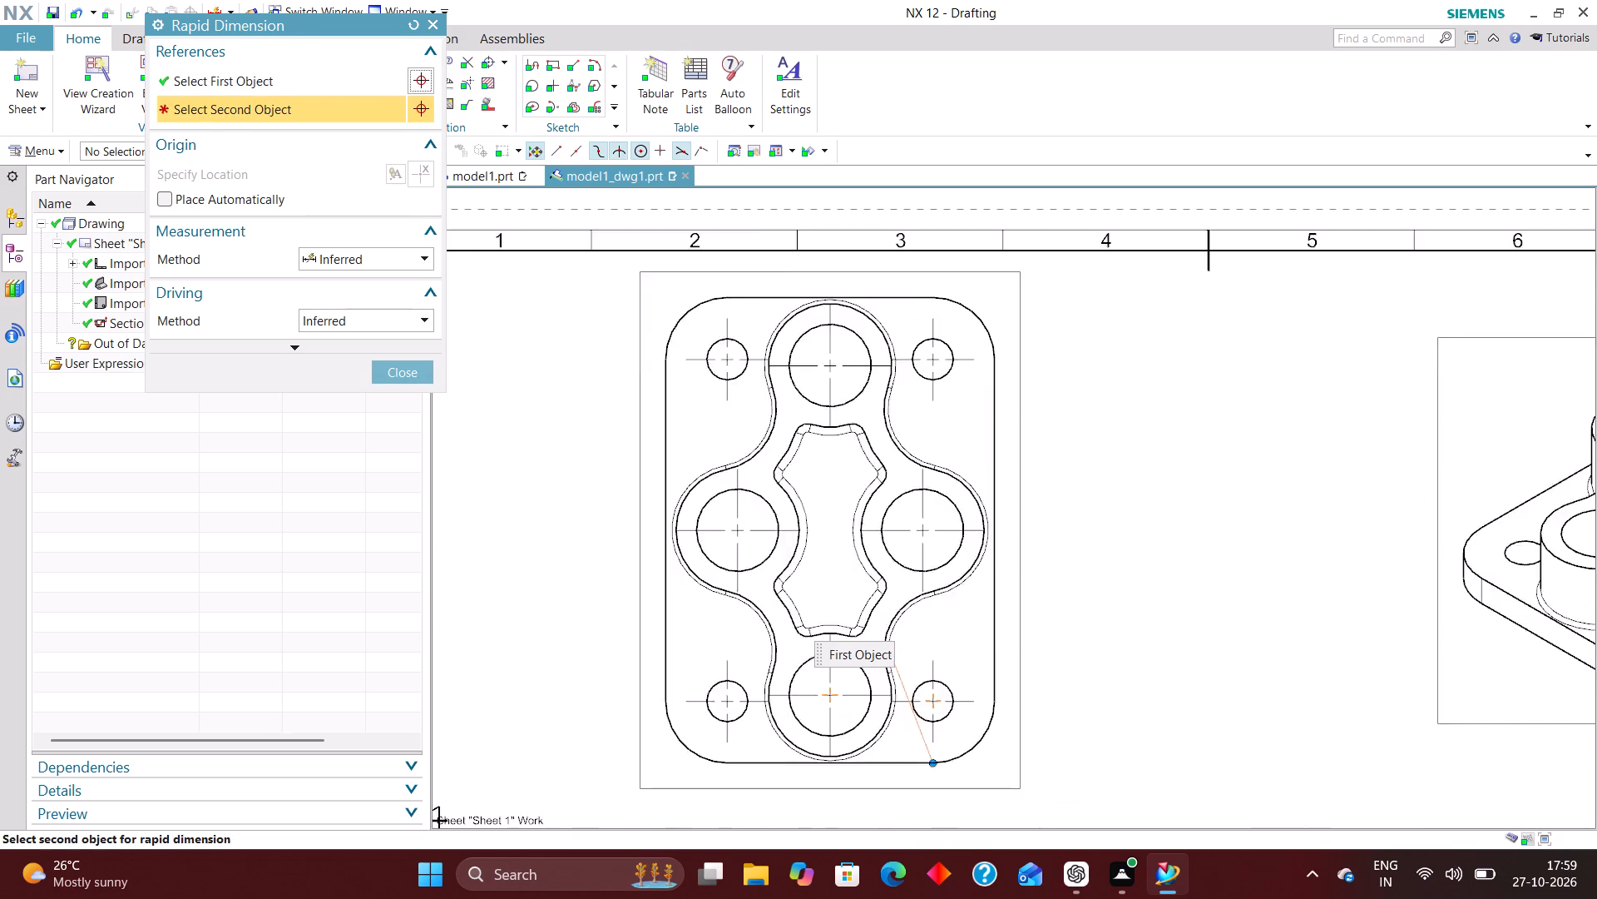
left_click(925, 294)
scroll(881, 422, "down", 4)
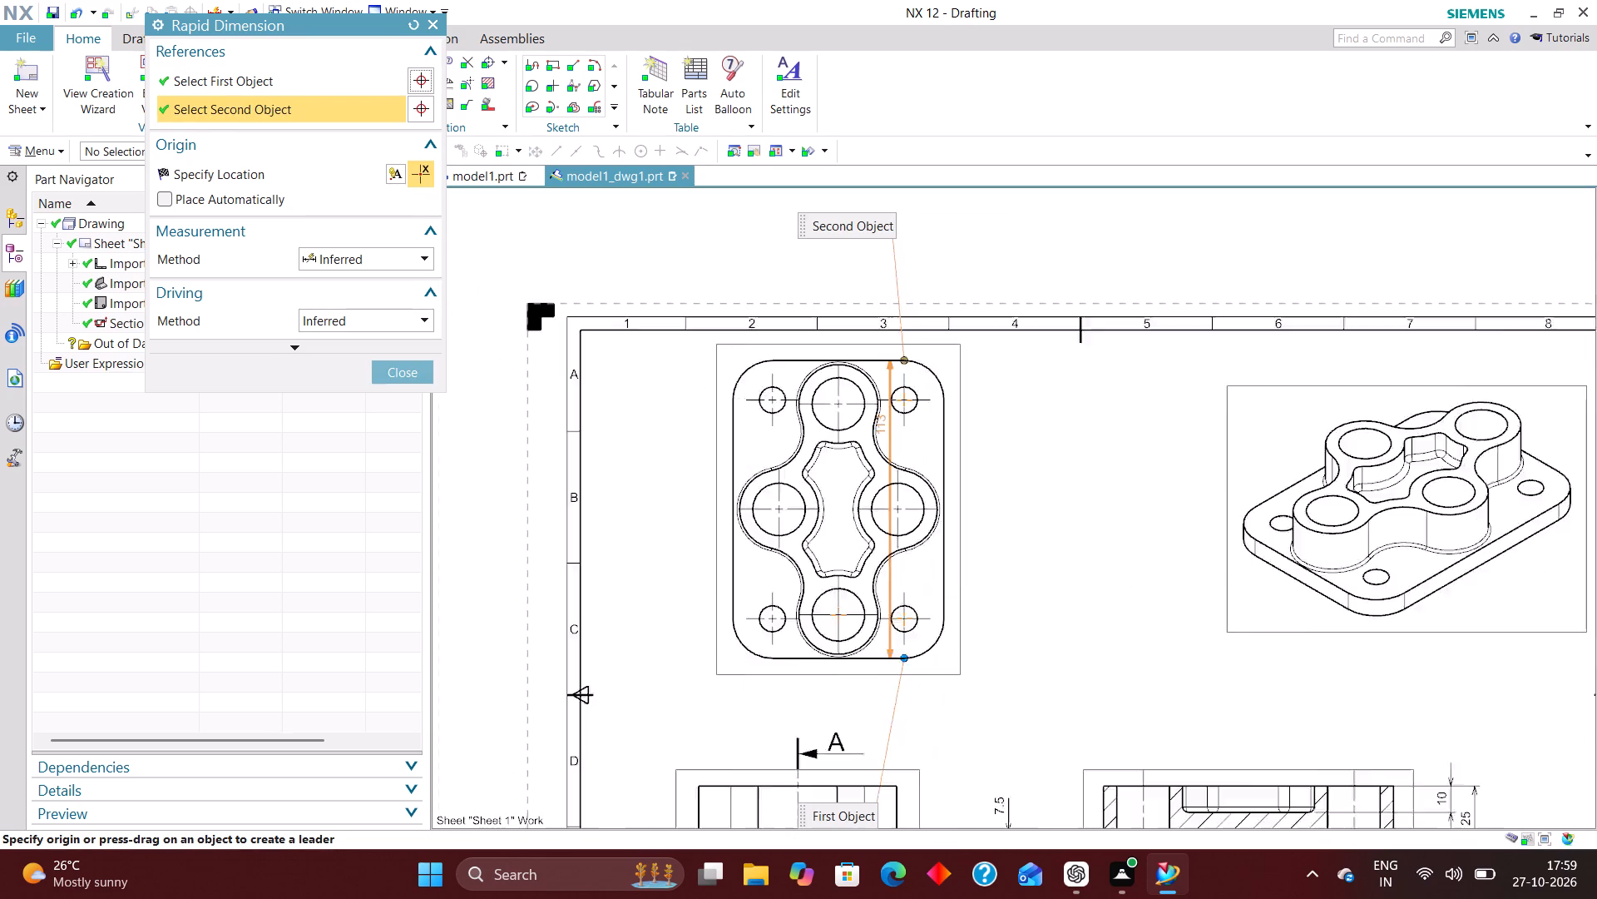
left_click(1028, 467)
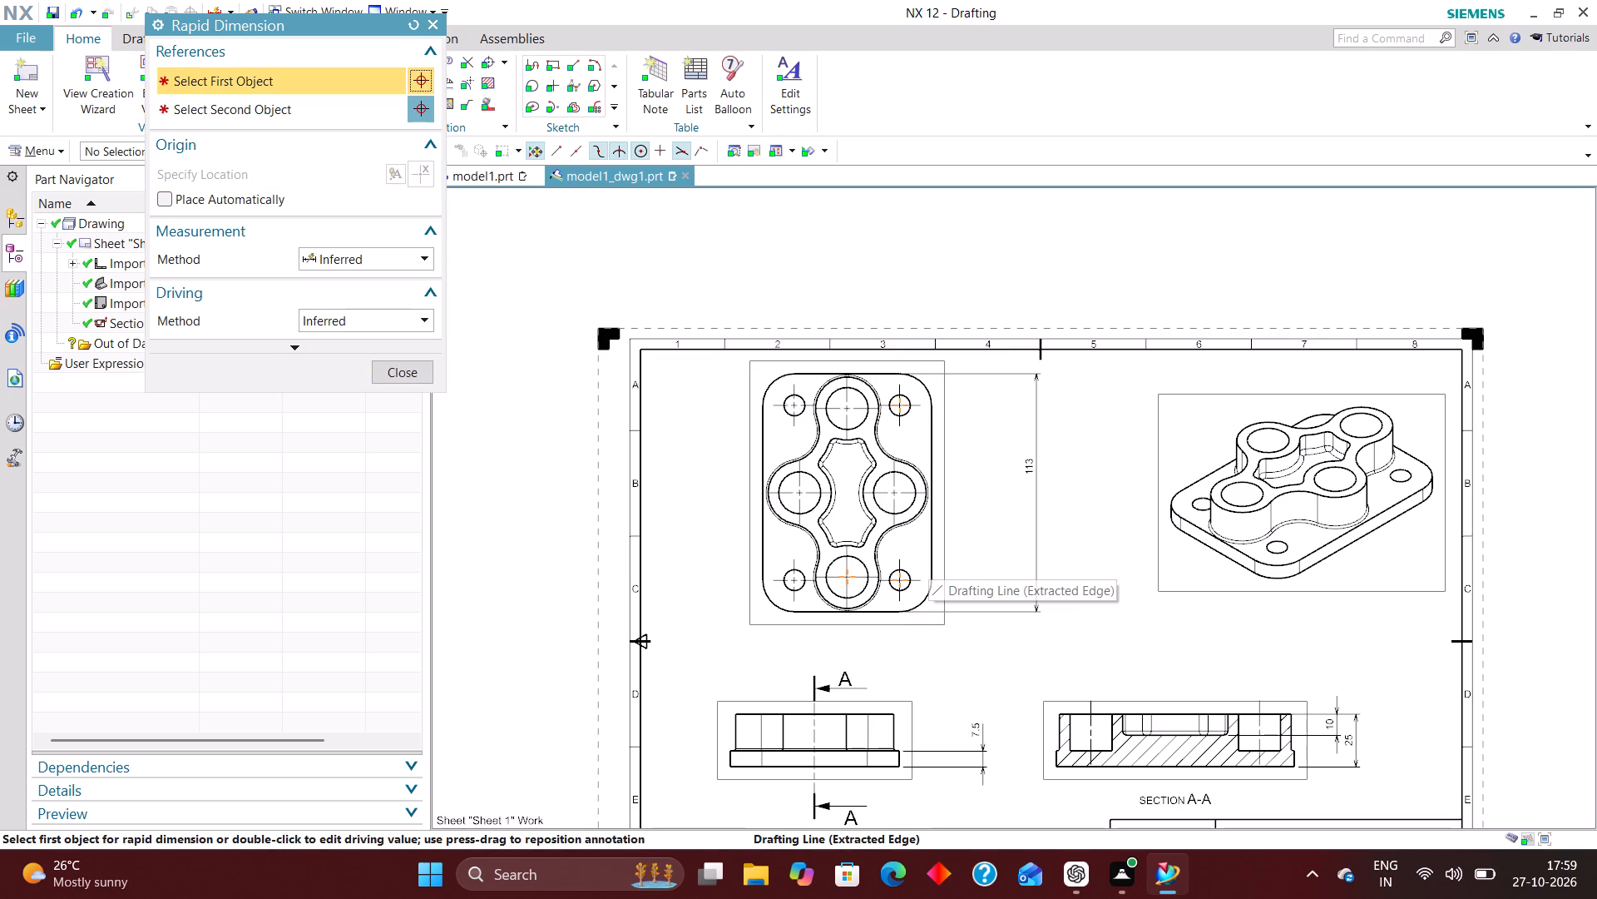
Dimension the vertical centre distance between the upper and lower boss bores in the top view, placing it inside the overall length dimension.
scroll(868, 633, "up", 3)
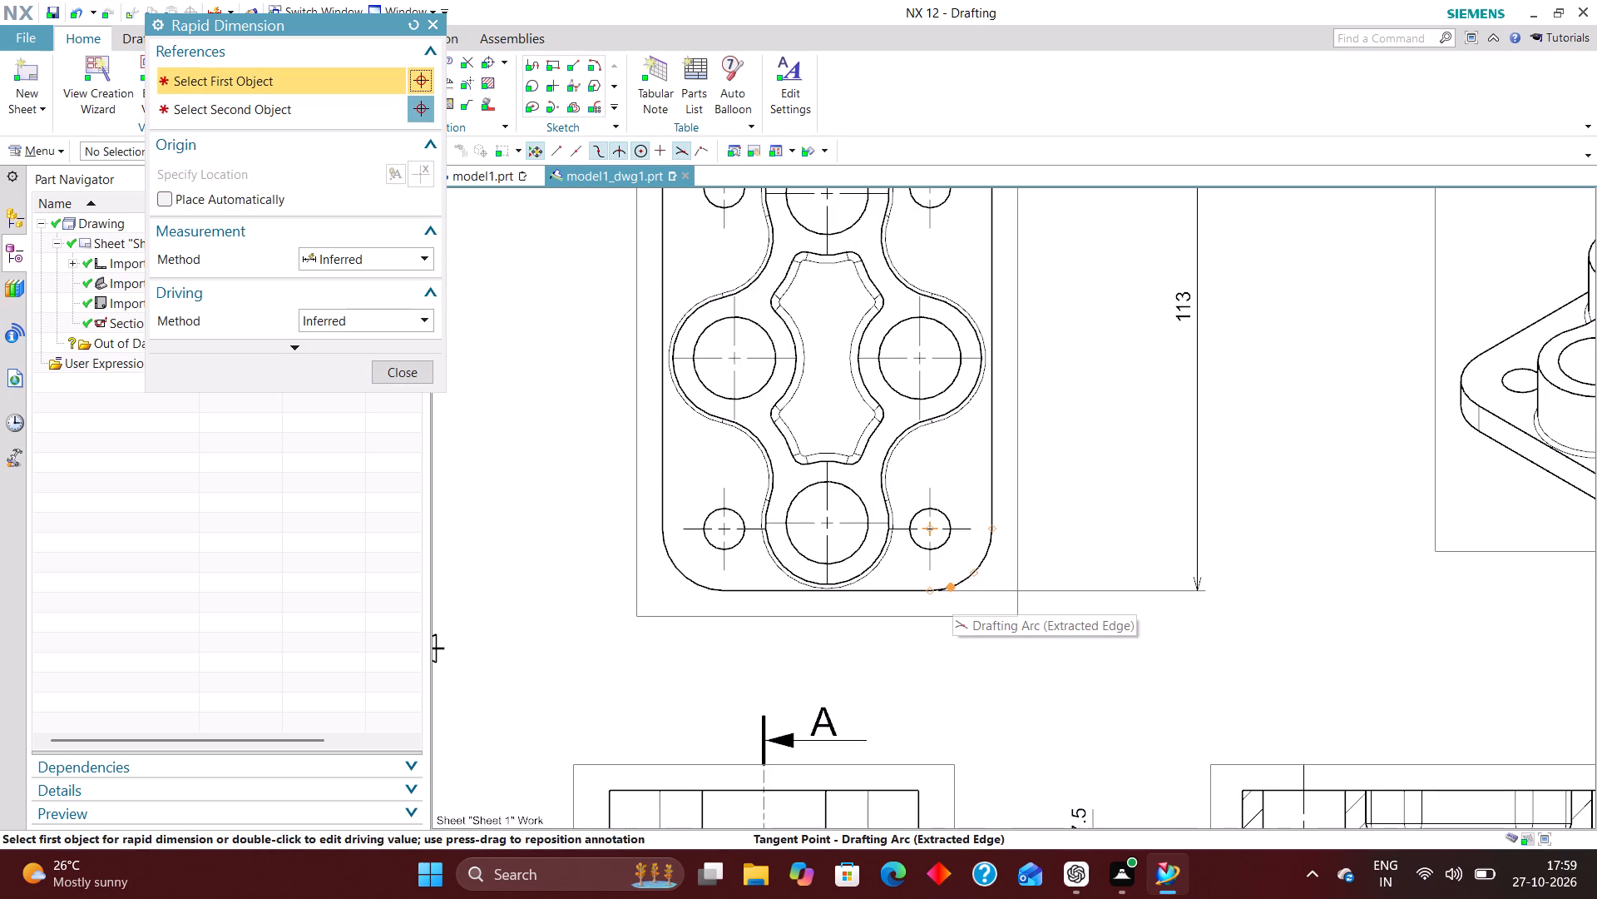
scroll(967, 534, "up", 2)
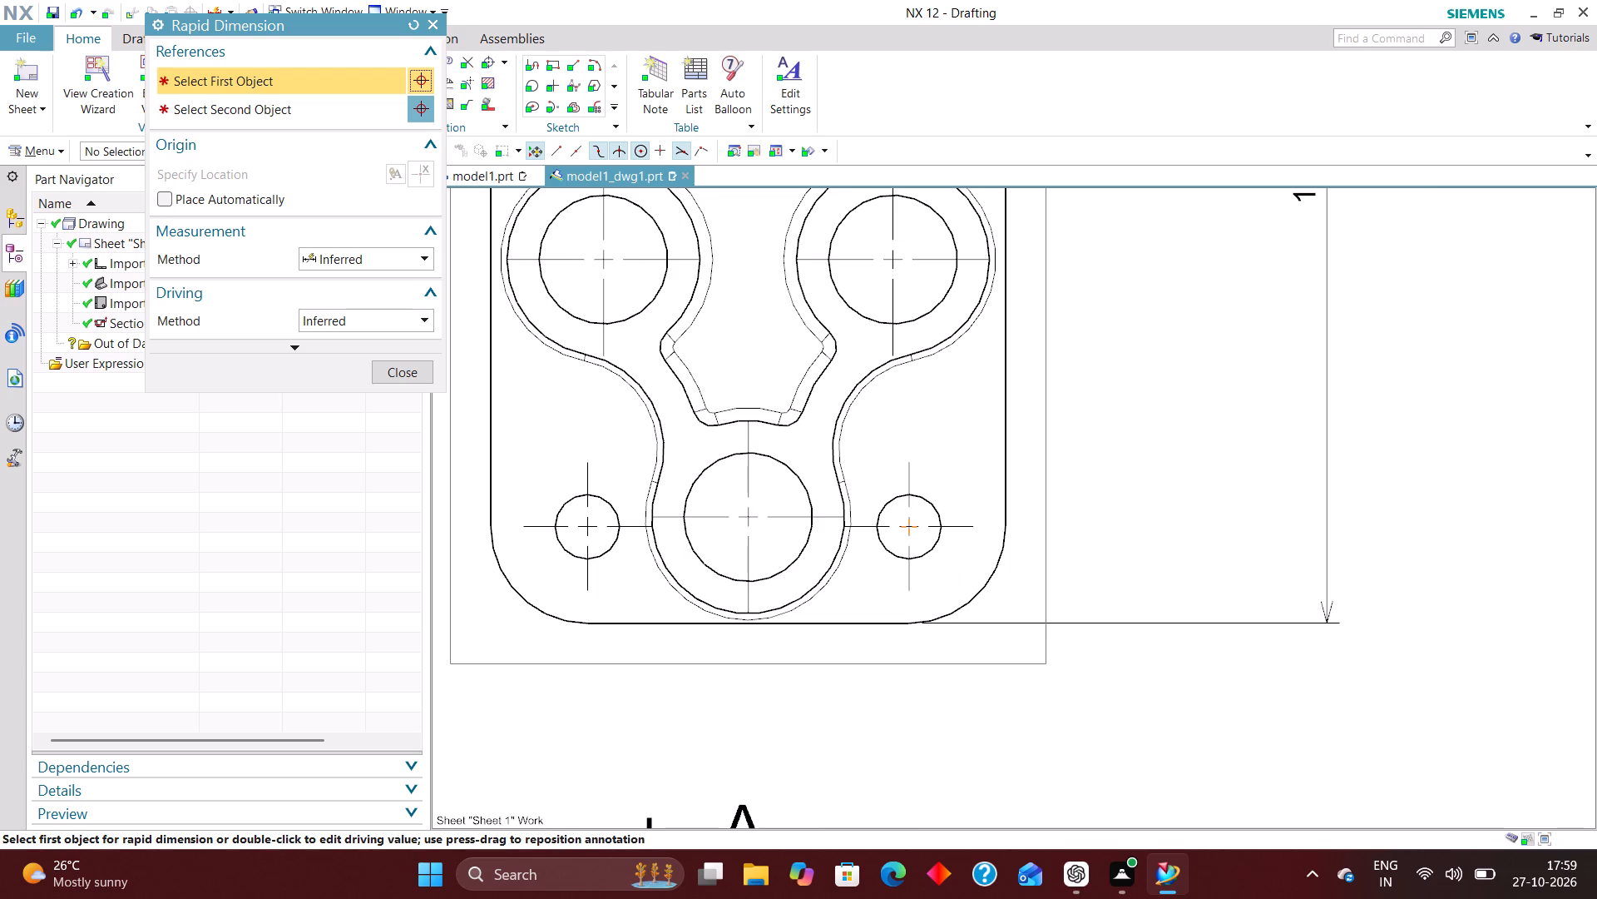
left_click(794, 514)
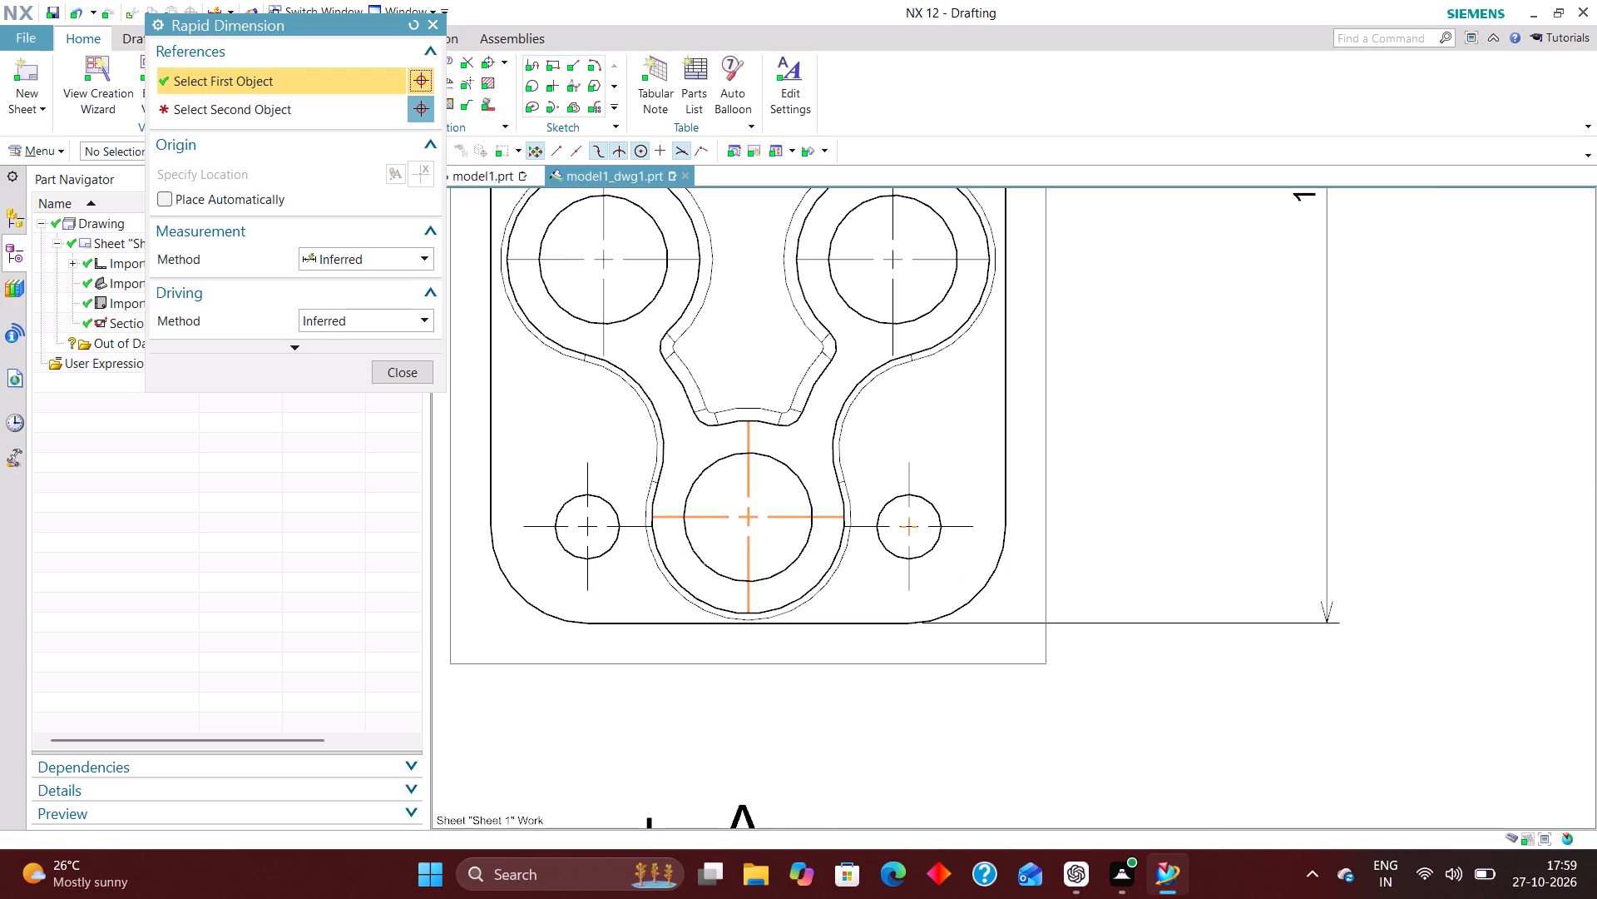
scroll(846, 634, "down", 3)
scroll(820, 320, "up", 3)
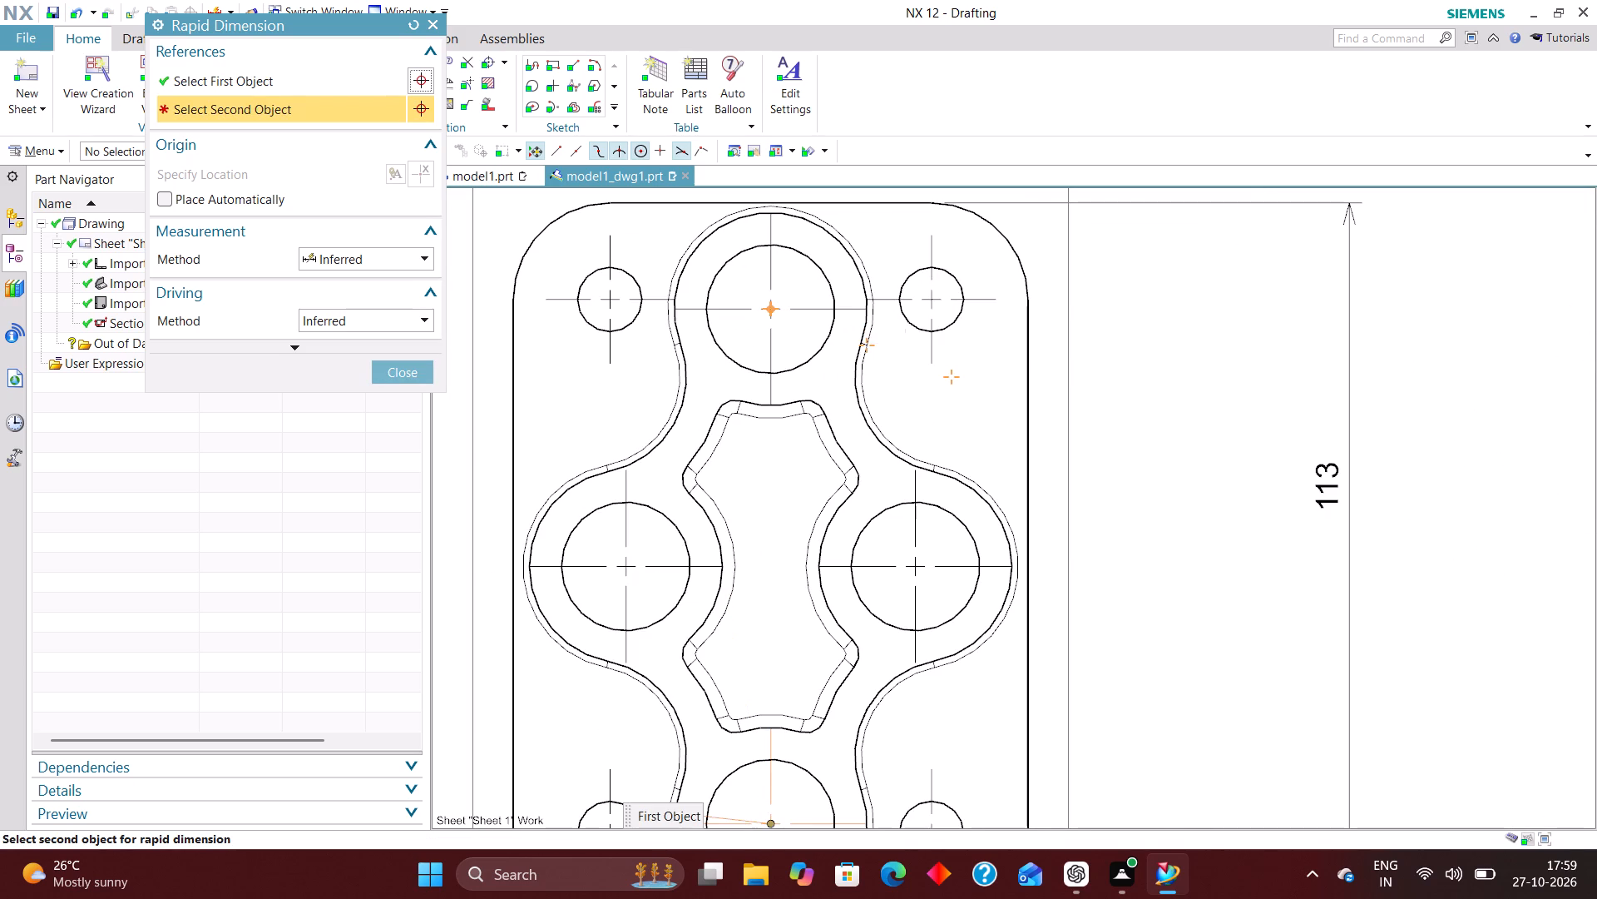
left_click(817, 307)
scroll(1130, 414, "down", 2)
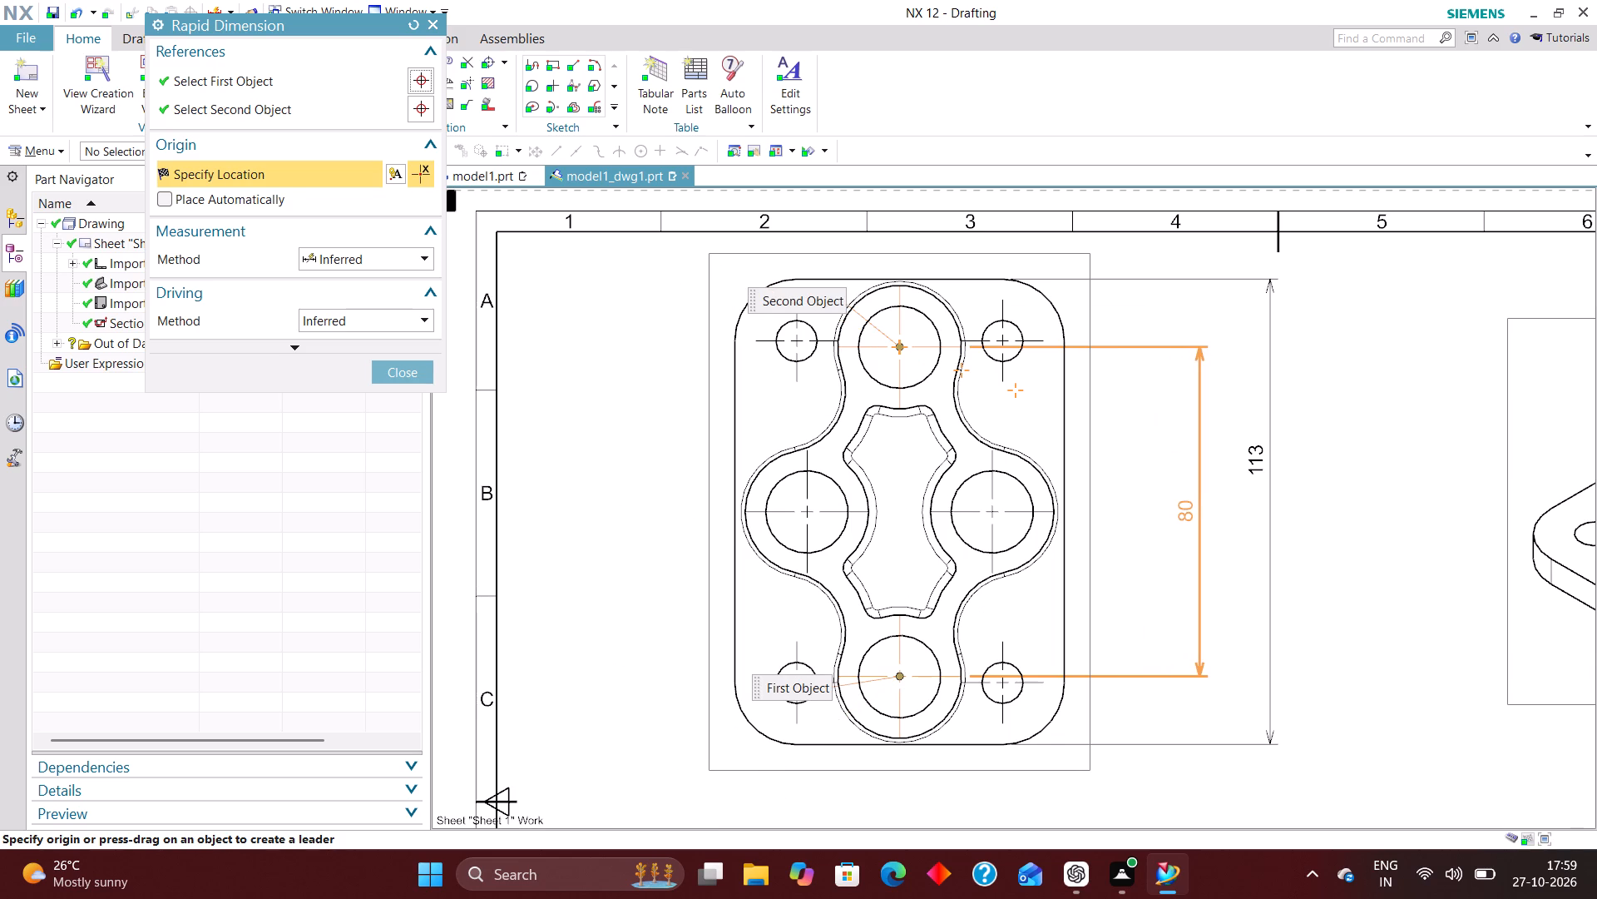
left_click(1185, 492)
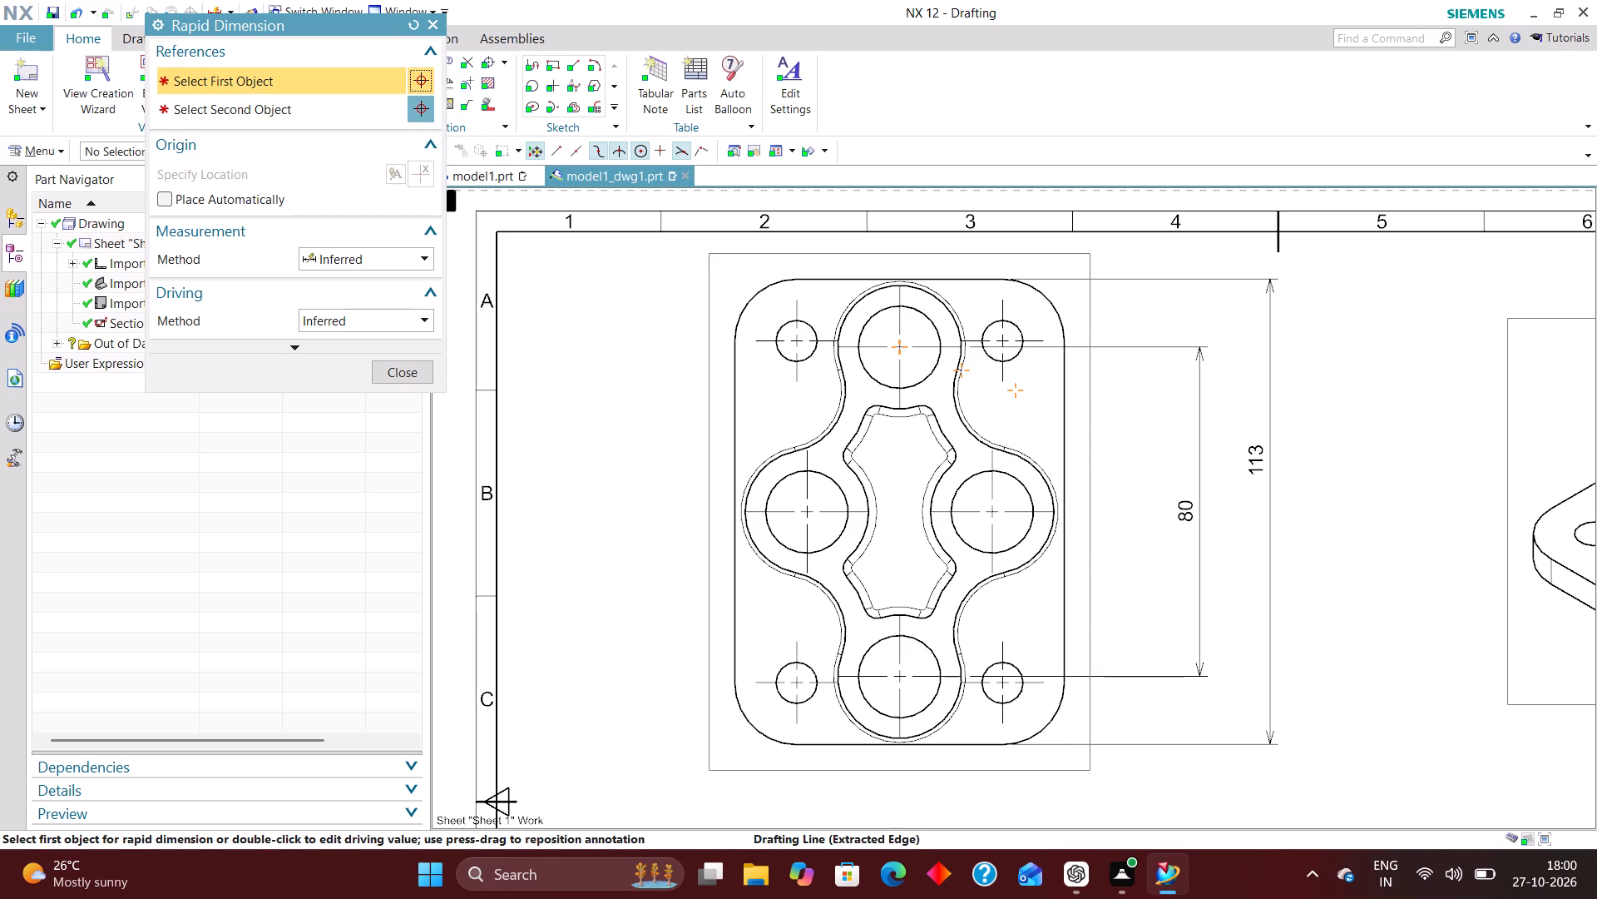
Dimension the horizontal centre distance between the left and right boss bores, placing the dimension just below the top view.
scroll(1080, 422, "down", 3)
scroll(962, 579, "up", 5)
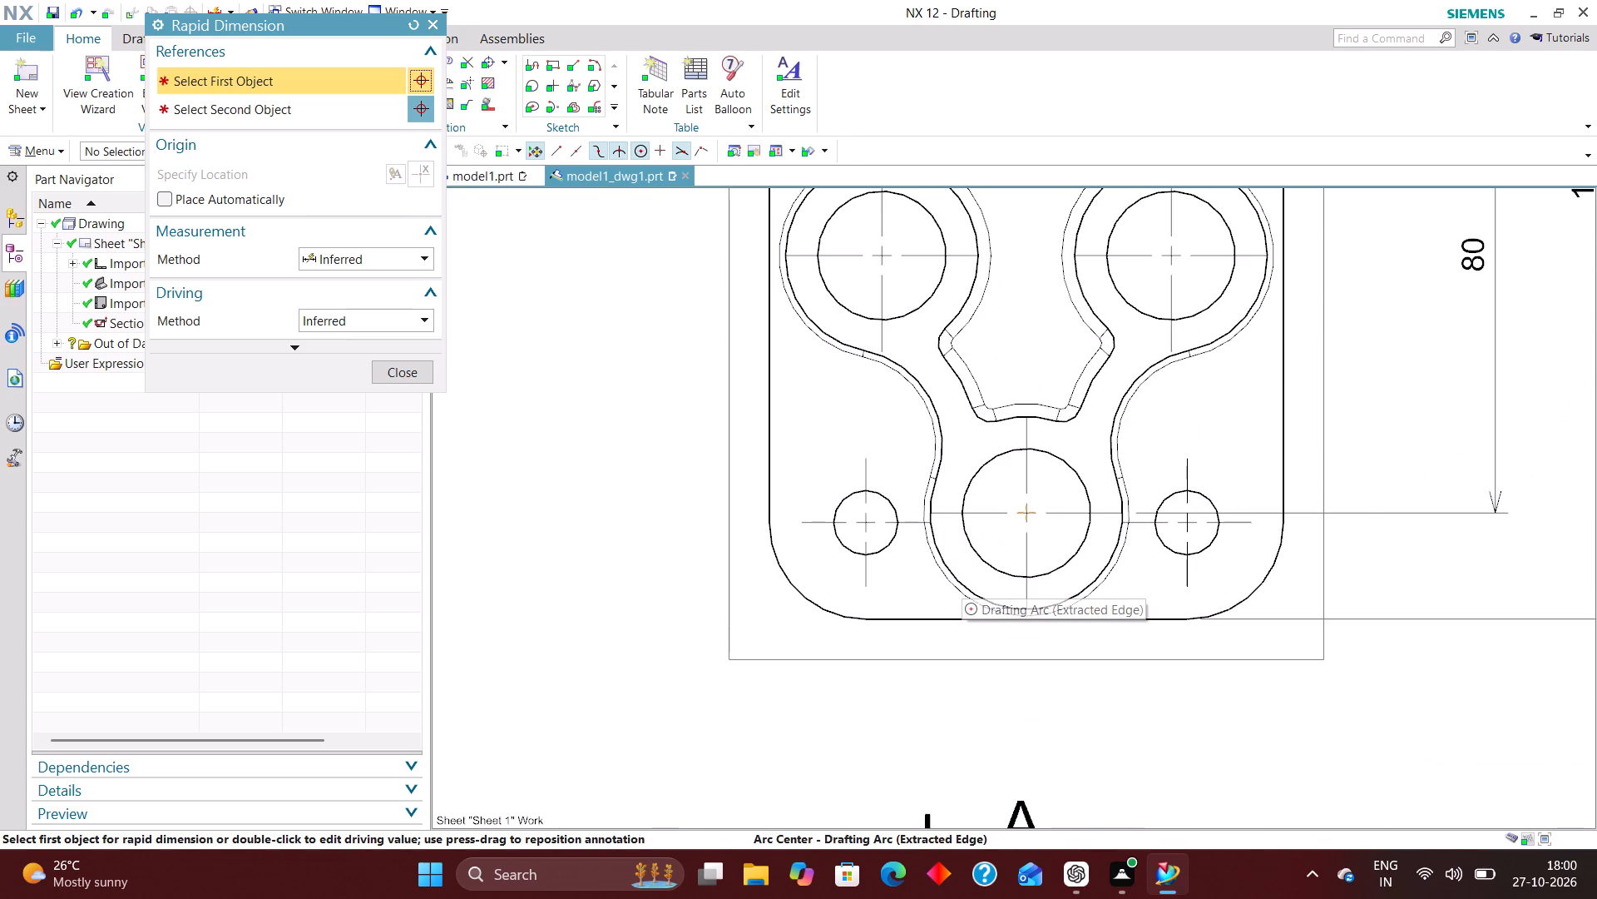
scroll(862, 464, "down", 1)
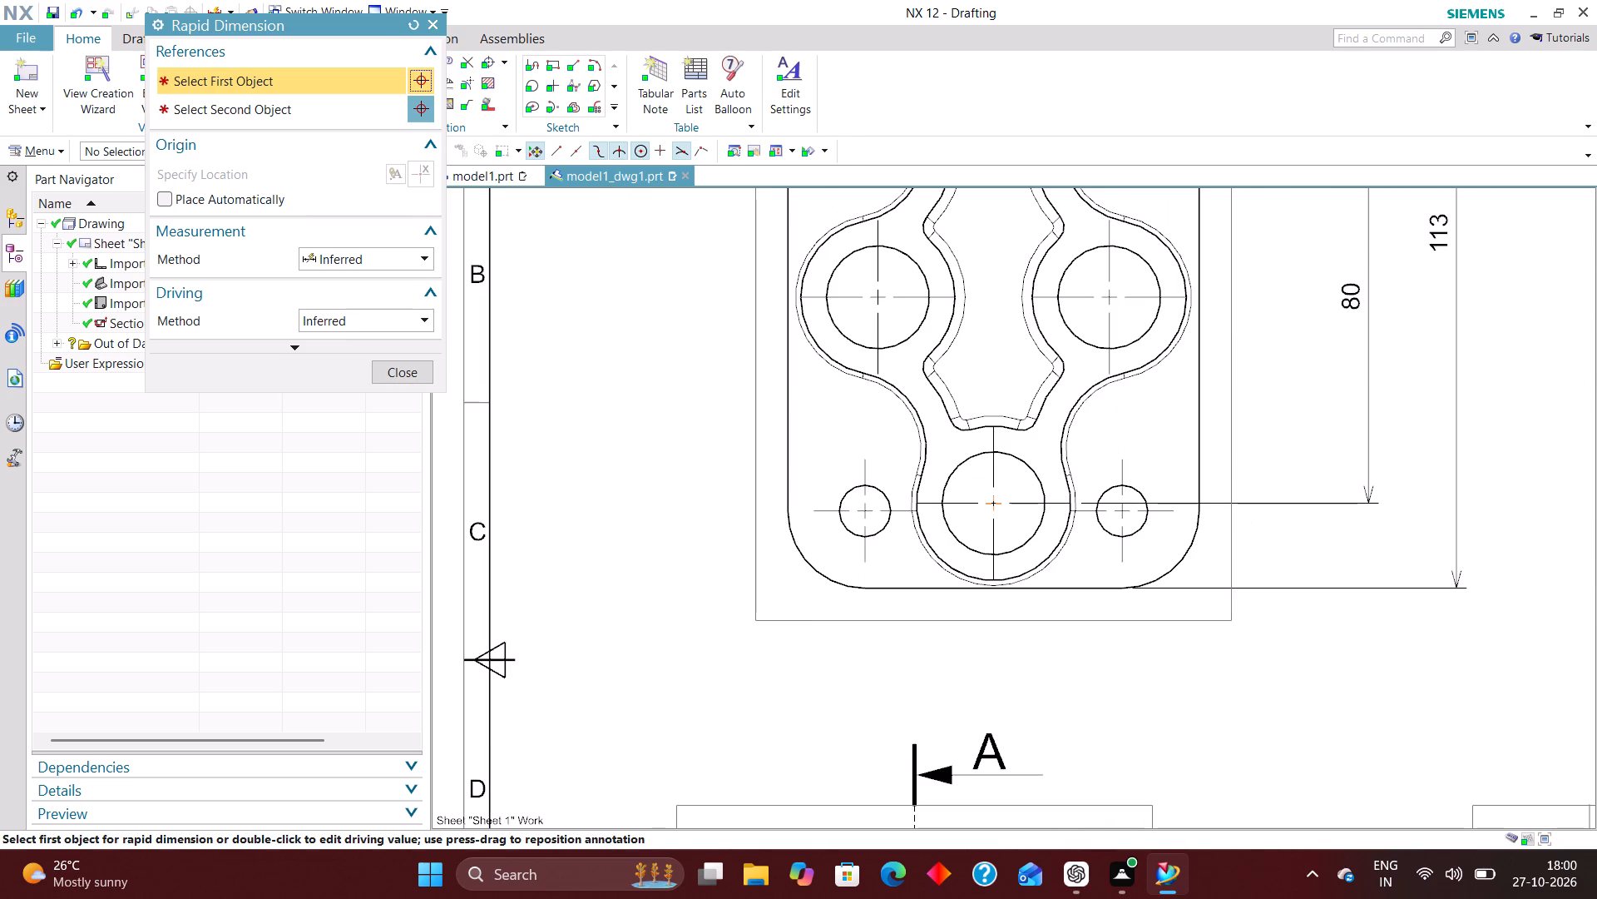
left_click(879, 327)
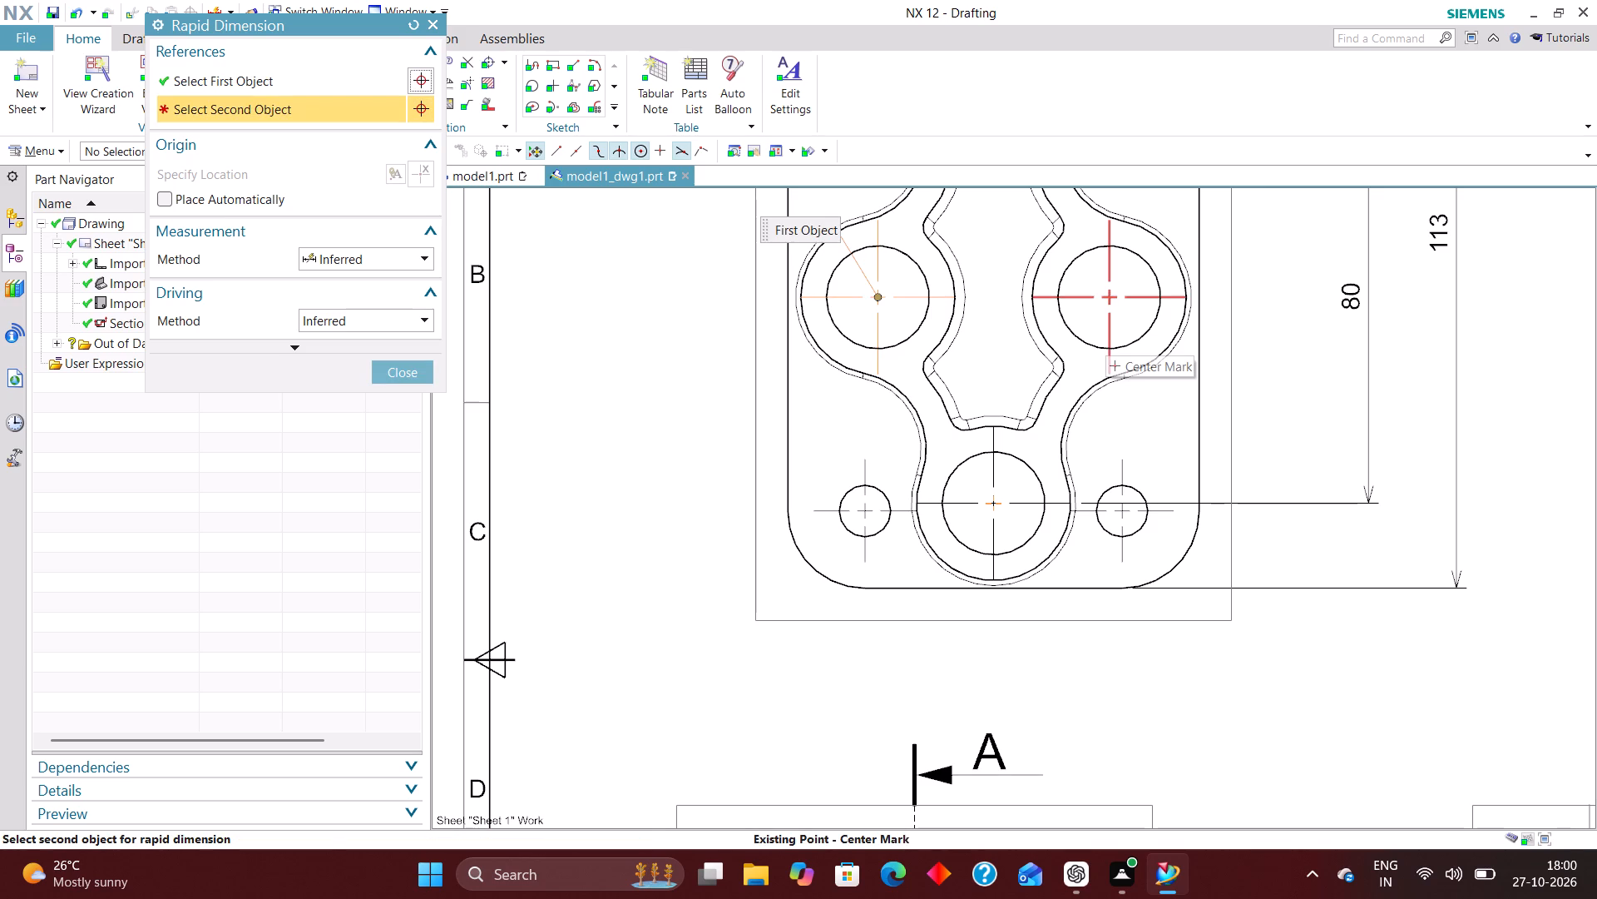
left_click(1109, 332)
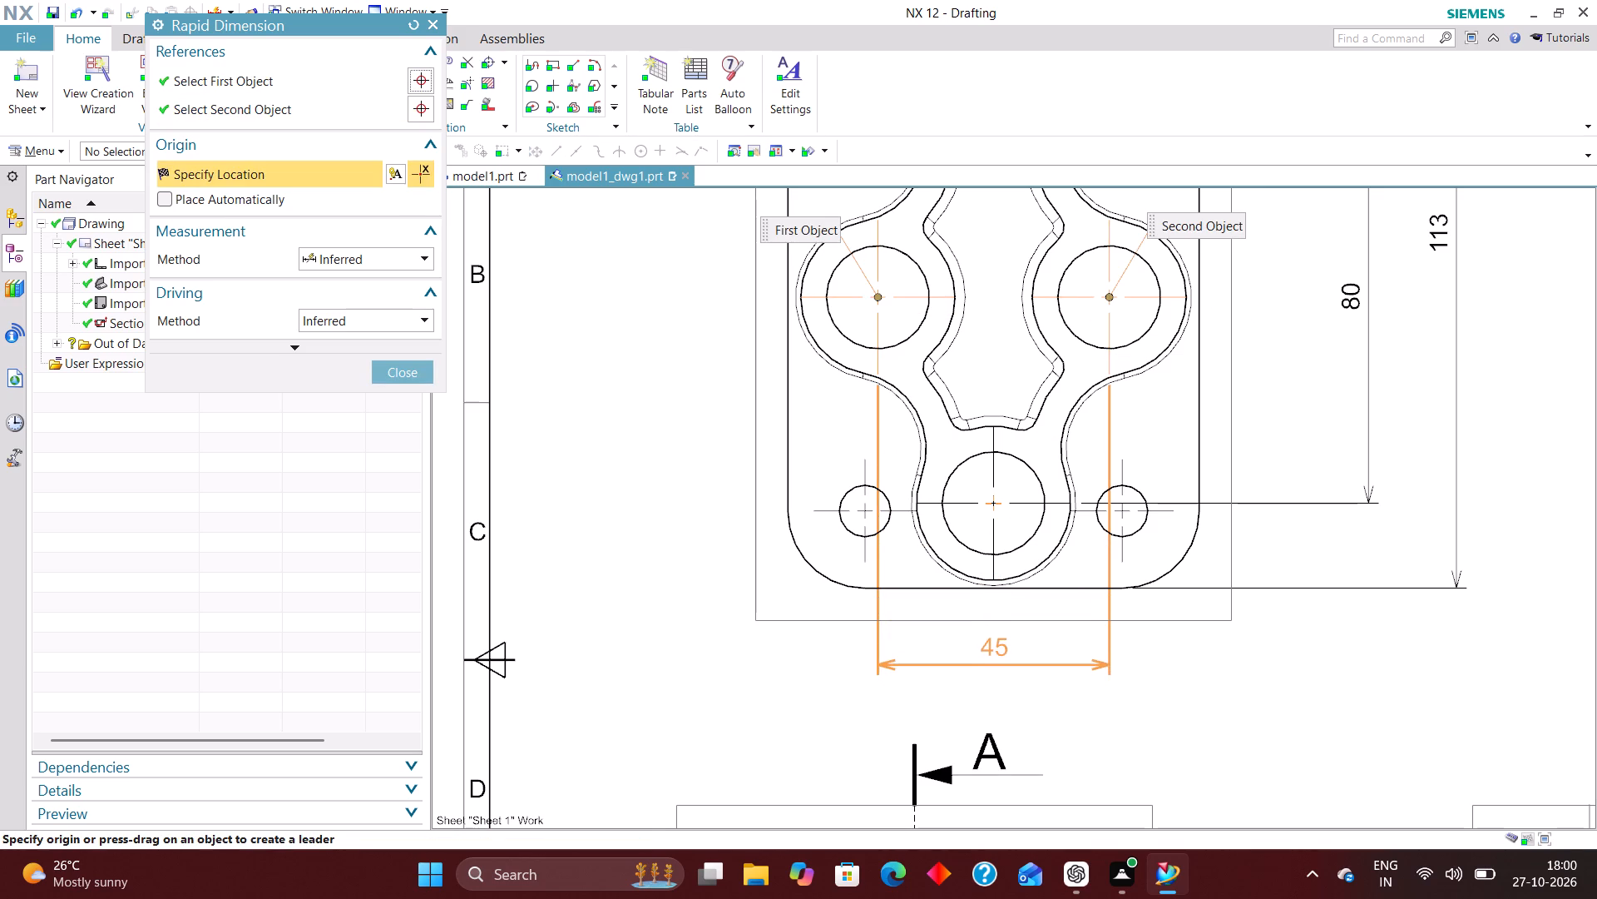
left_click(997, 638)
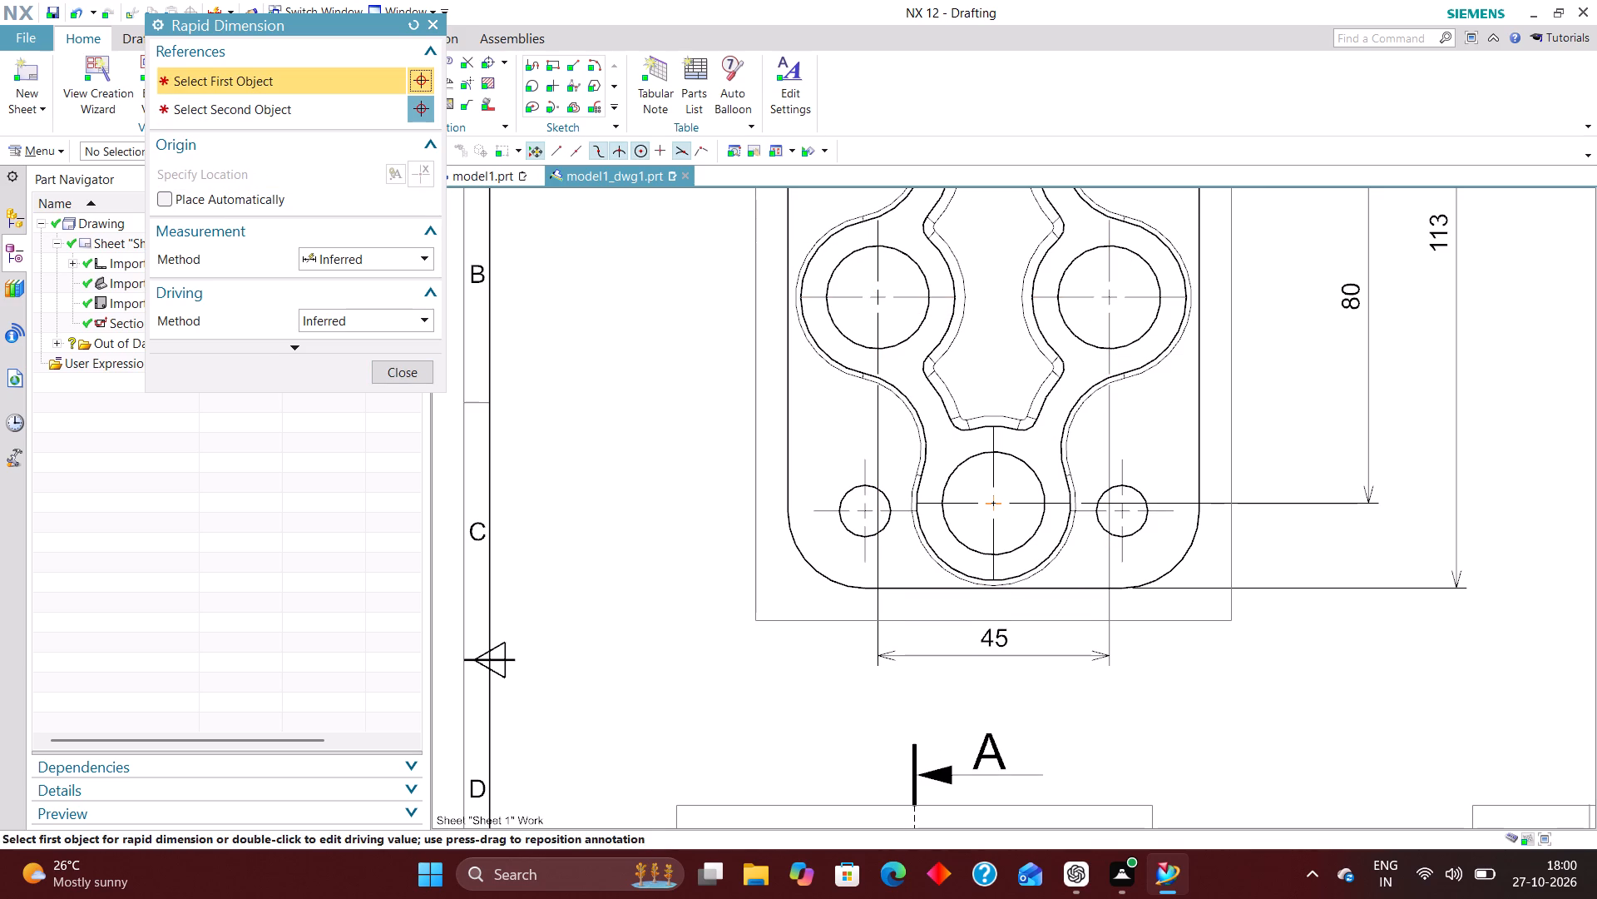
Add a radial dimension to the base plate's lower-left rounded corner in the top view, placing it outside the plate.
scroll(949, 638, "down", 1)
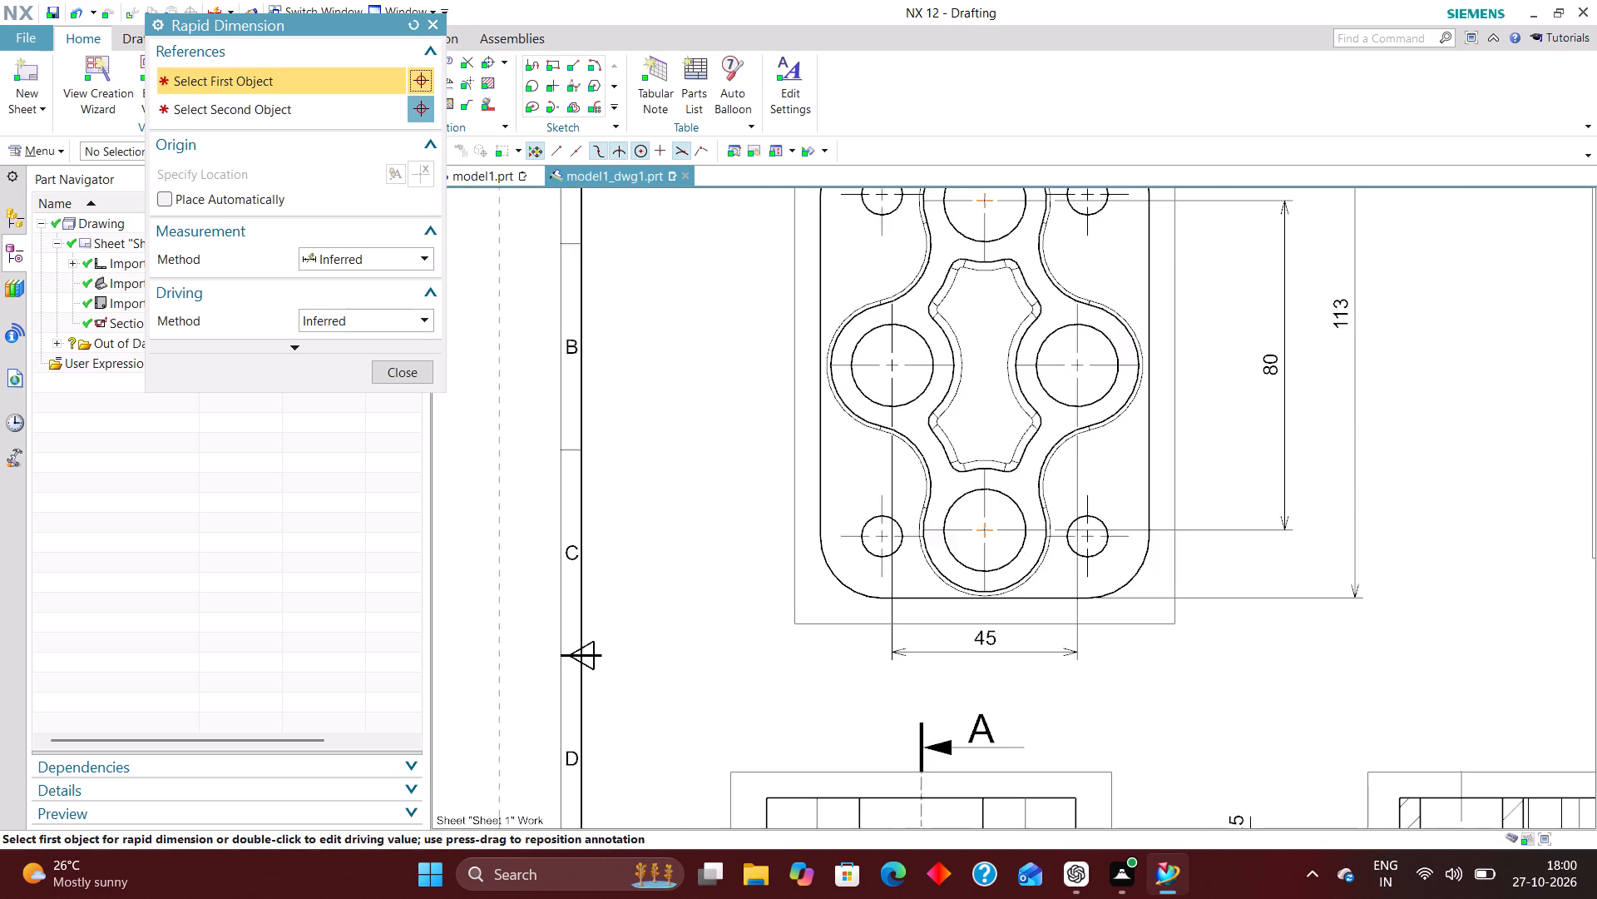
scroll(949, 643, "down", 2)
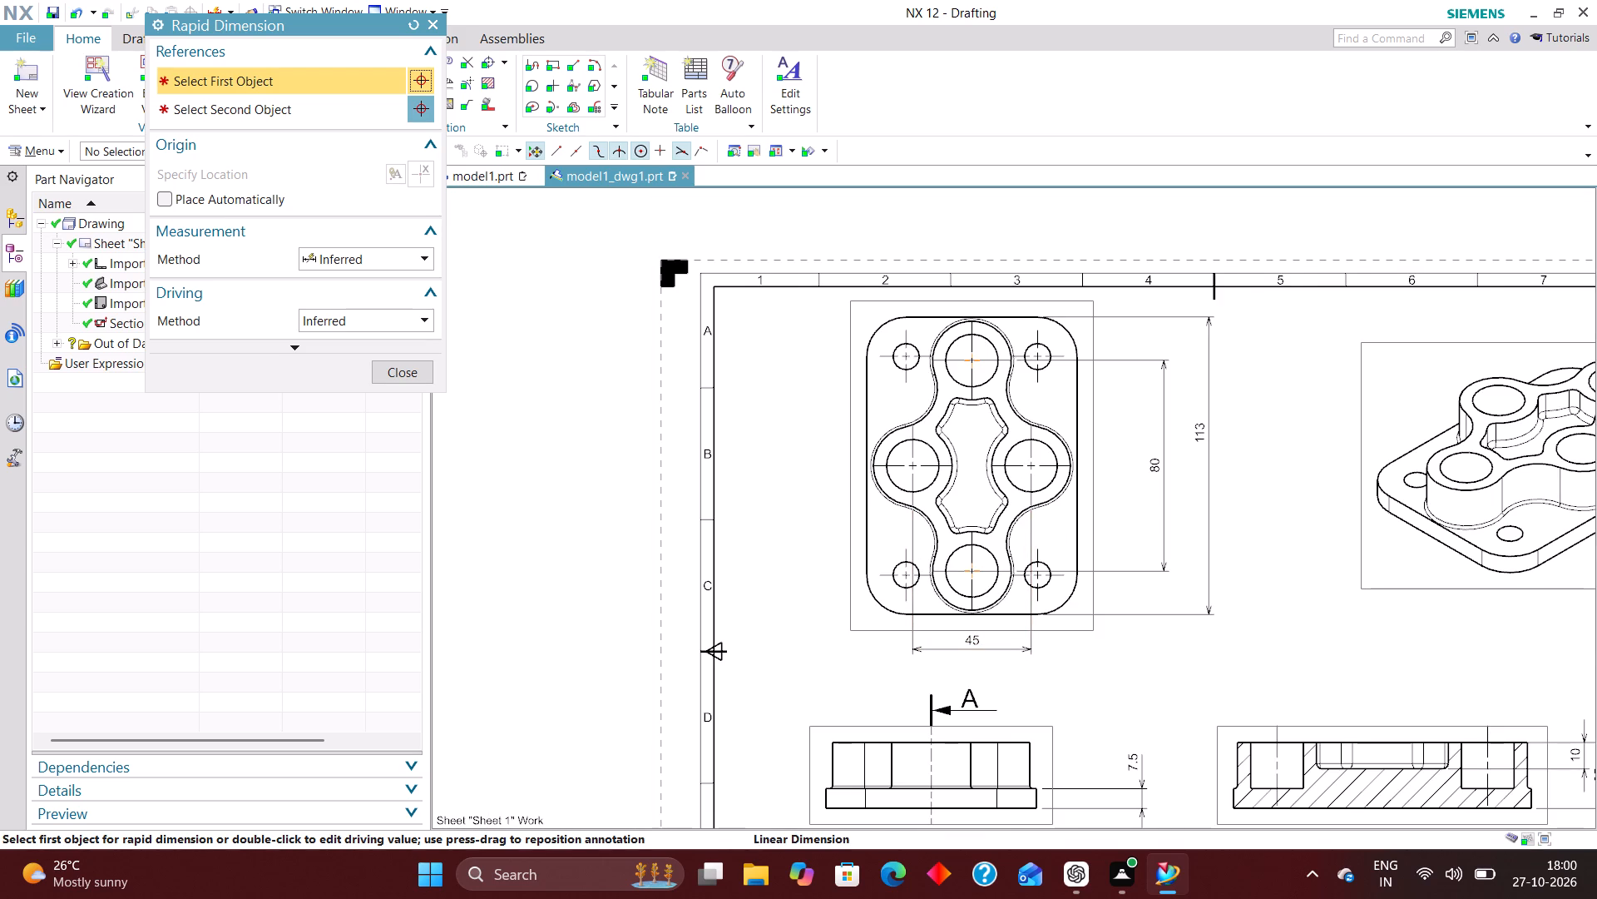
scroll(908, 286, "up", 2)
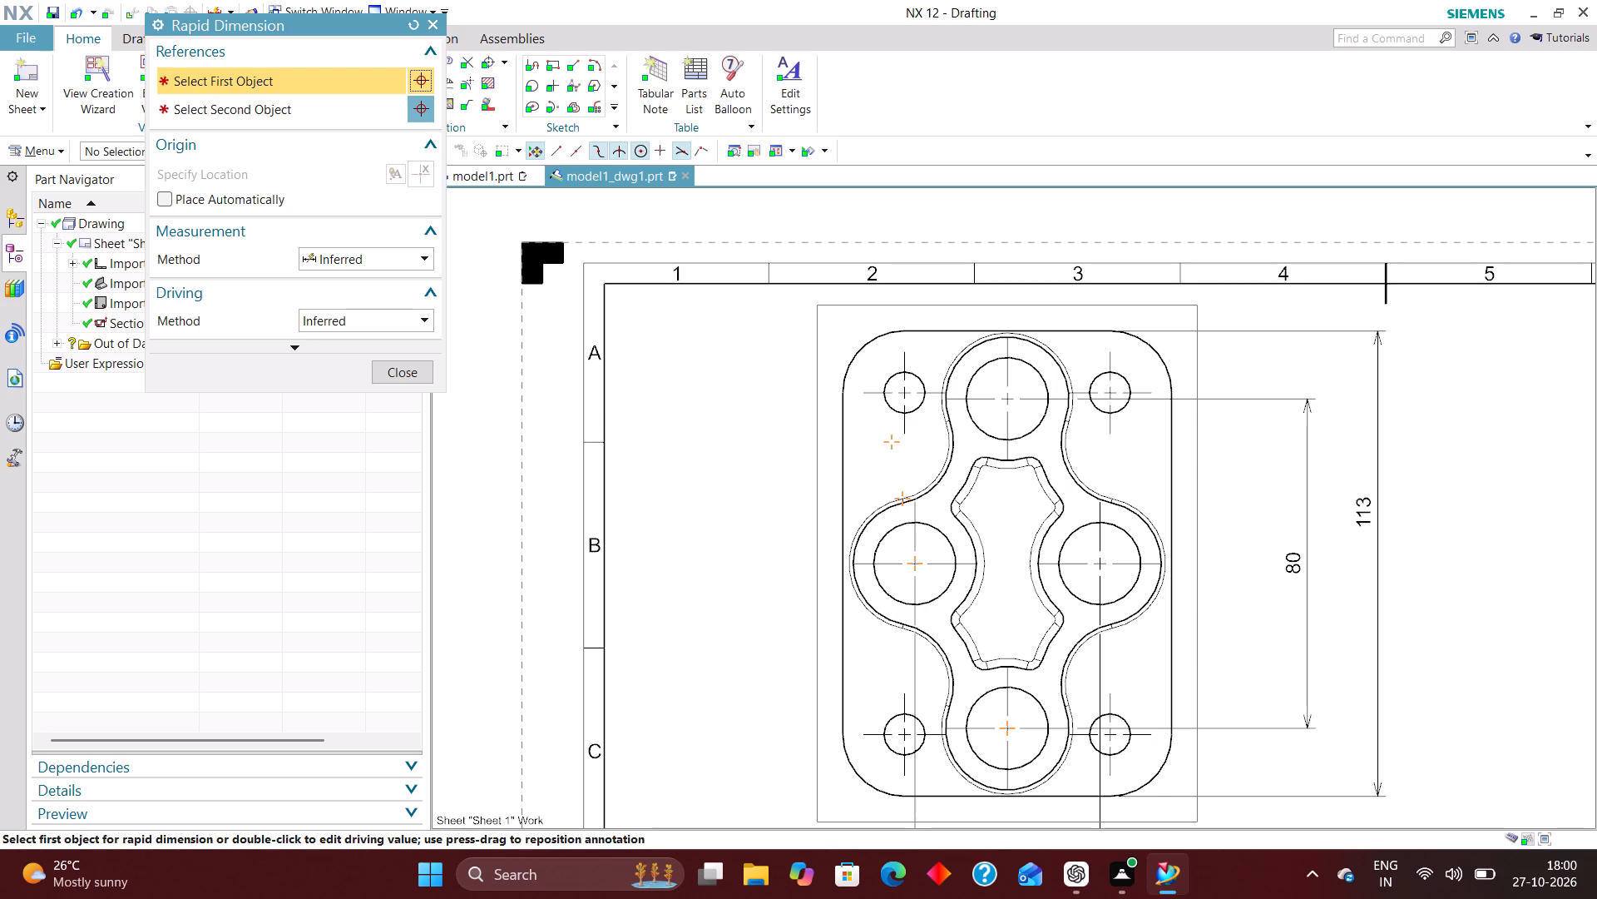
scroll(1021, 473, "down", 3)
scroll(970, 638, "up", 4)
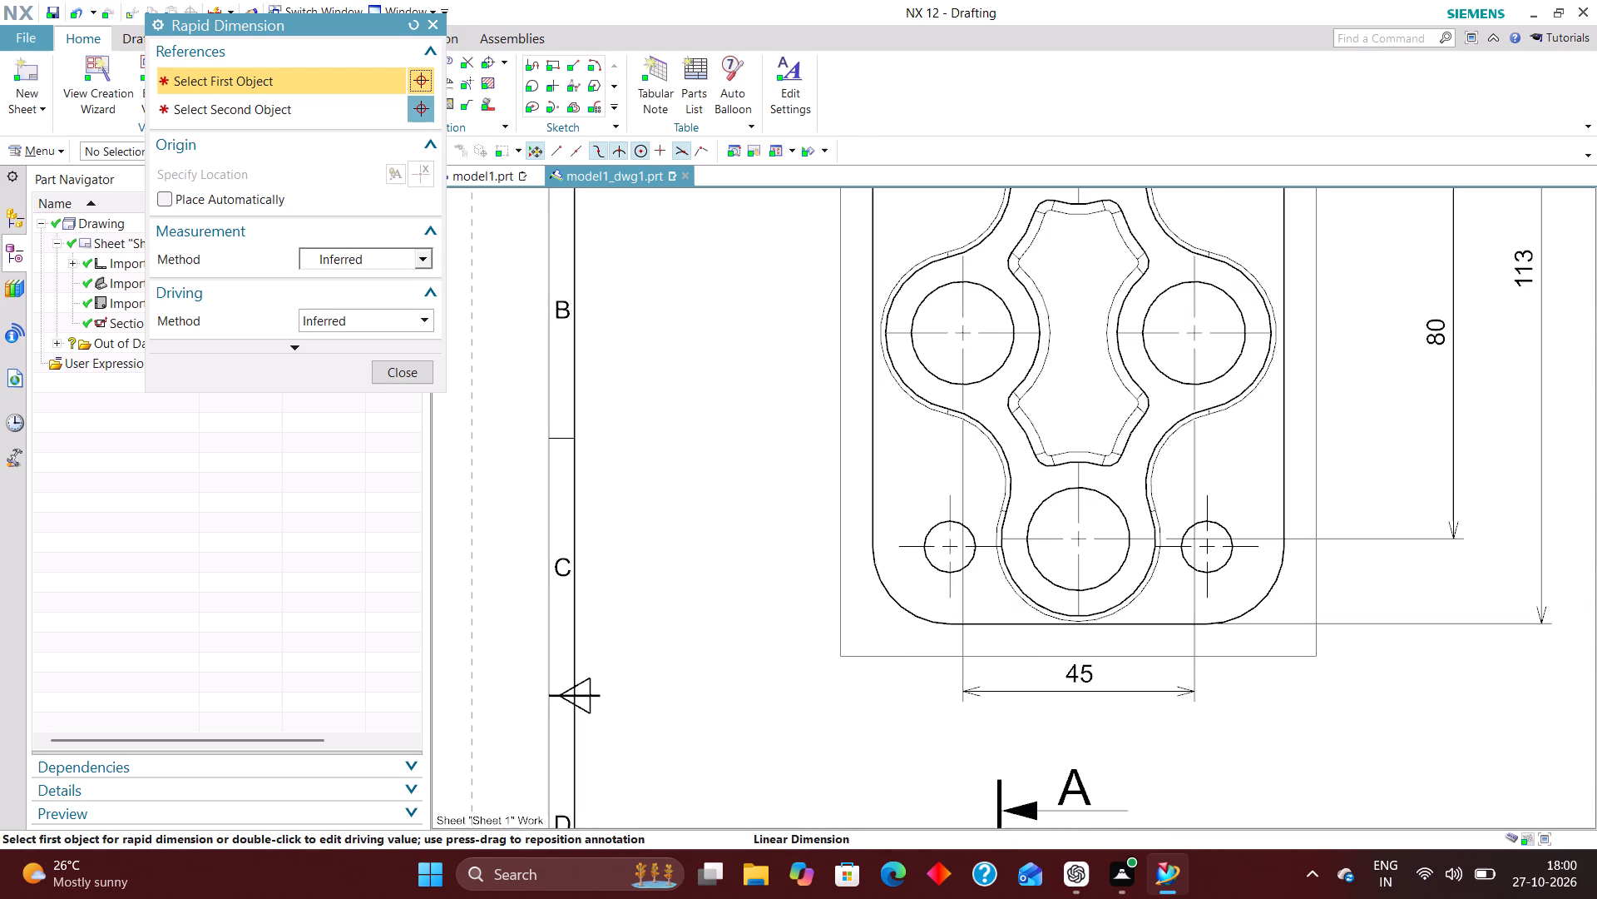
left_click(394, 258)
left_click(388, 410)
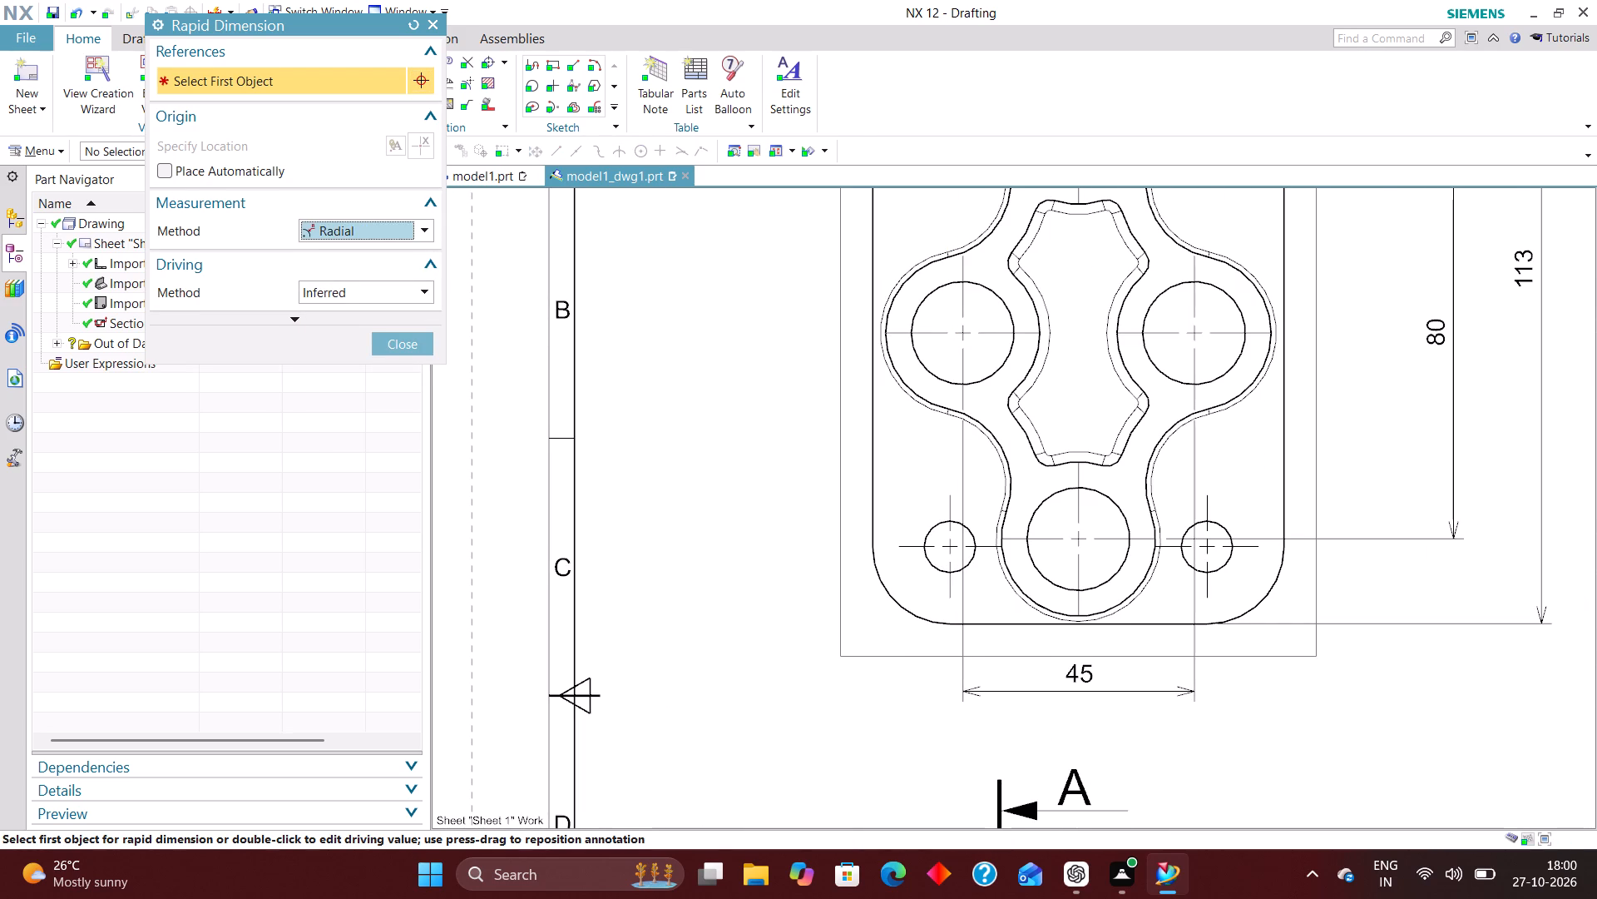
scroll(917, 638, "up", 4)
left_click(940, 594)
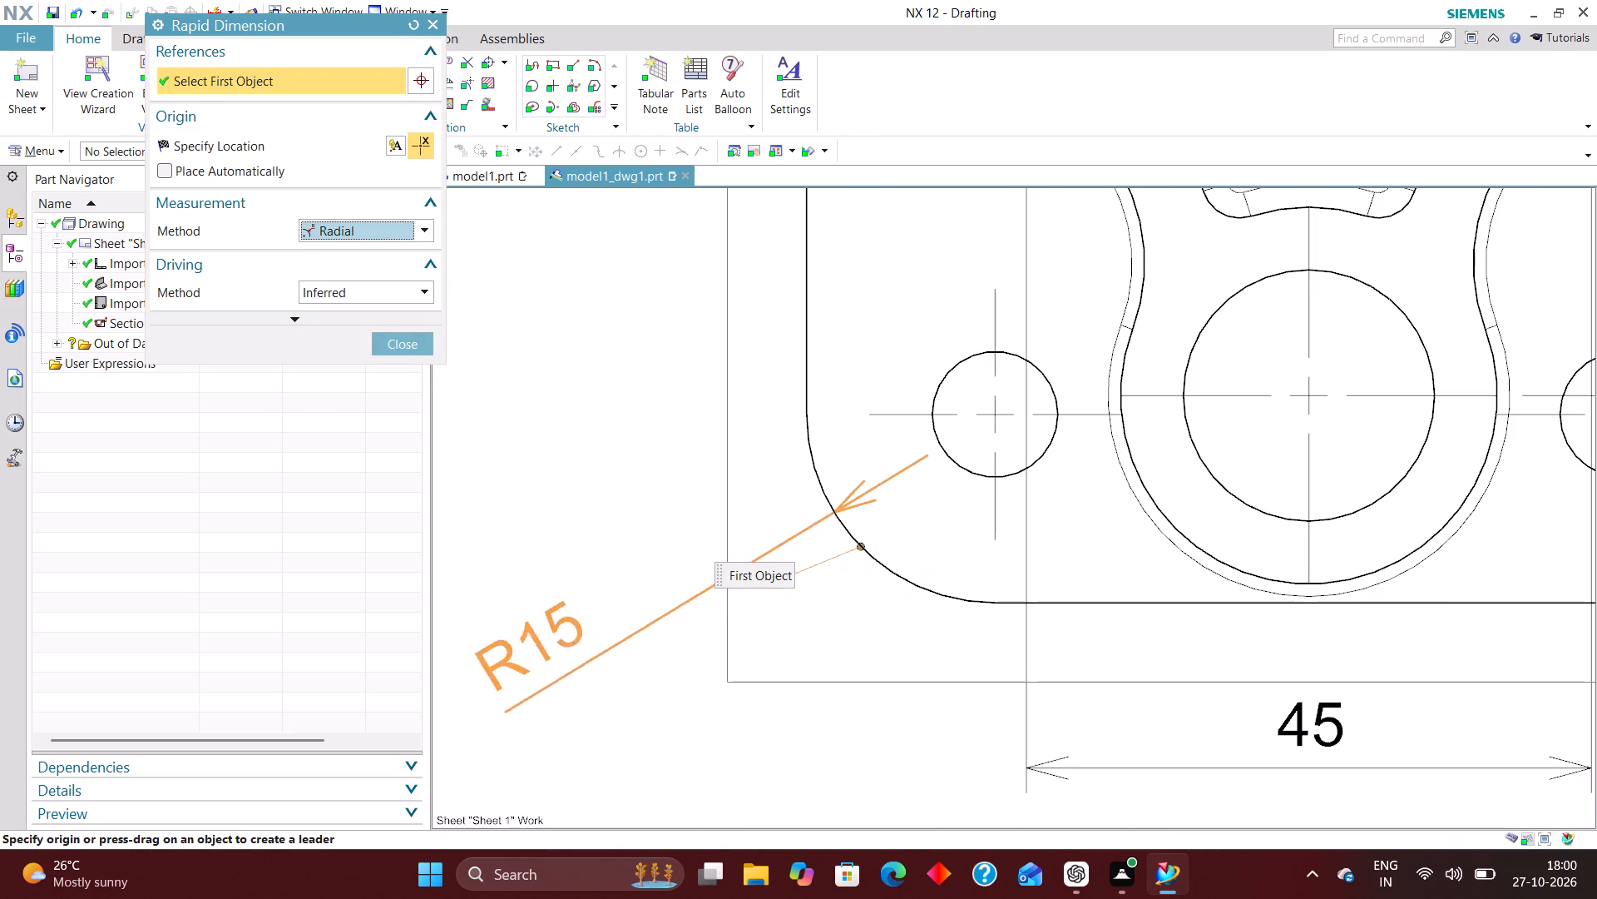
left_click(564, 666)
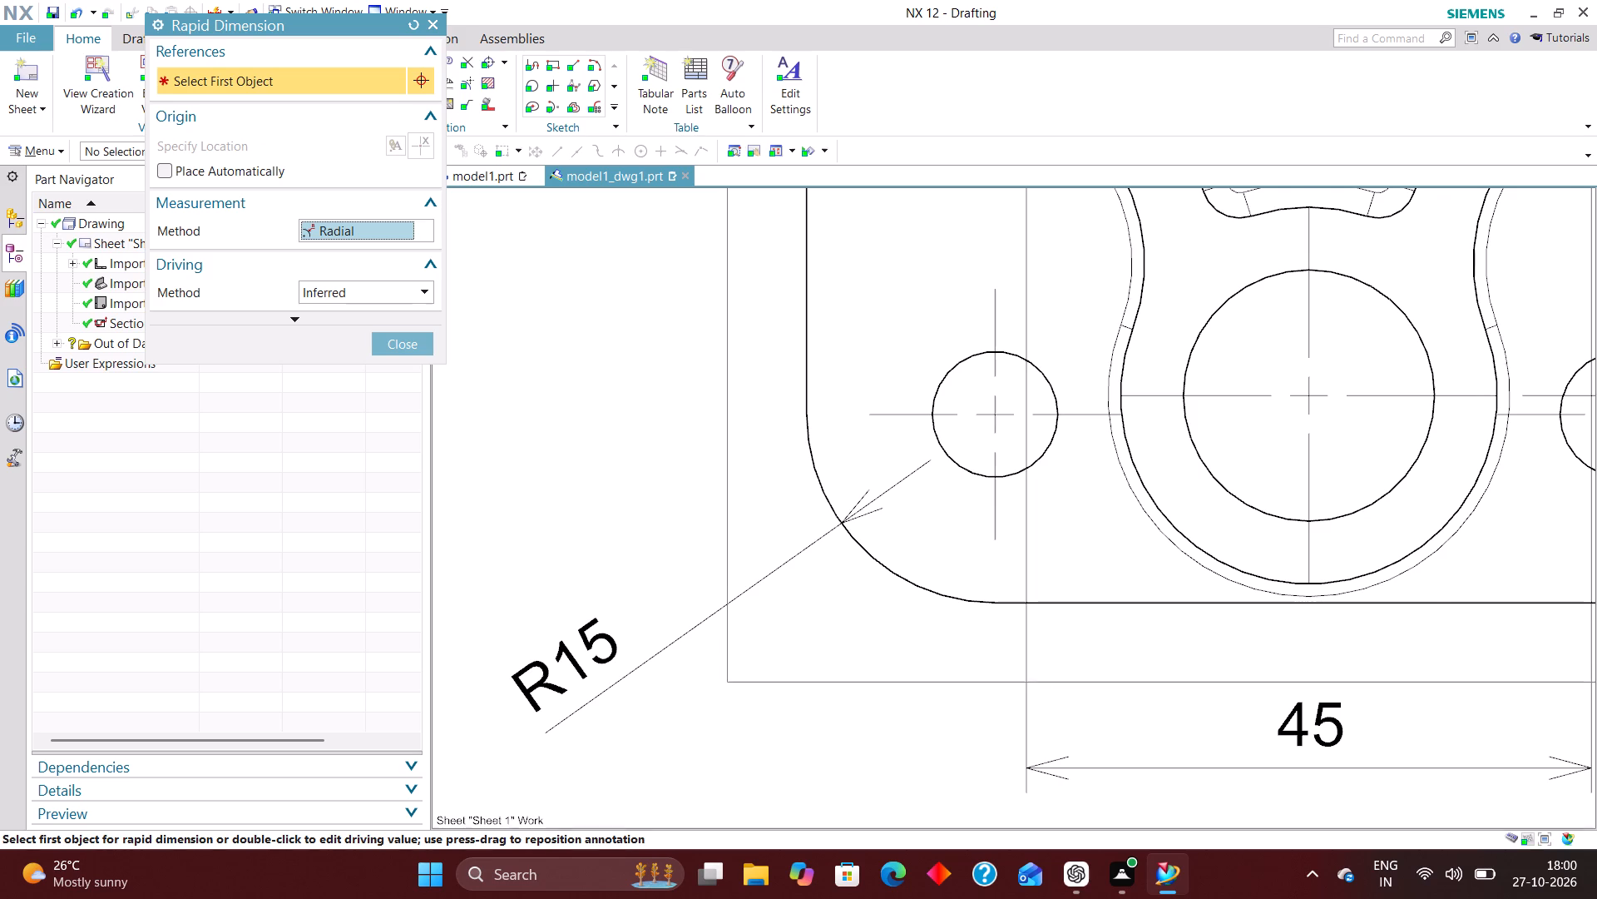
Add a radial dimension to the left boss's outer arc in the top view, placing the text outside the plate's left edge.
scroll(664, 598, "down", 2)
scroll(718, 641, "down", 2)
scroll(744, 292, "up", 3)
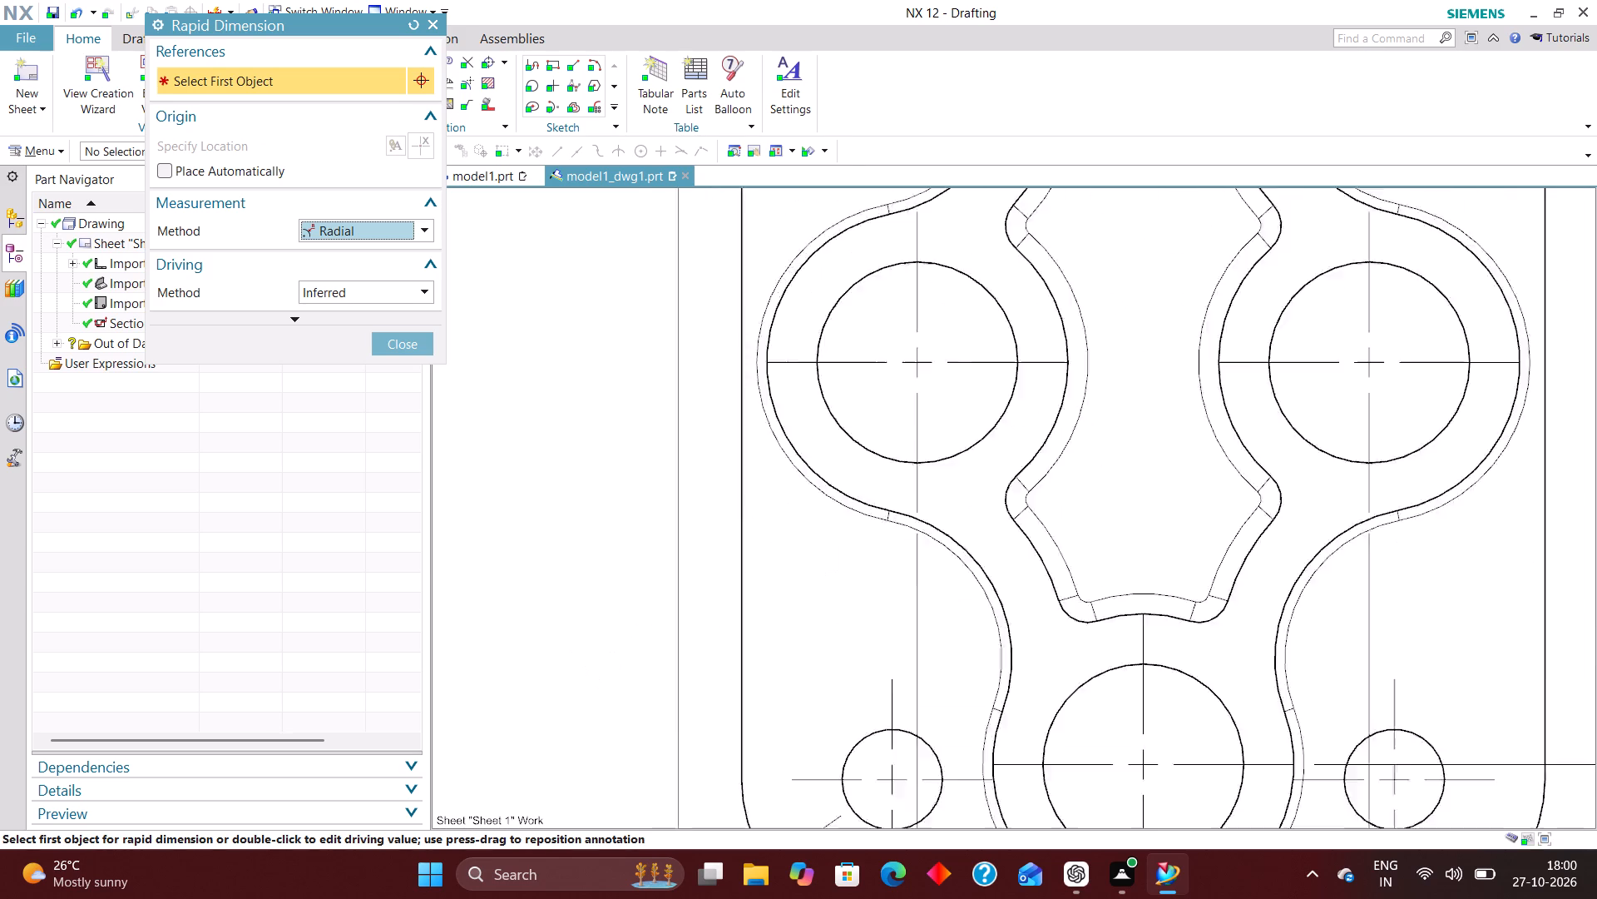
scroll(748, 296, "up", 2)
left_click(786, 345)
scroll(643, 454, "down", 4)
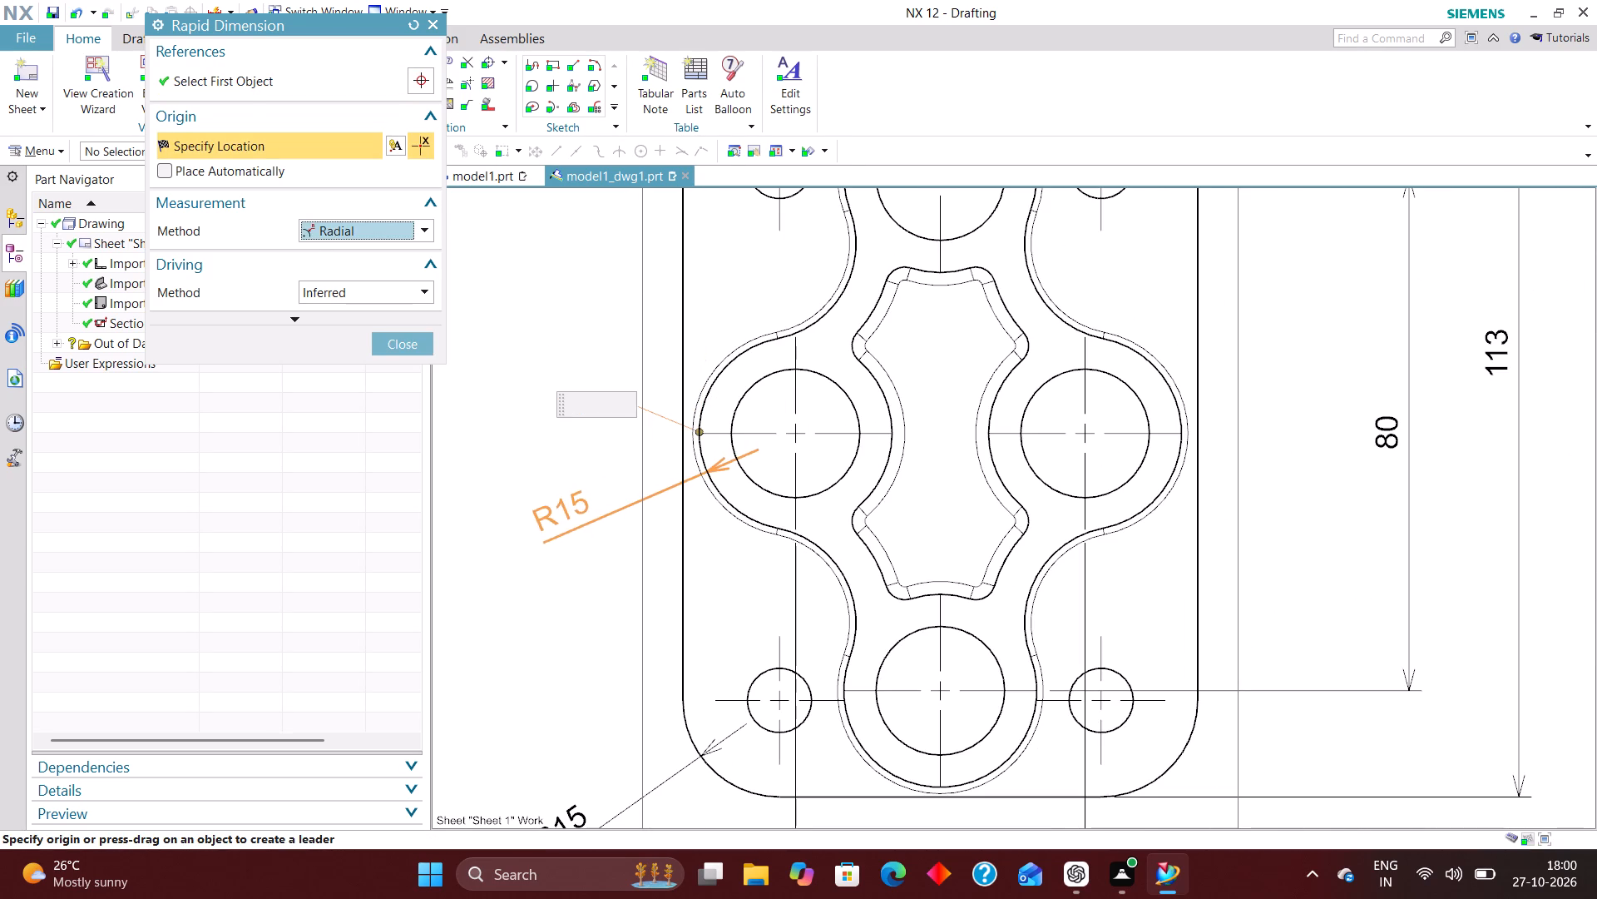
left_click(547, 504)
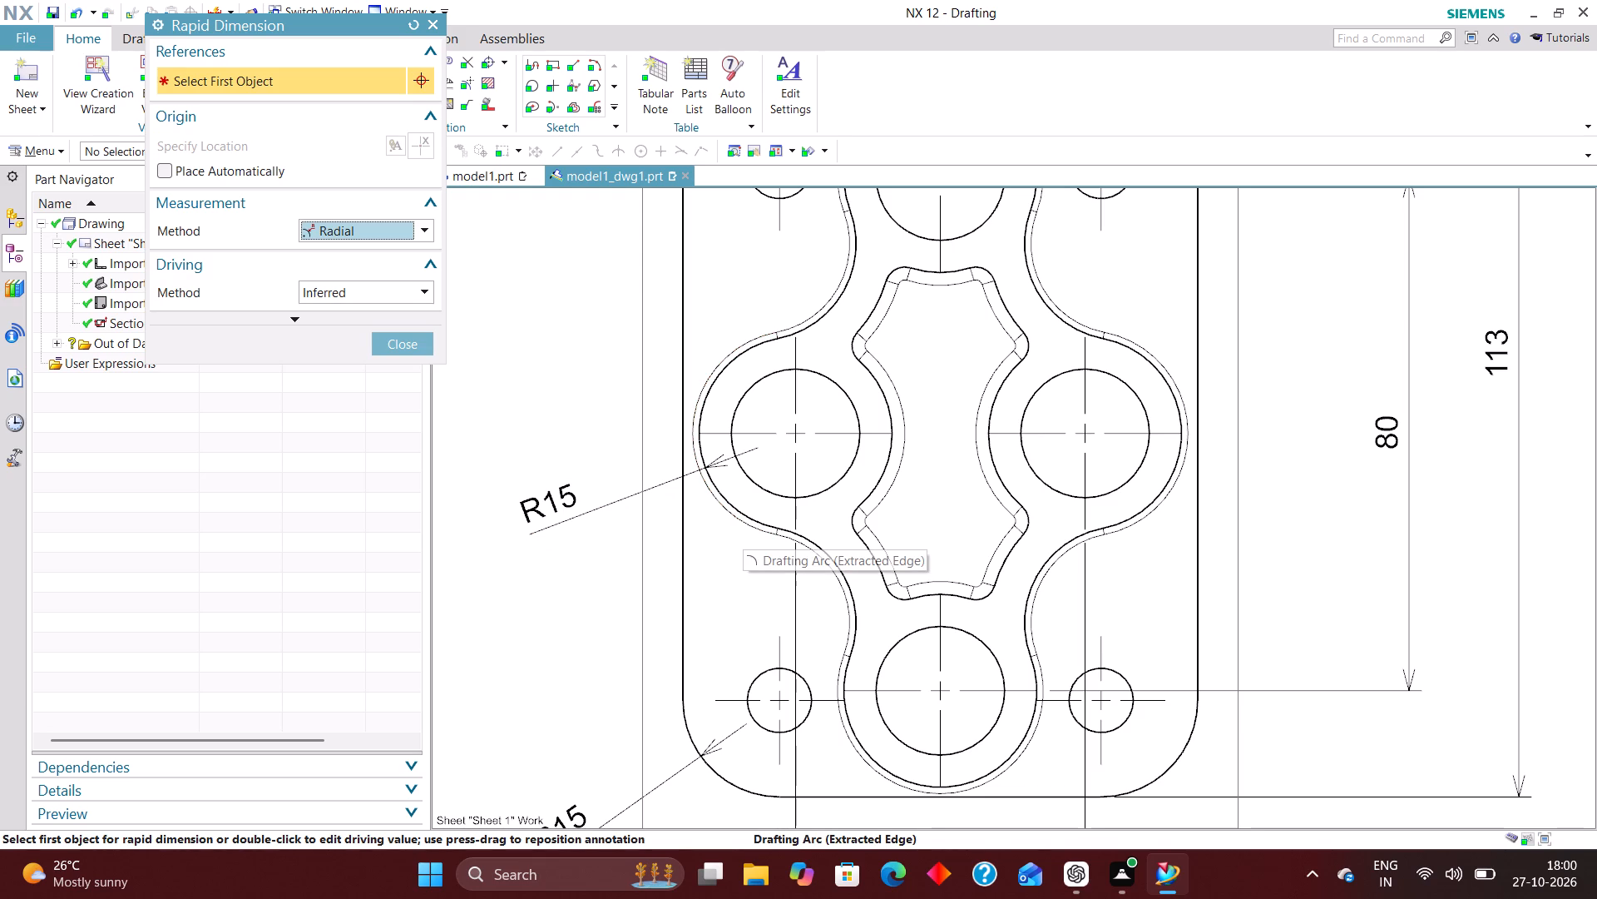
Add a radial dimension to the central pocket's upper-right corner fillet, placing its text near the upper-right mounting hole.
scroll(753, 618, "down", 1)
scroll(946, 328, "up", 6)
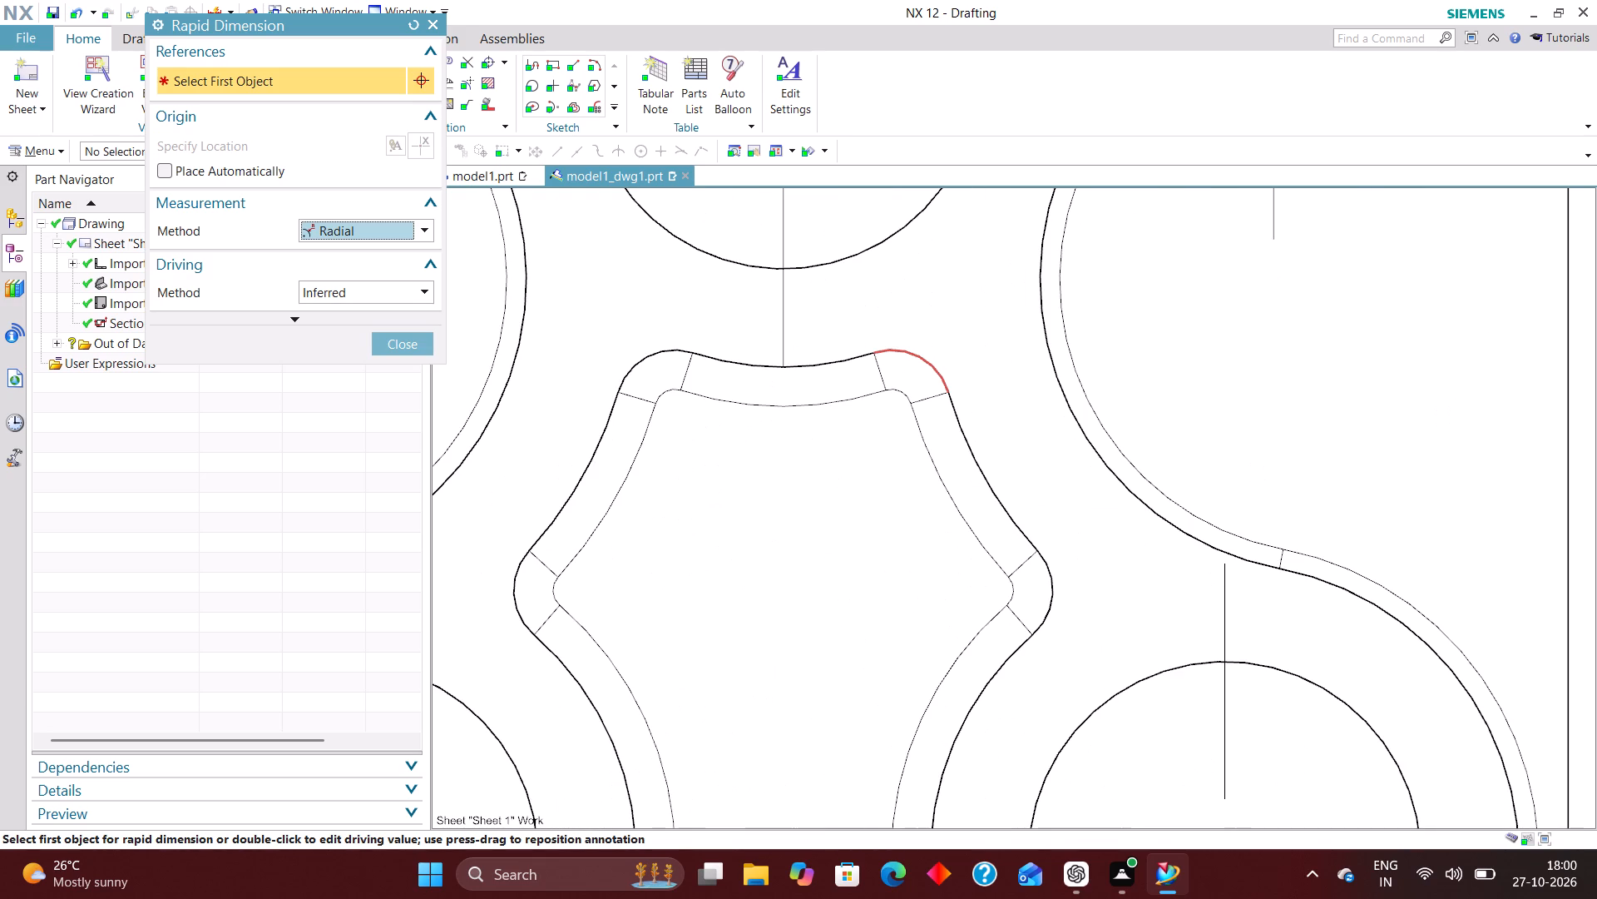
left_click(934, 370)
scroll(962, 508, "down", 5)
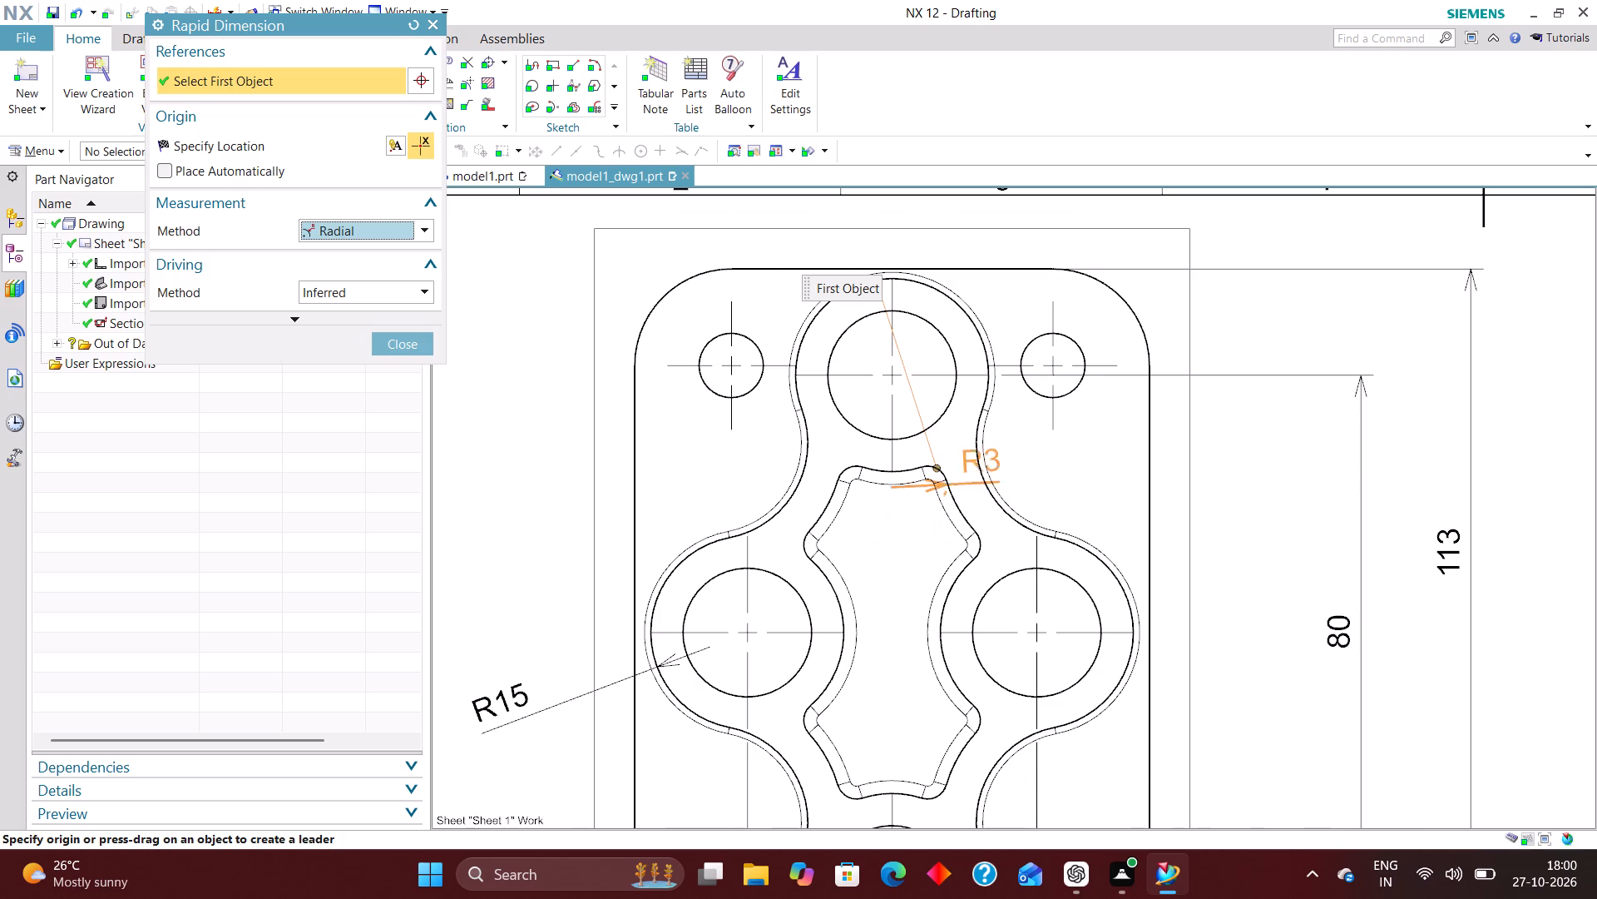
left_click(1088, 399)
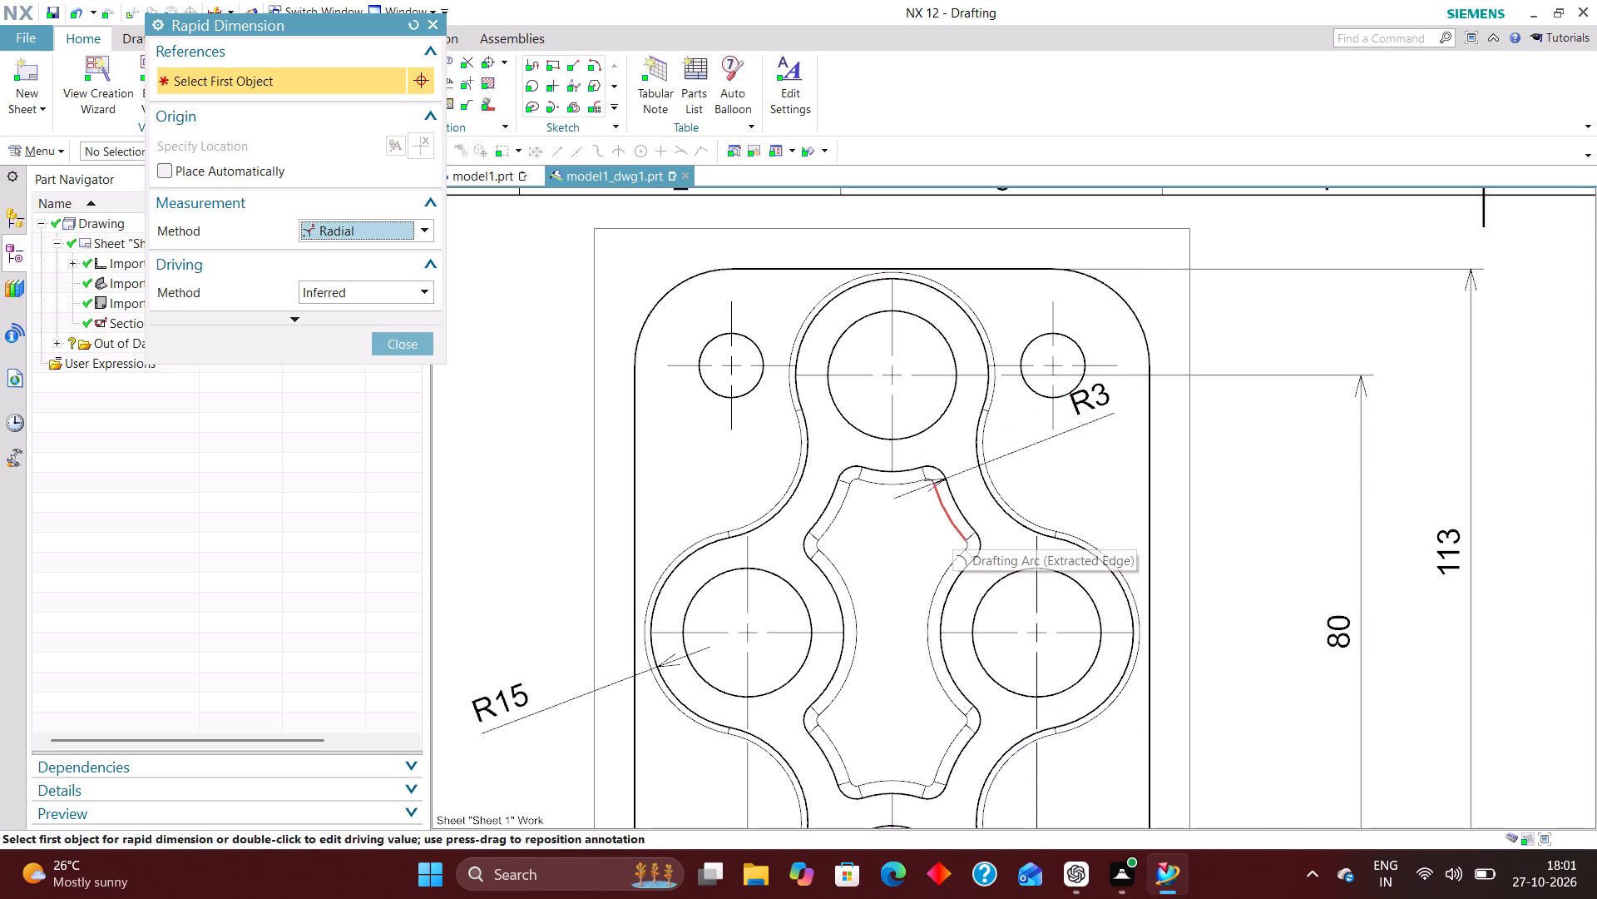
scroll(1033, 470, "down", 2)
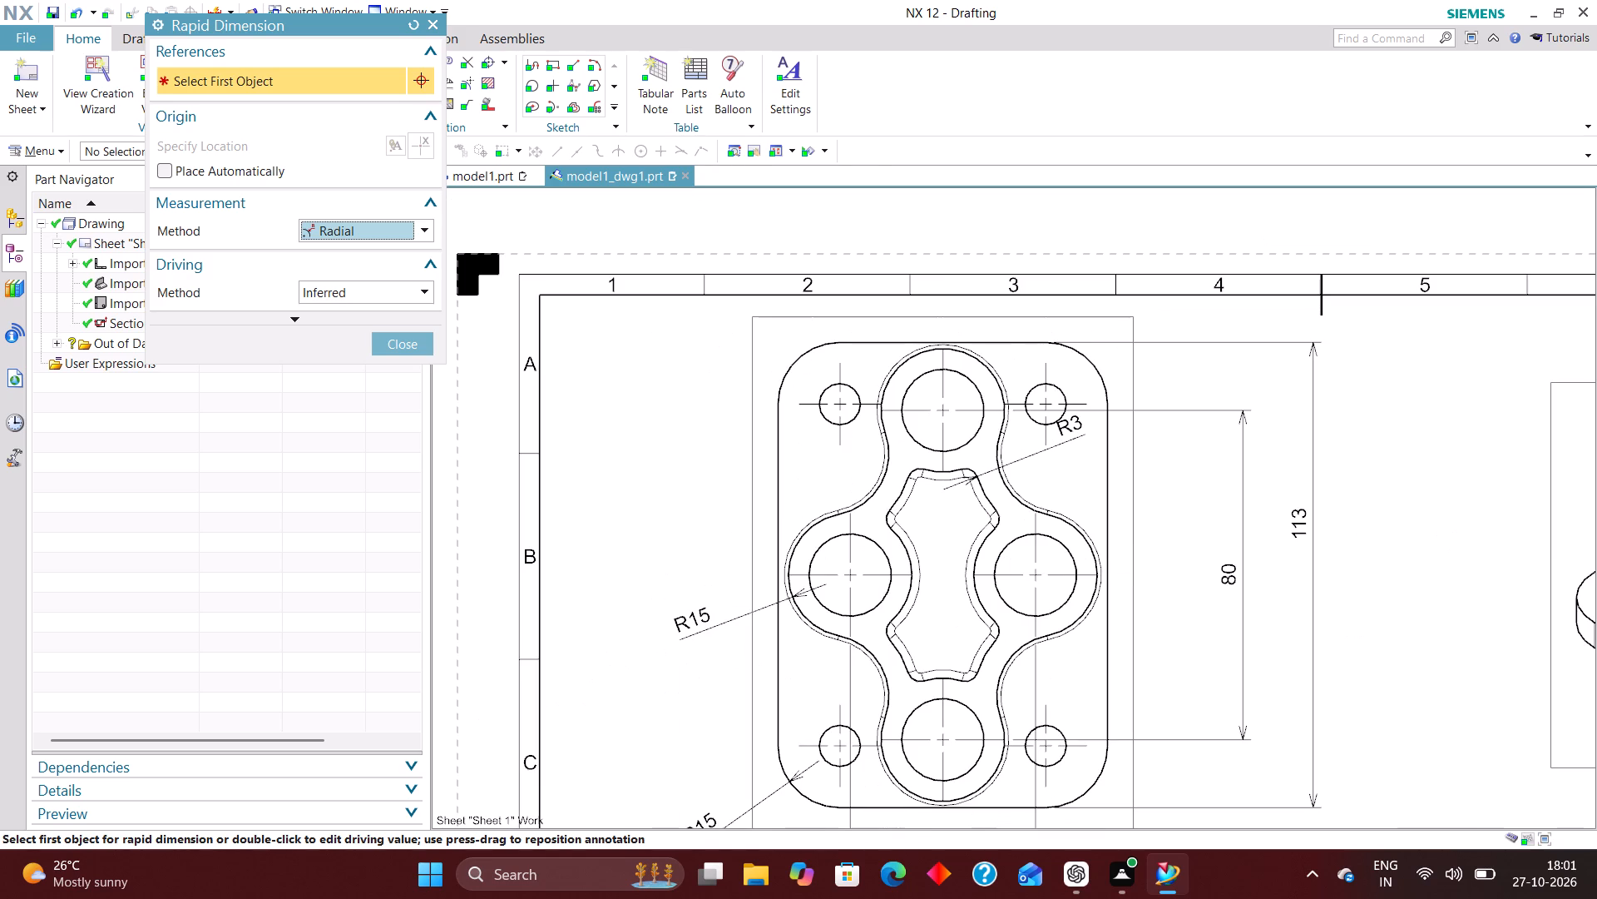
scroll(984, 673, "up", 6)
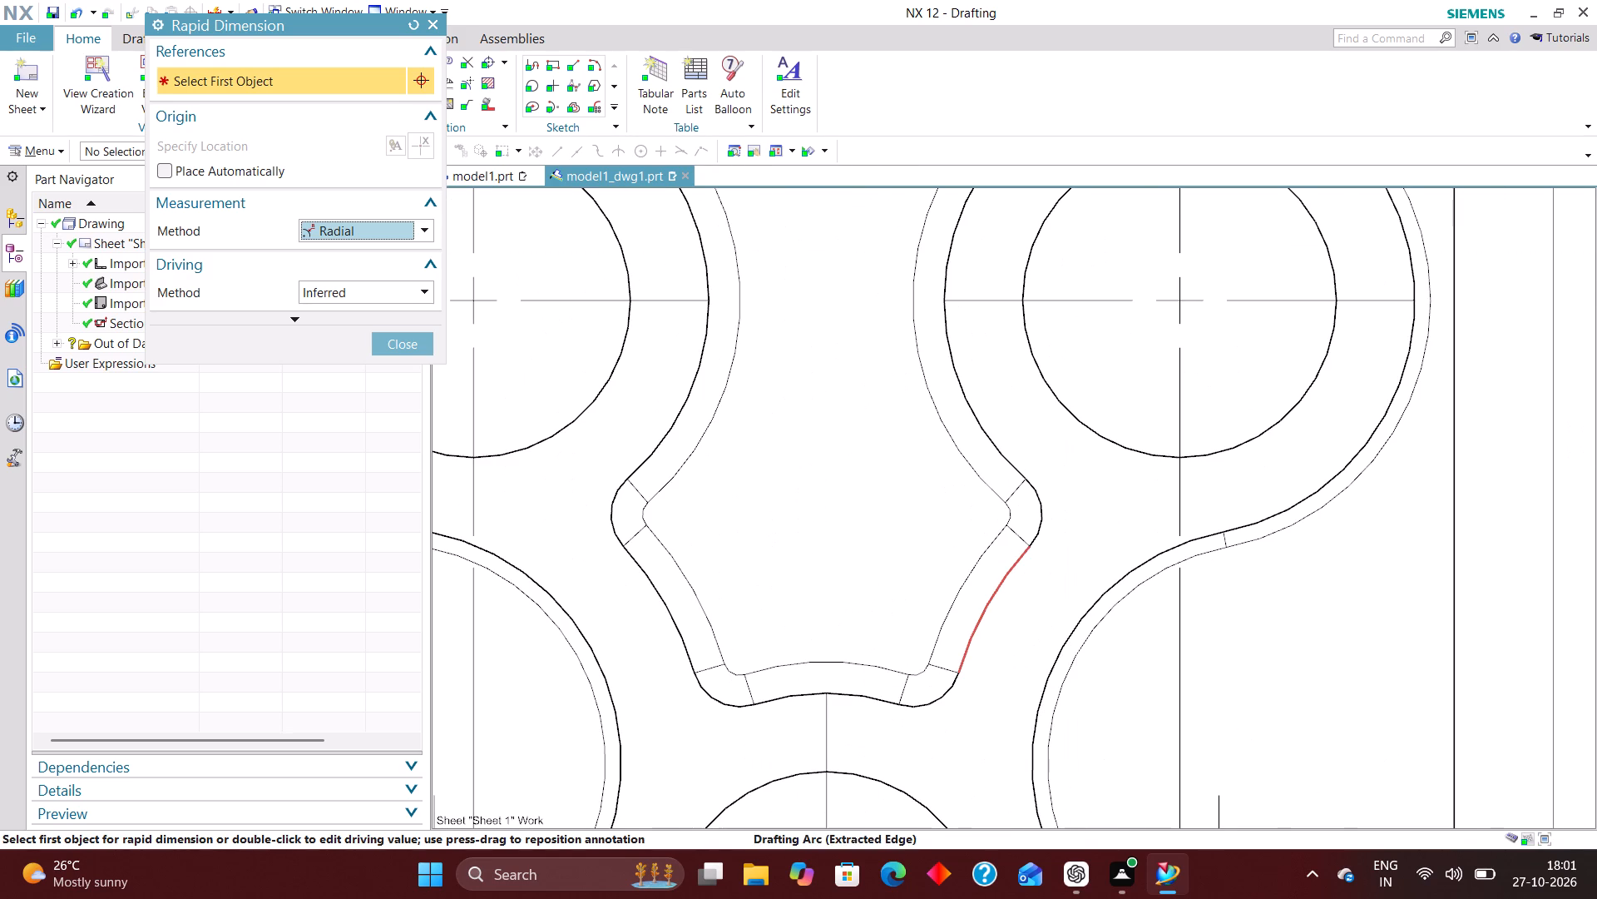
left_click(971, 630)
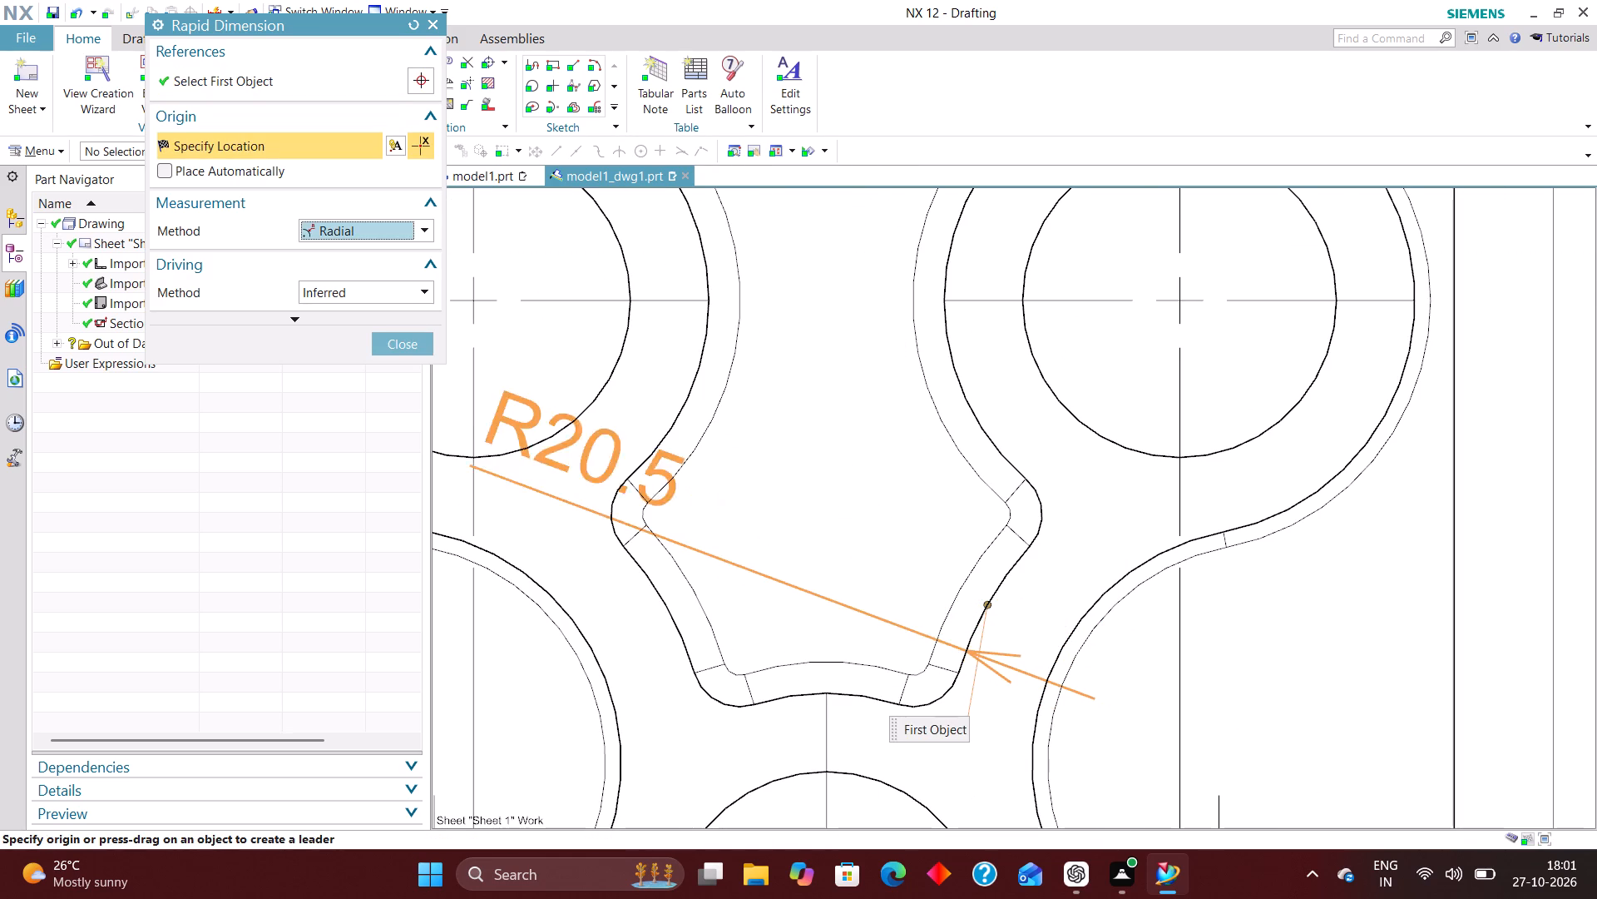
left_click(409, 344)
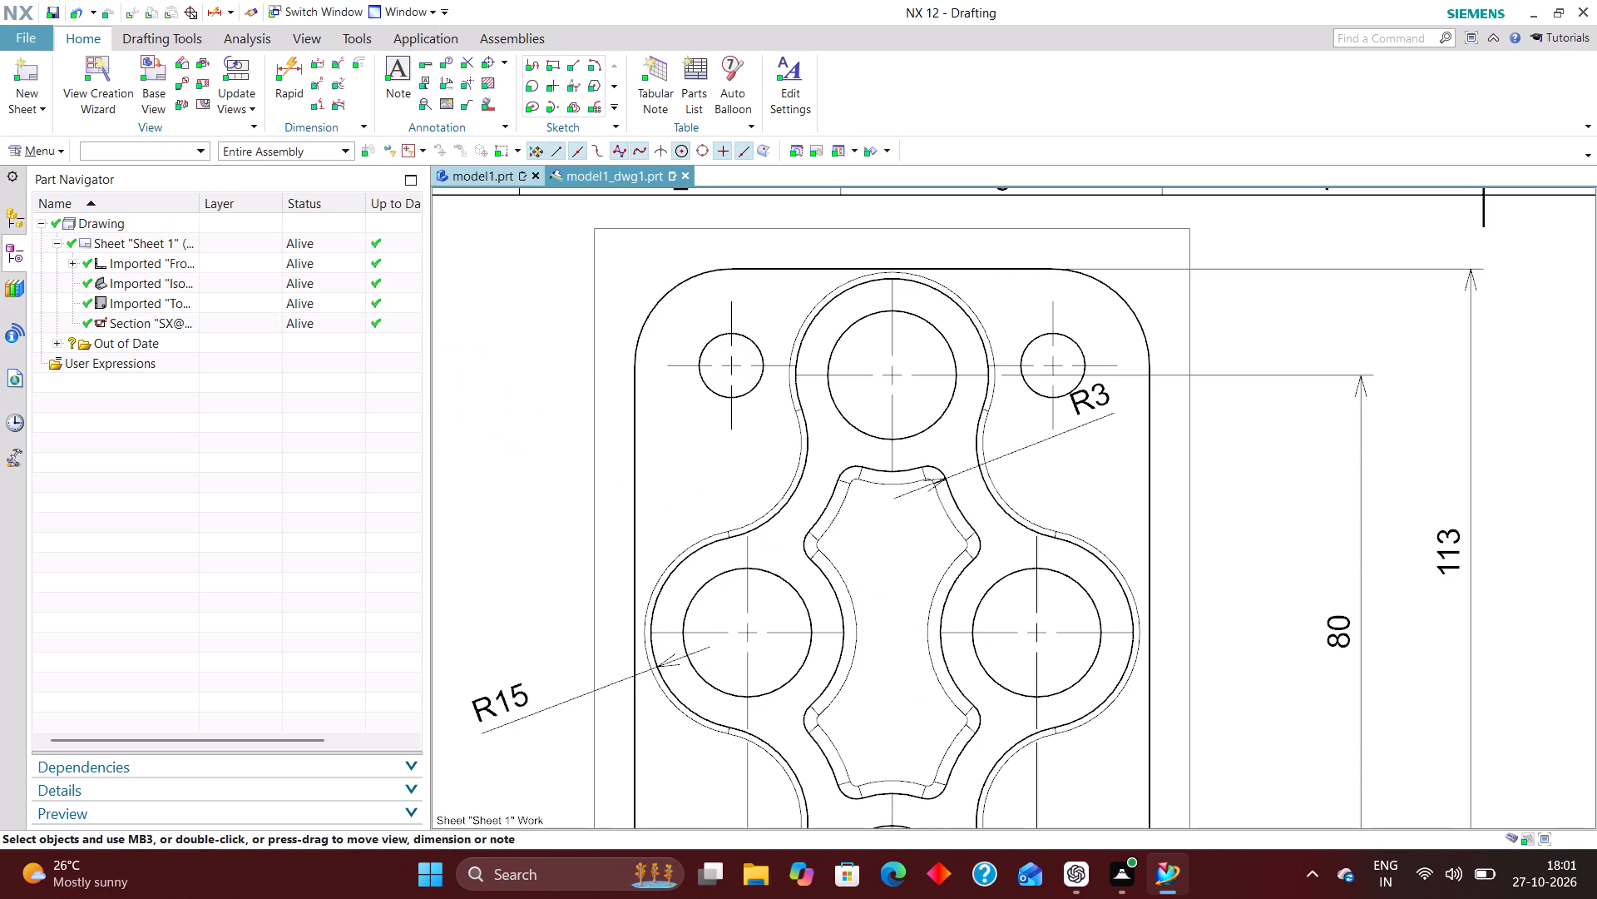
Open the central pocket's profile sketch, Sketch (7), in model1.prt with rollback and examine its lower offset and radius dimensions.
left_click(488, 176)
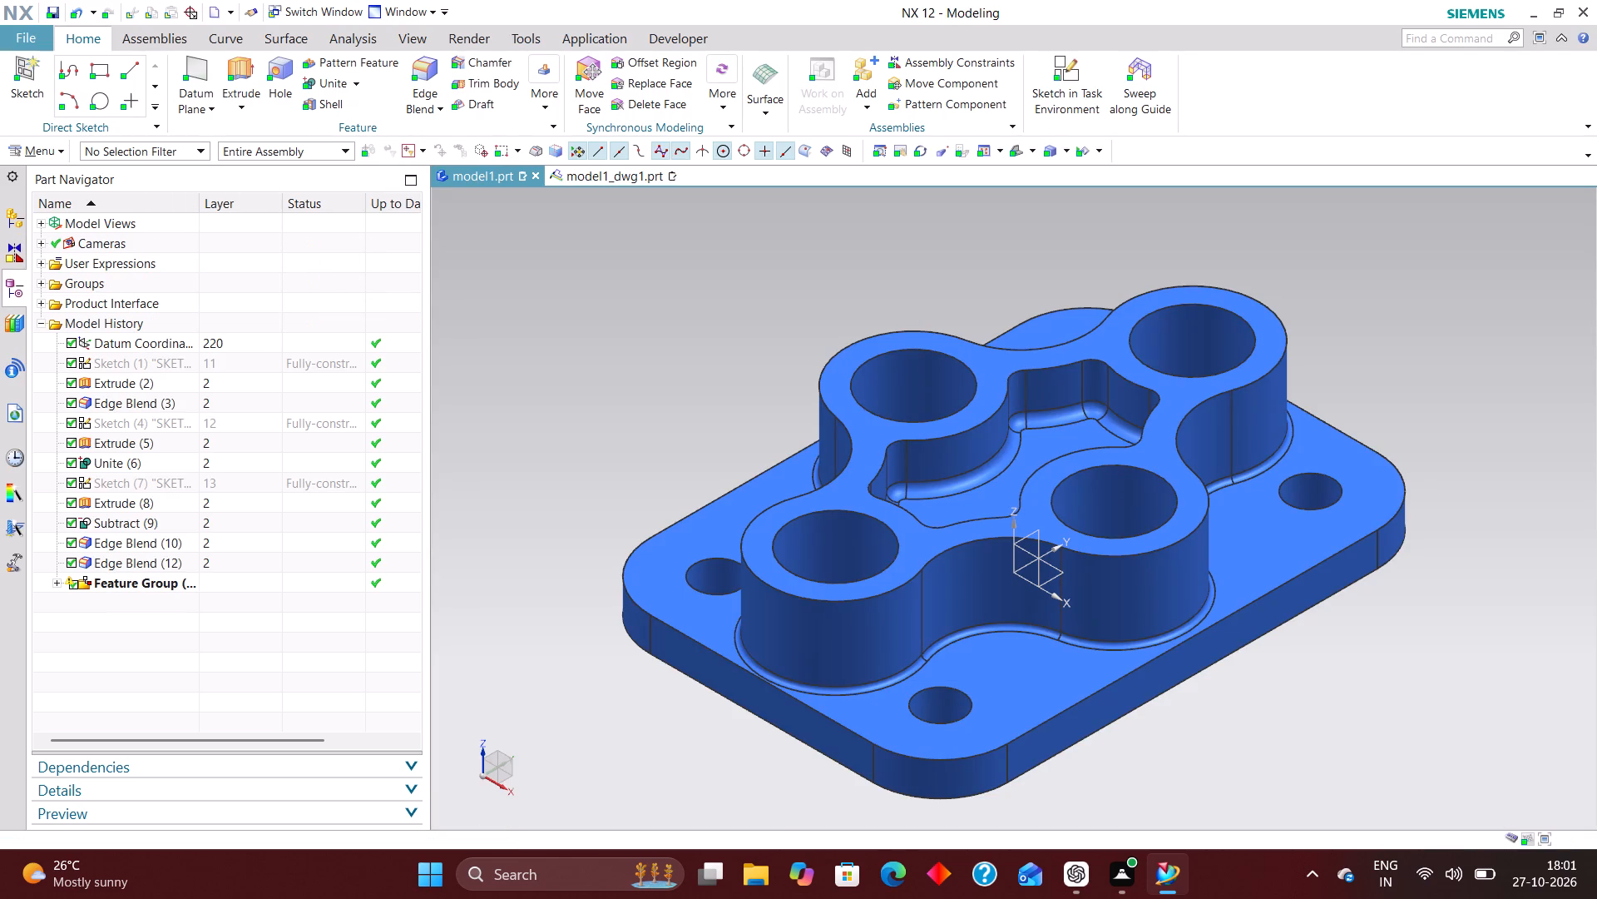
left_click(249, 482)
right_click(247, 481)
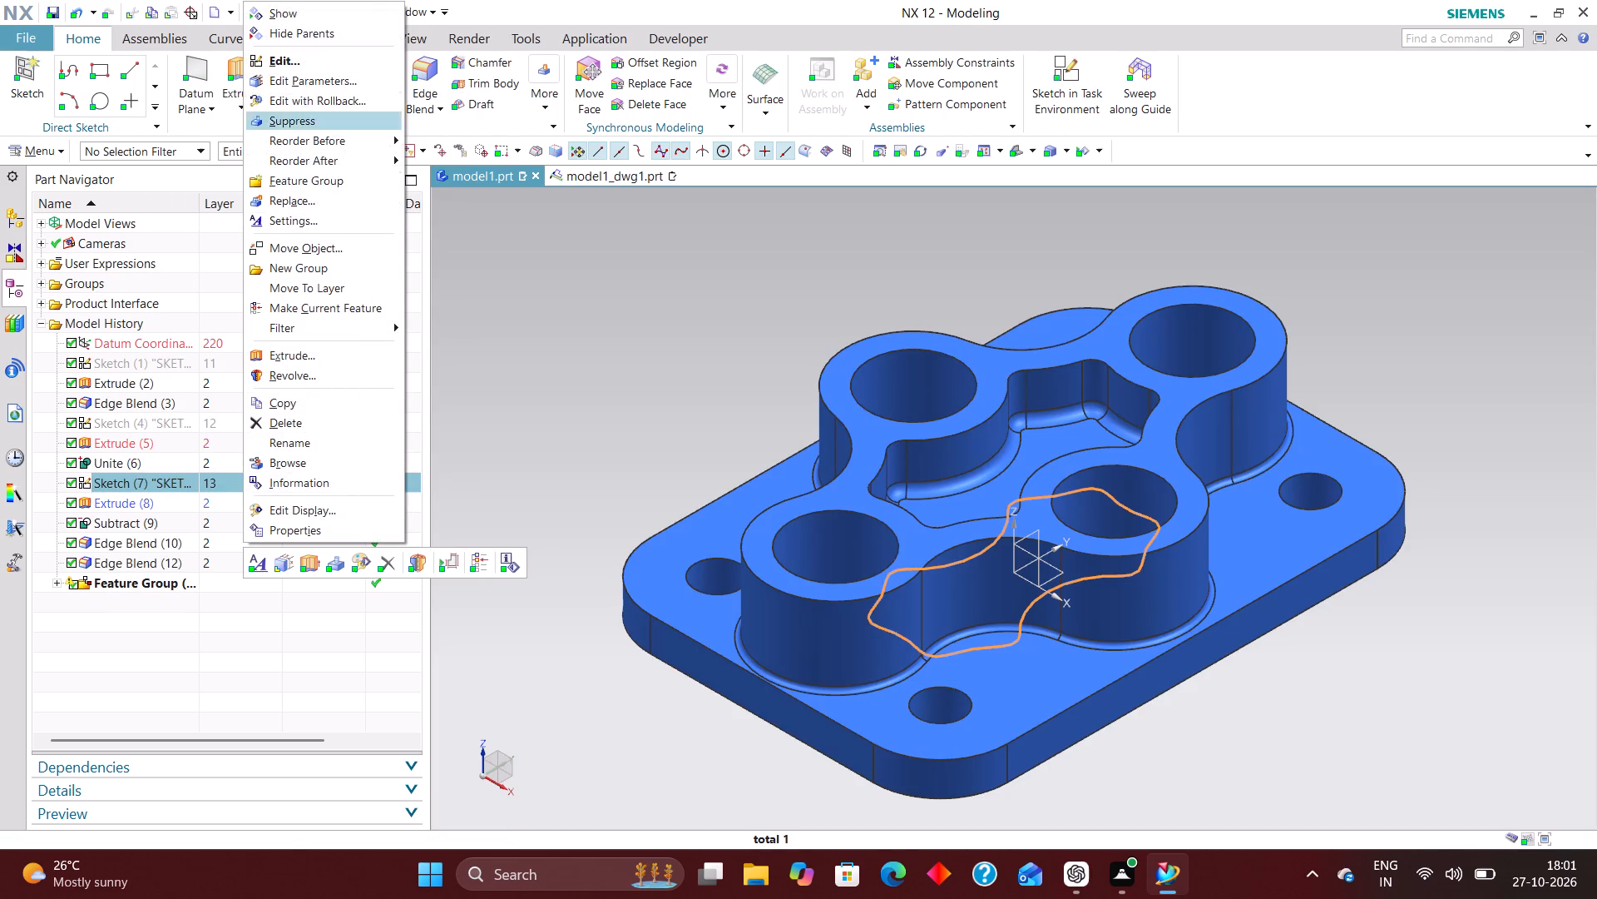
left_click(311, 105)
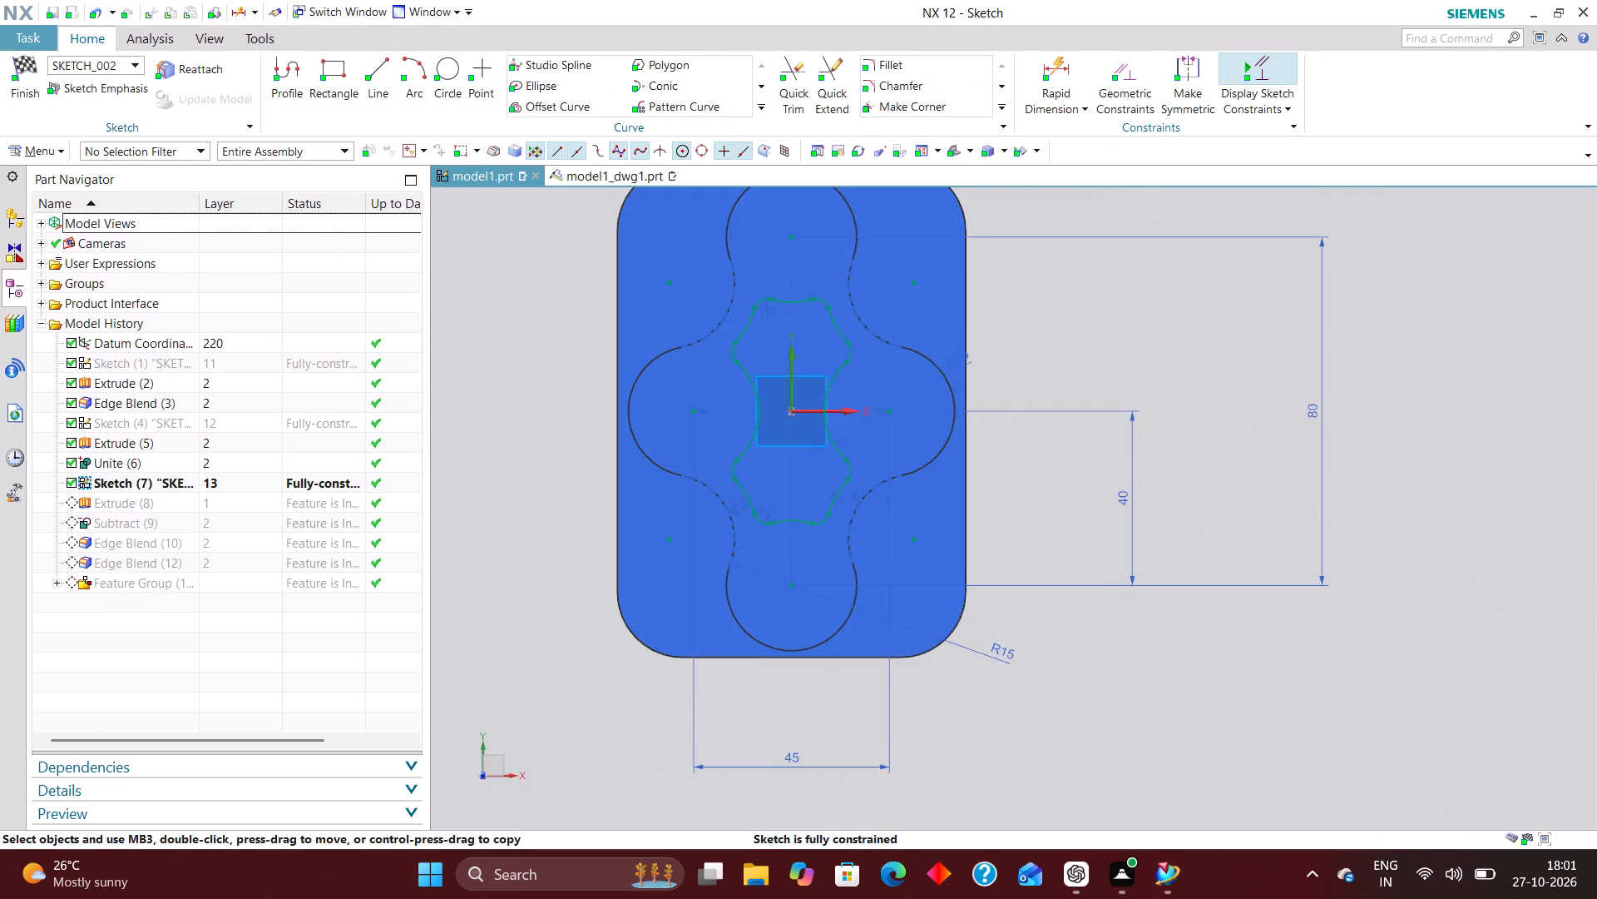
scroll(857, 468, "up", 6)
right_click_drag(1027, 354, 1032, 576)
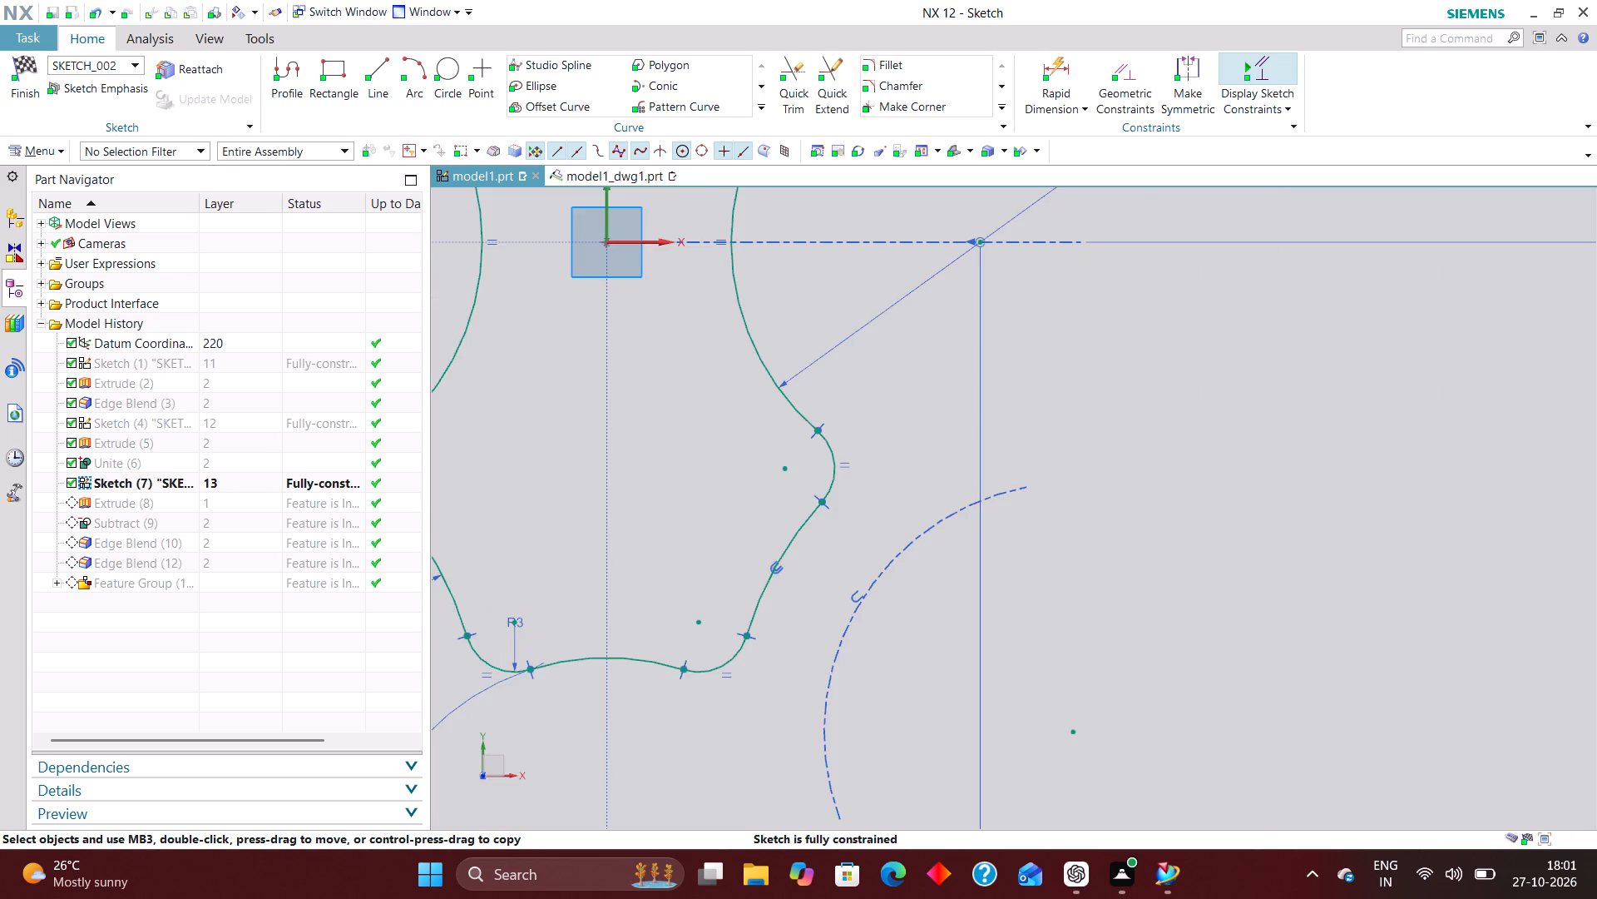
scroll(1070, 518, "down", 3)
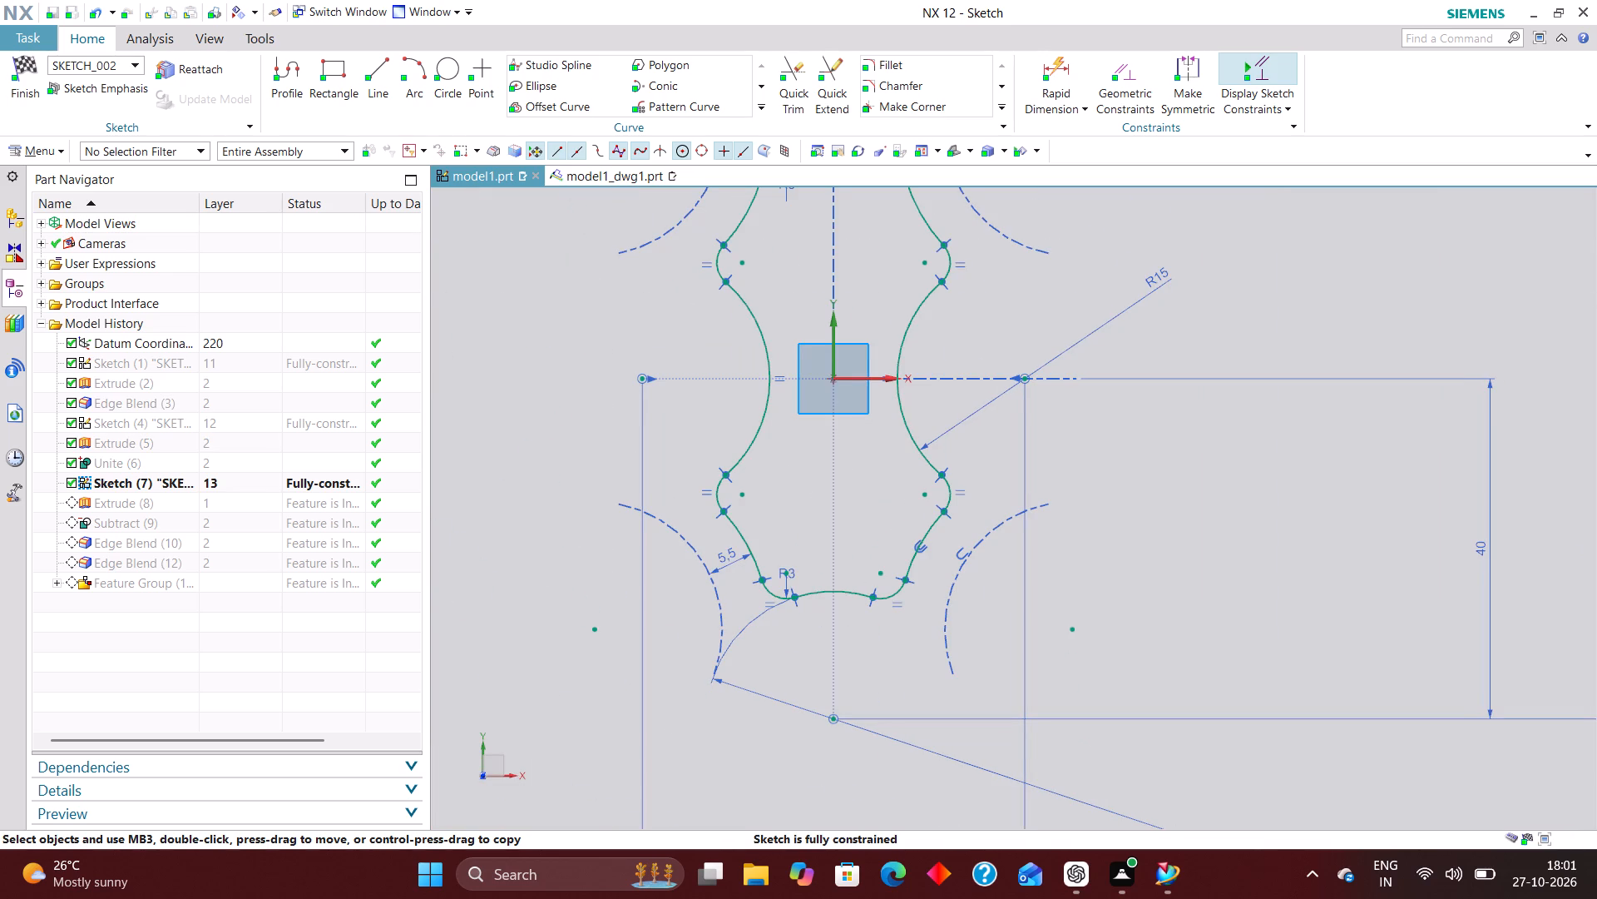
scroll(946, 564, "up", 4)
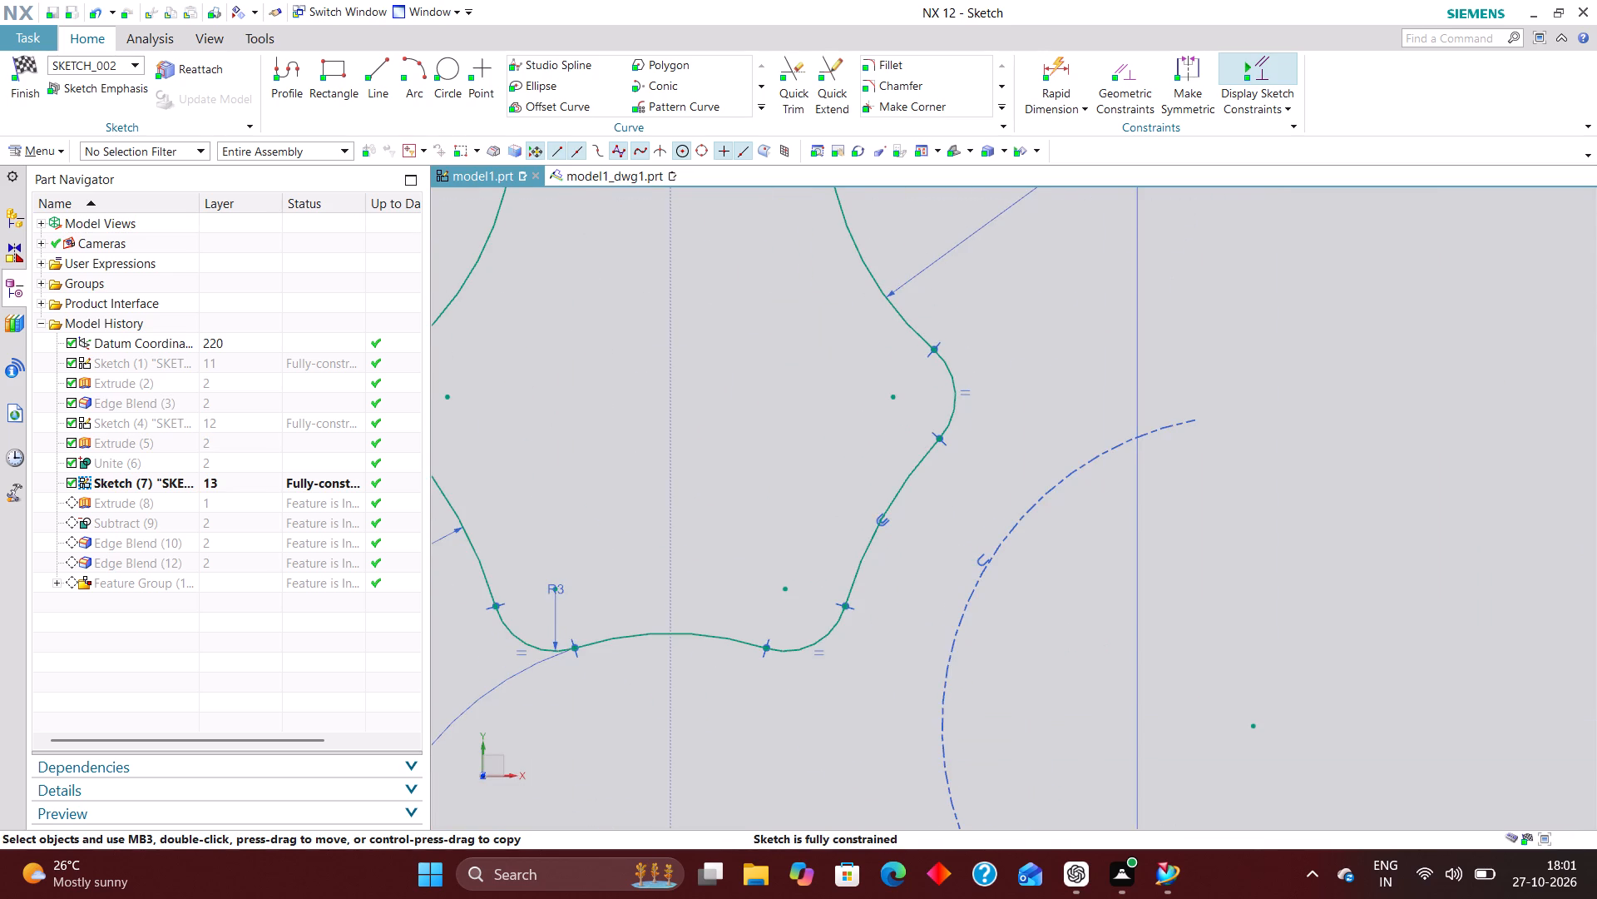
scroll(1001, 623, "down", 3)
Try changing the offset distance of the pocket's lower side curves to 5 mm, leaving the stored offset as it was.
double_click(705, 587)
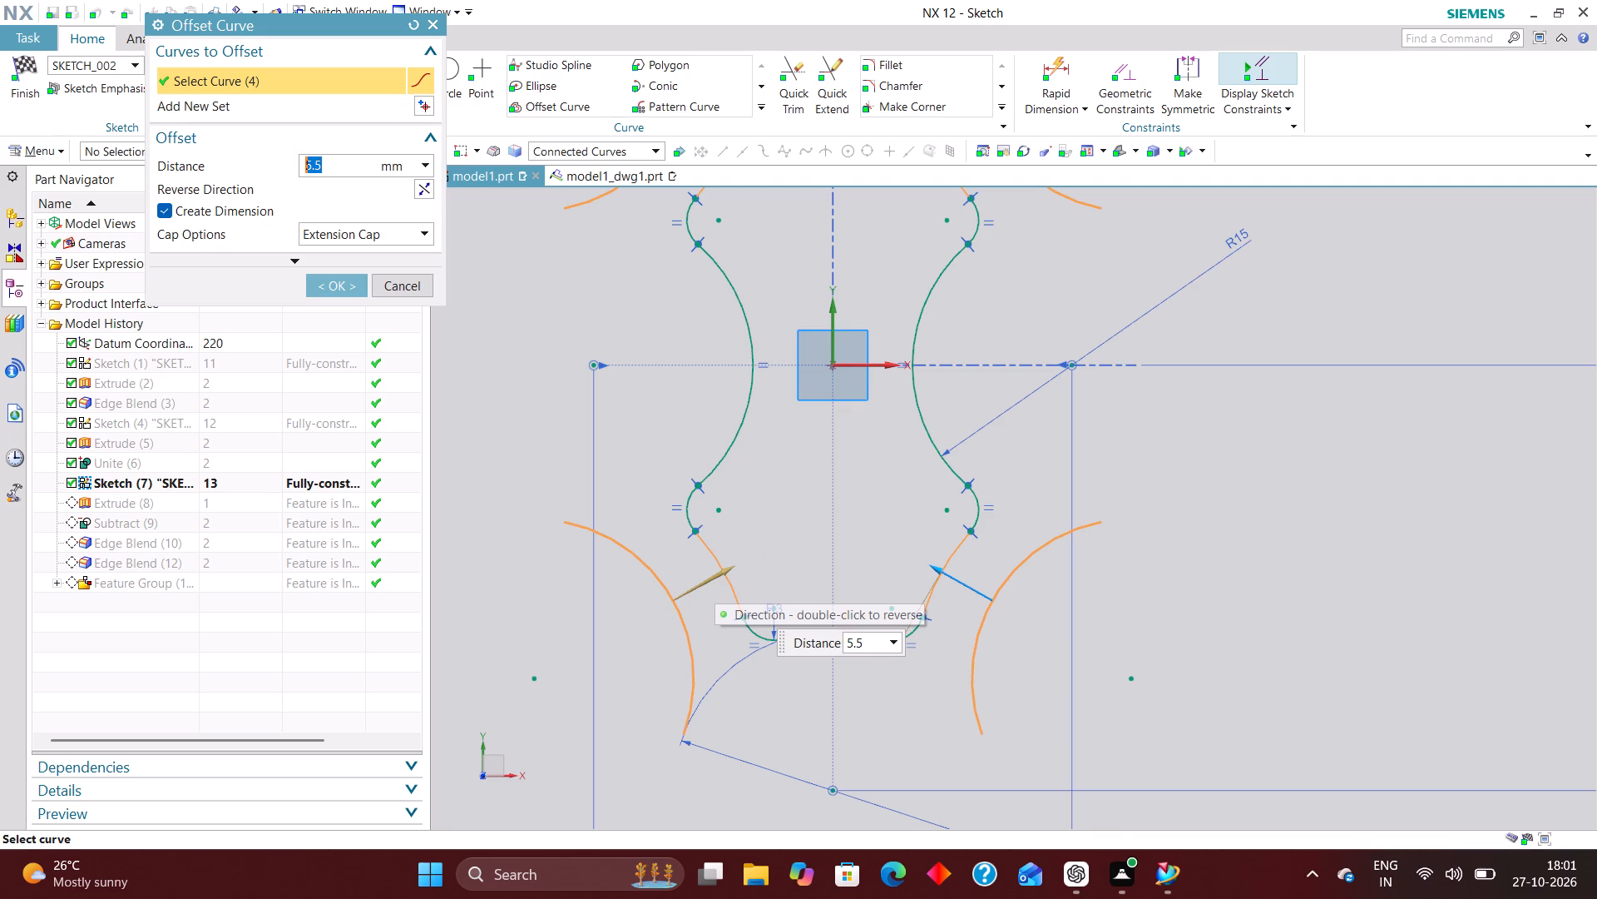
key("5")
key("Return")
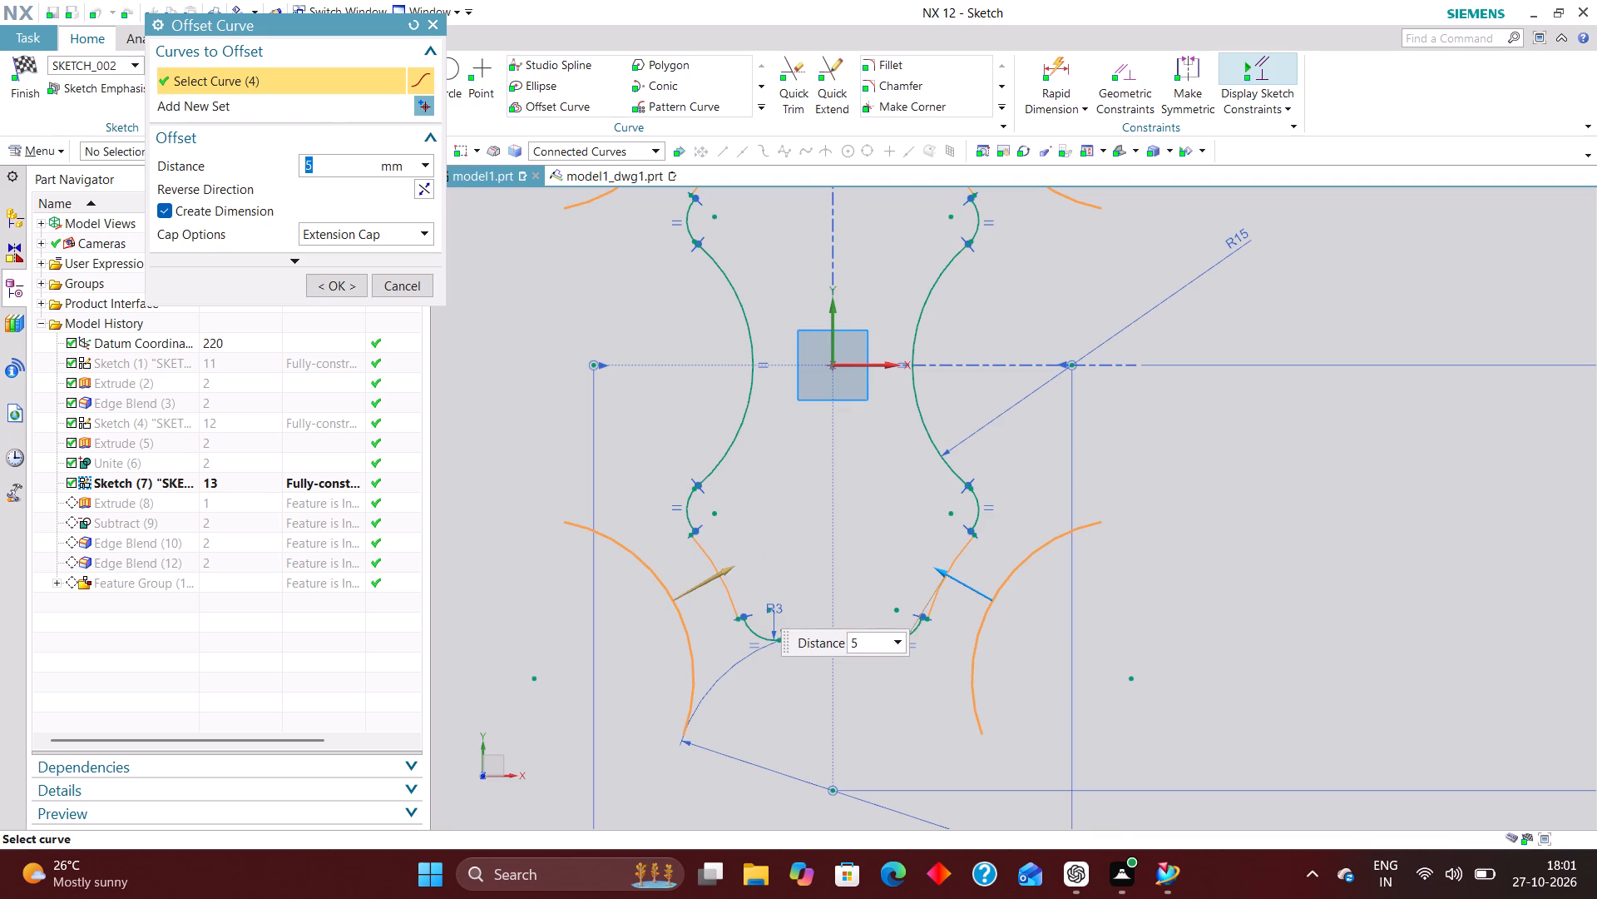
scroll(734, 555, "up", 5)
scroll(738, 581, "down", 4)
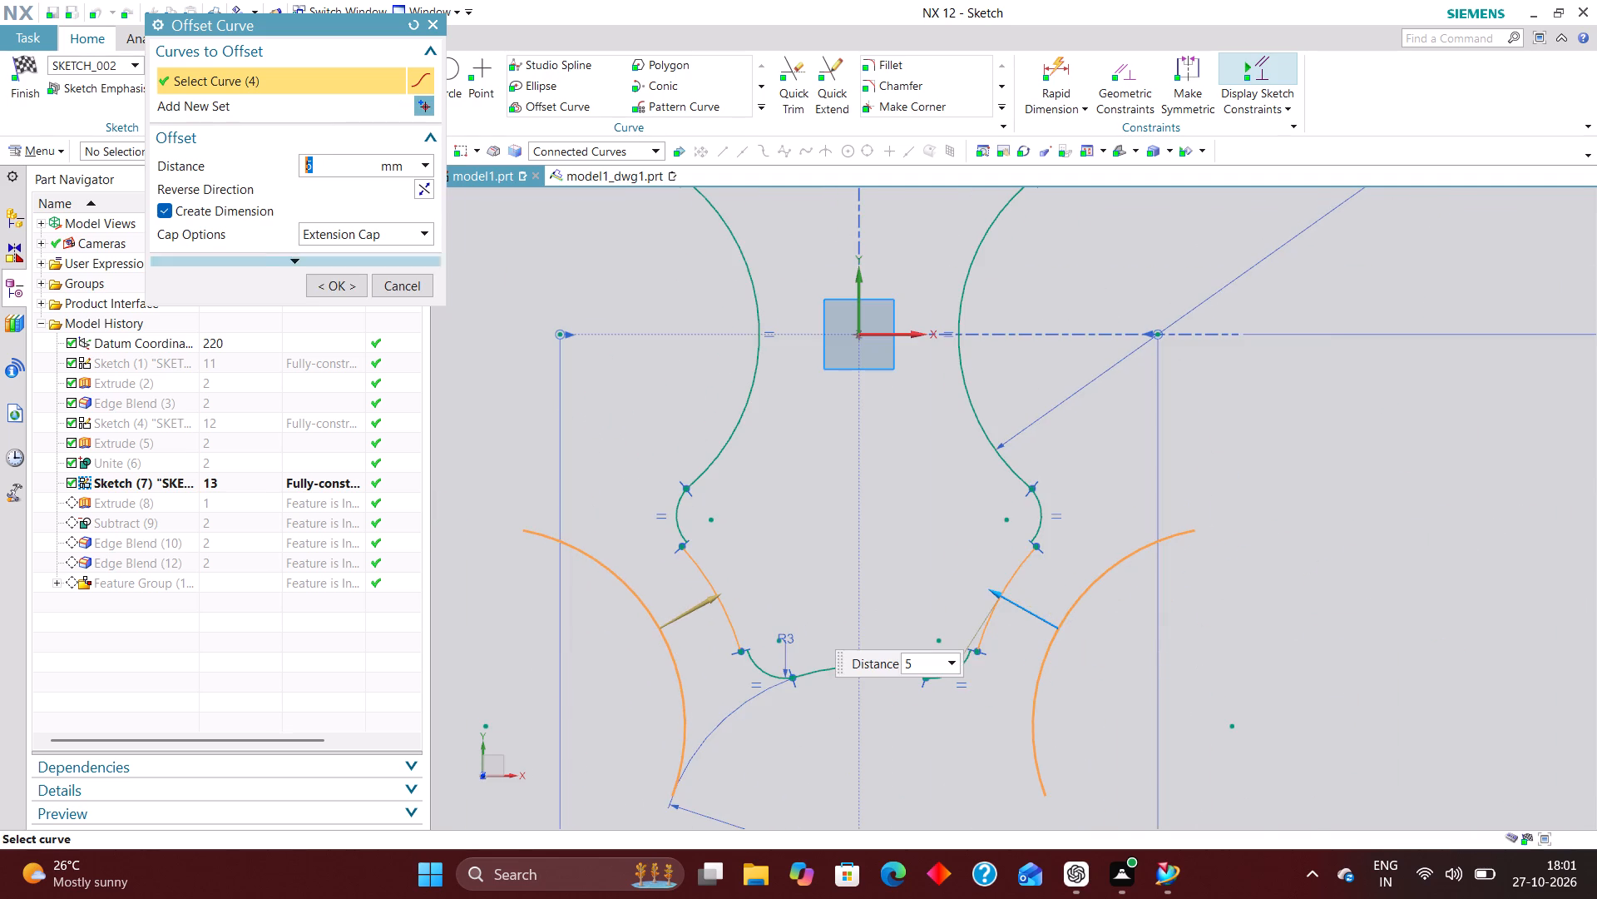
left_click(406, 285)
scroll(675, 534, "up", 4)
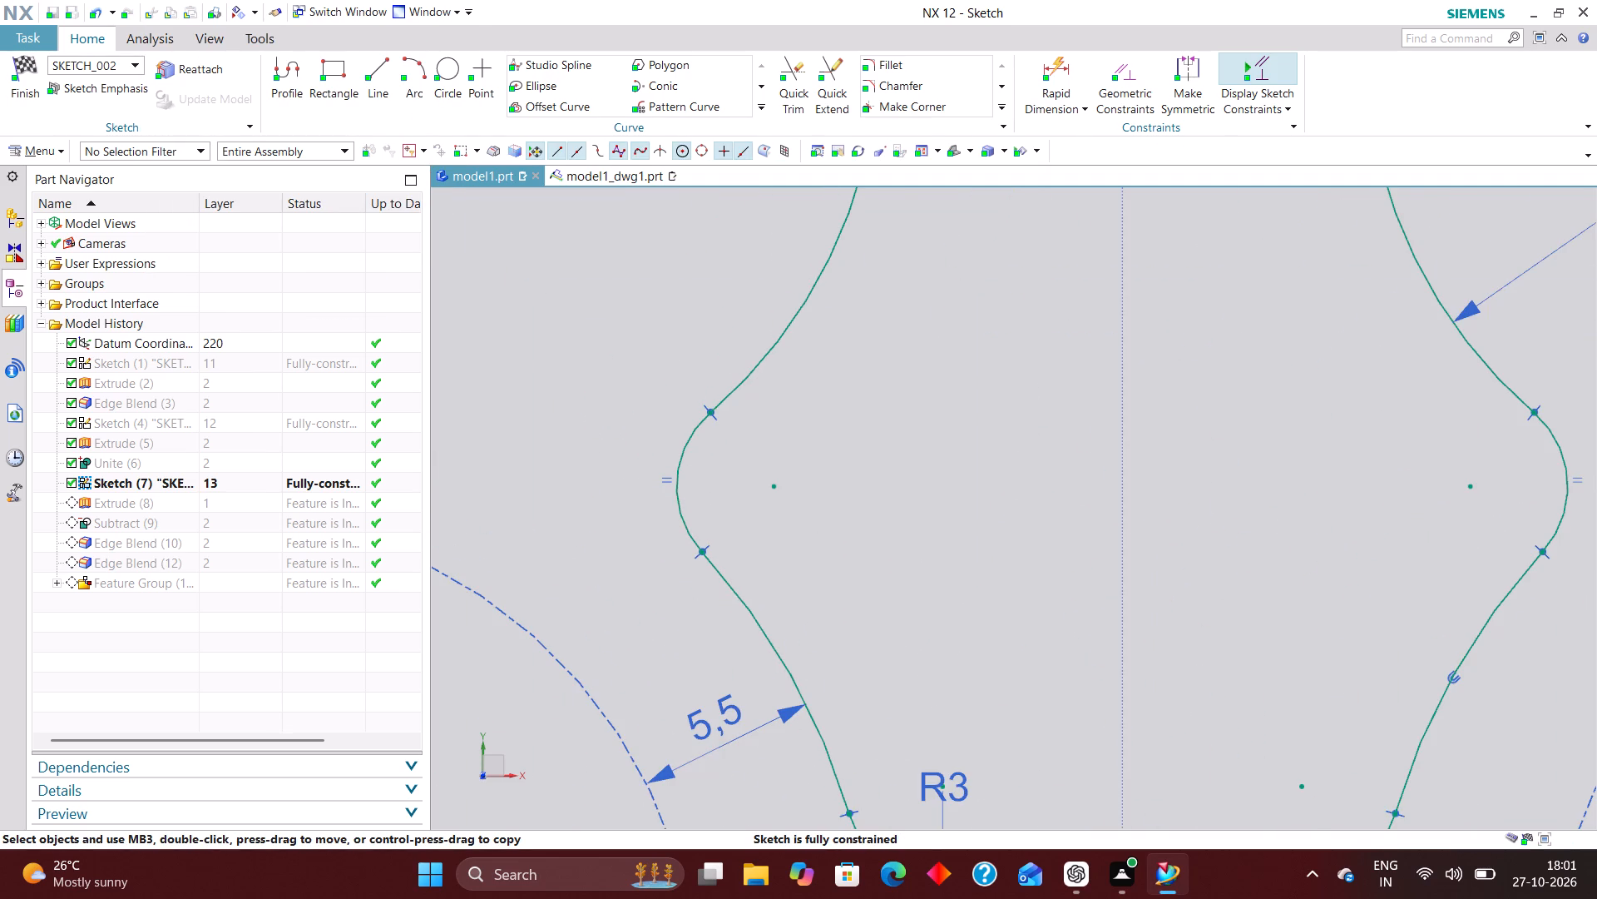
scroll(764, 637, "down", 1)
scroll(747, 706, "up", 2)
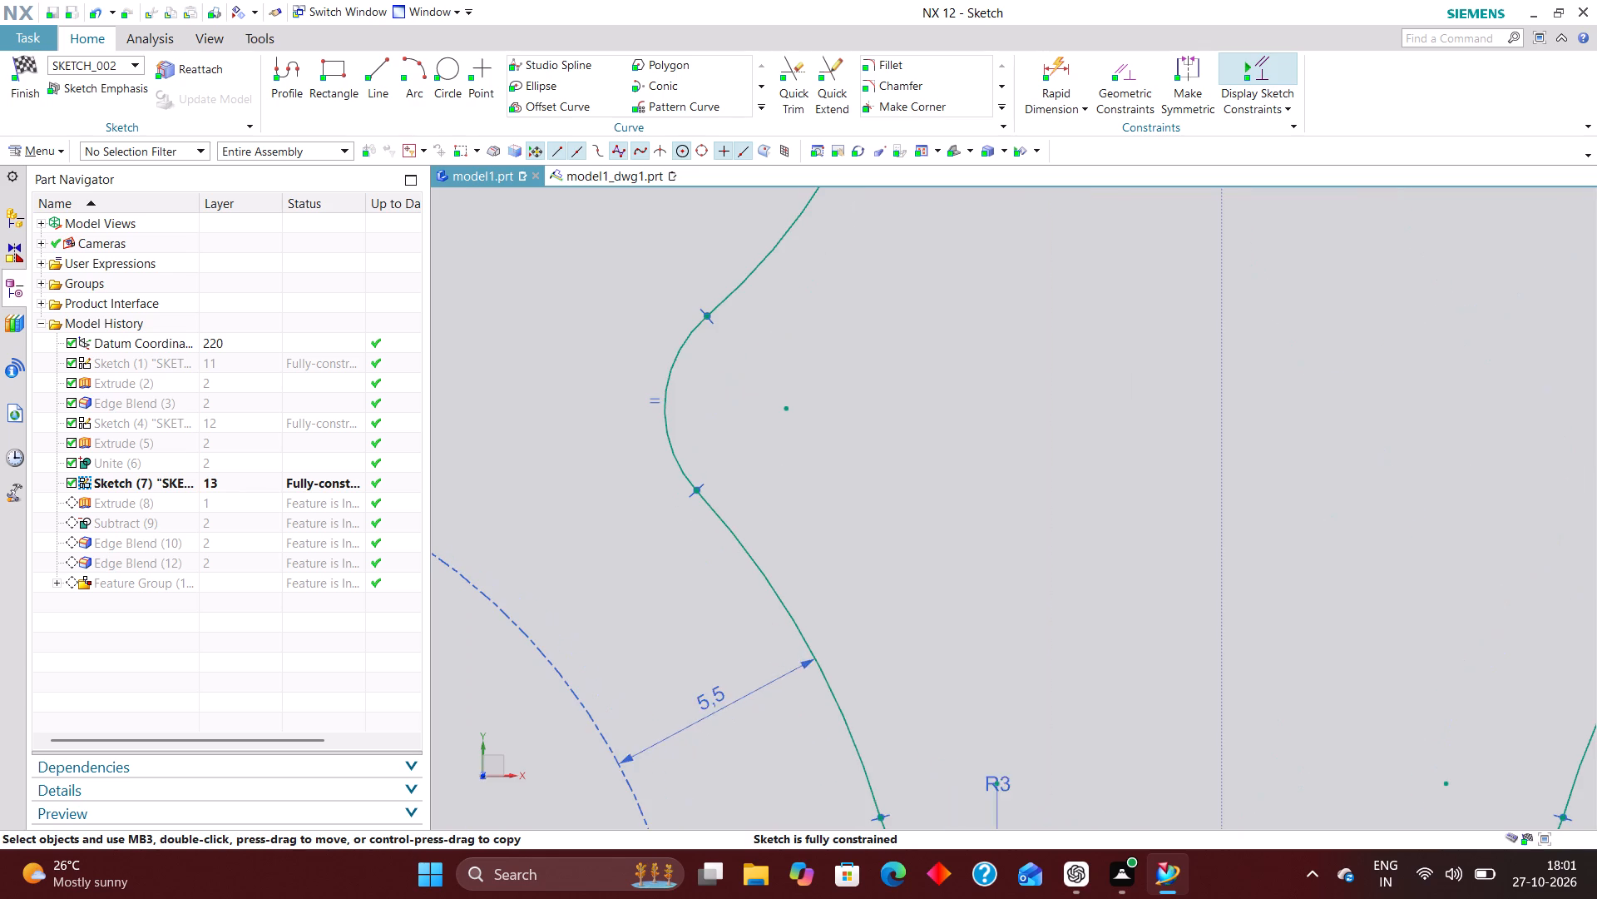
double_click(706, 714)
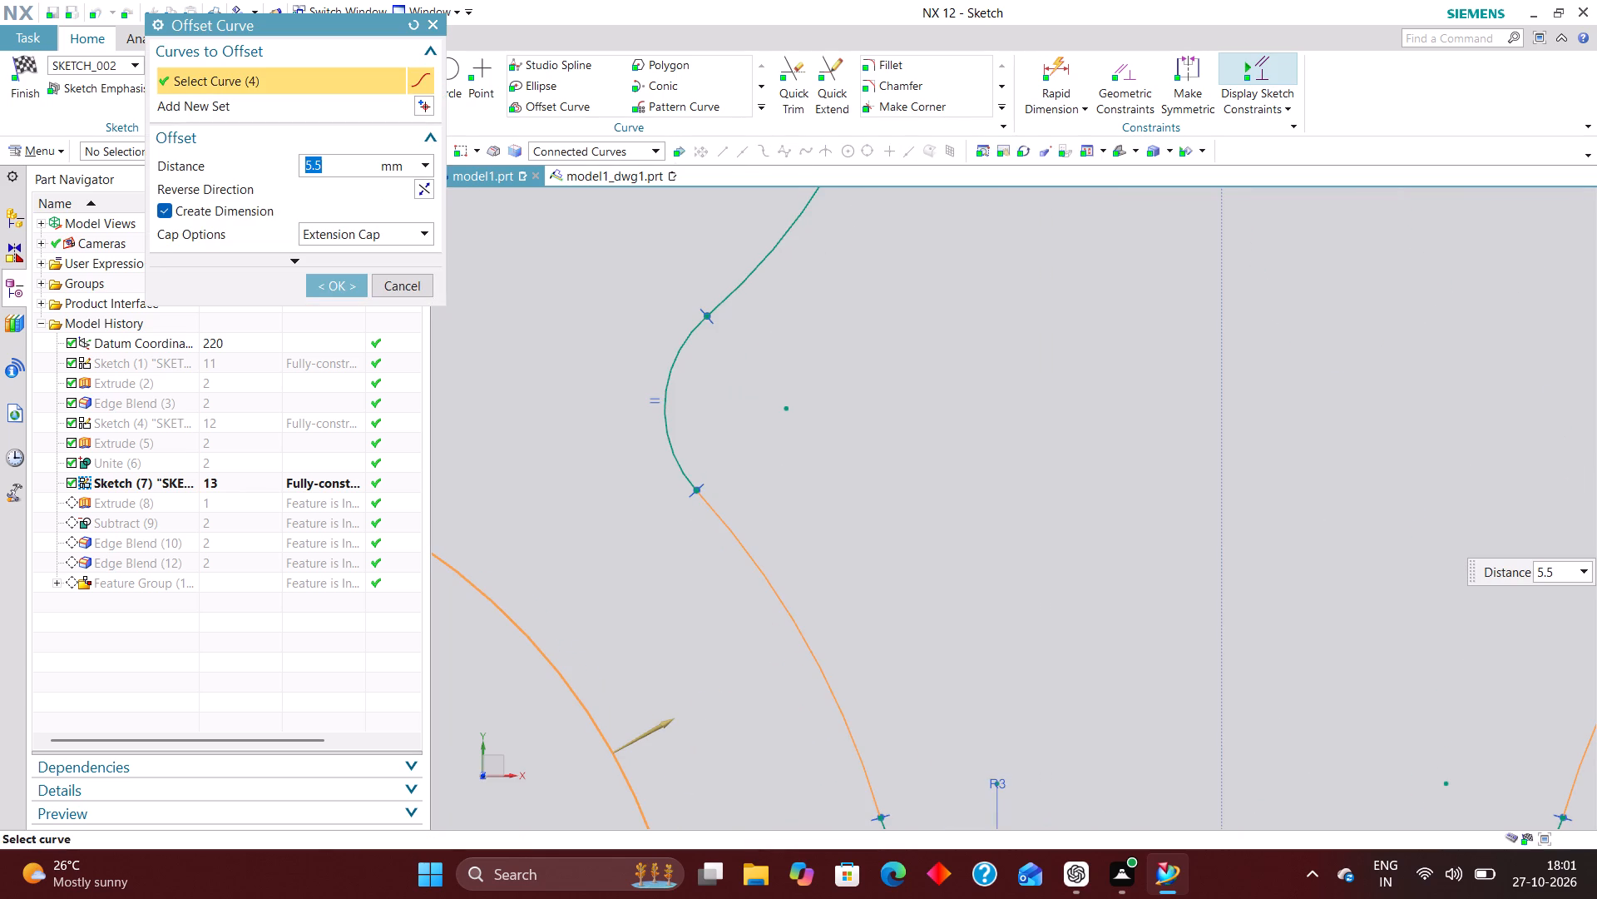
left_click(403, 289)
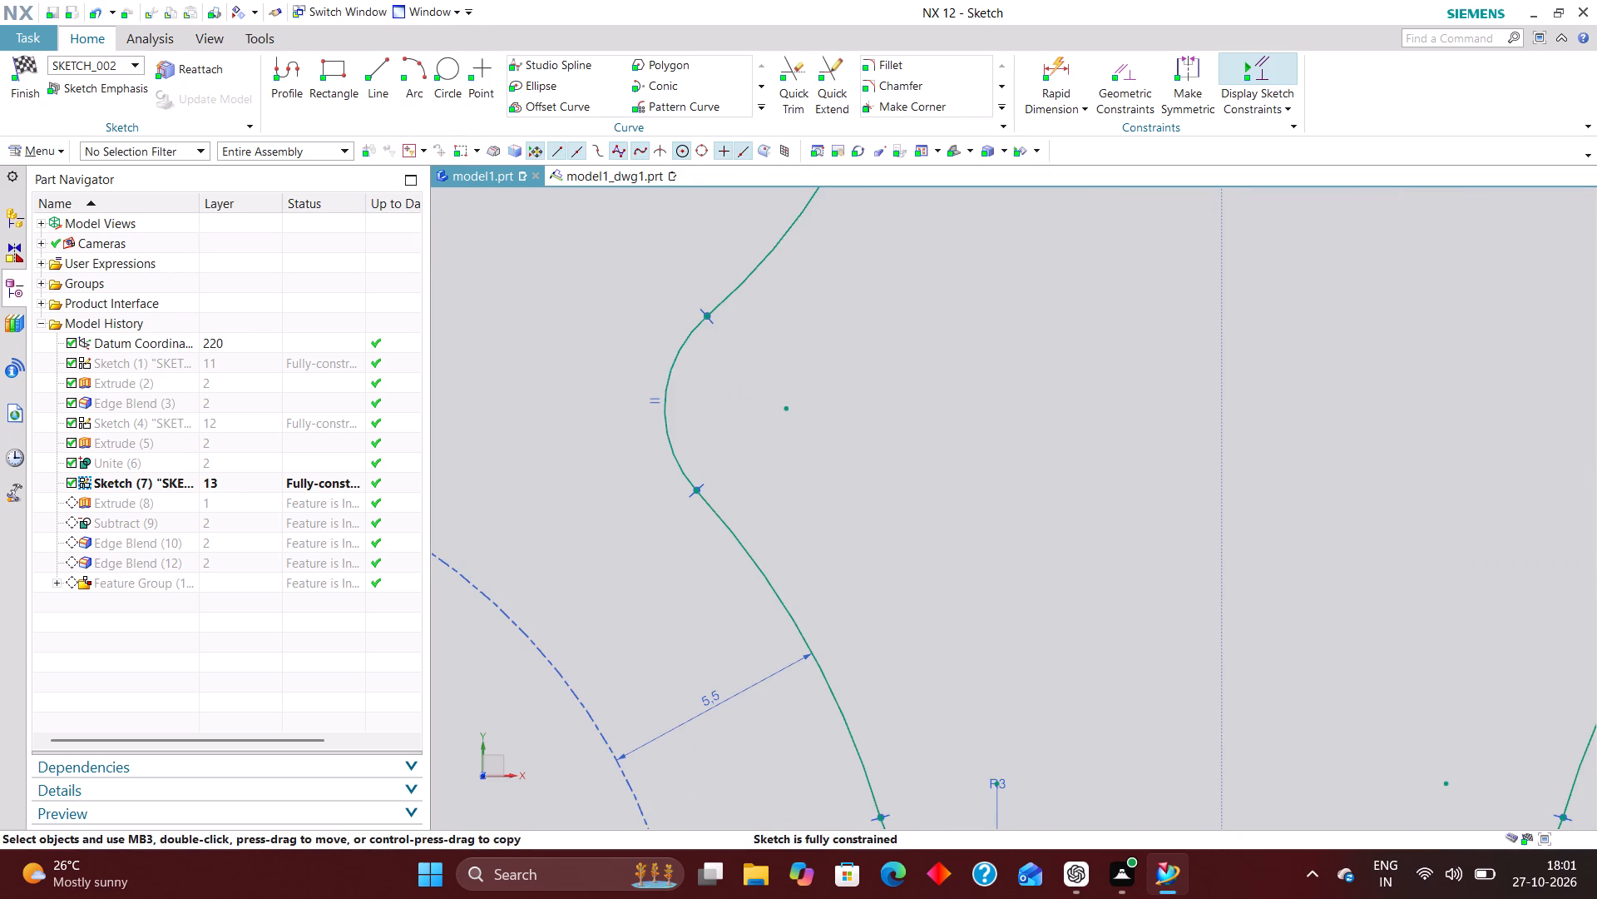
Check the pocket outline in the drawing, finish the pocket sketch and return to the model1_dwg1 drawing sheet.
left_click(602, 174)
scroll(744, 454, "down", 3)
scroll(614, 603, "up", 2)
scroll(516, 563, "down", 2)
scroll(906, 645, "up", 3)
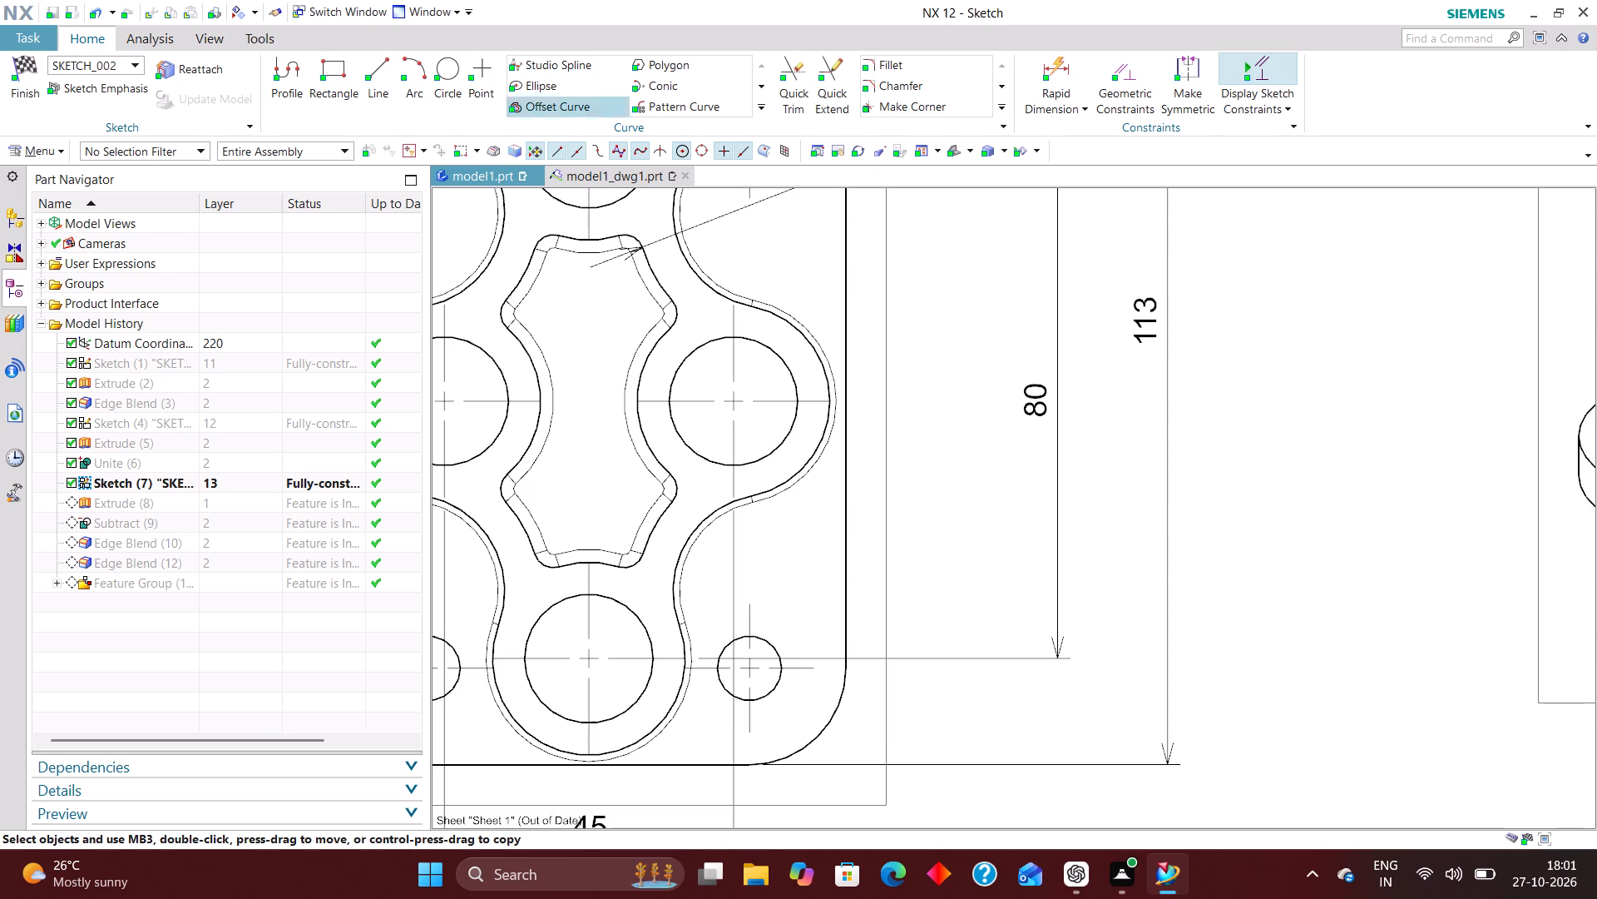
left_click(24, 69)
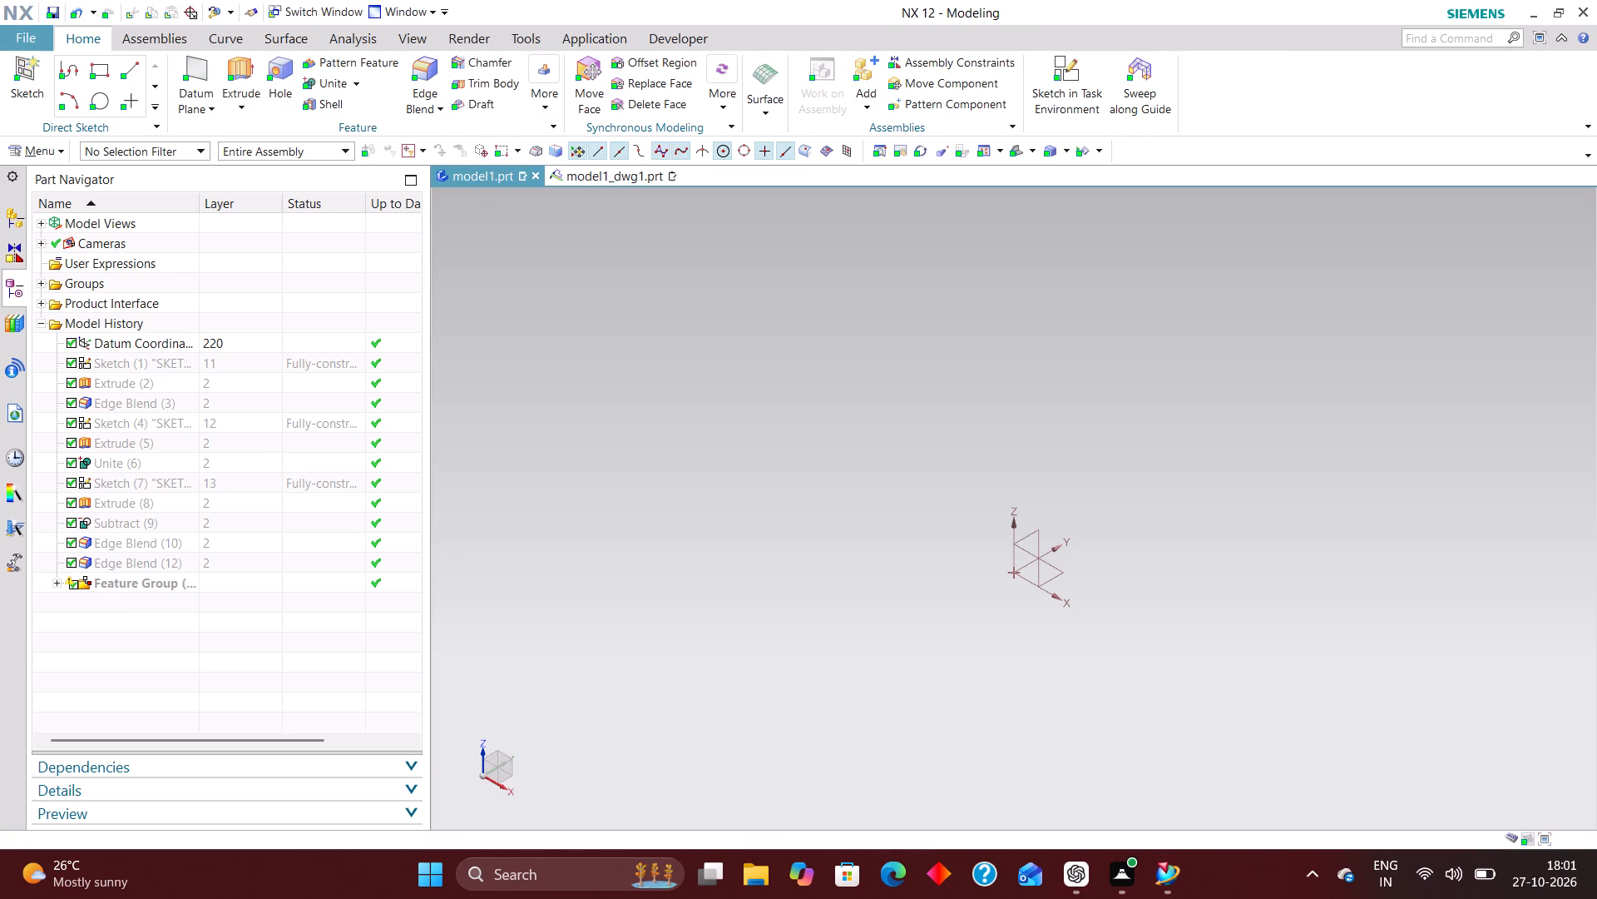
left_click(587, 180)
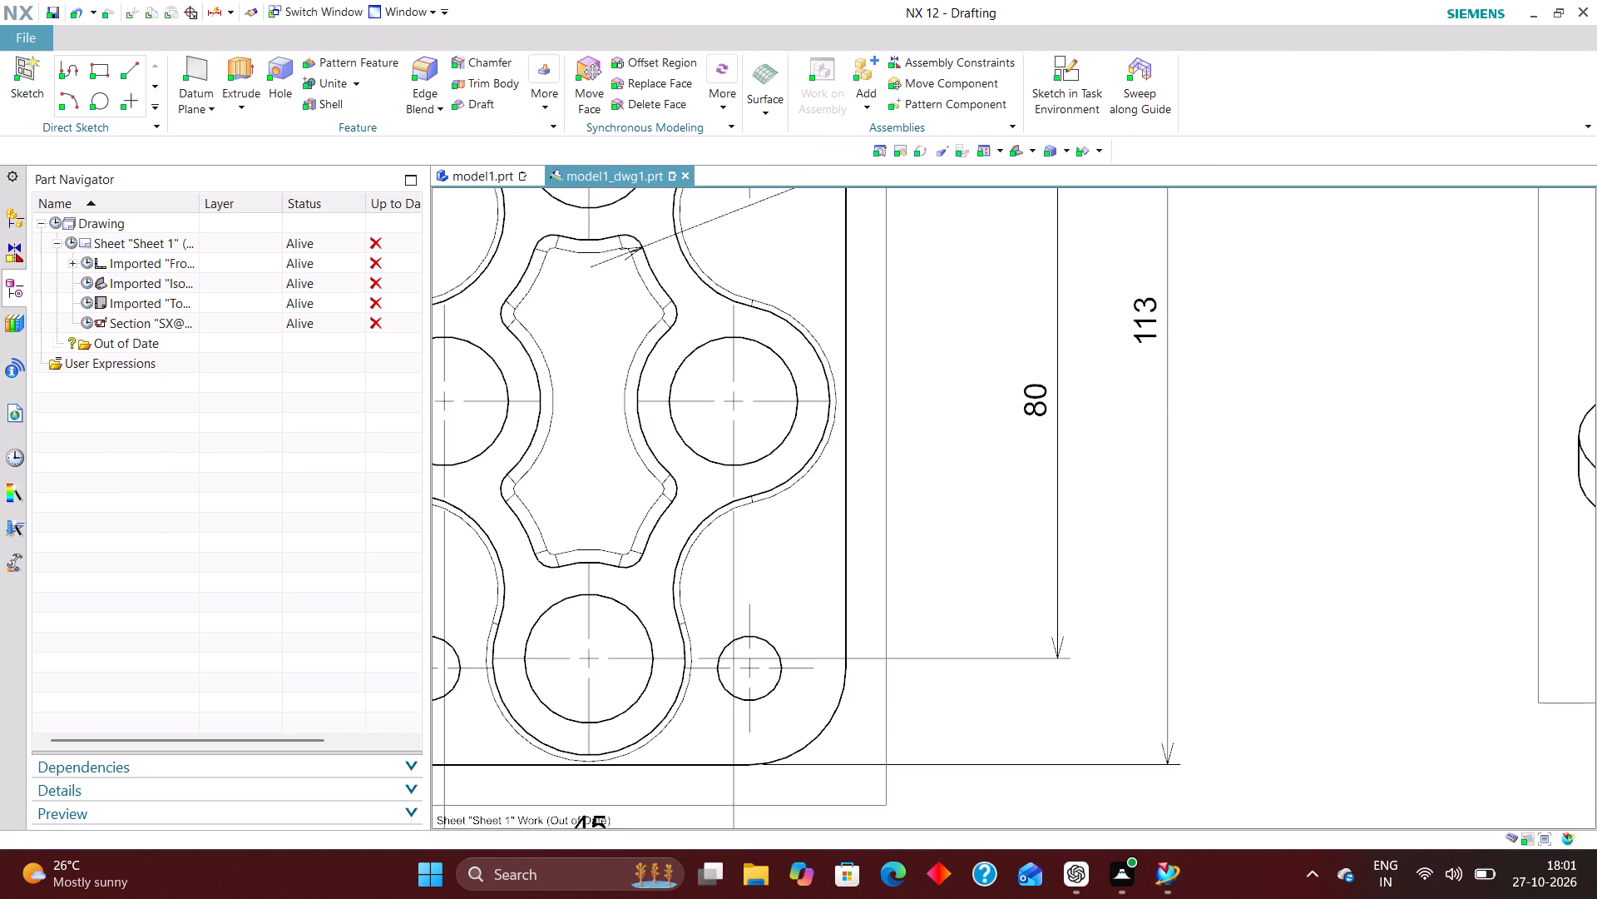
left_click(52, 219)
Add a radial dimension to the central pocket's lower-right side arc in the top view, placing the text inside the pocket.
scroll(1070, 705, "down", 2)
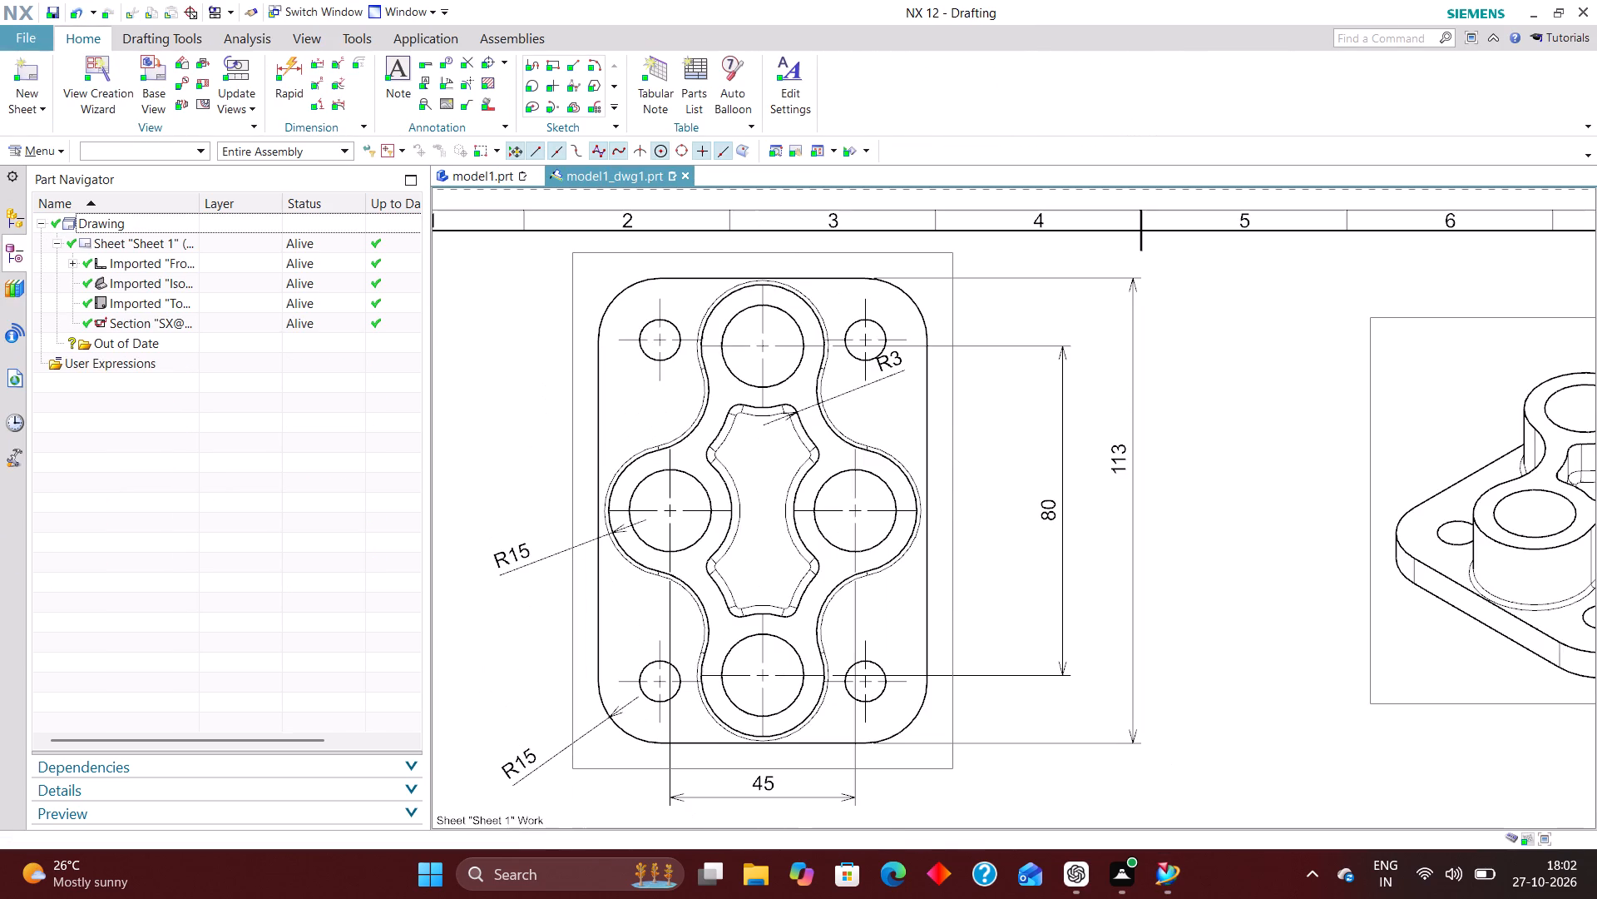
scroll(803, 613, "up", 3)
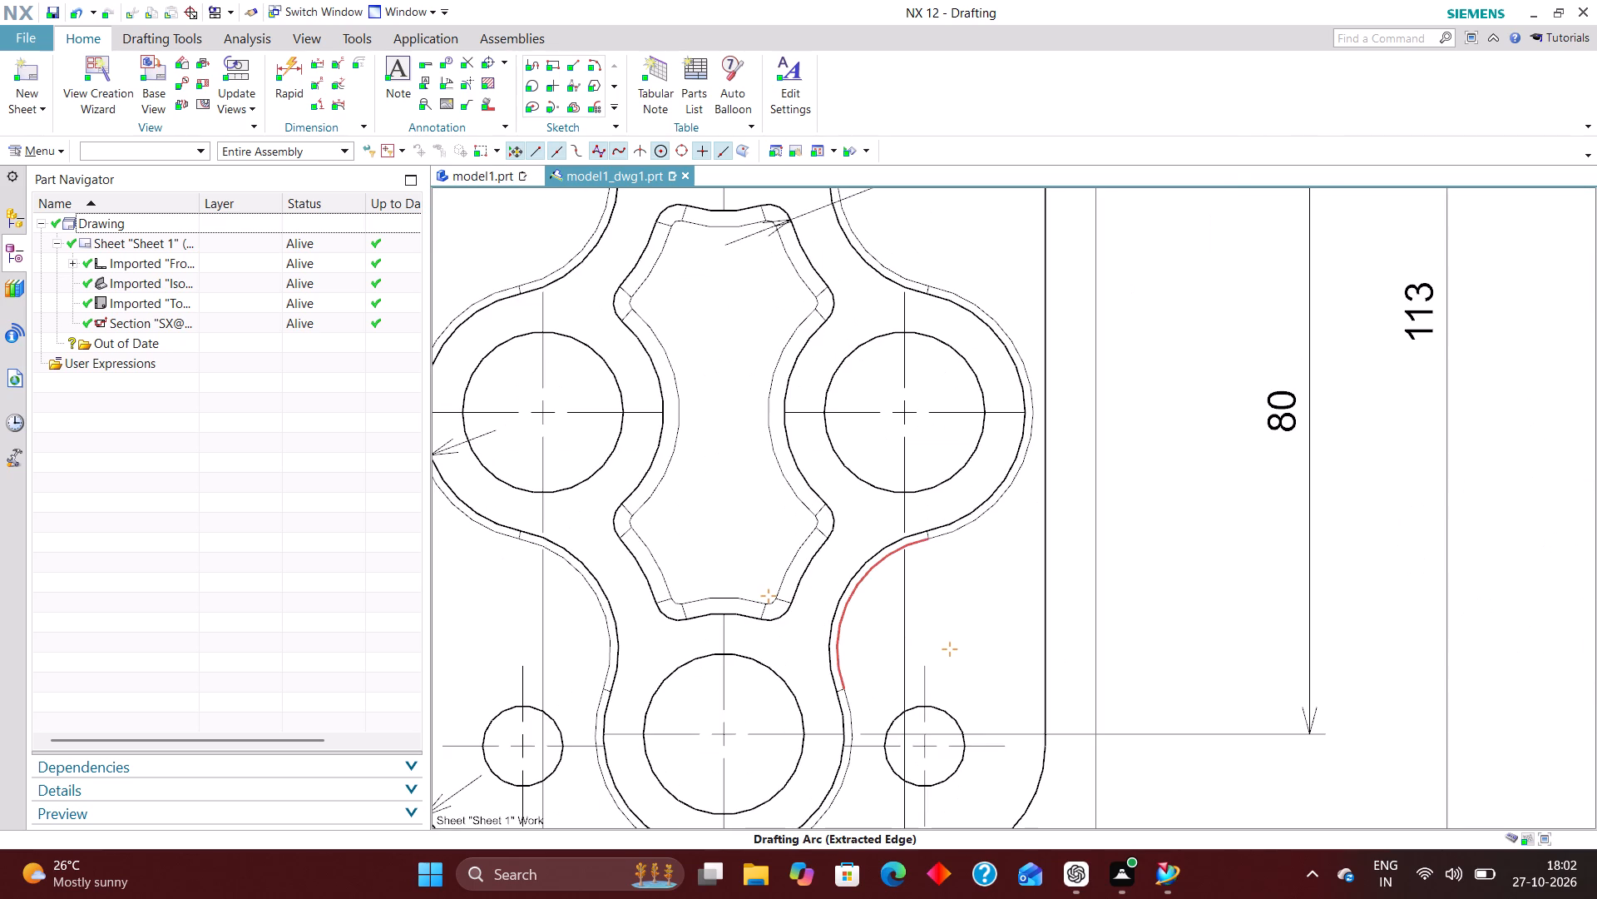
left_click(297, 70)
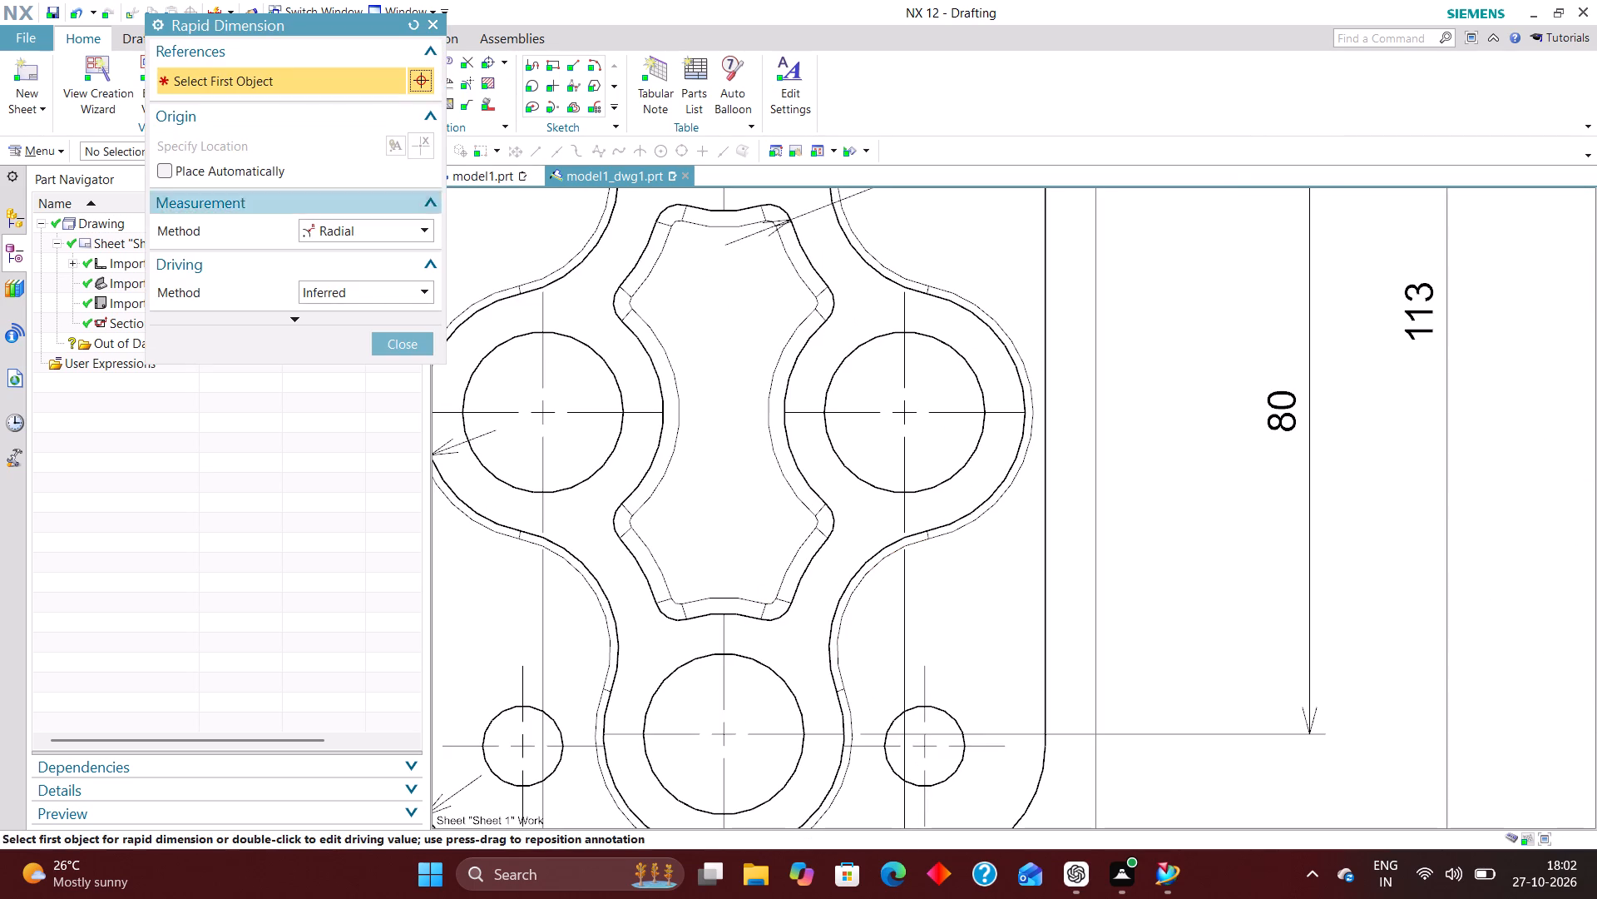
scroll(788, 569, "up", 3)
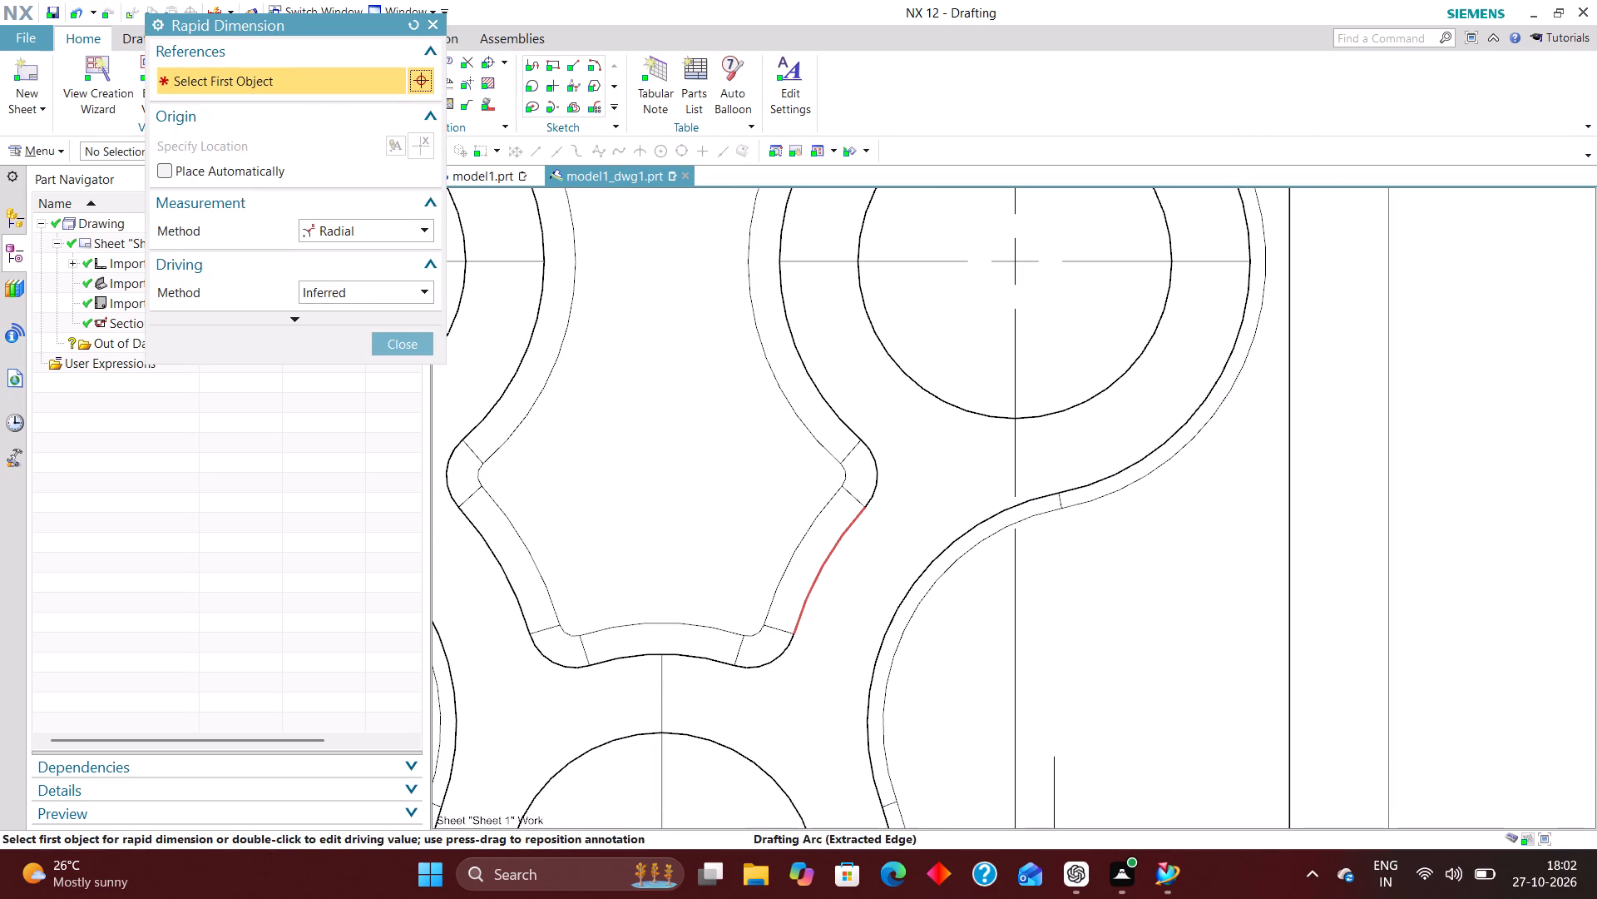
left_click(821, 580)
left_click(692, 415)
left_click(409, 340)
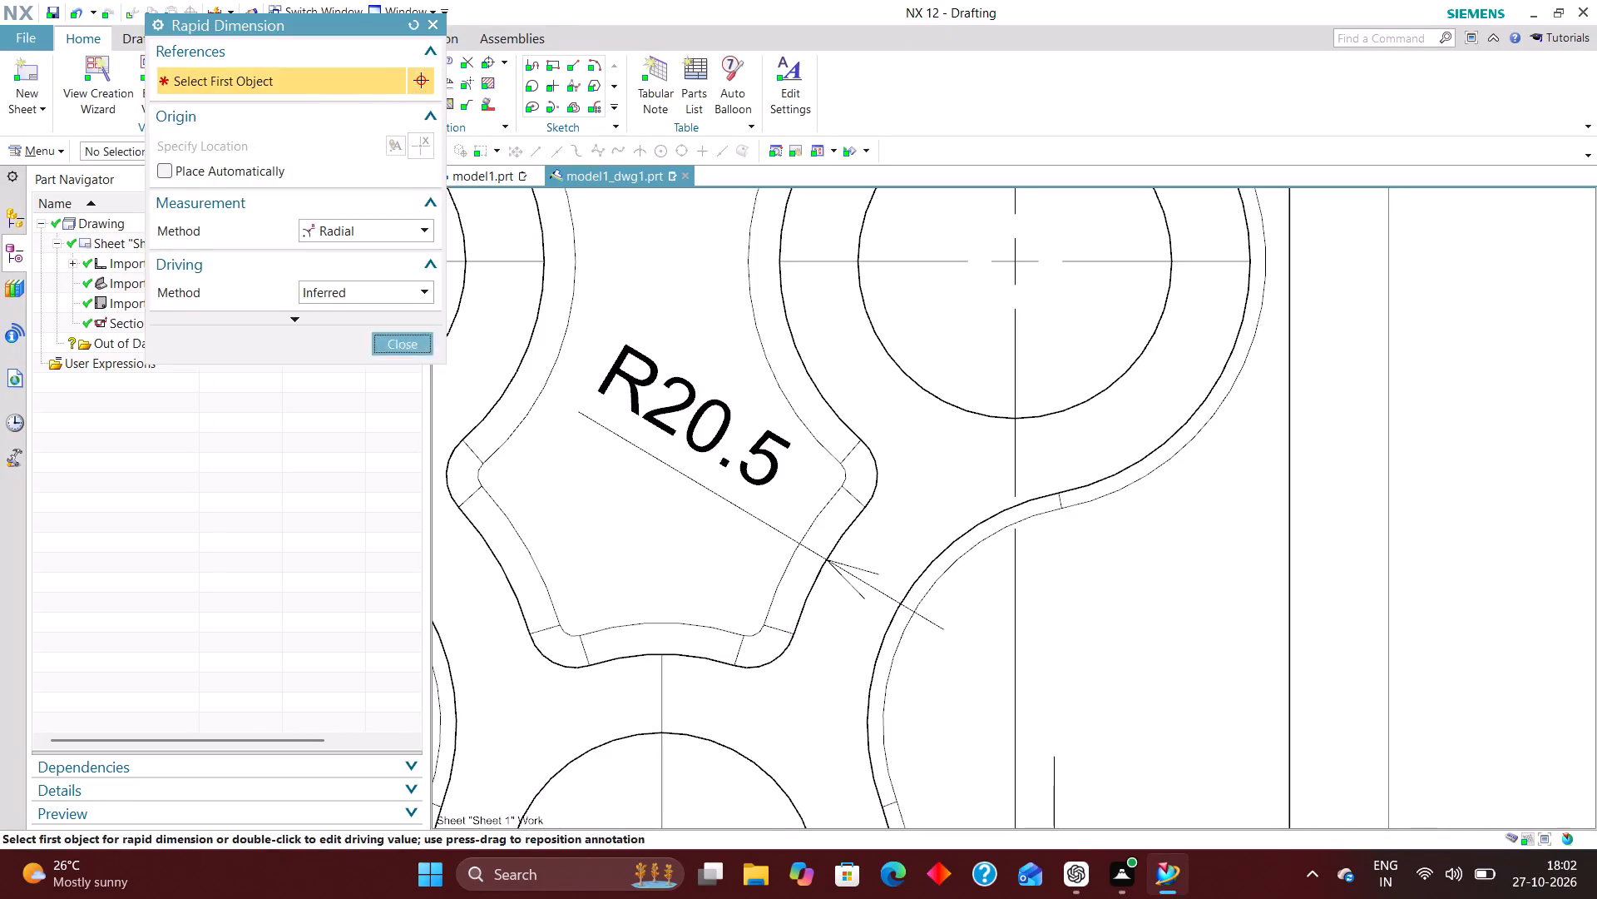
Set the pocket side arc's radial dimension to zero decimal places.
double_click(685, 469)
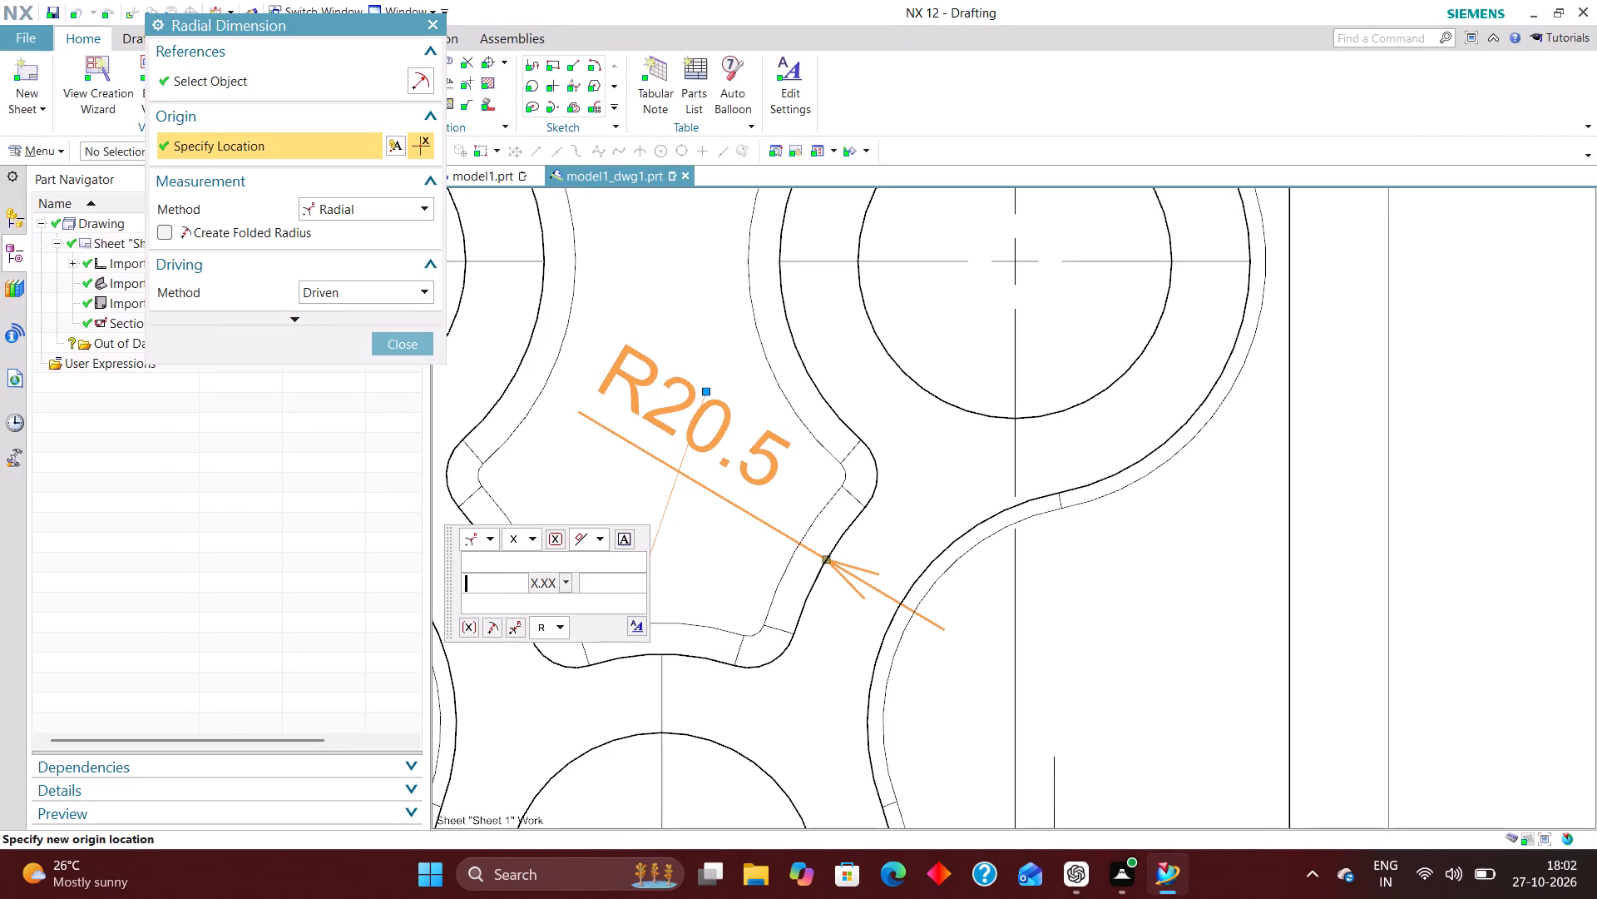
left_click(563, 583)
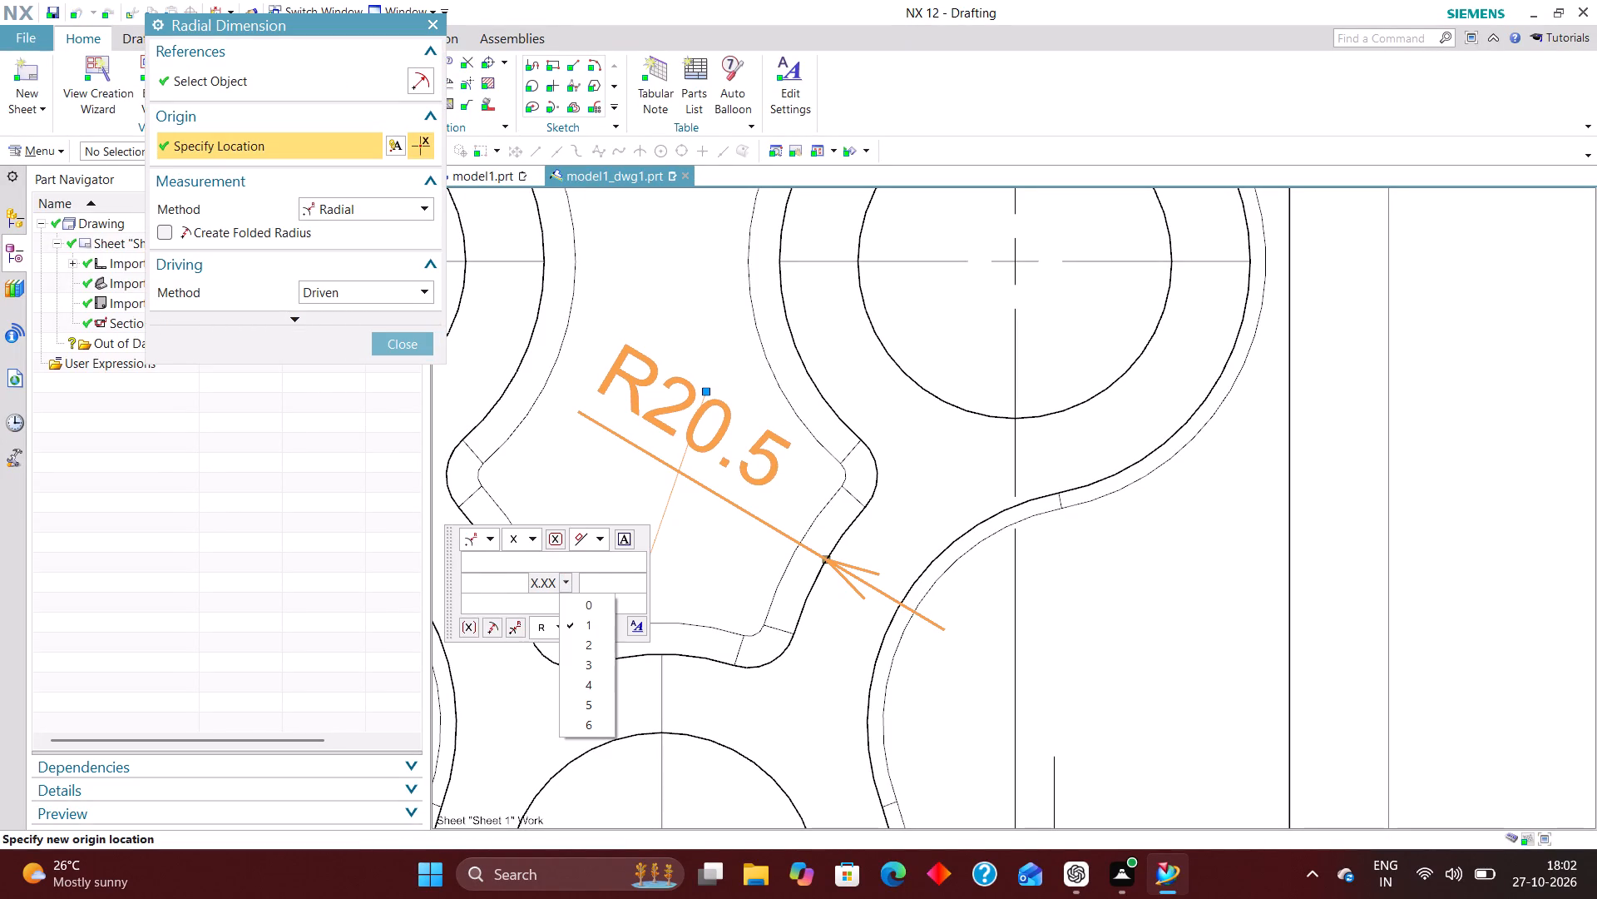
left_click(577, 601)
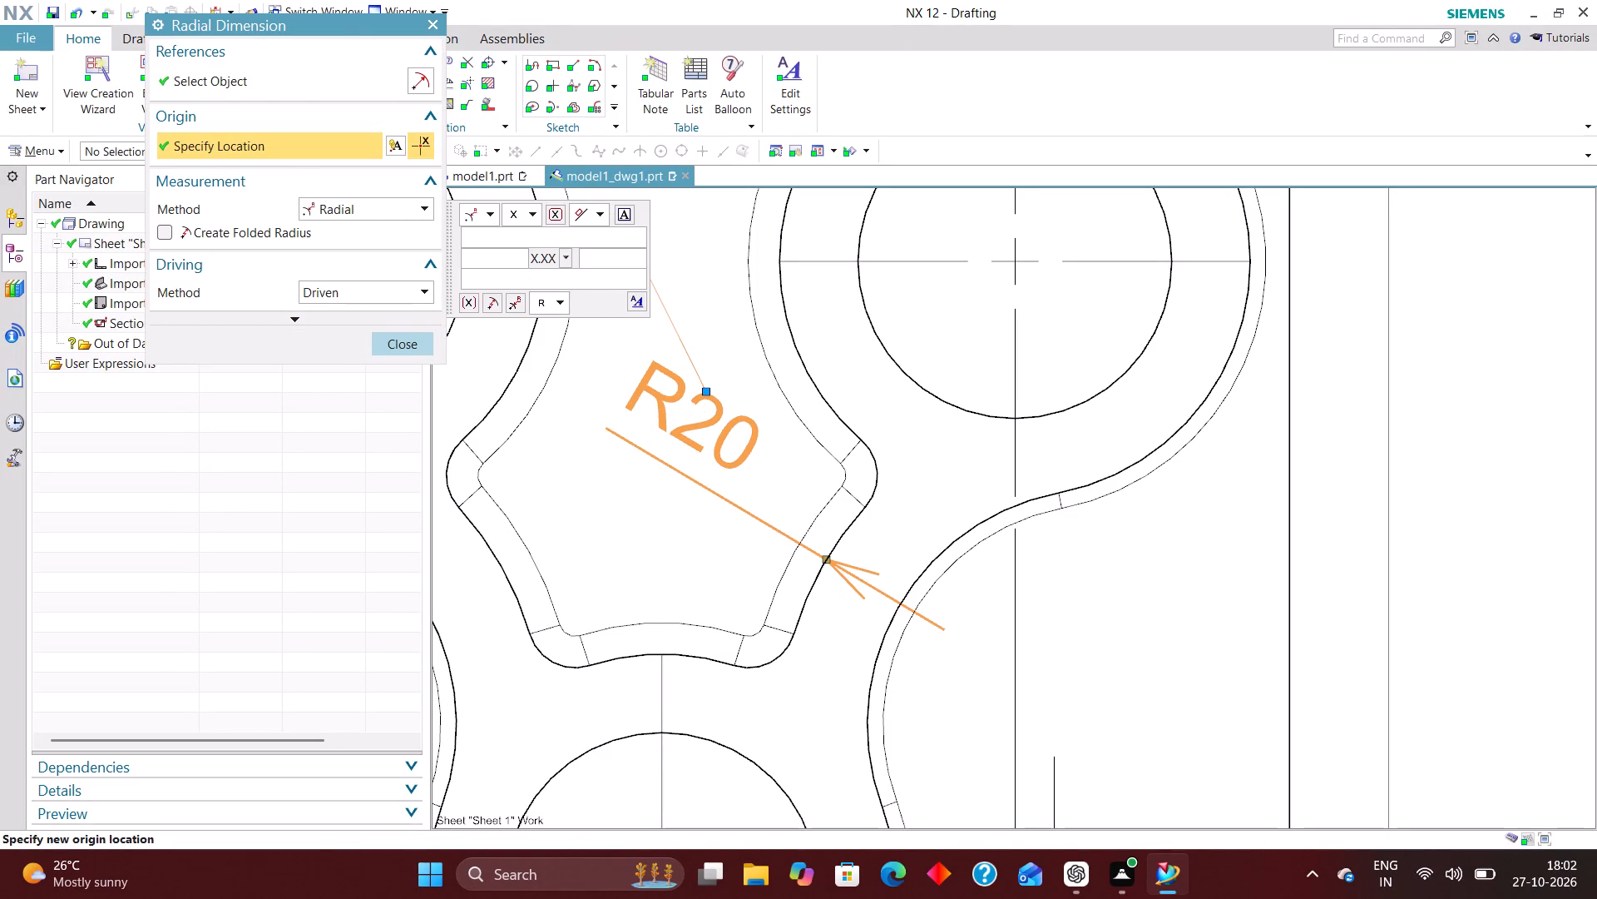
left_click(413, 346)
Add a radial dimension to the concave arc joining the top and left bosses, placing its text outside the plate's upper-left edge.
scroll(802, 514, "down", 4)
scroll(803, 613, "down", 1)
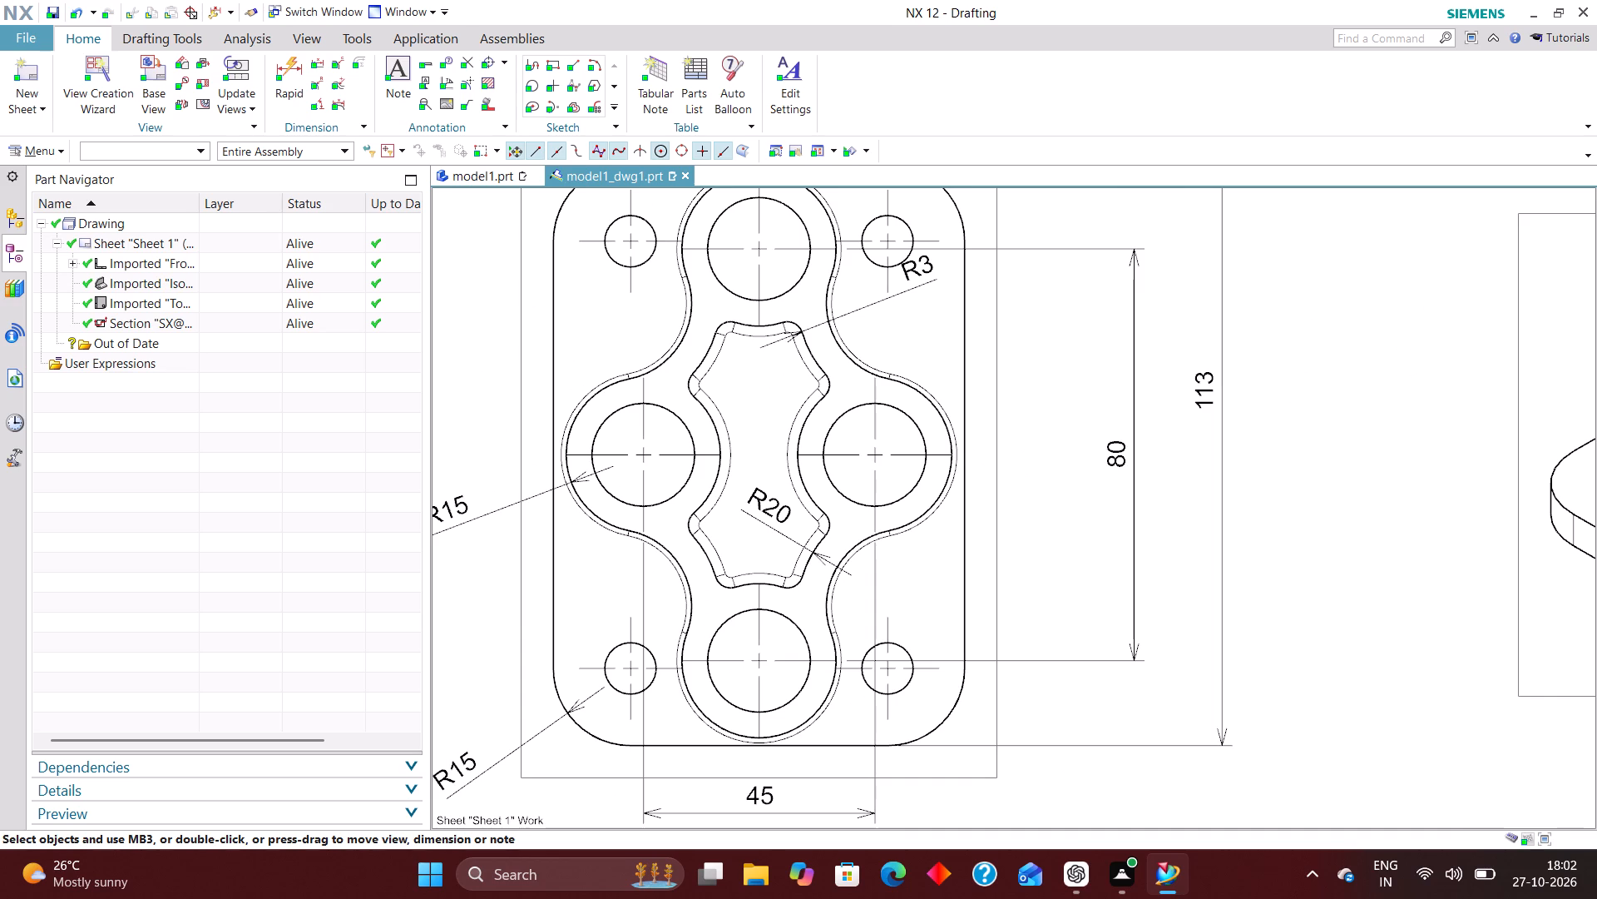
scroll(808, 621, "down", 2)
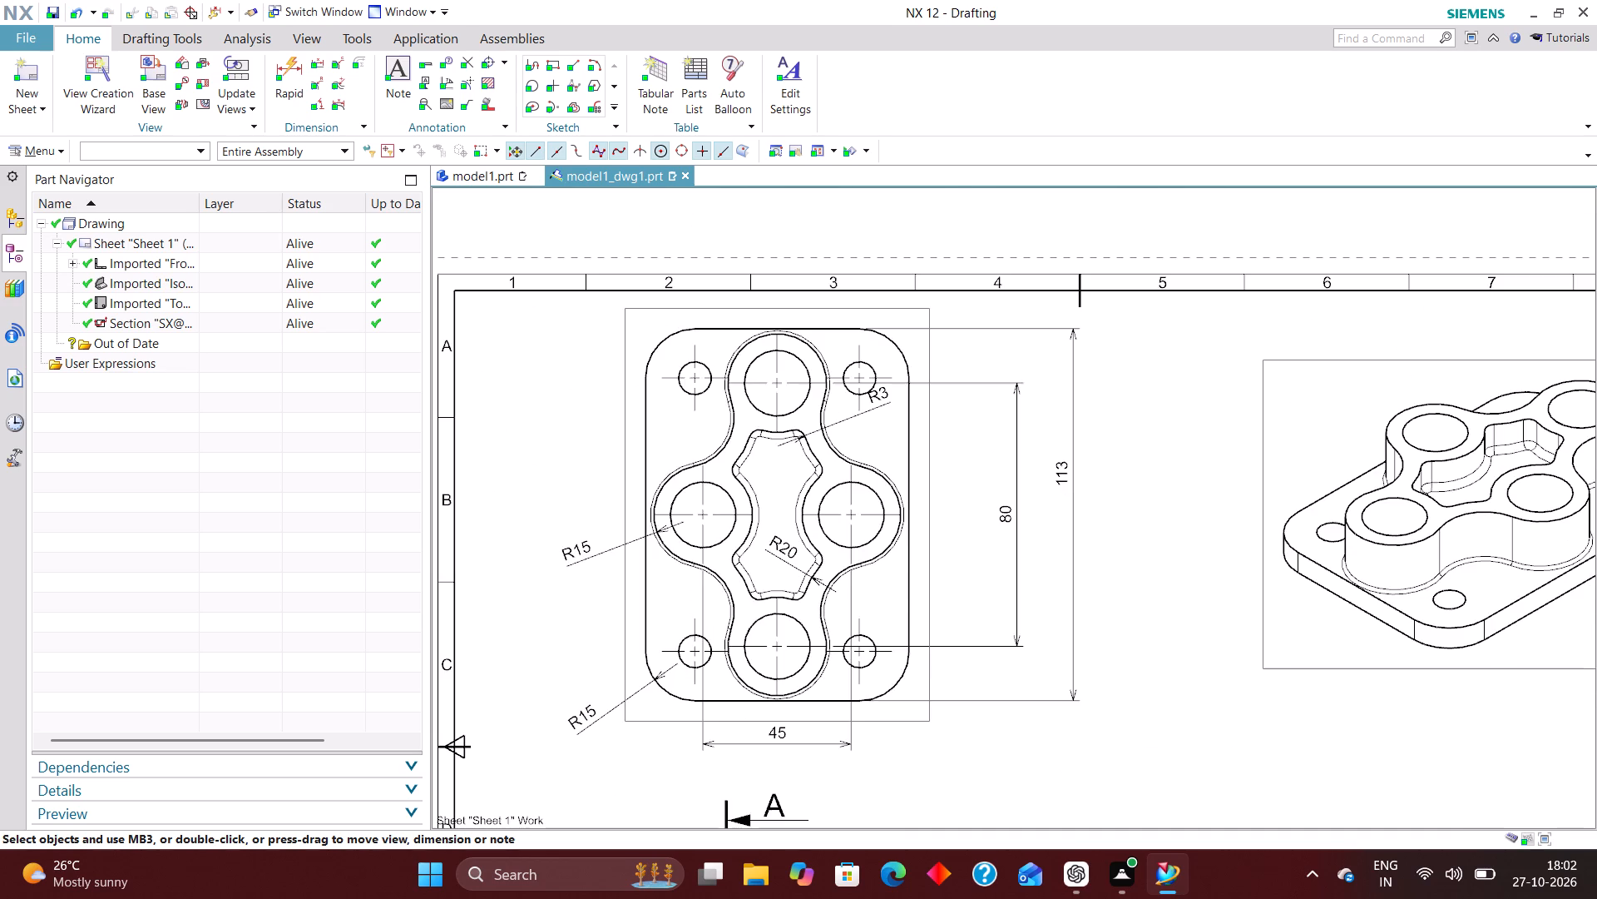
scroll(789, 516, "up", 2)
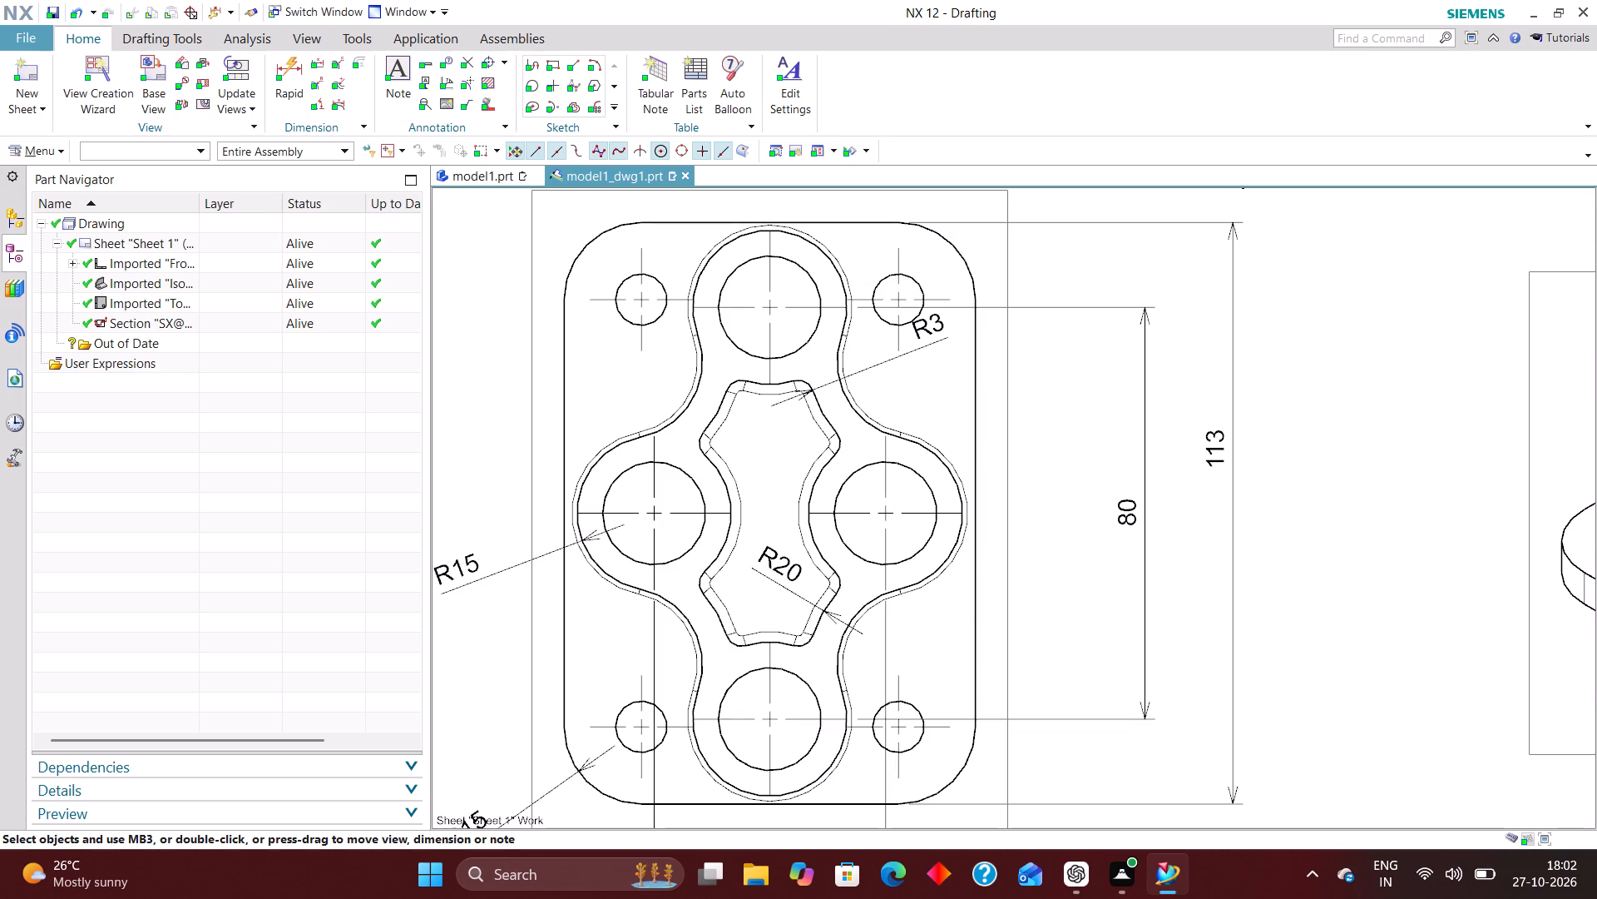
left_click(289, 62)
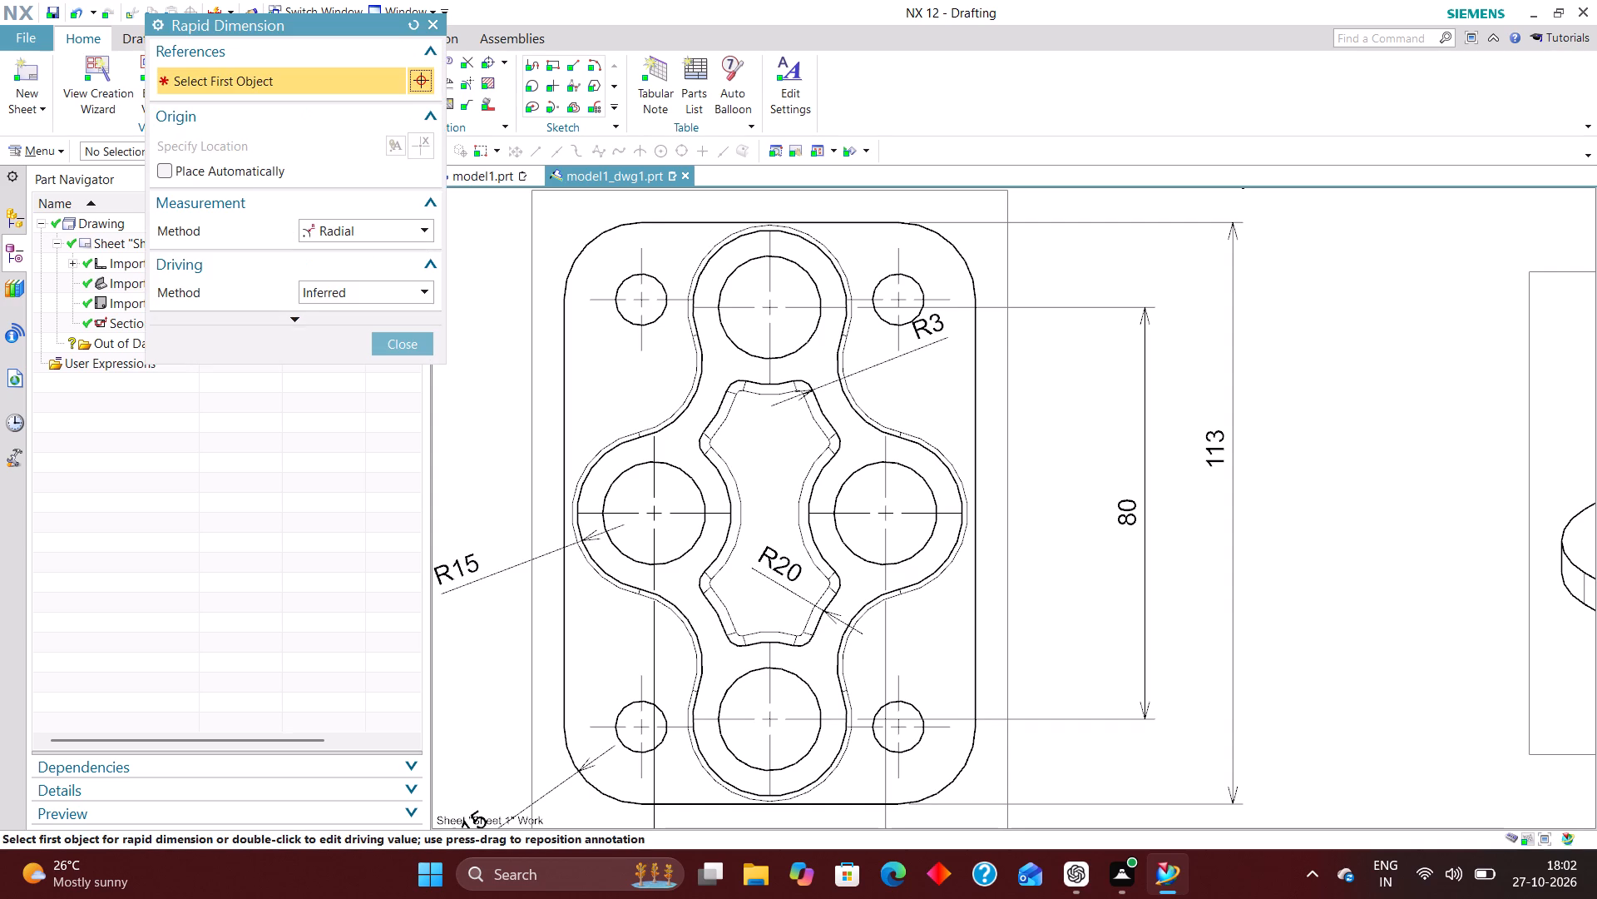
scroll(701, 405, "up", 5)
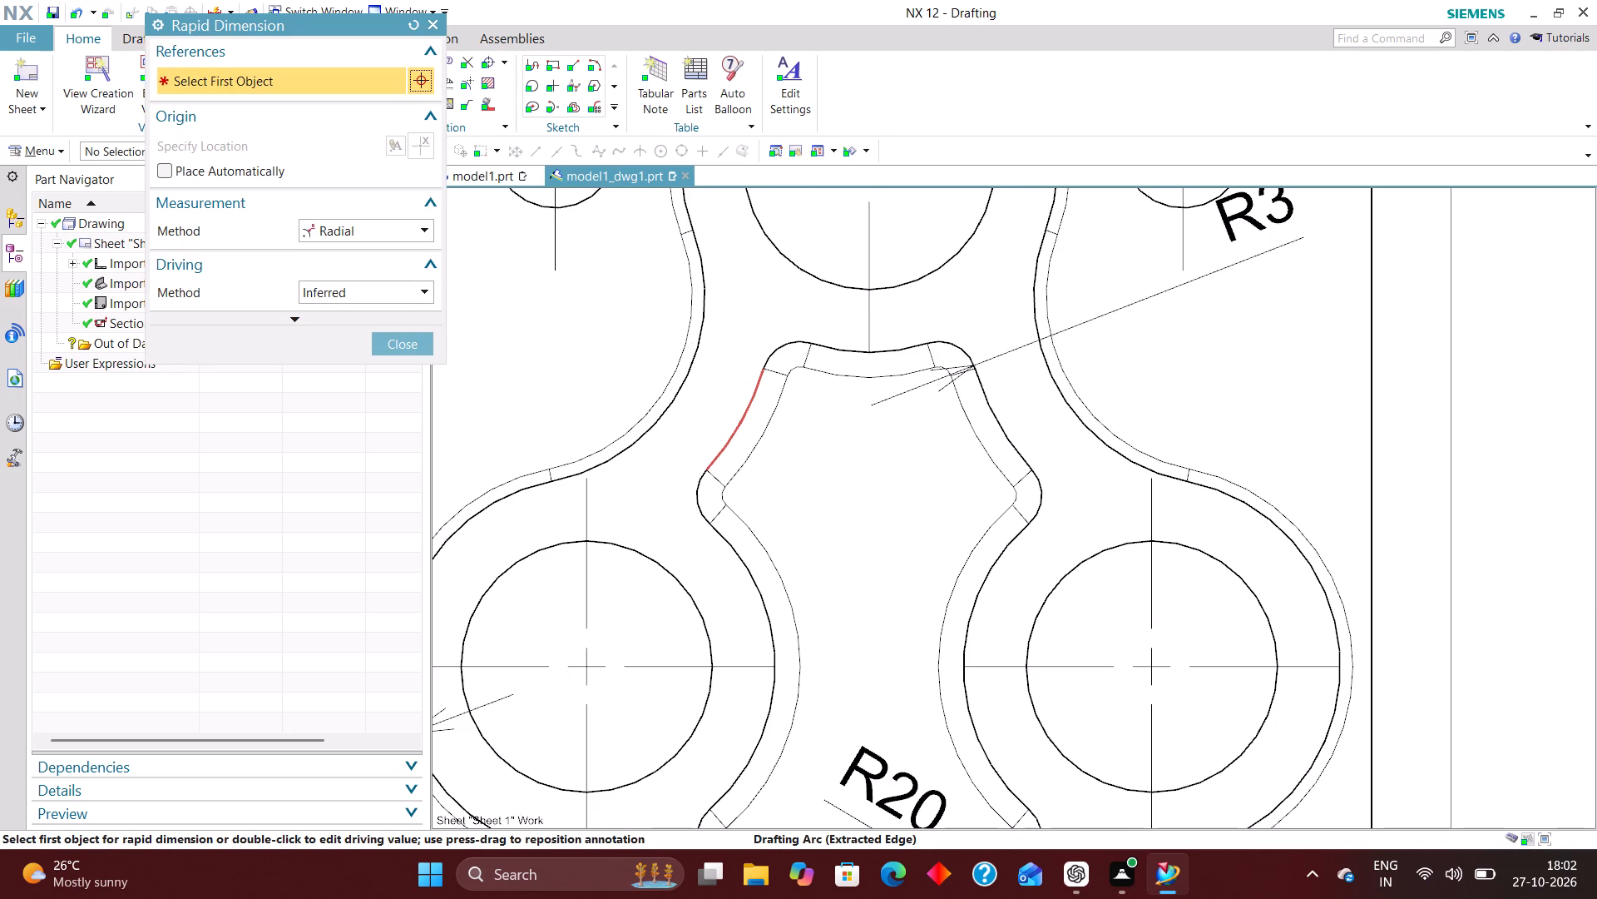
left_click(670, 406)
scroll(928, 502, "down", 3)
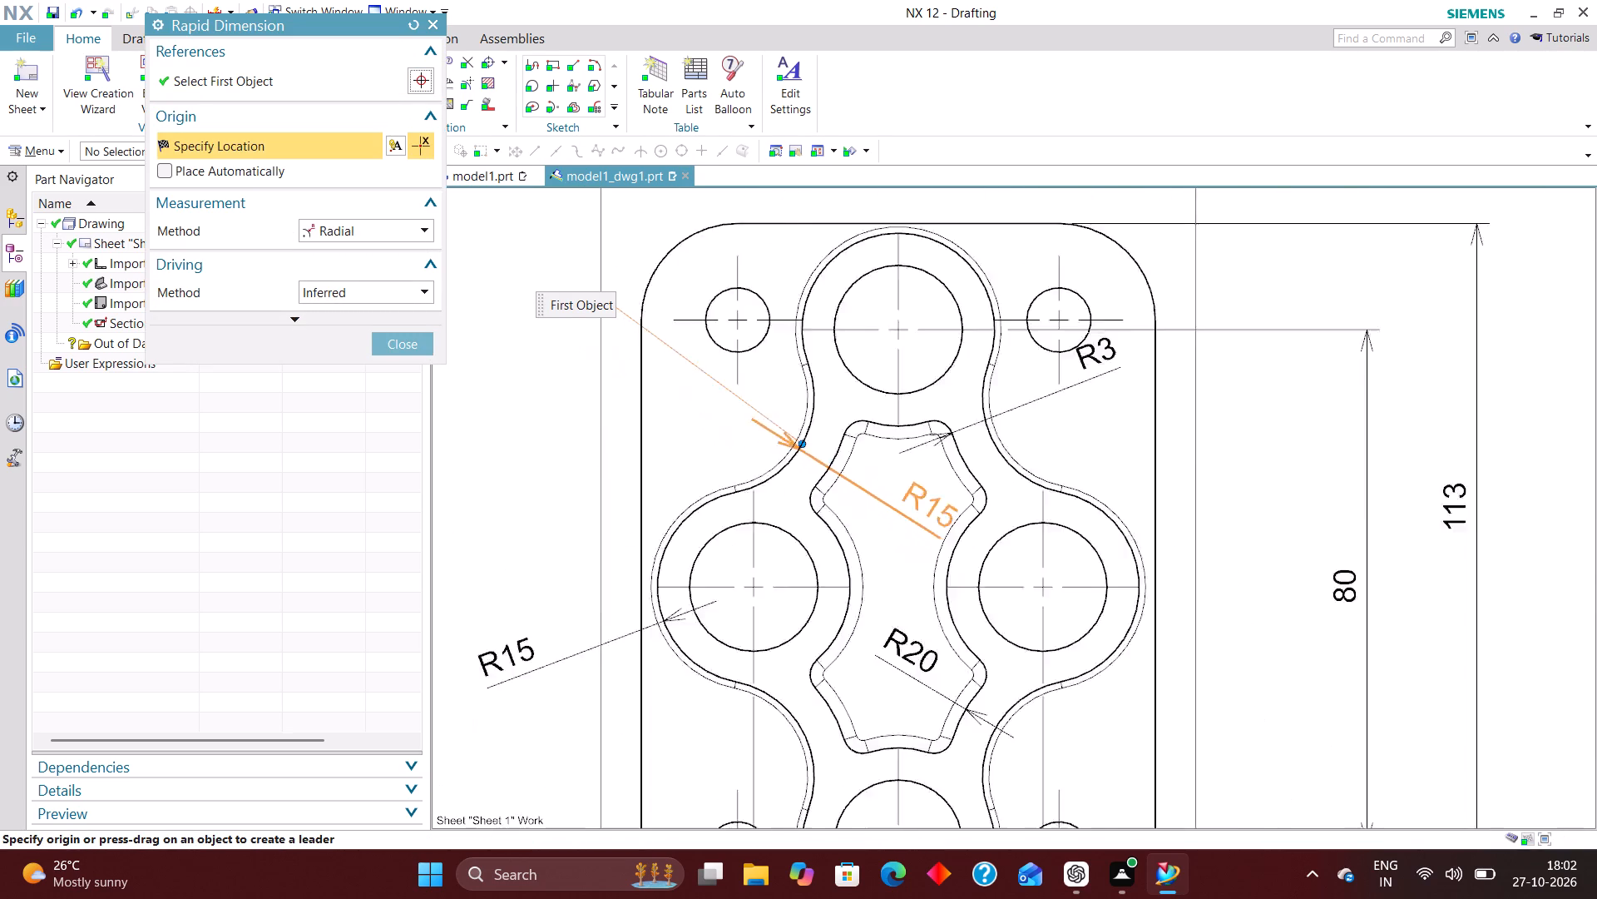
scroll(929, 505, "down", 2)
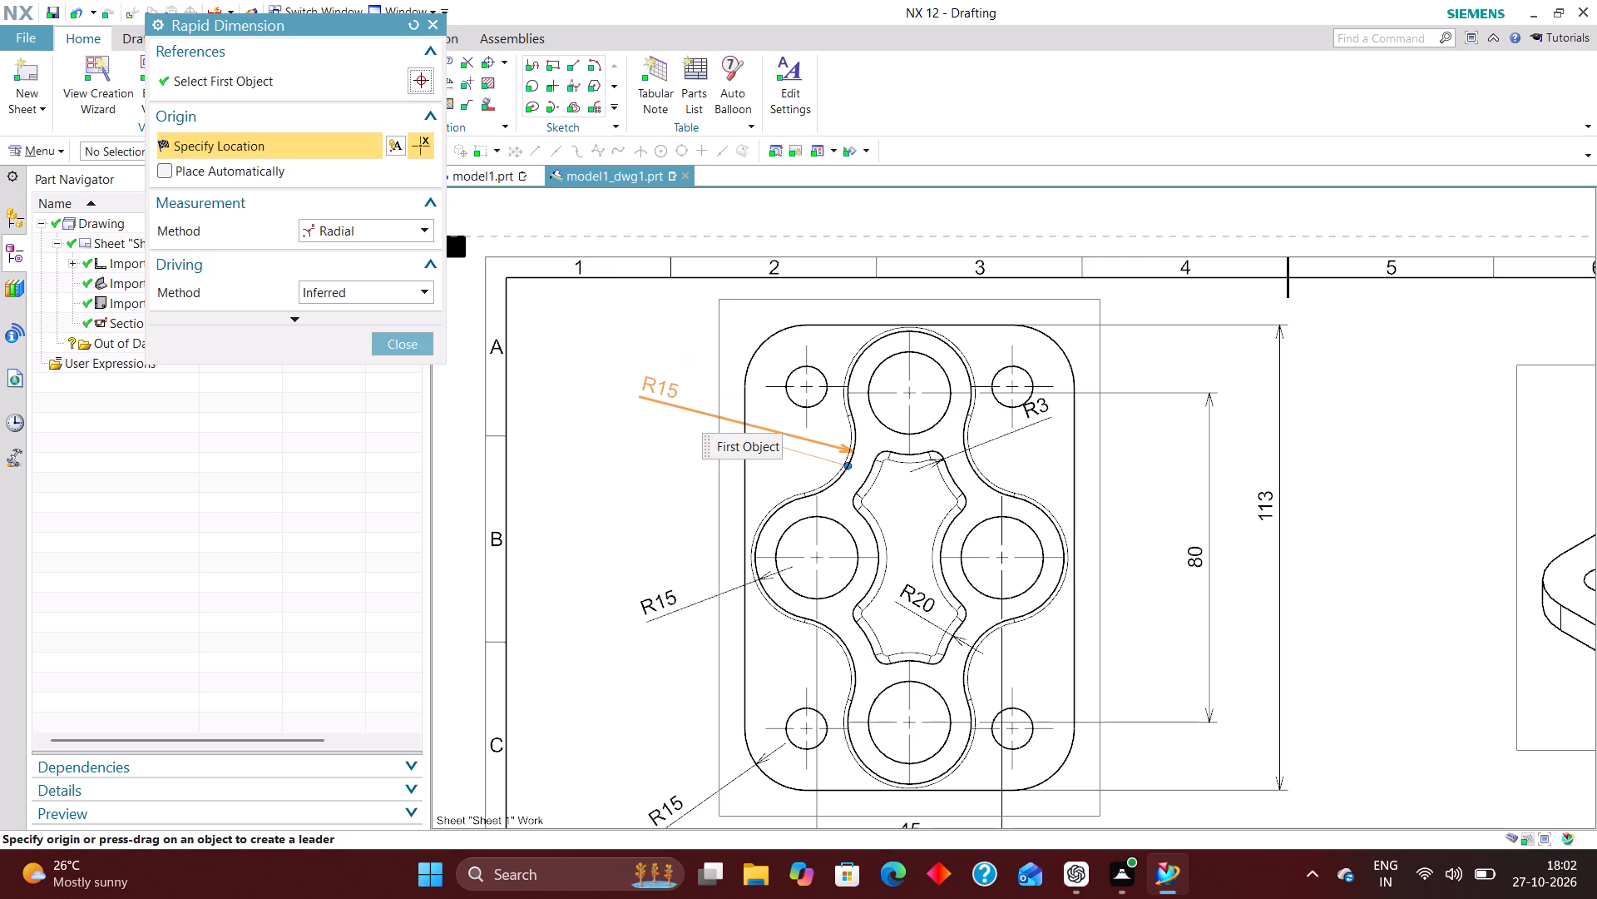
left_click(660, 386)
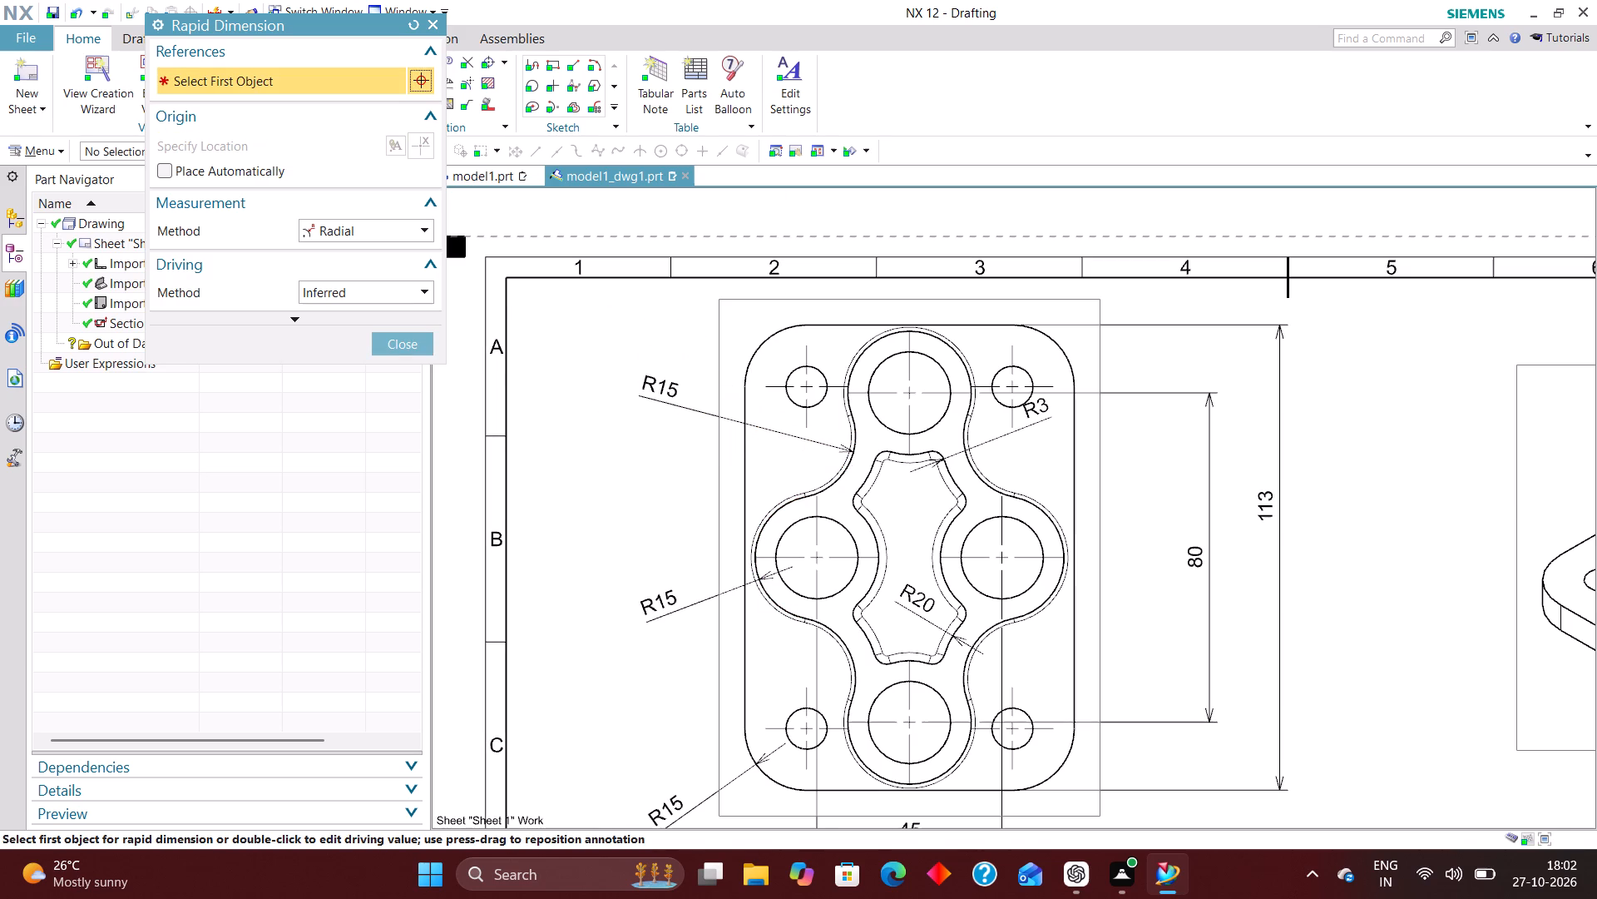
Add a radial dimension to the bottom boss hole in the top view, placing its text outside the plate's lower-right corner.
scroll(669, 504, "down", 2)
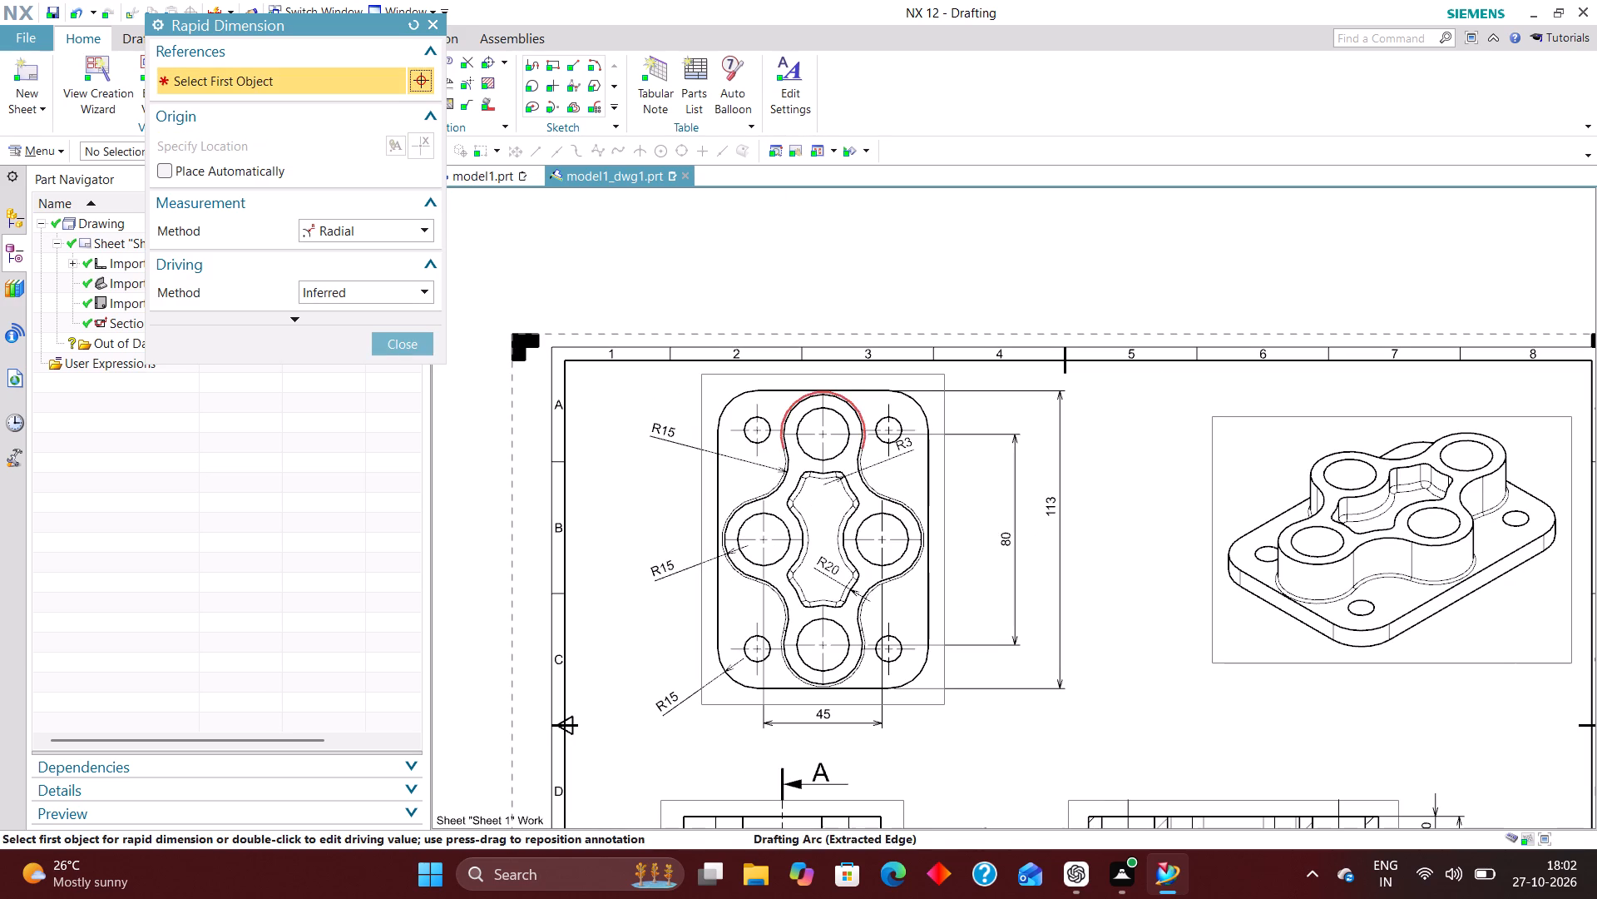
scroll(762, 584, "down", 2)
scroll(806, 648, "up", 6)
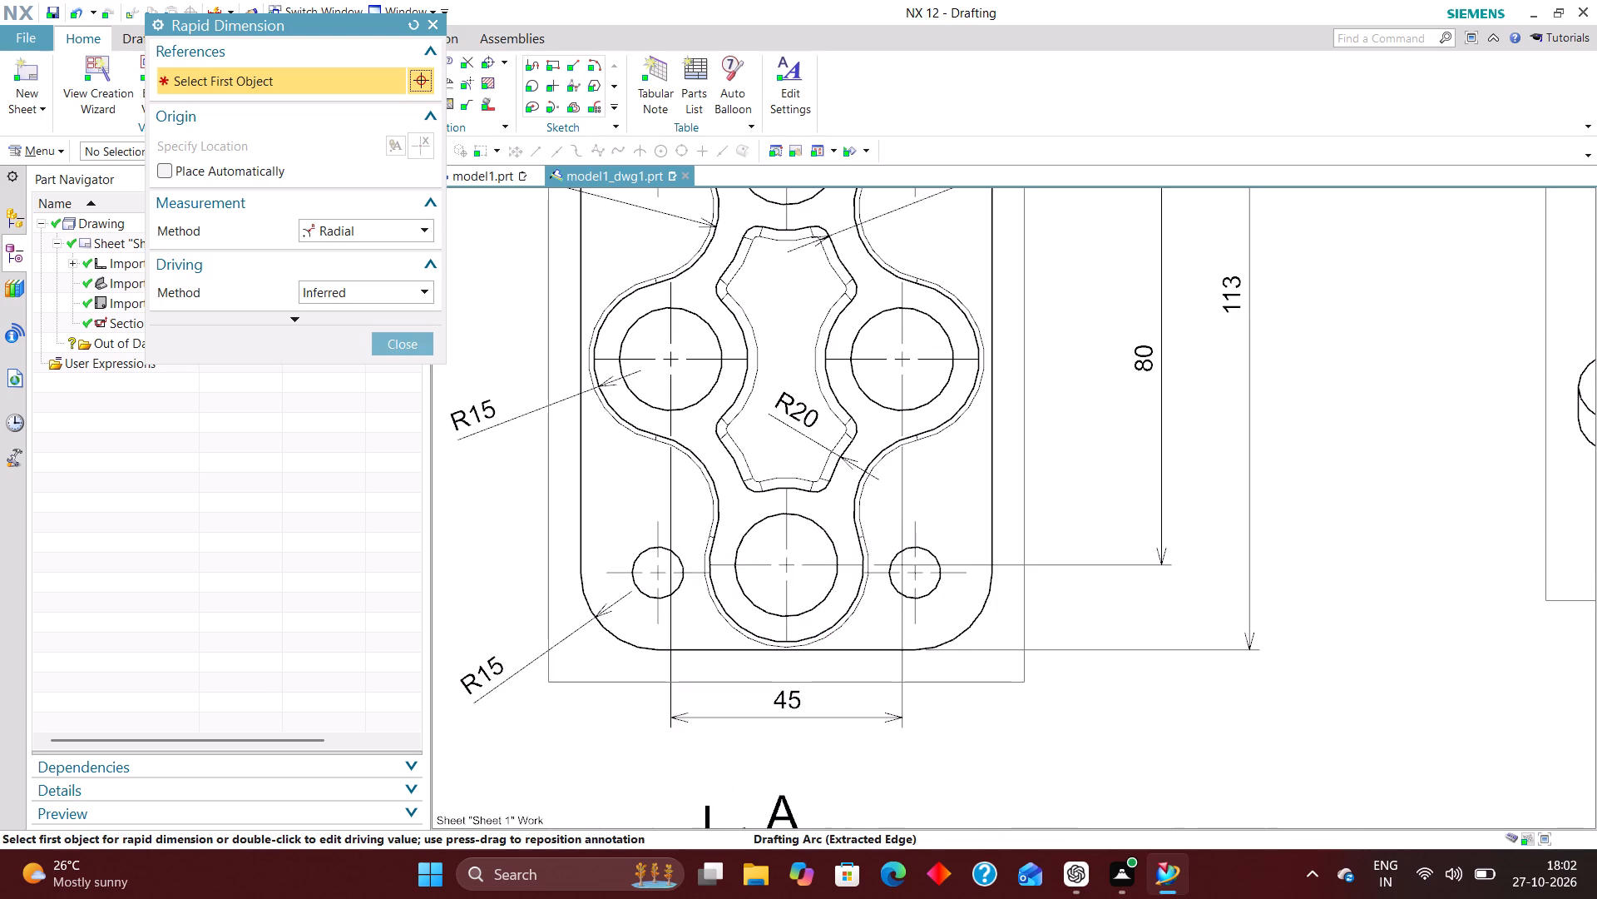
left_click(821, 600)
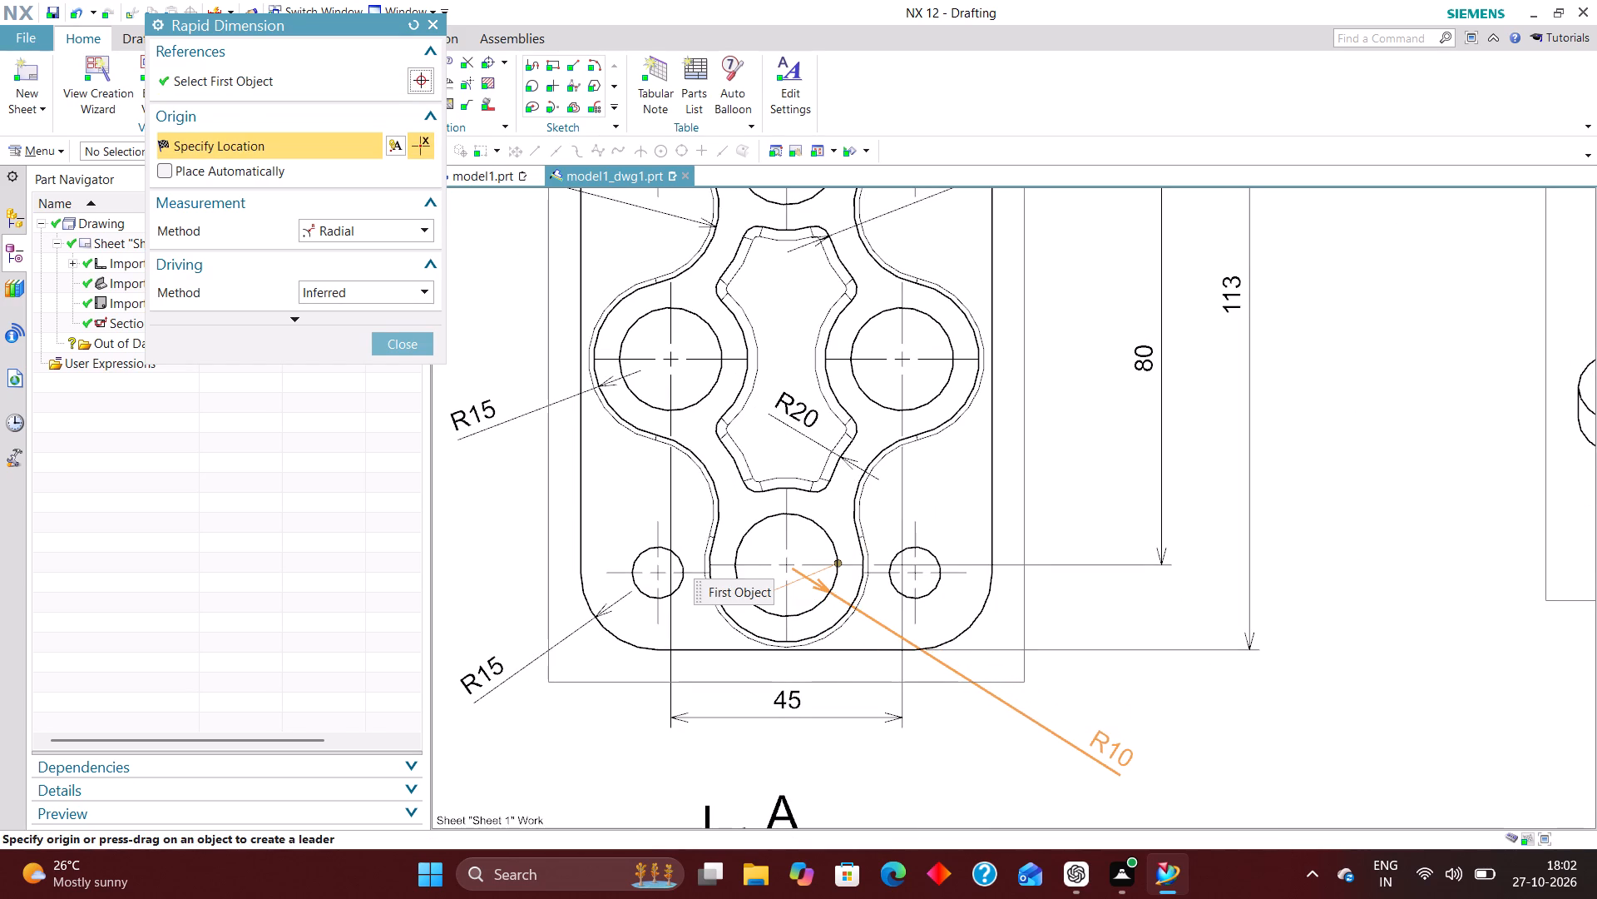
left_click(1111, 748)
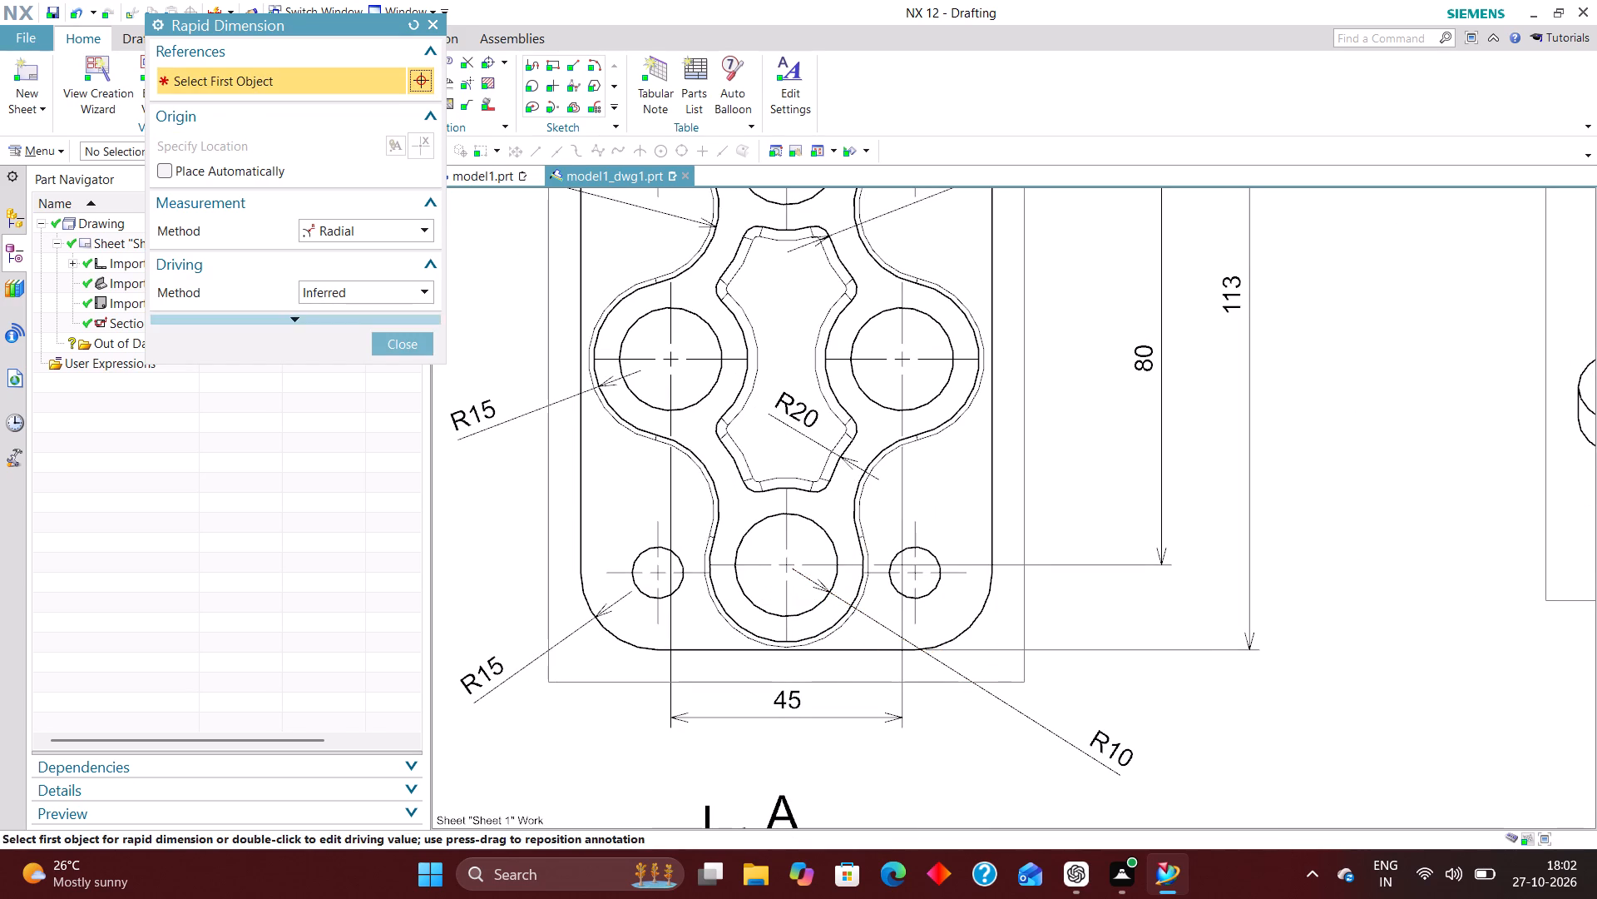
left_click(418, 345)
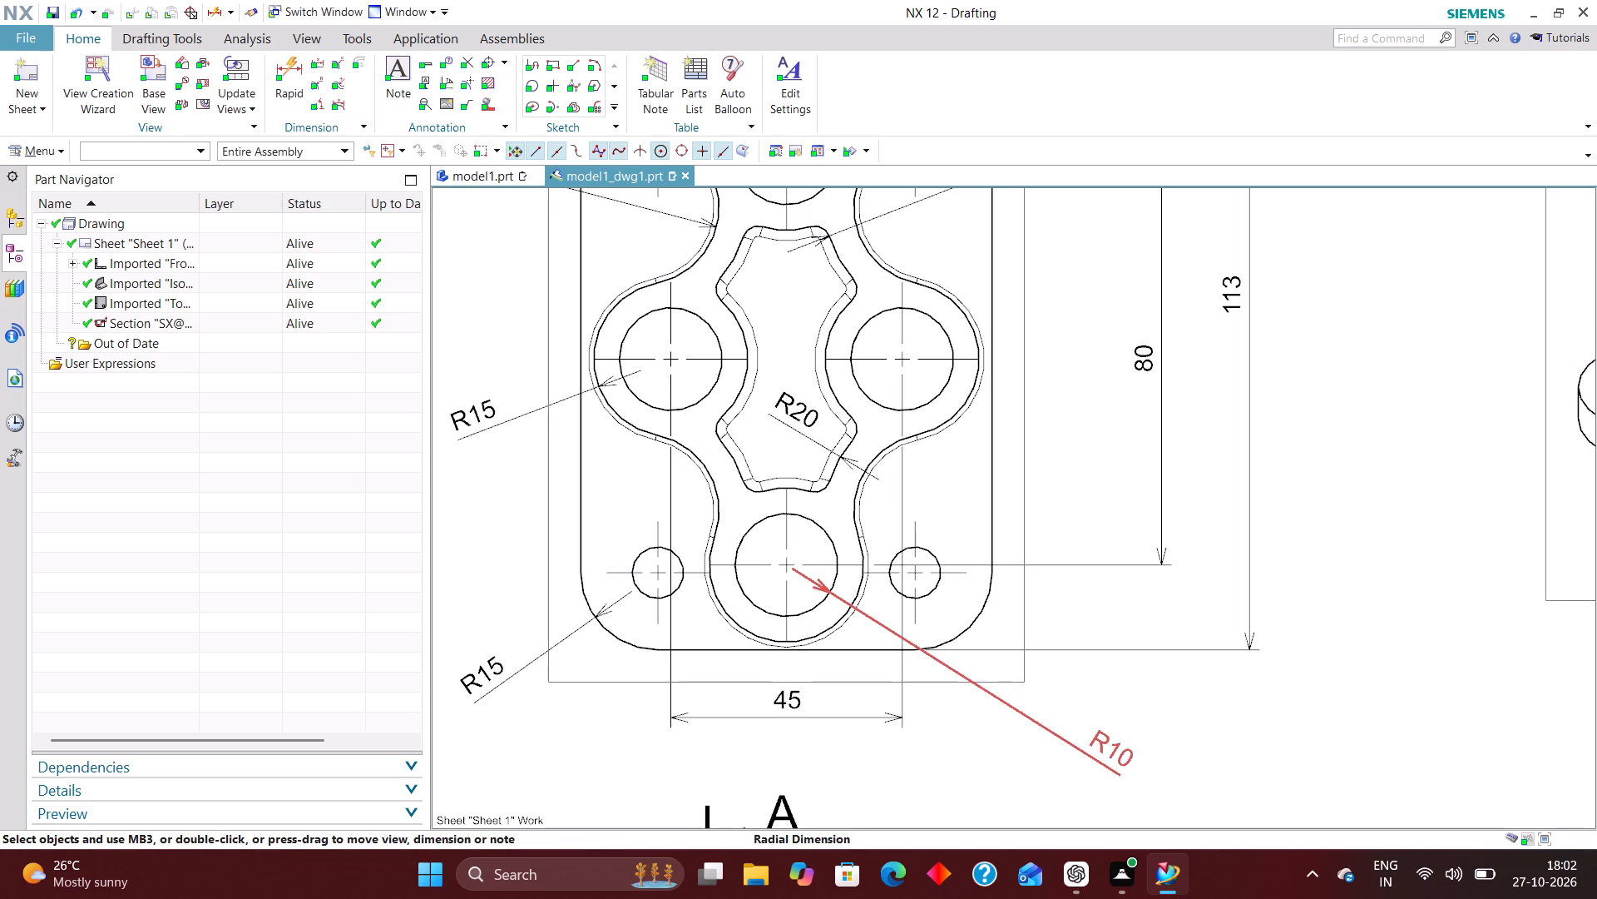
Change the bottom boss hole's dimension to diametral and move its text closer to the plate's lower-right corner.
double_click(1077, 740)
left_click(370, 211)
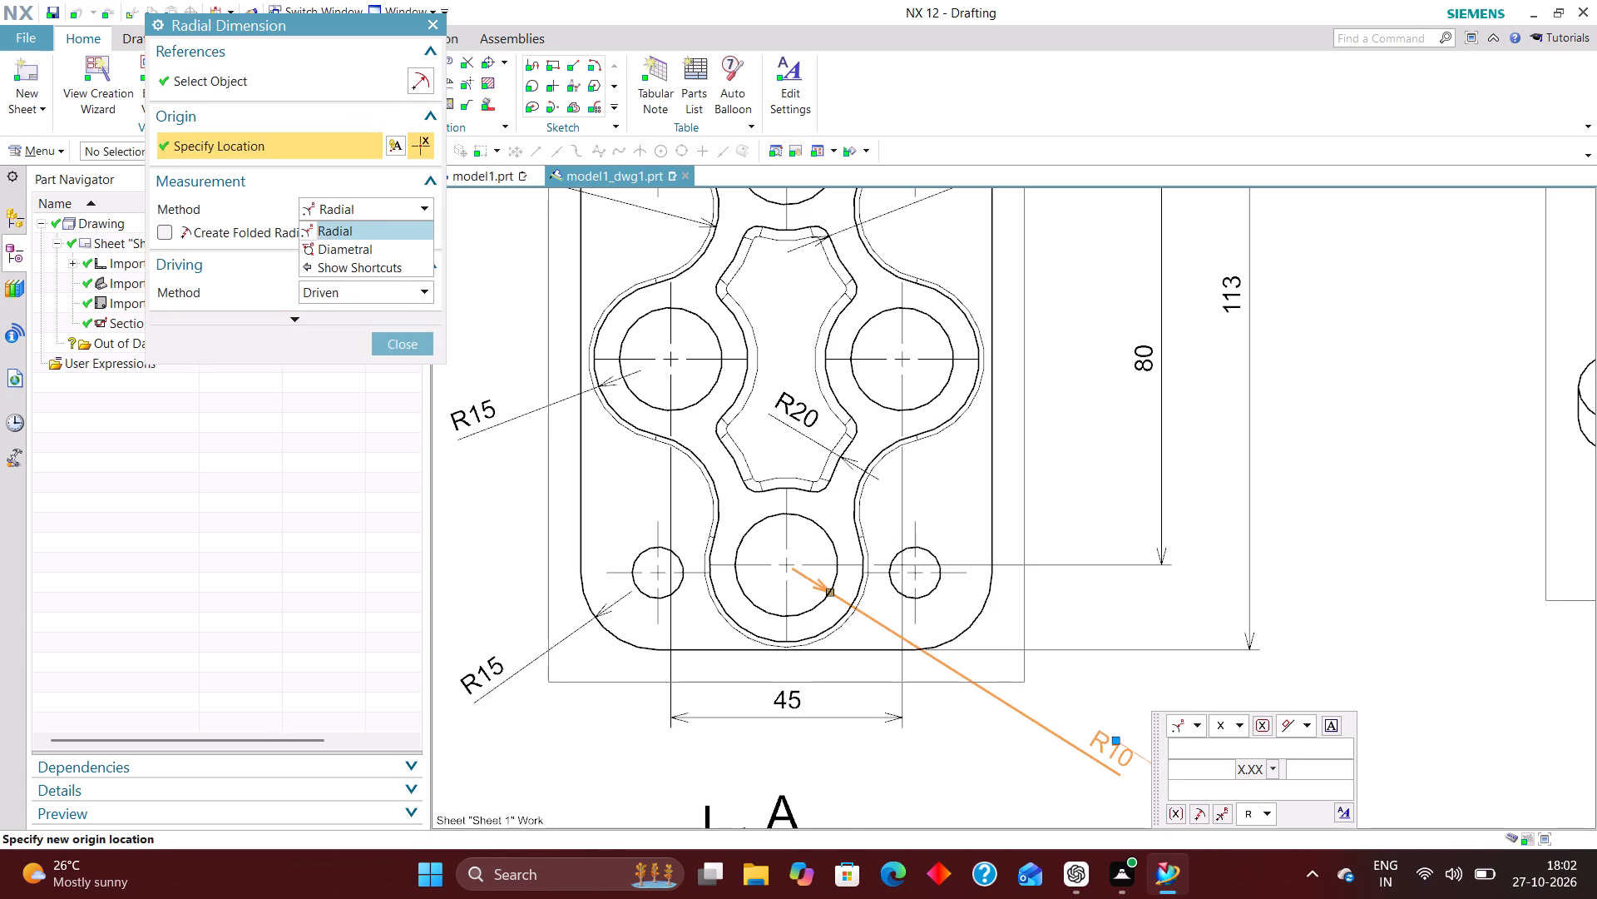
left_click(370, 250)
left_click(413, 328)
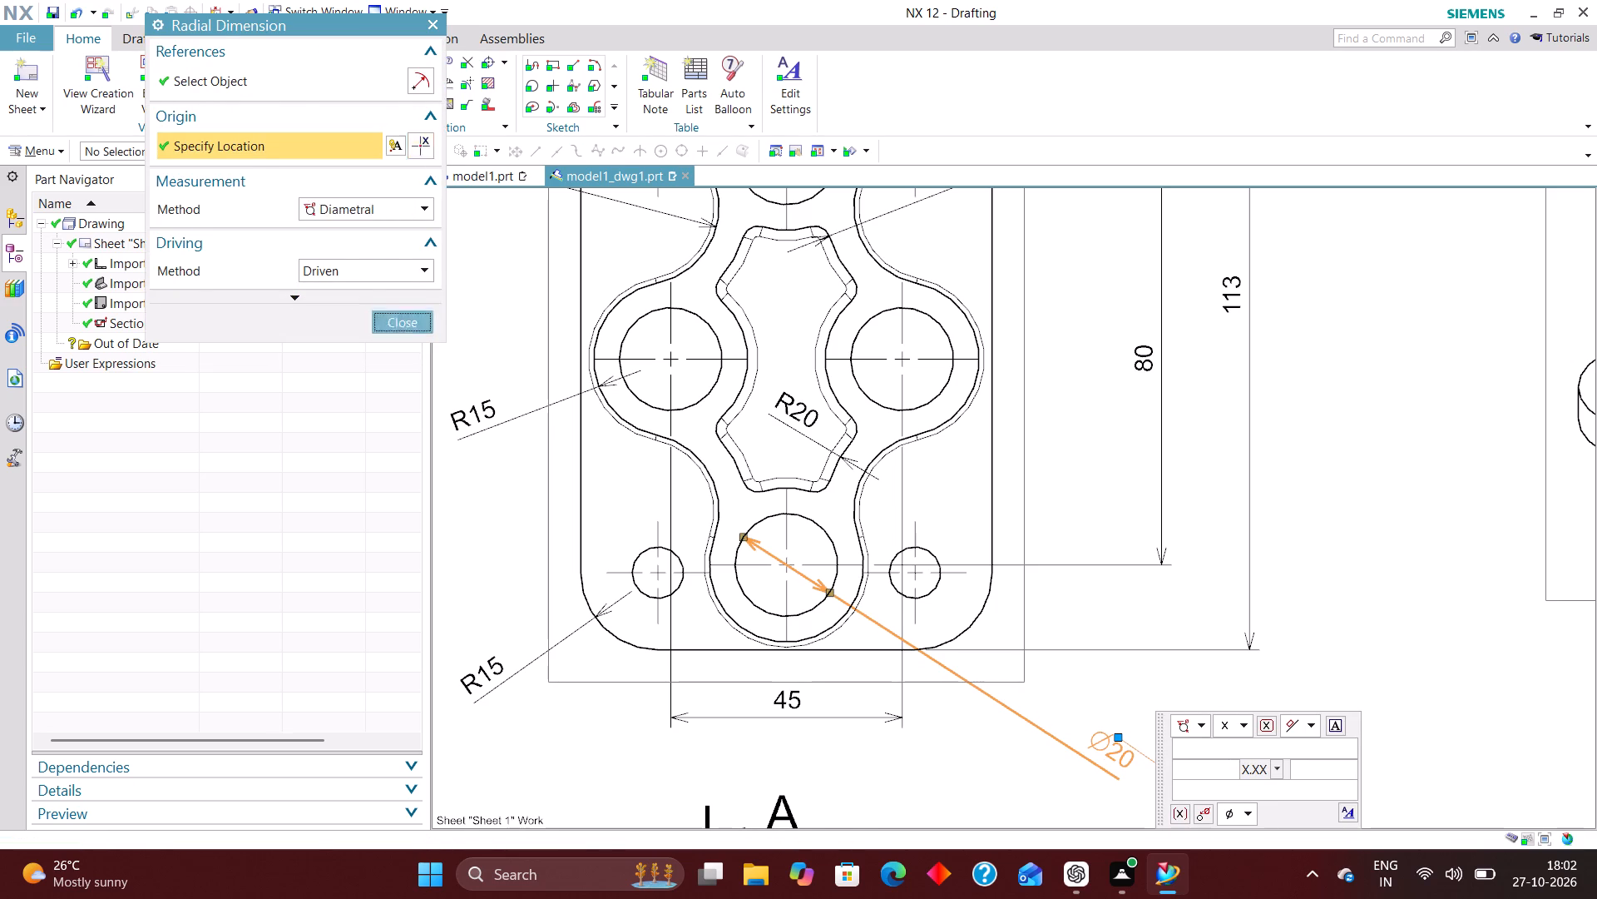
scroll(690, 400, "down", 3)
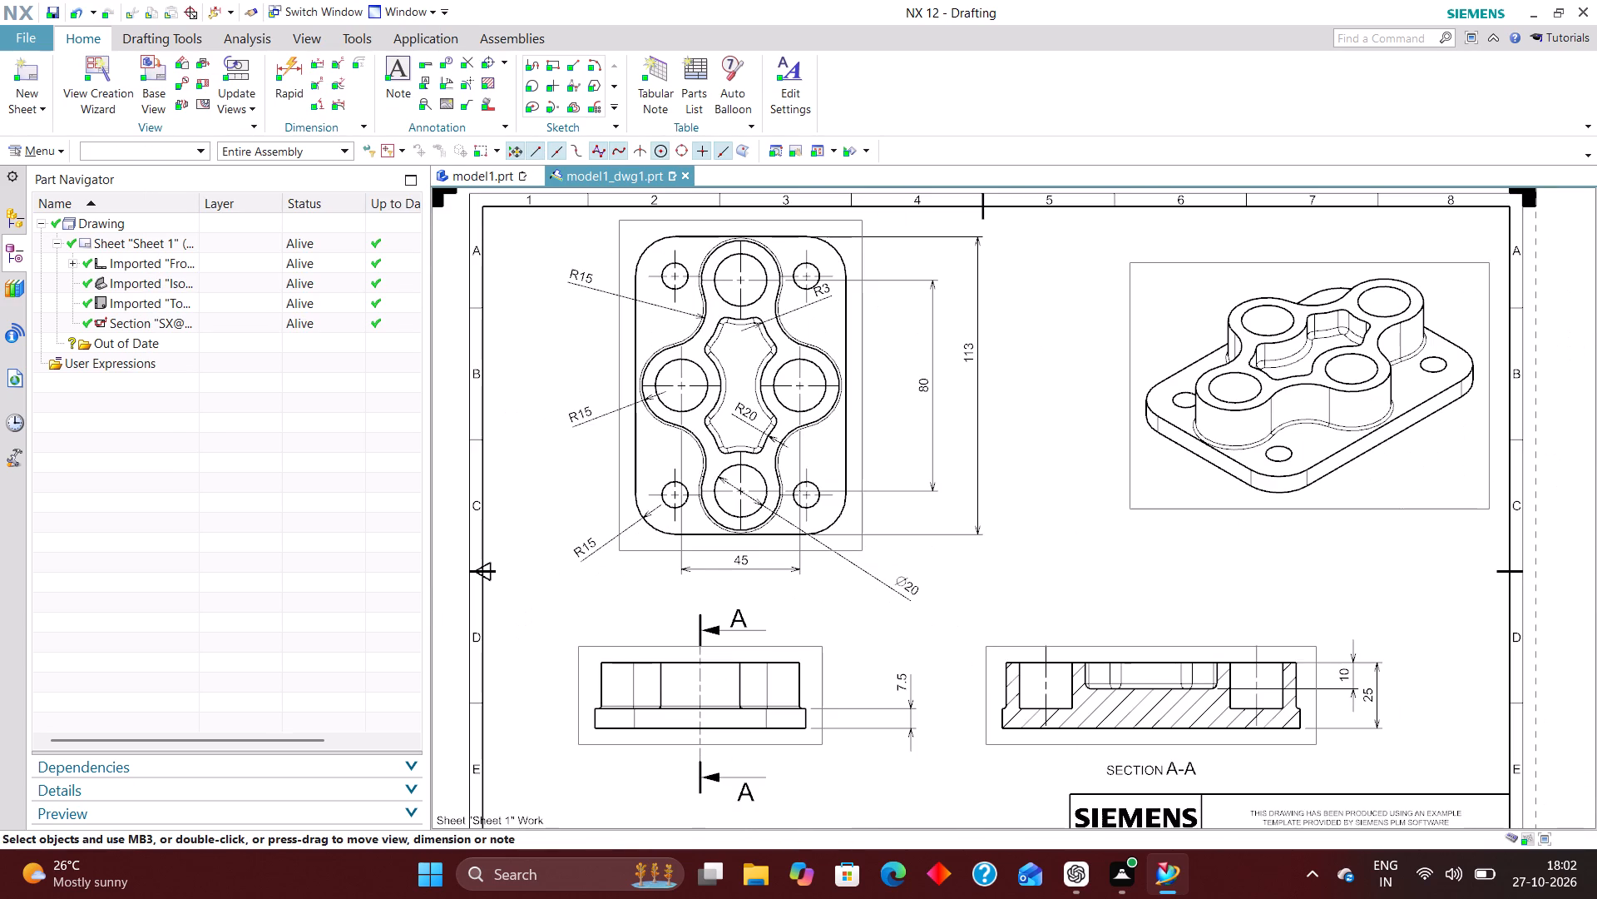
left_click_drag(915, 587, 874, 568)
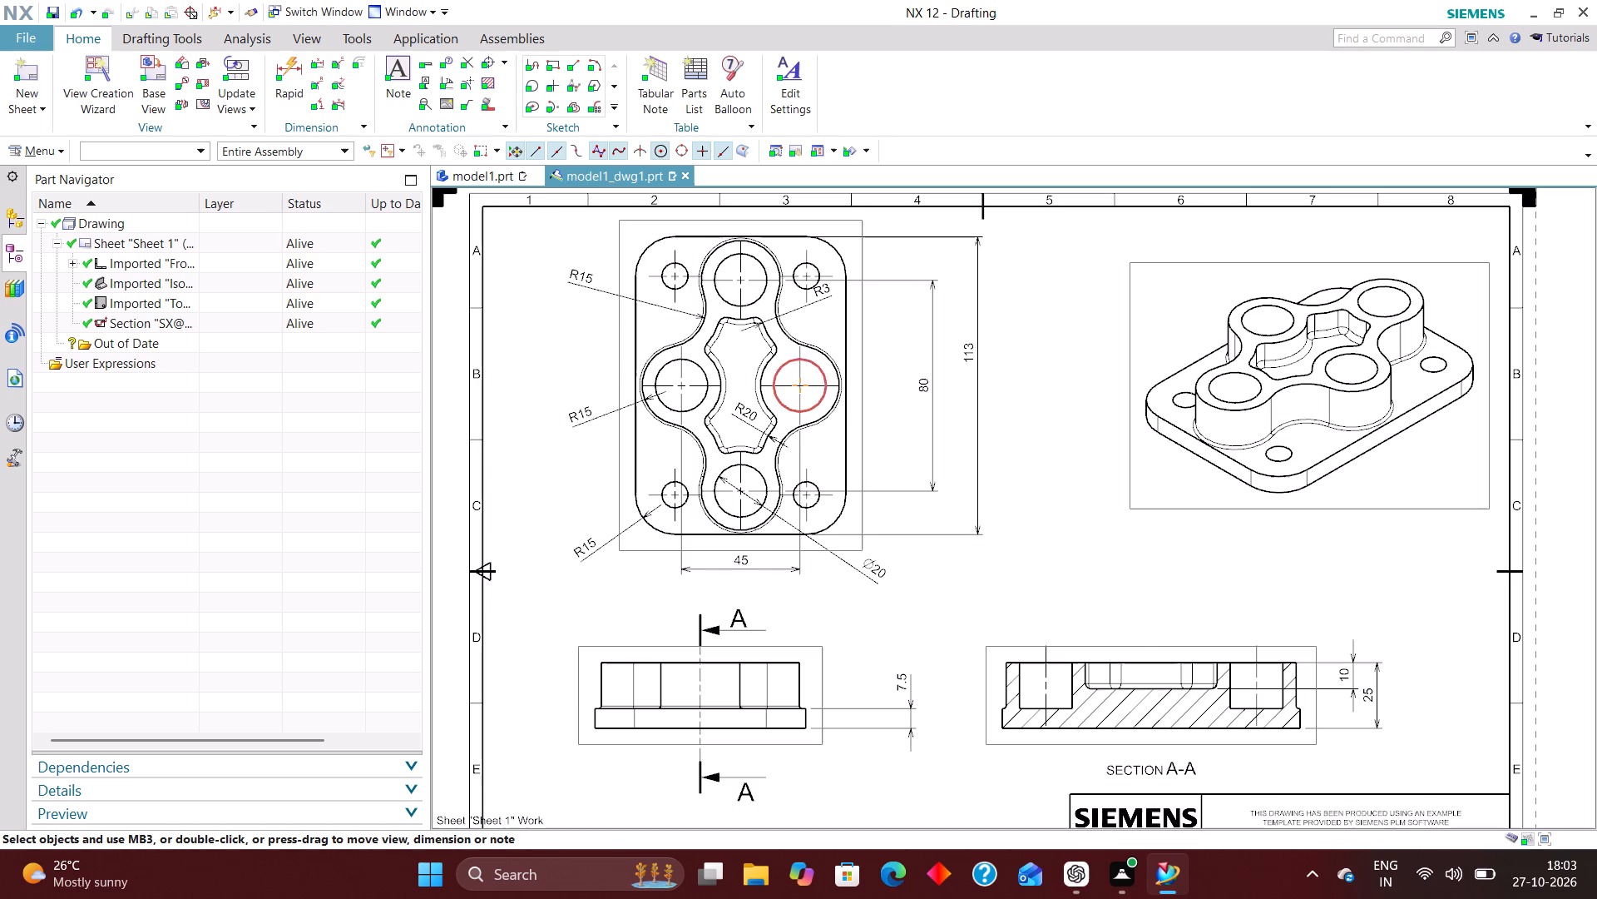
Dimension the vertical distance from the lower-right corner hole's centre to the plate's bottom edge, placing it below the 80 dimension.
scroll(813, 377, "down", 1)
scroll(968, 420, "up", 2)
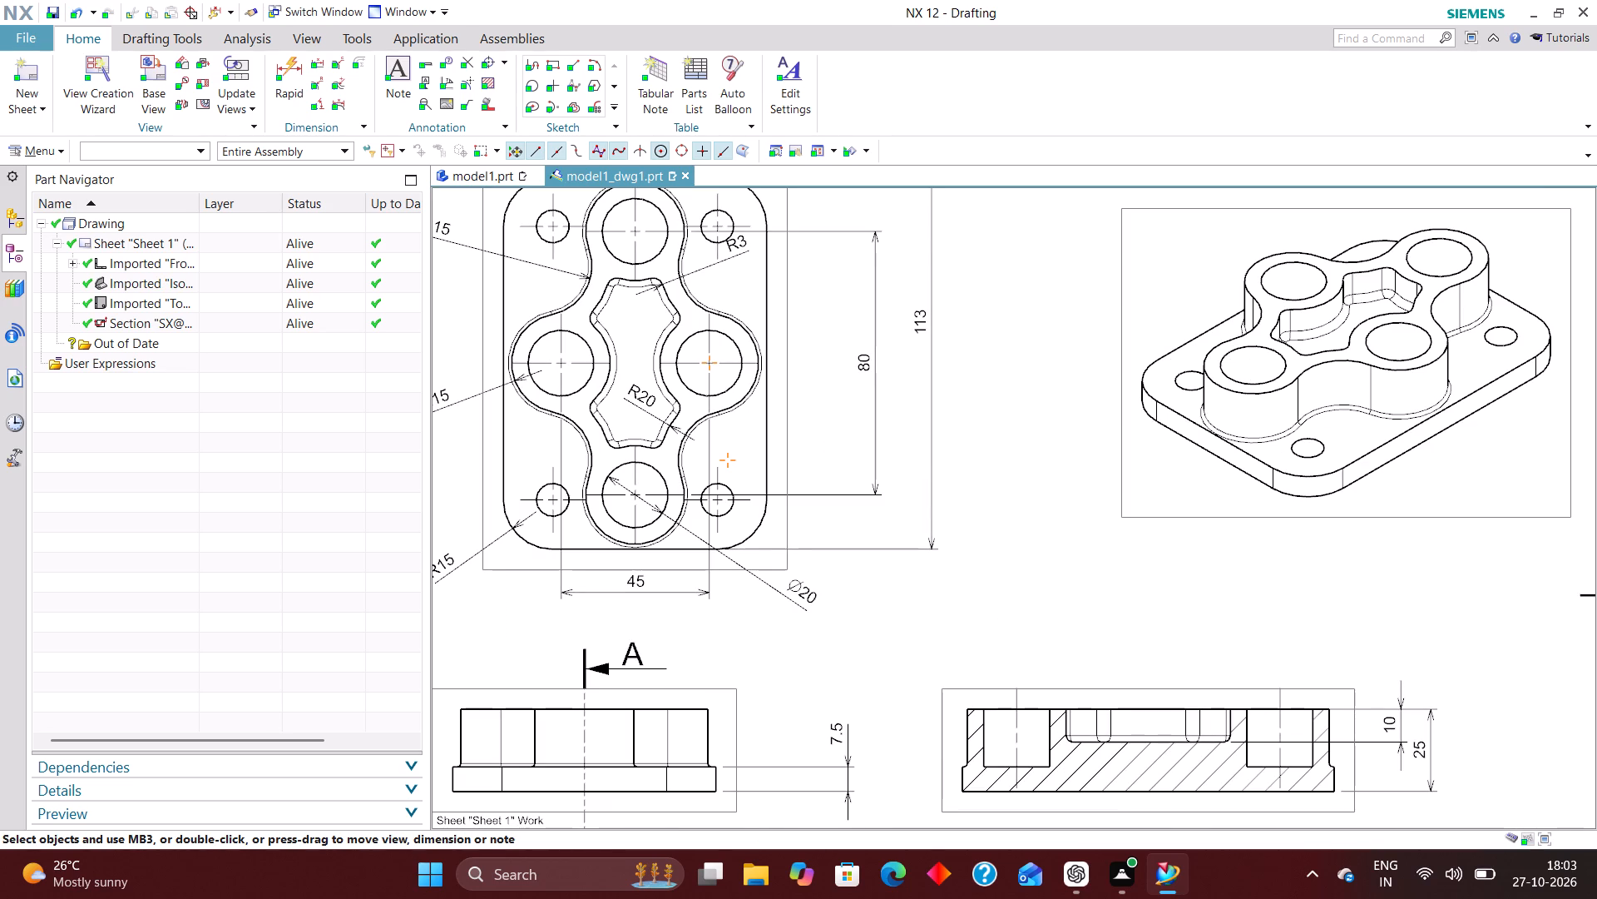
left_click(286, 54)
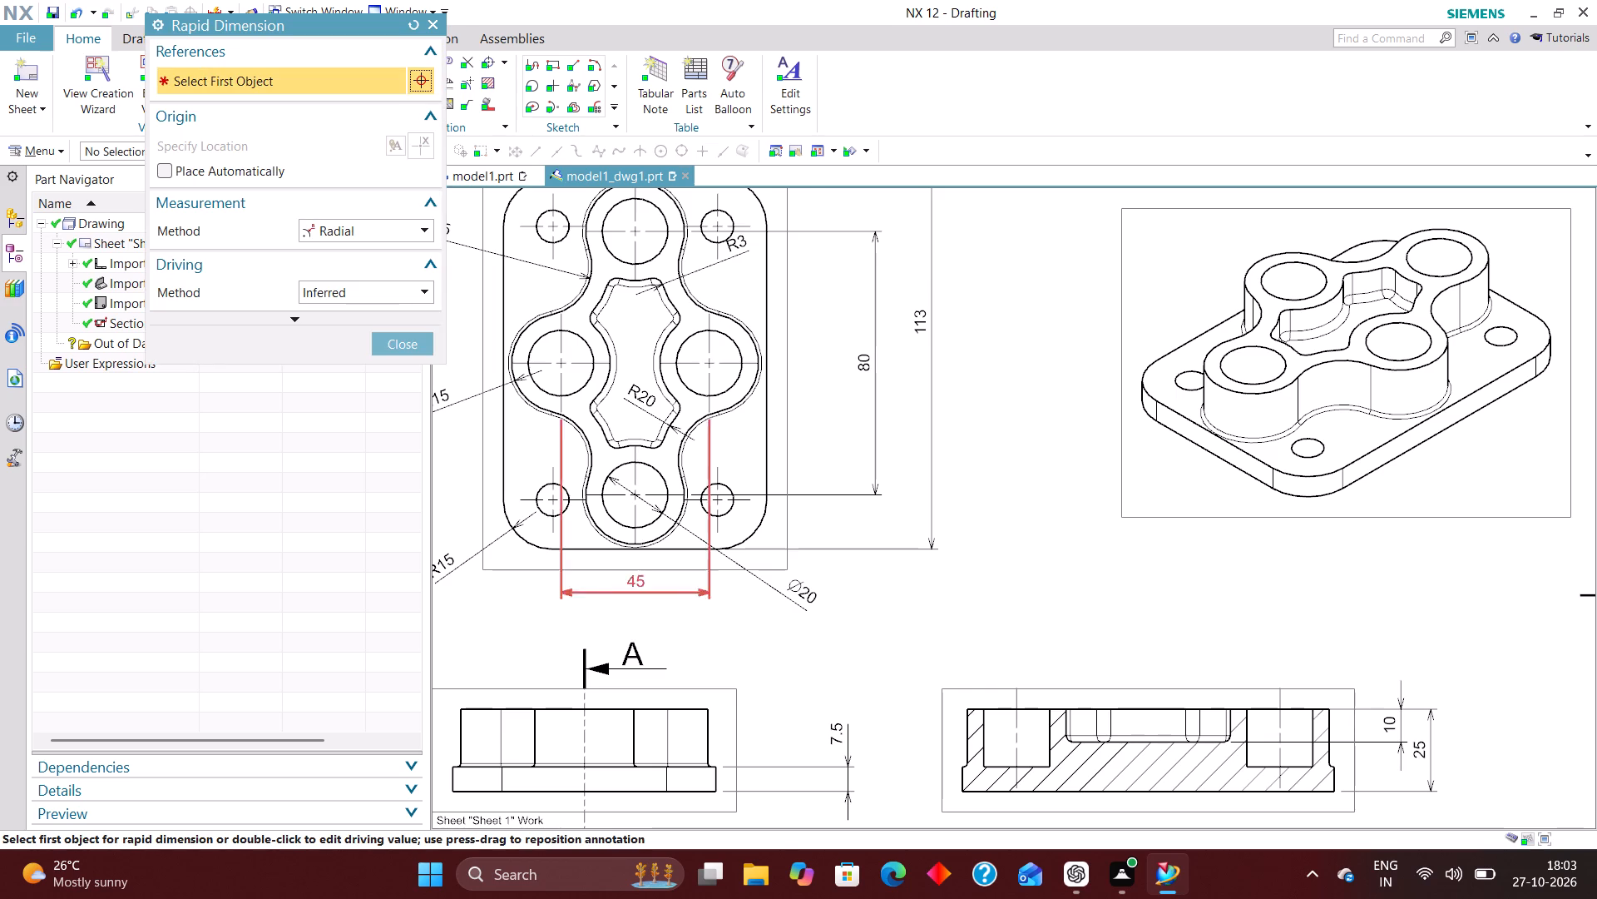
scroll(716, 569, "up", 4)
left_click(392, 233)
left_click(388, 251)
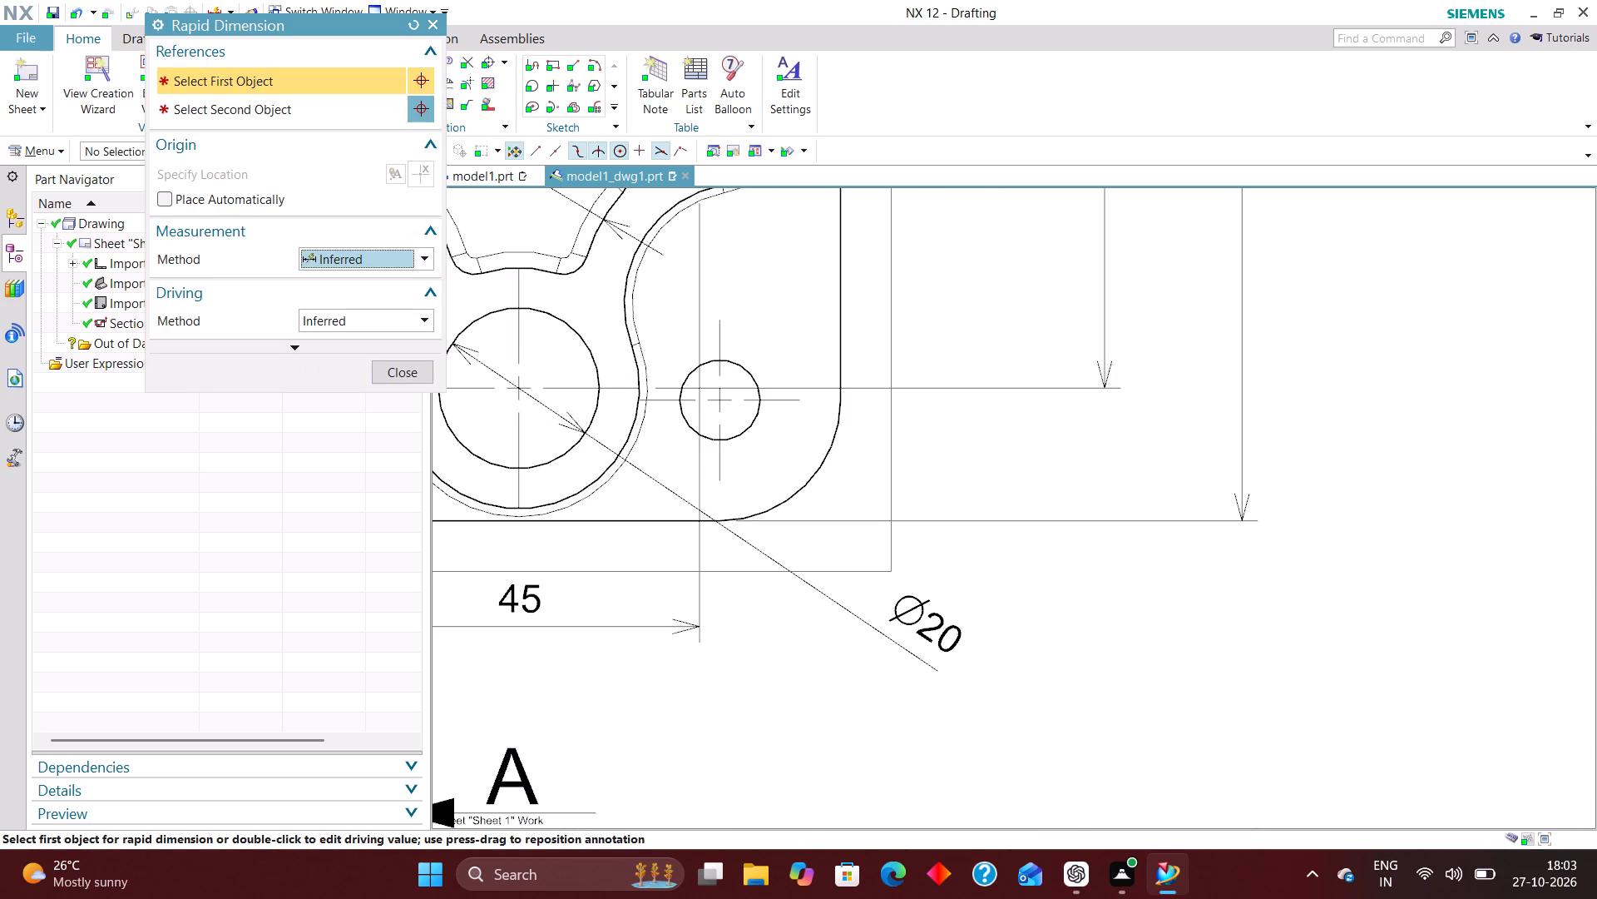
left_click(720, 519)
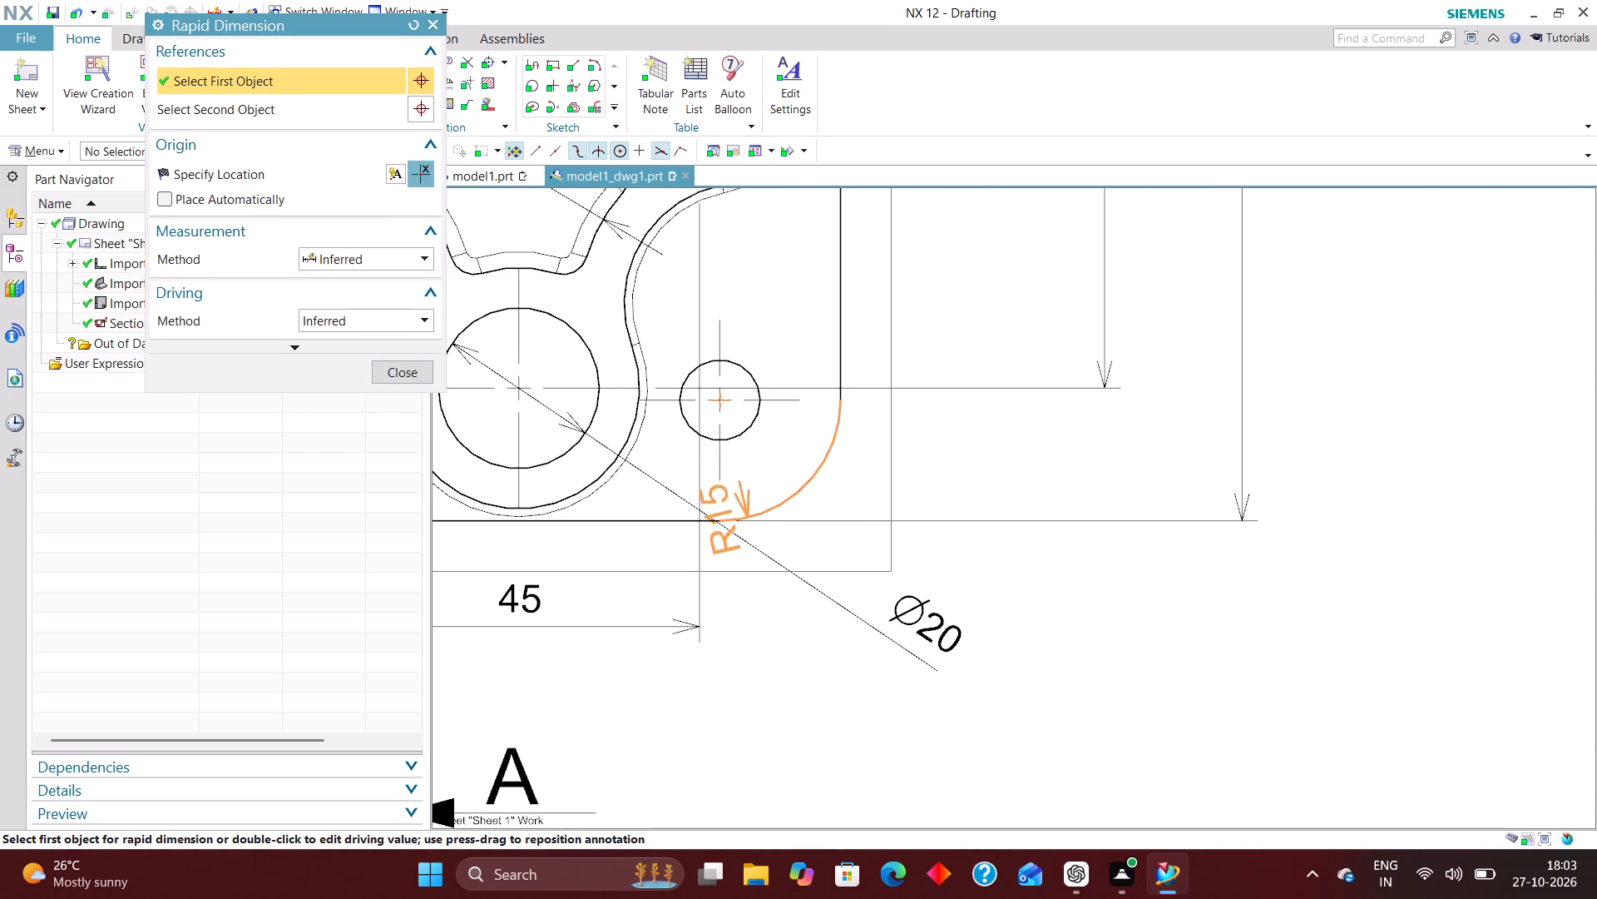
left_click(774, 395)
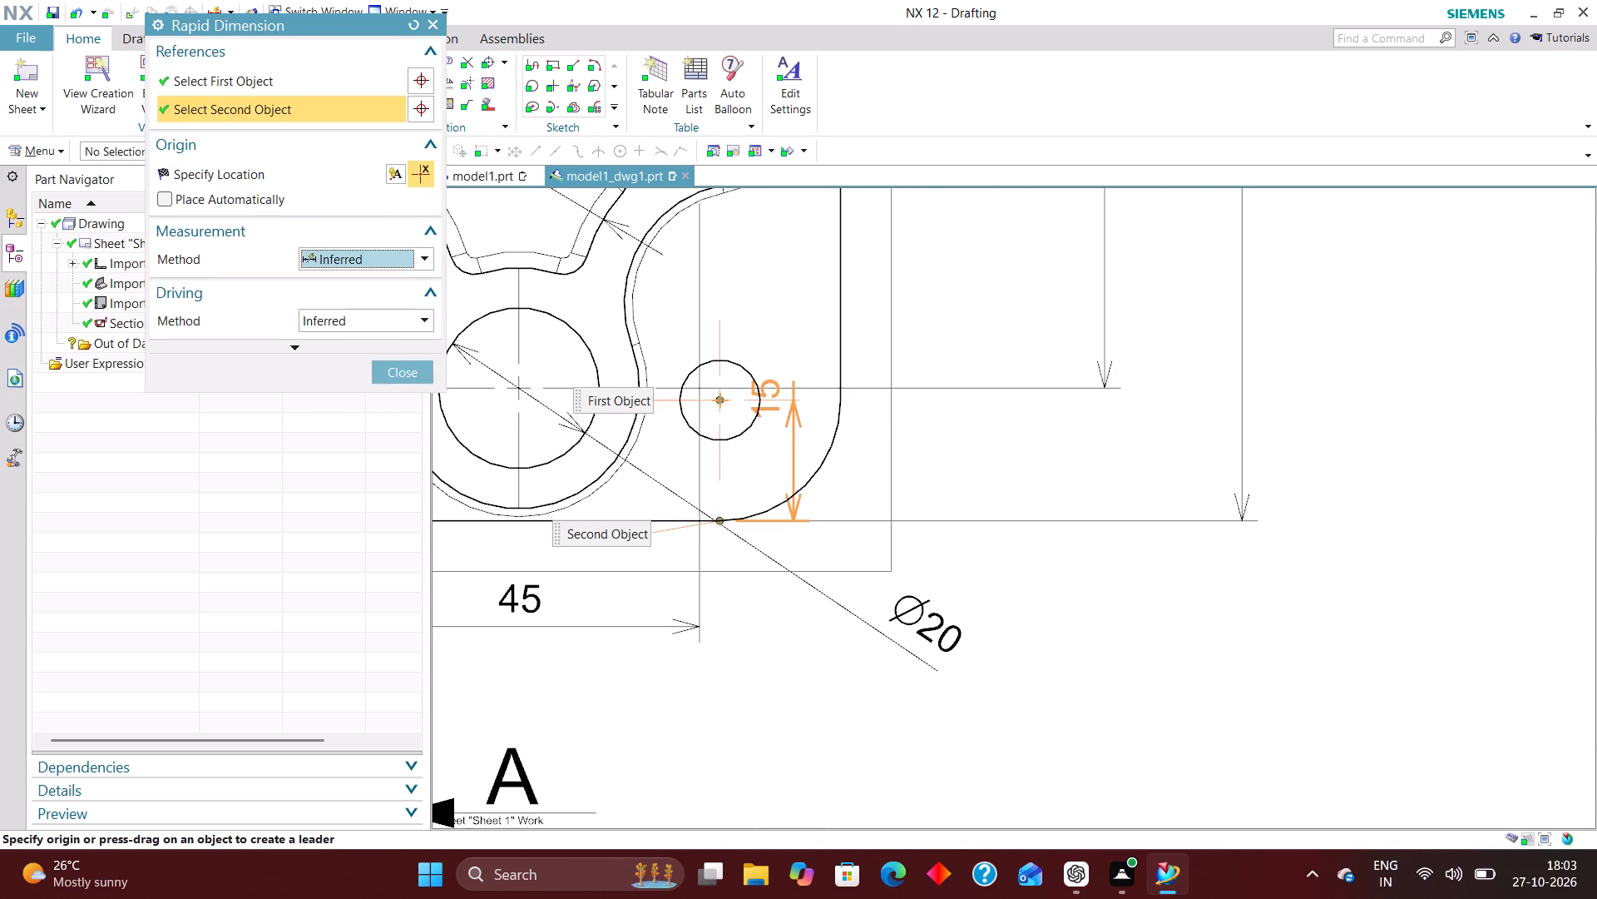
left_click(1076, 463)
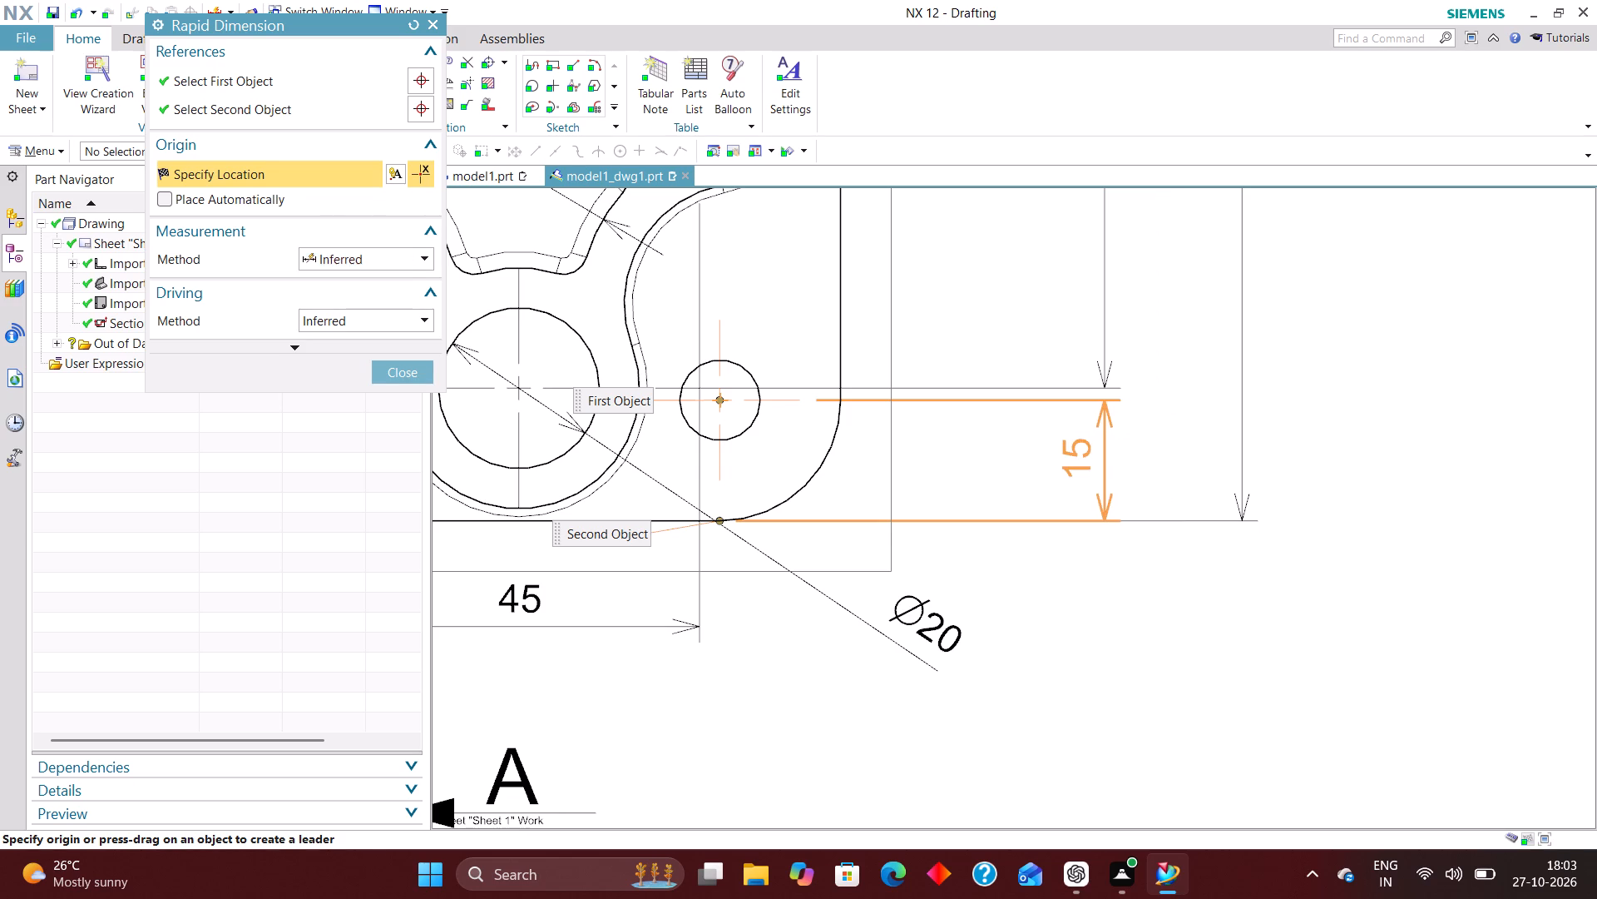
left_click(411, 373)
Move the R3 dimension's text off the upper-right corner hole to a clear spot outside the plate's right edge.
scroll(808, 424, "down", 5)
scroll(780, 516, "down", 2)
scroll(895, 405, "up", 2)
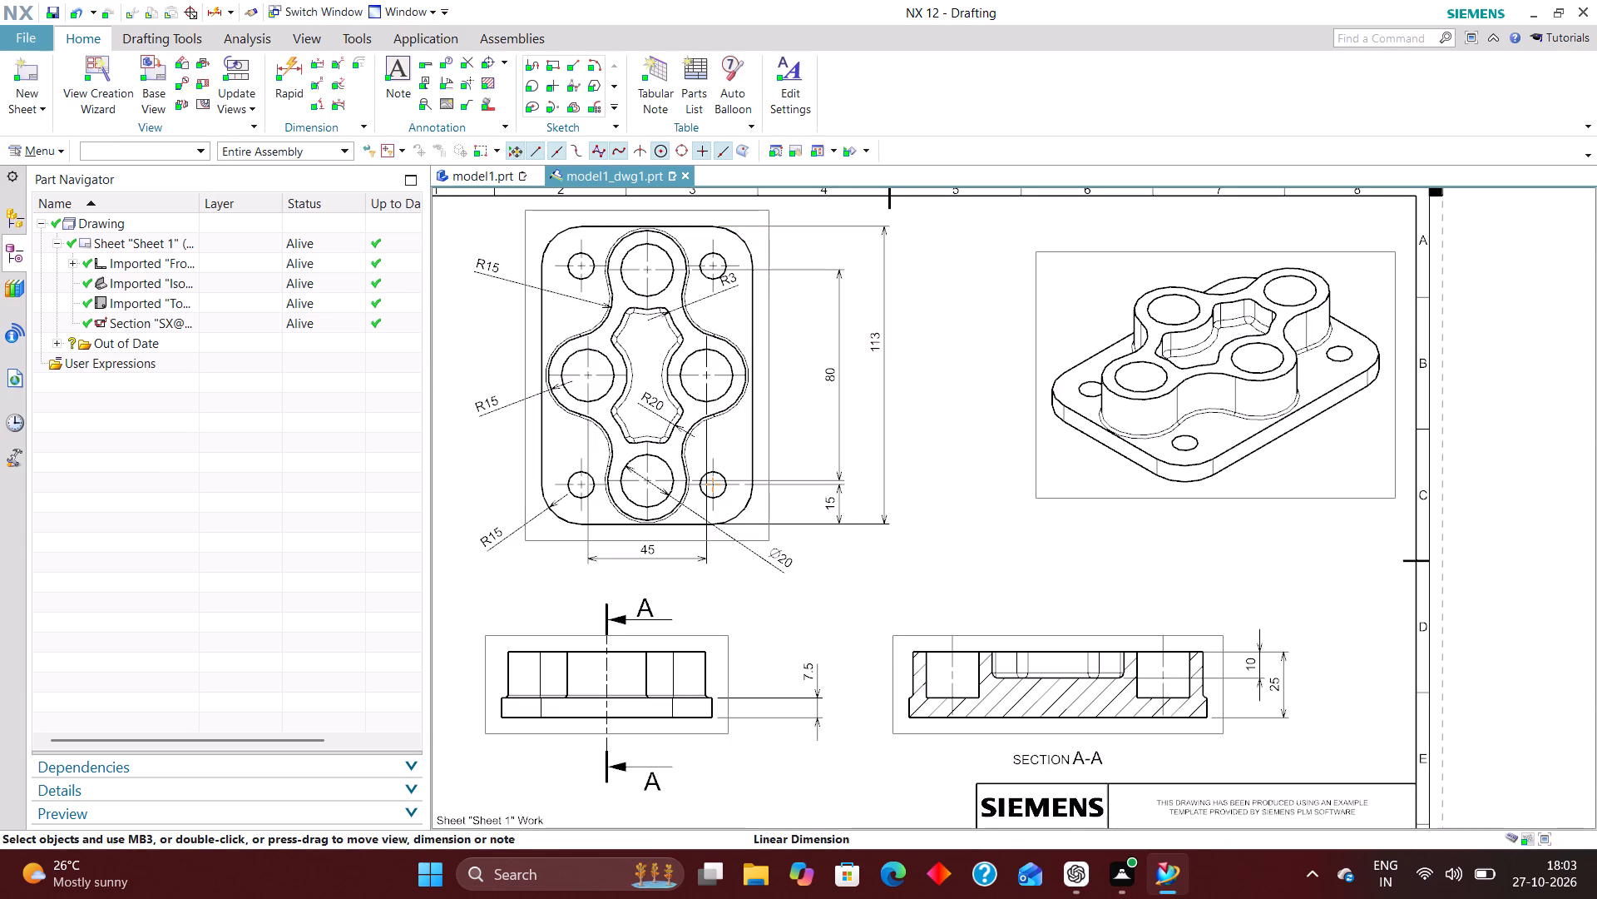
scroll(616, 232, "up", 4)
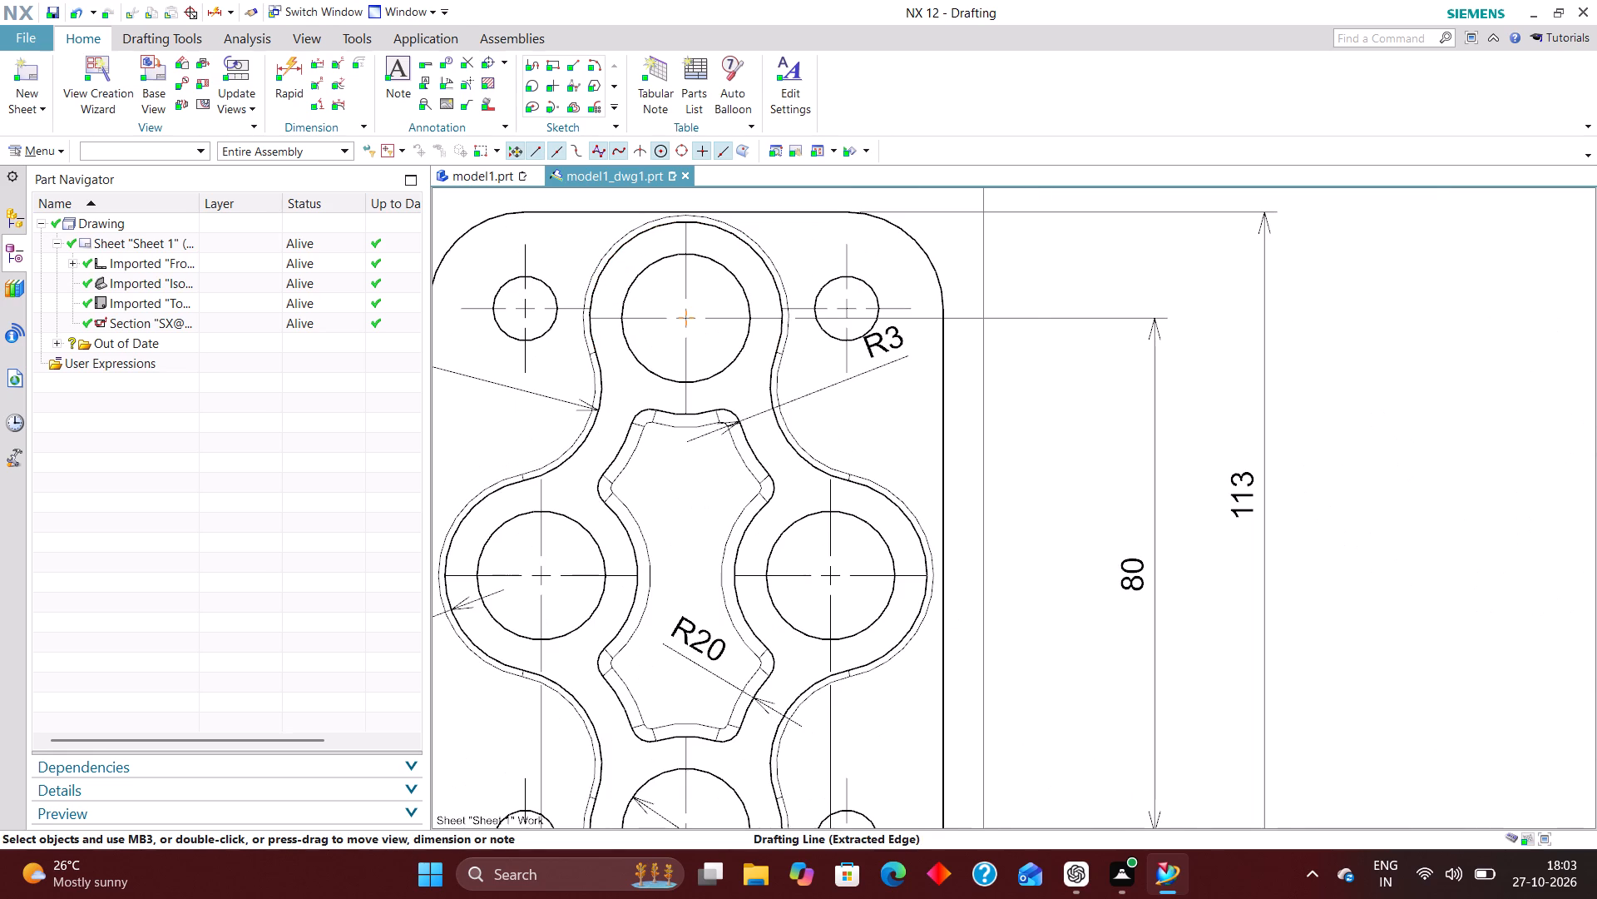
left_click_drag(883, 350, 1042, 405)
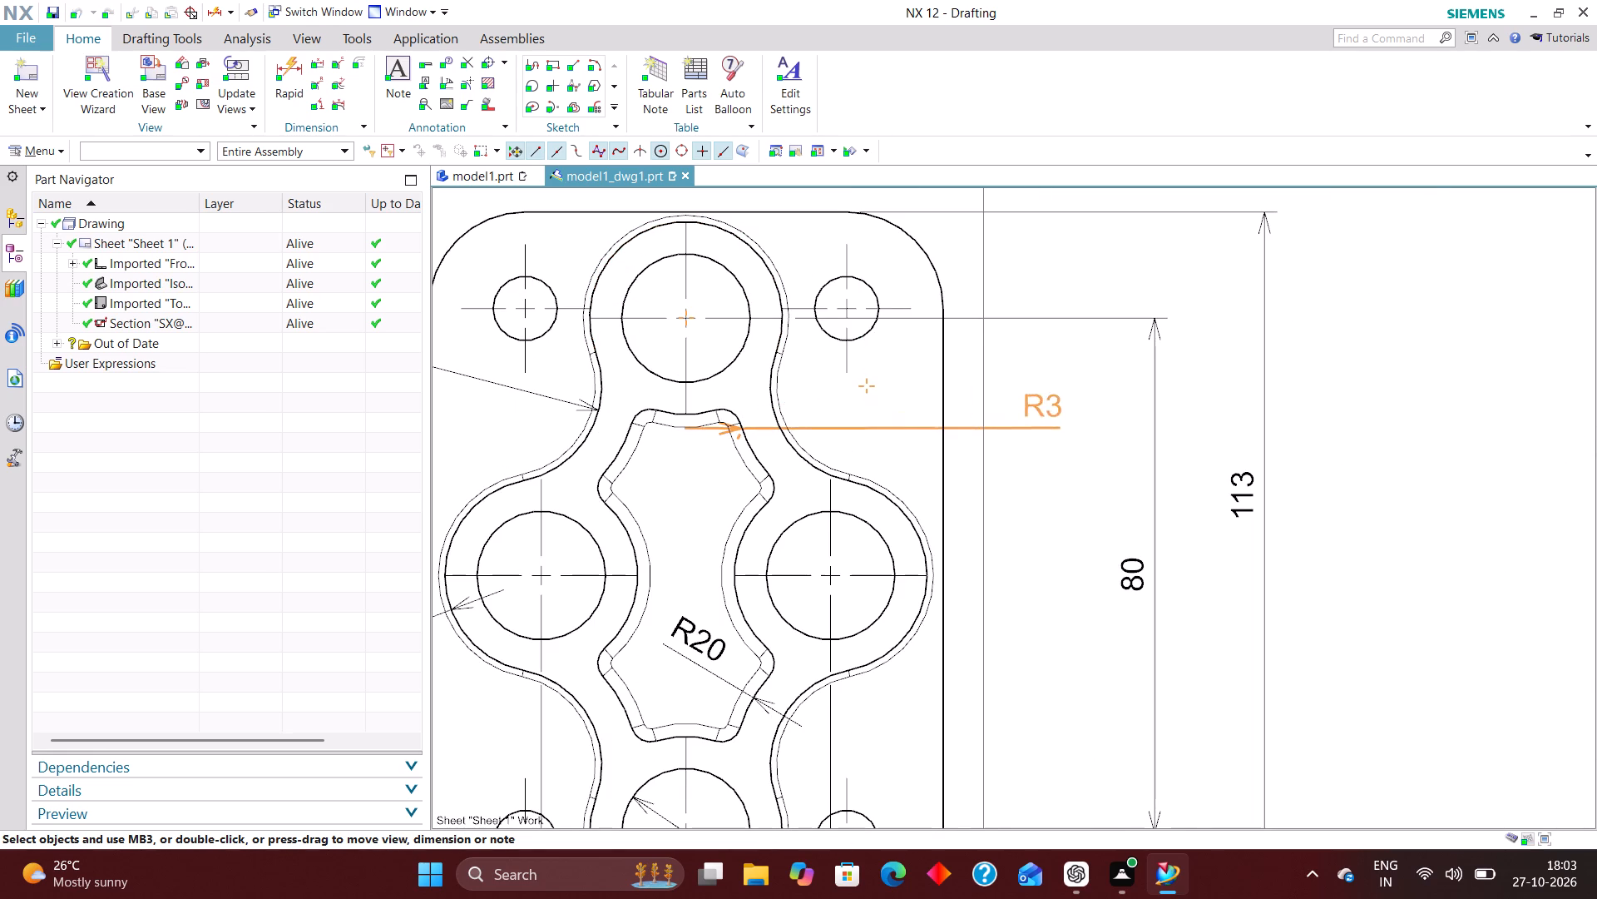
left_click_drag(1042, 405, 755, 342)
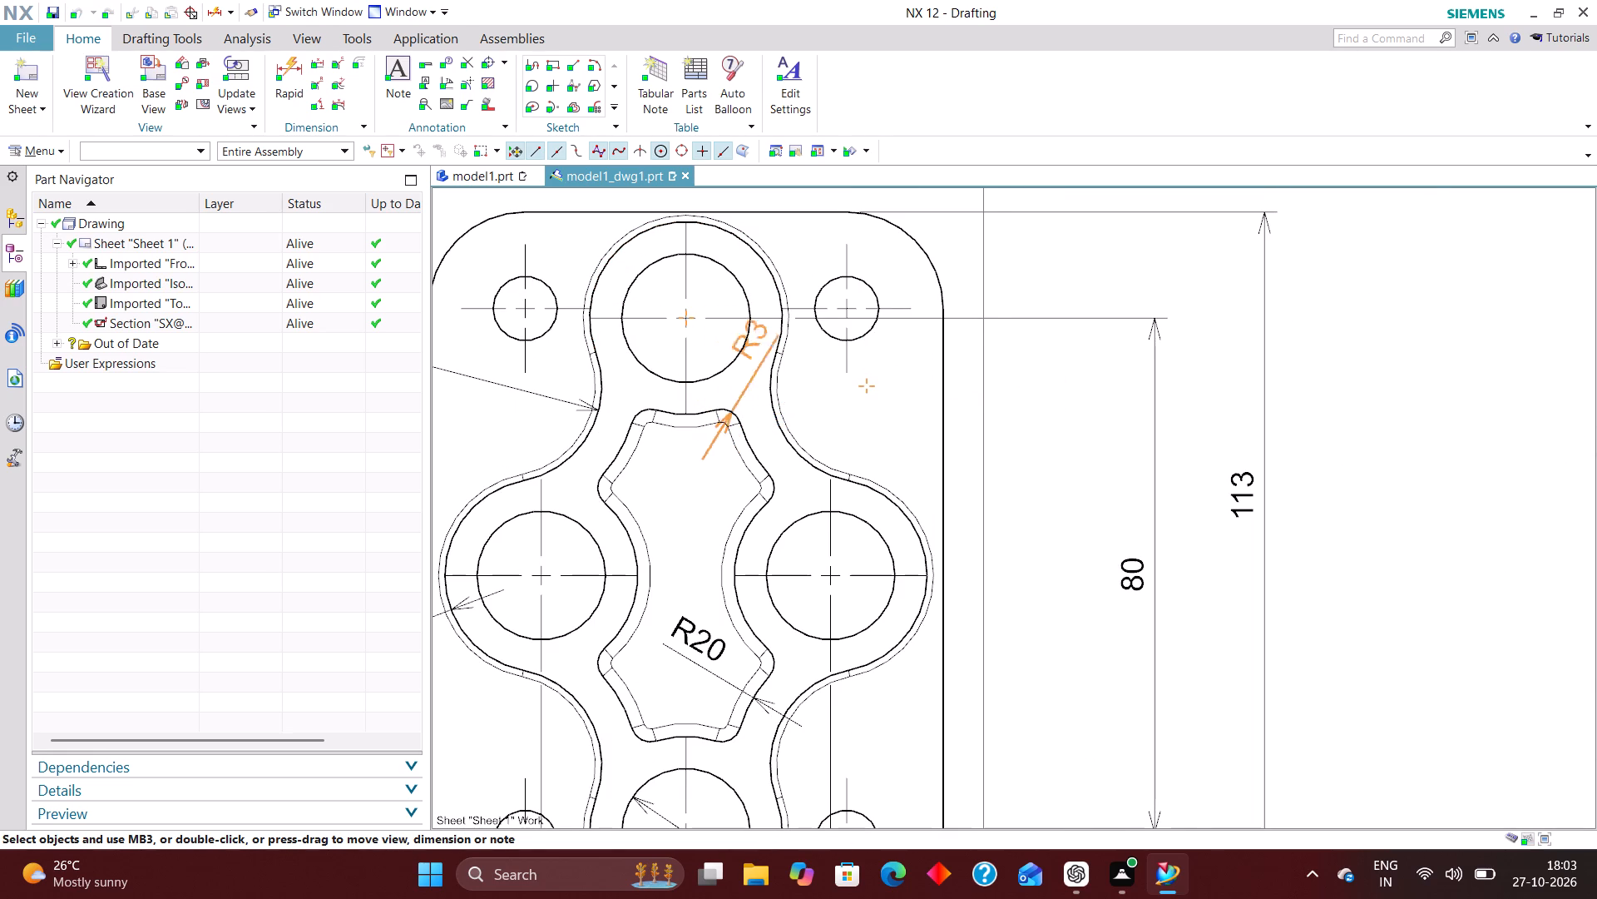
left_click_drag(755, 342, 885, 266)
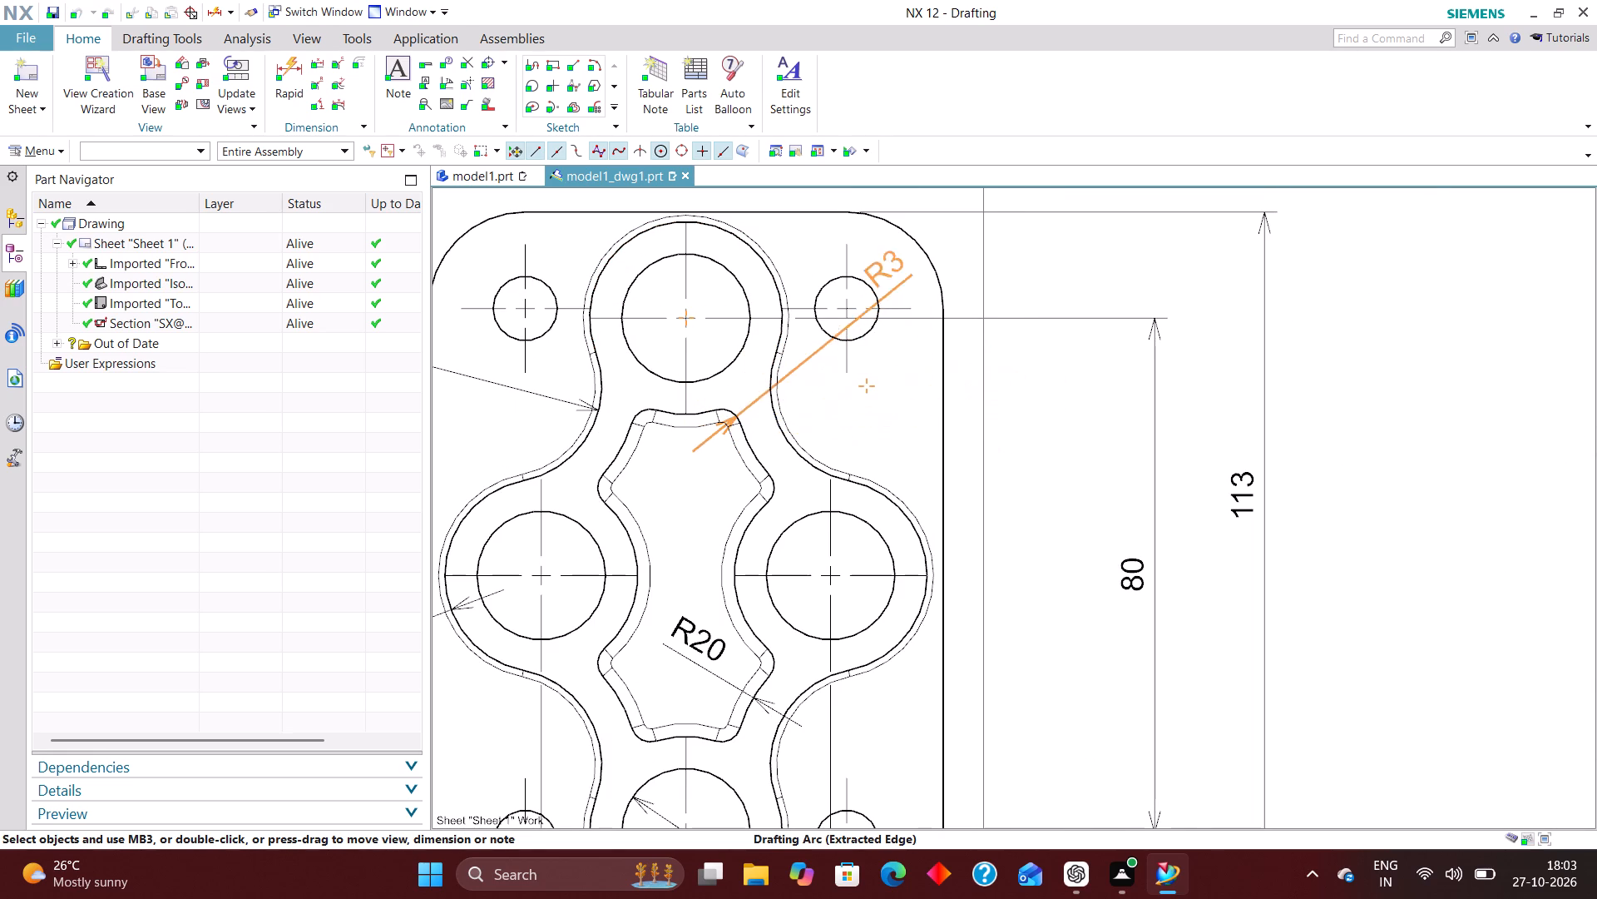
left_click_drag(885, 266, 1103, 251)
left_click_drag(1110, 251, 1136, 249)
left_click_drag(1139, 249, 1106, 369)
left_click(1062, 451)
Move the vertical 80 dimension closer to the plate's right edge in the top view.
scroll(991, 457, "down", 4)
scroll(1009, 407, "up", 3)
scroll(1090, 408, "down", 1)
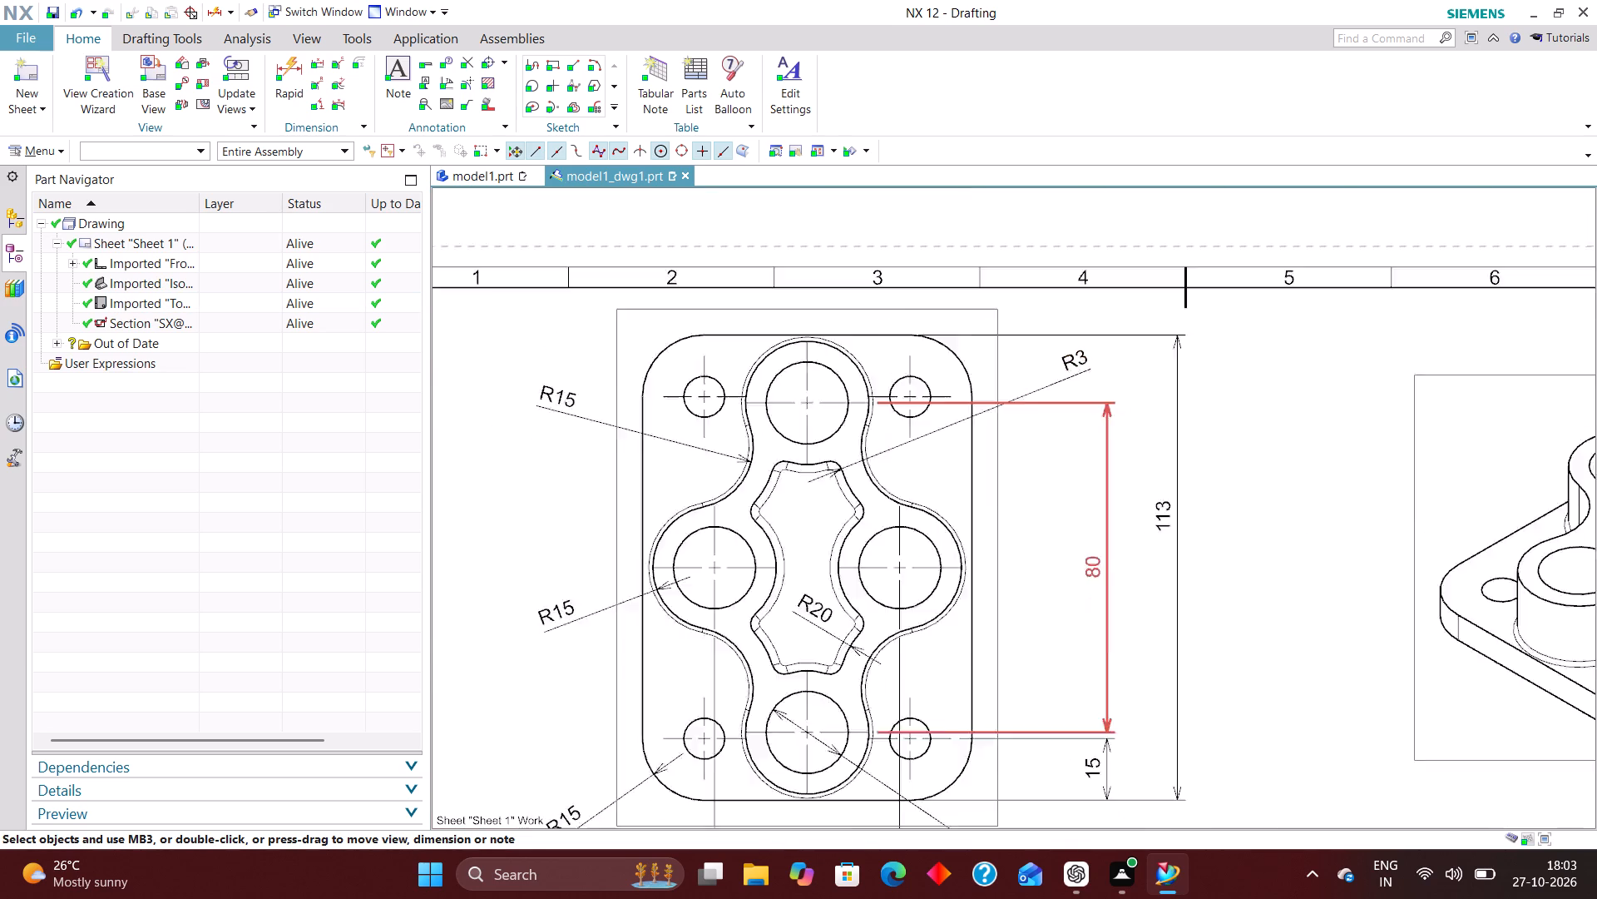
scroll(1090, 408, "down", 2)
scroll(1114, 566, "up", 4)
left_click_drag(1077, 435, 1006, 425)
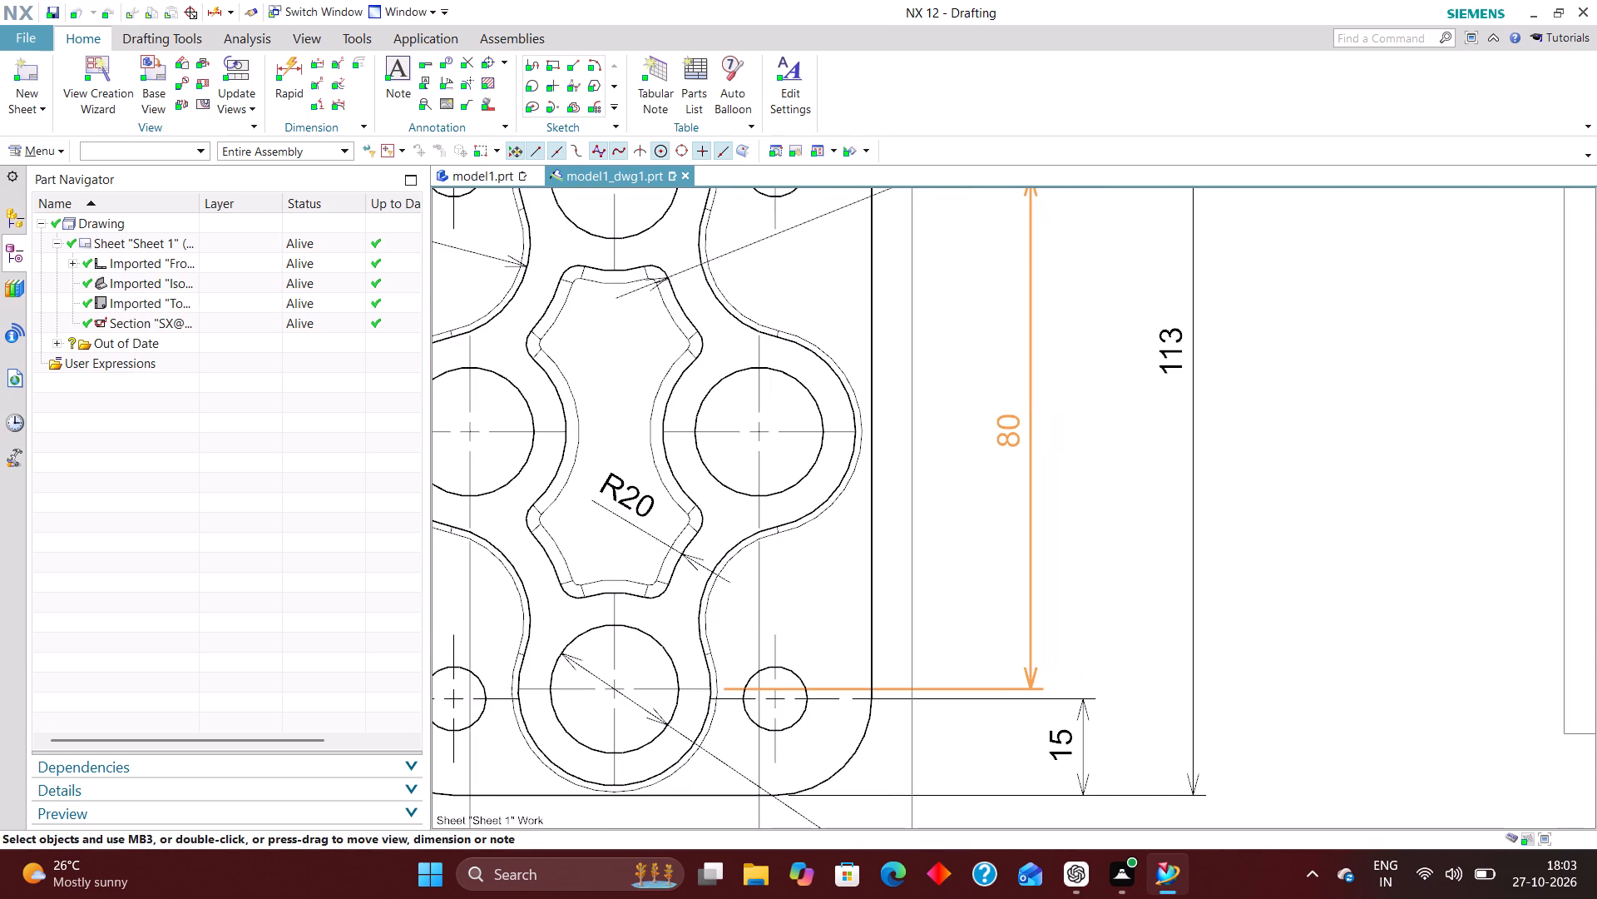
left_click_drag(1006, 425, 975, 429)
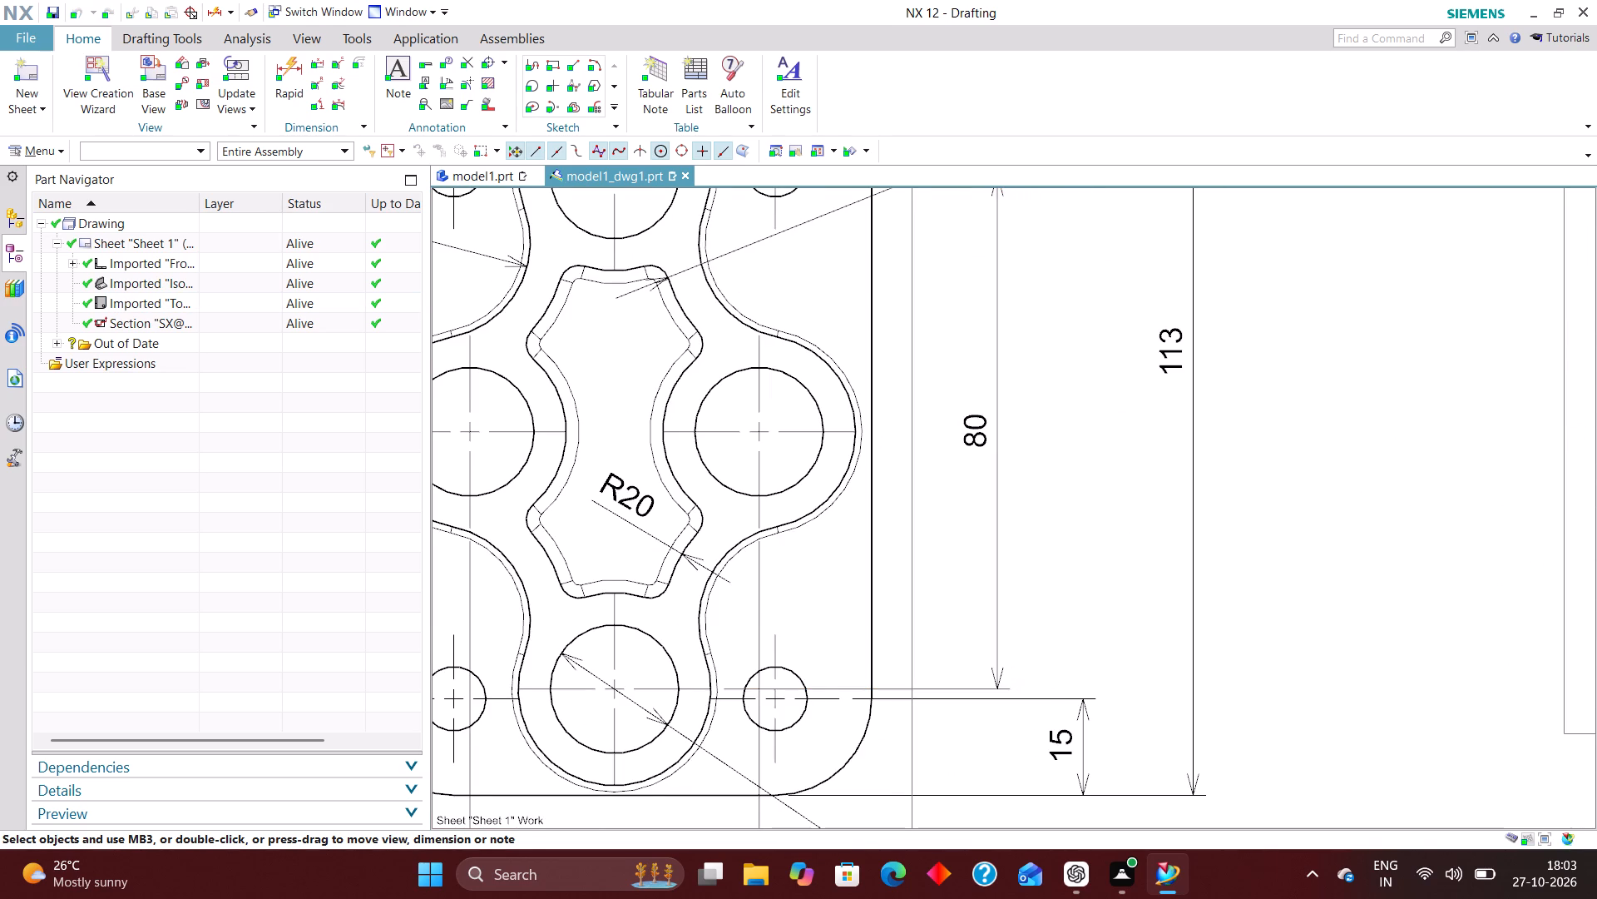
Move the vertical 15 dimension closer to the plate, lining it up beneath the 80 dimension.
scroll(1062, 532, "down", 2)
scroll(1073, 678, "up", 5)
left_click_drag(1072, 653, 991, 636)
left_click(1090, 436)
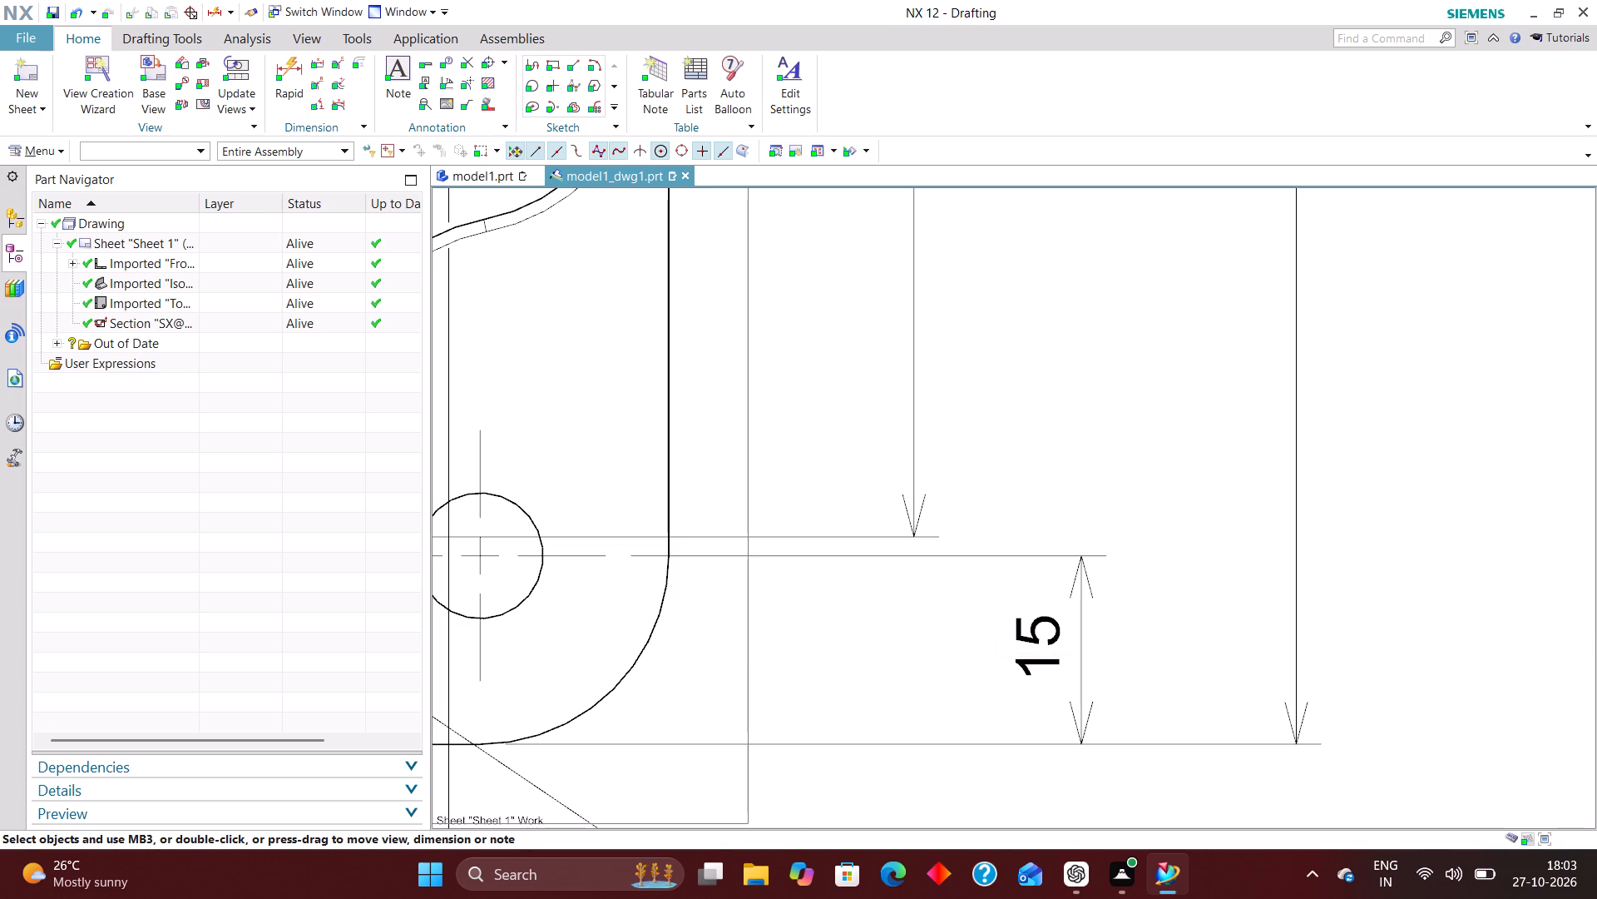
left_click_drag(1080, 640, 878, 610)
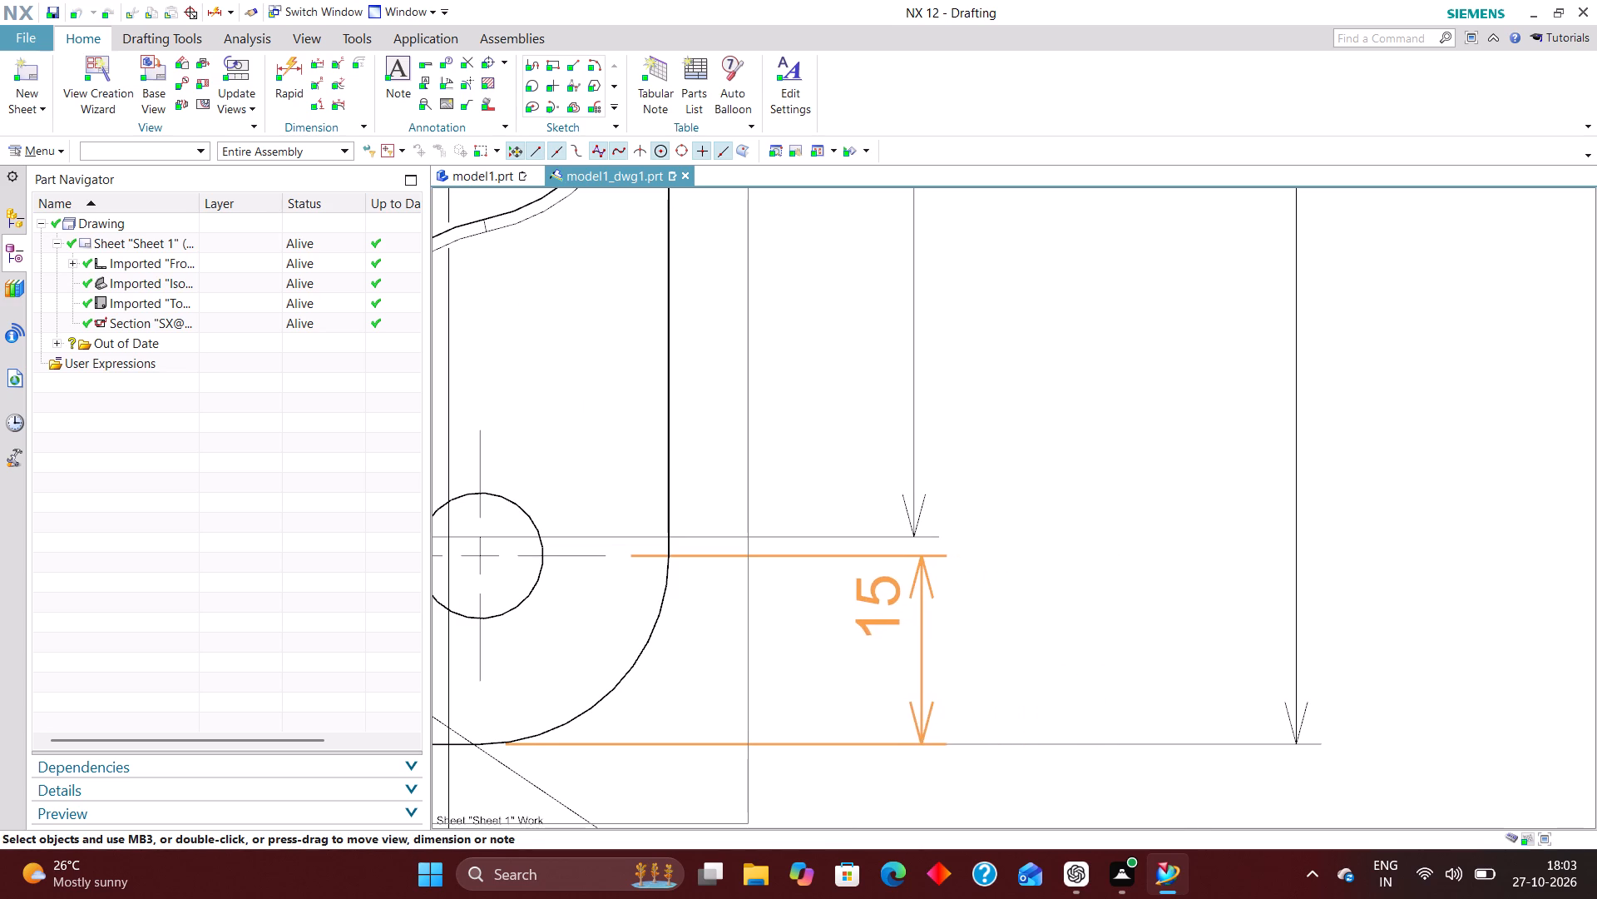
left_click_drag(878, 610, 868, 607)
Move the overall 113 height dimension closer to the plate, just outside the 80 dimension.
scroll(956, 594, "down", 2)
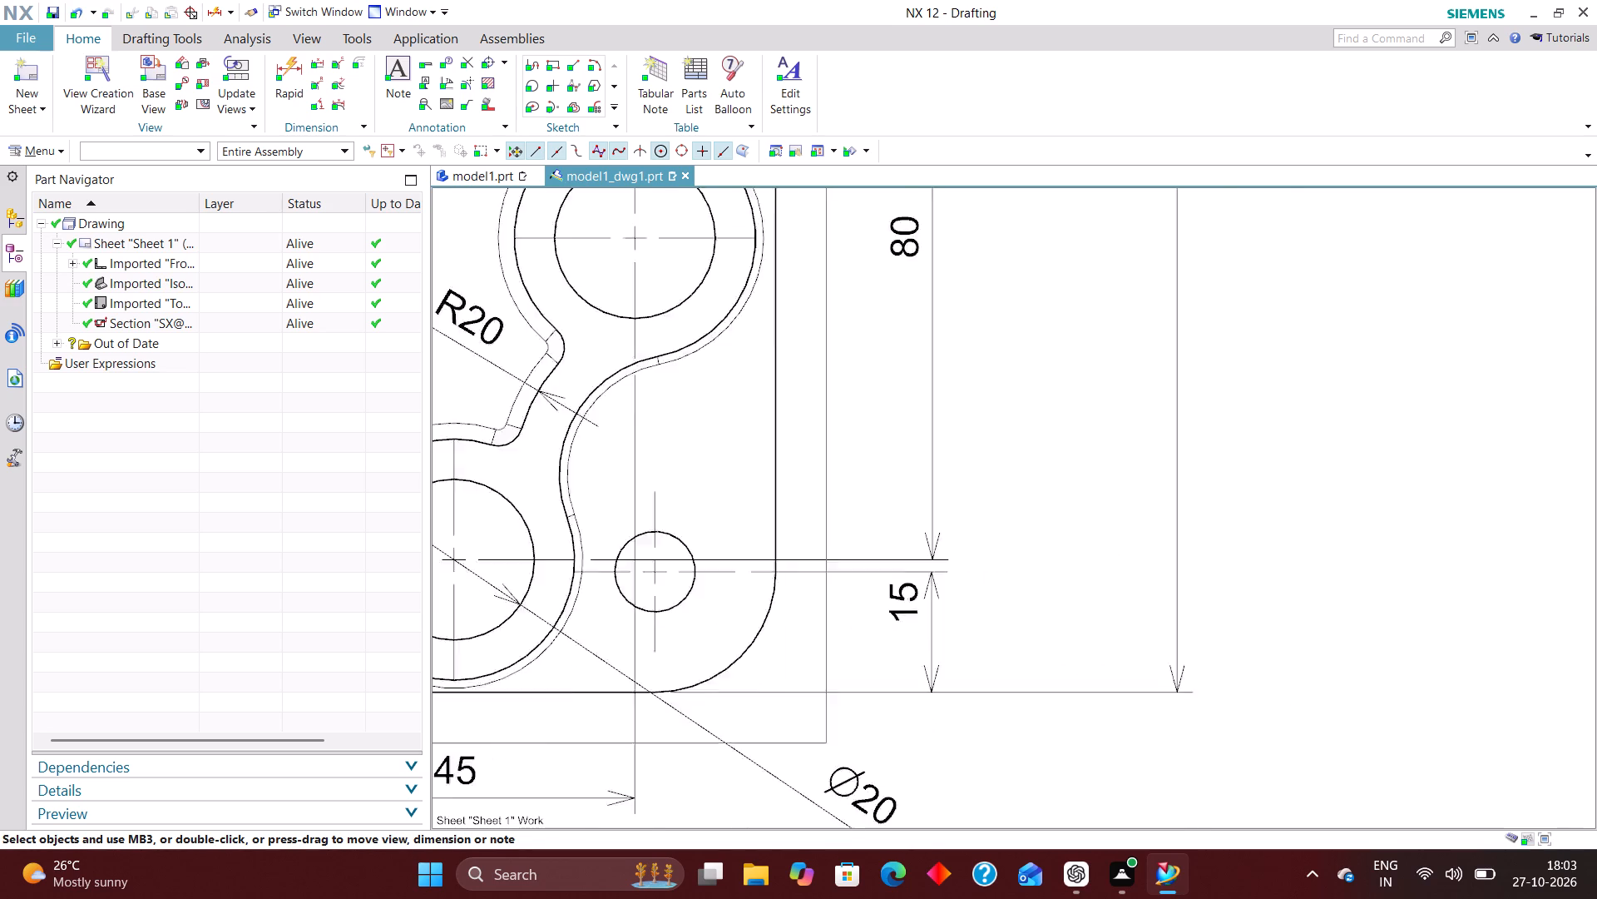
scroll(980, 608, "down", 3)
scroll(1071, 566, "down", 2)
scroll(1085, 445, "up", 3)
left_click_drag(1073, 500, 1068, 499)
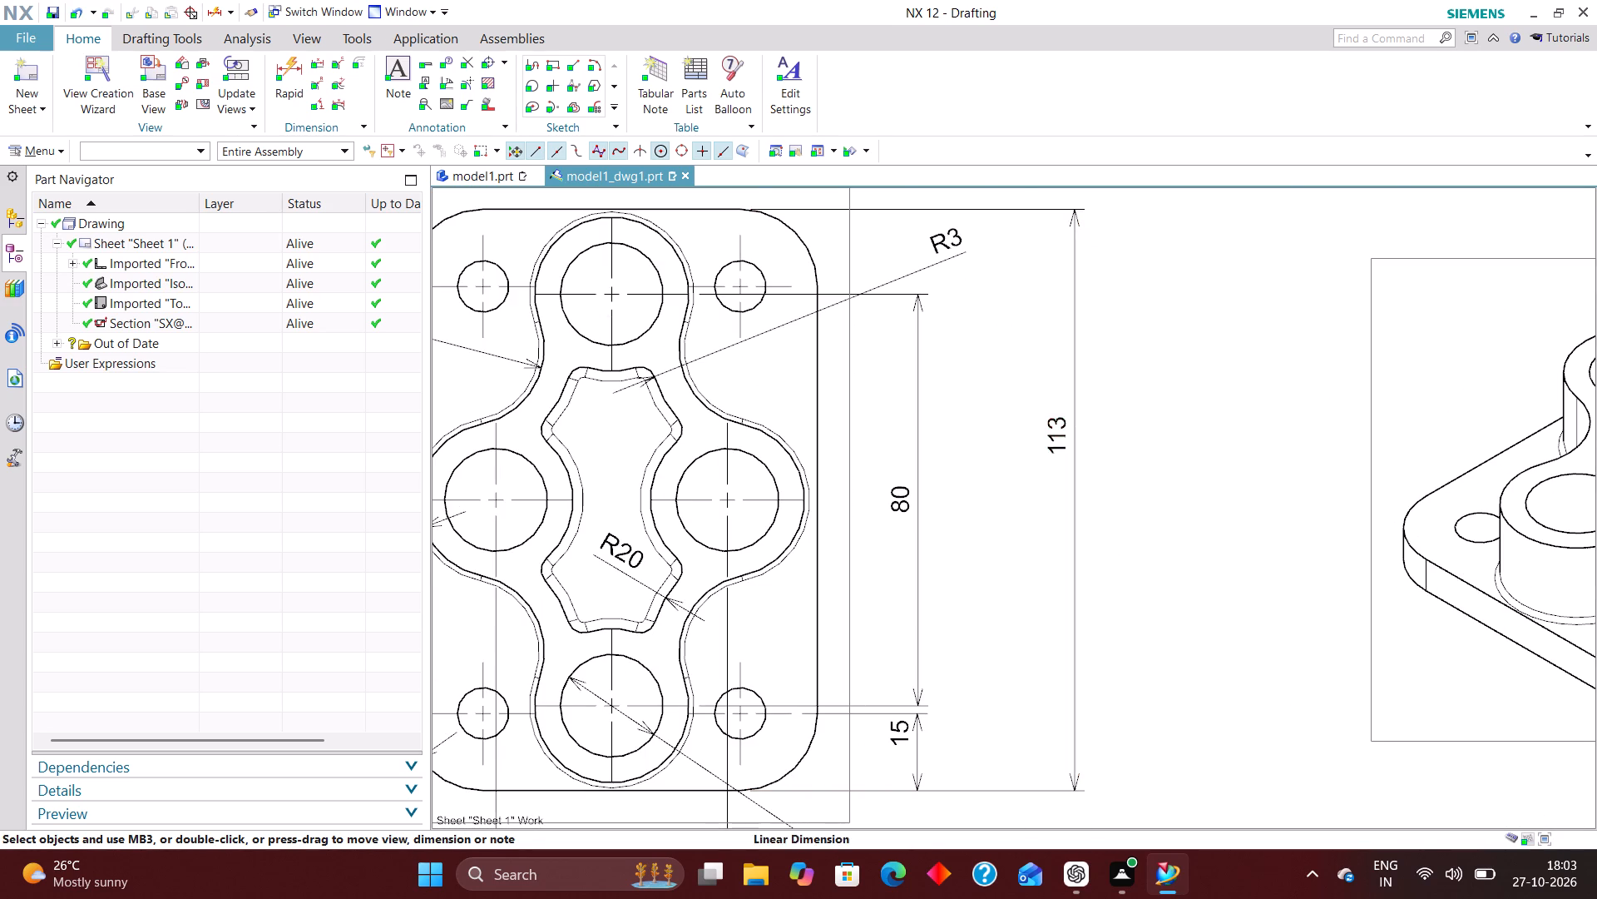
left_click_drag(1068, 499, 959, 513)
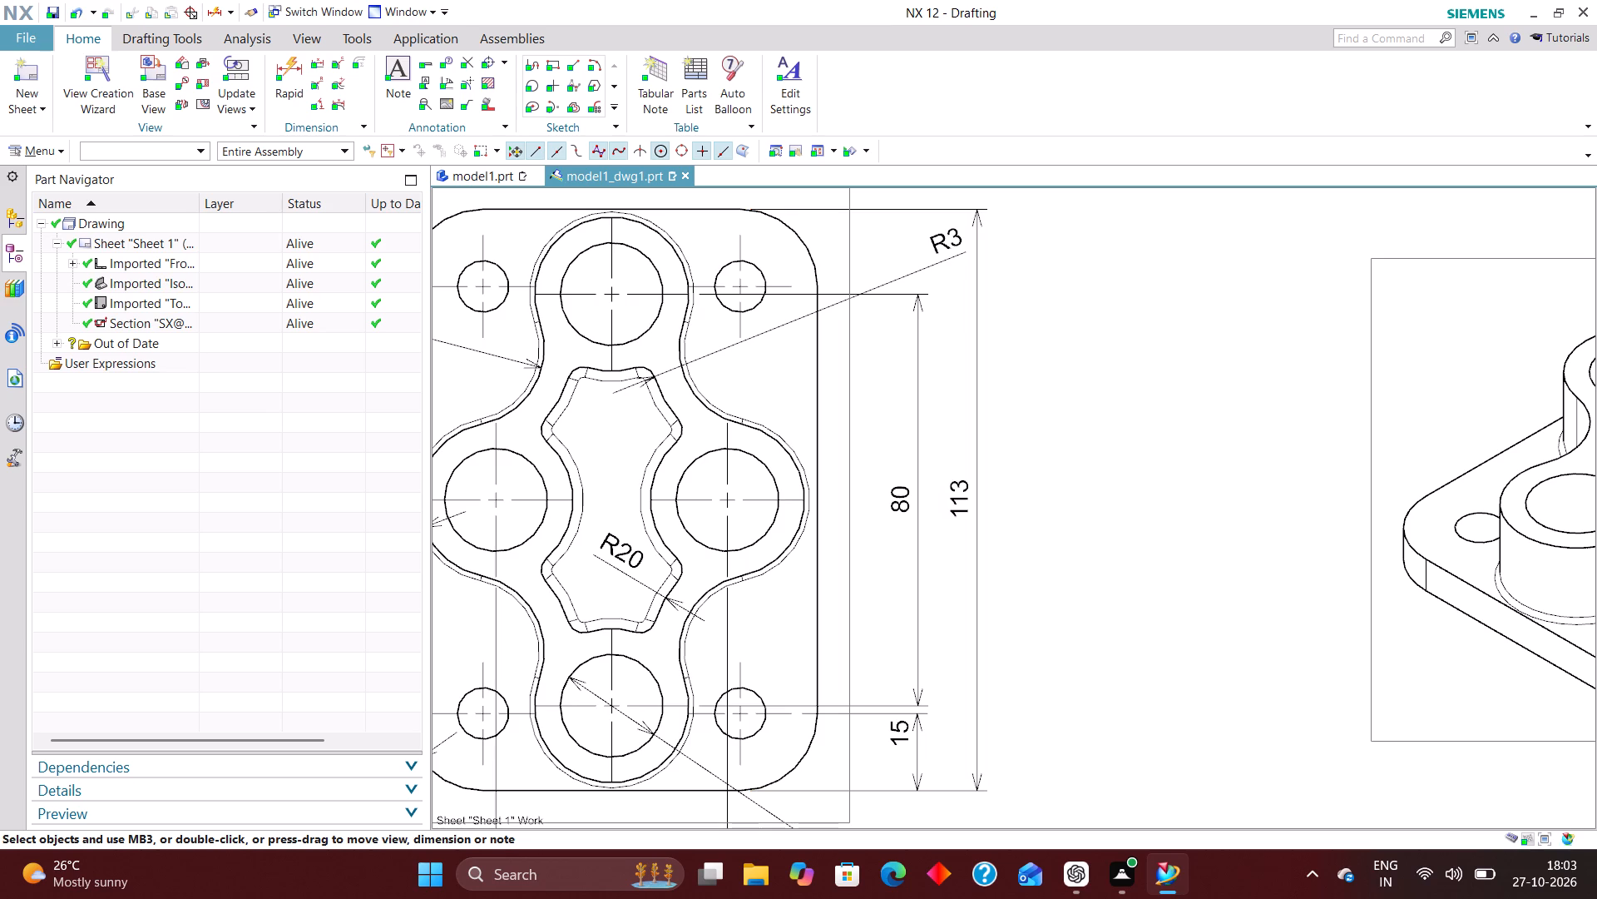
Reposition the R3 dimension's text just above the upper end of the 80 dimension, clear of the 113 dimension line.
left_click_drag(937, 242, 922, 196)
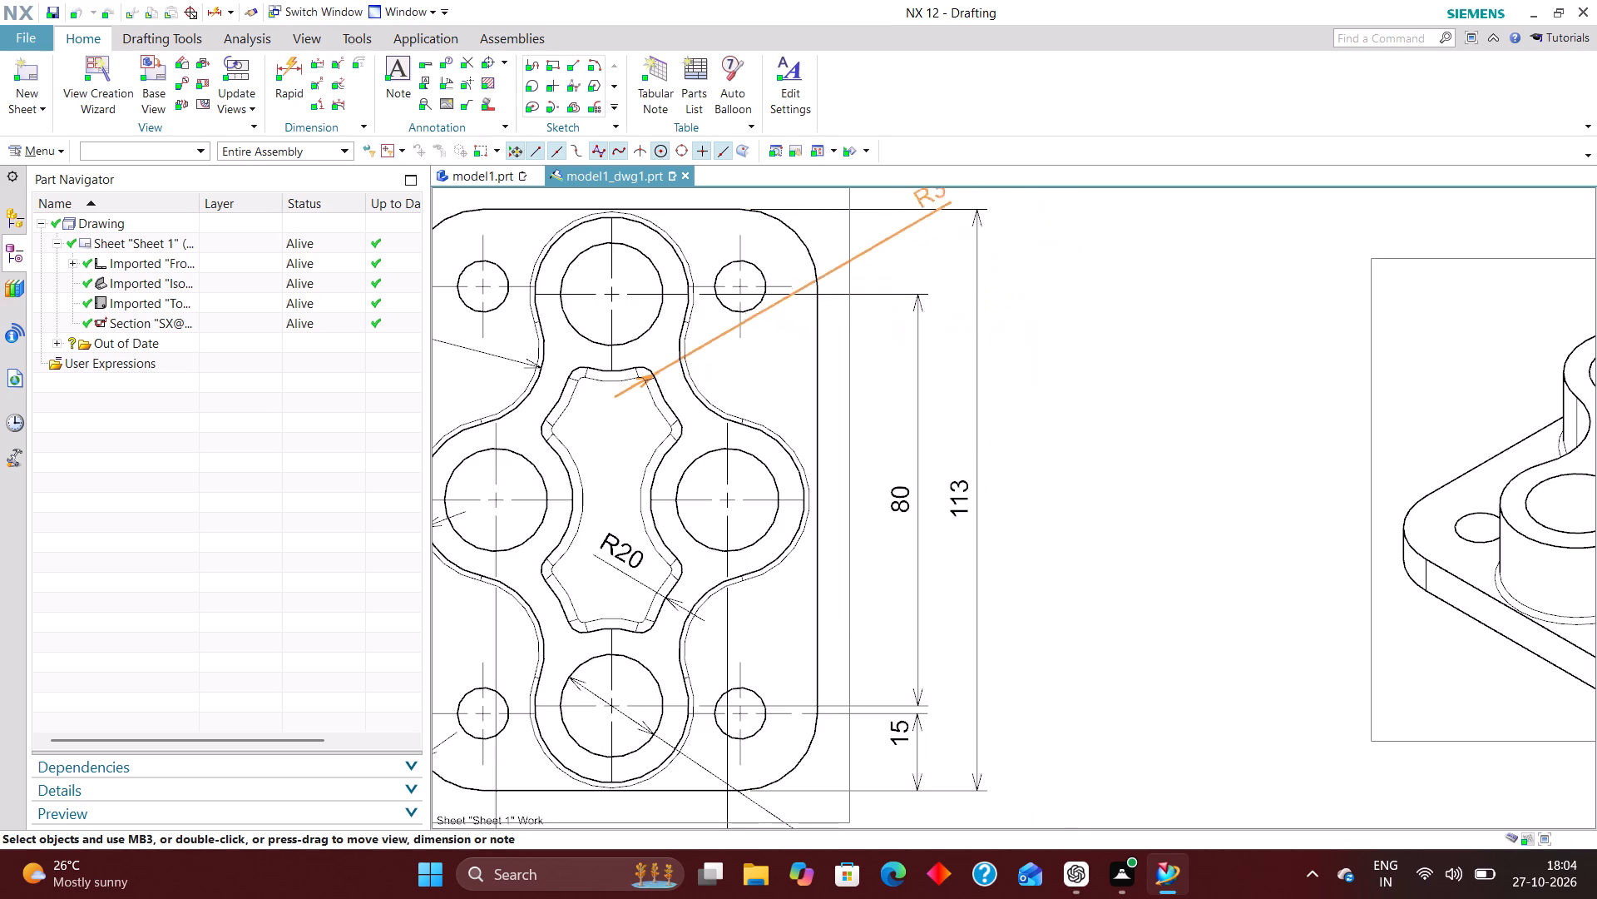
left_click_drag(922, 196, 898, 261)
Set the R3 dimension's text orientation to Horizontal Text with its position as Text above Stub.
scroll(946, 476, "down", 3)
scroll(917, 335, "up", 3)
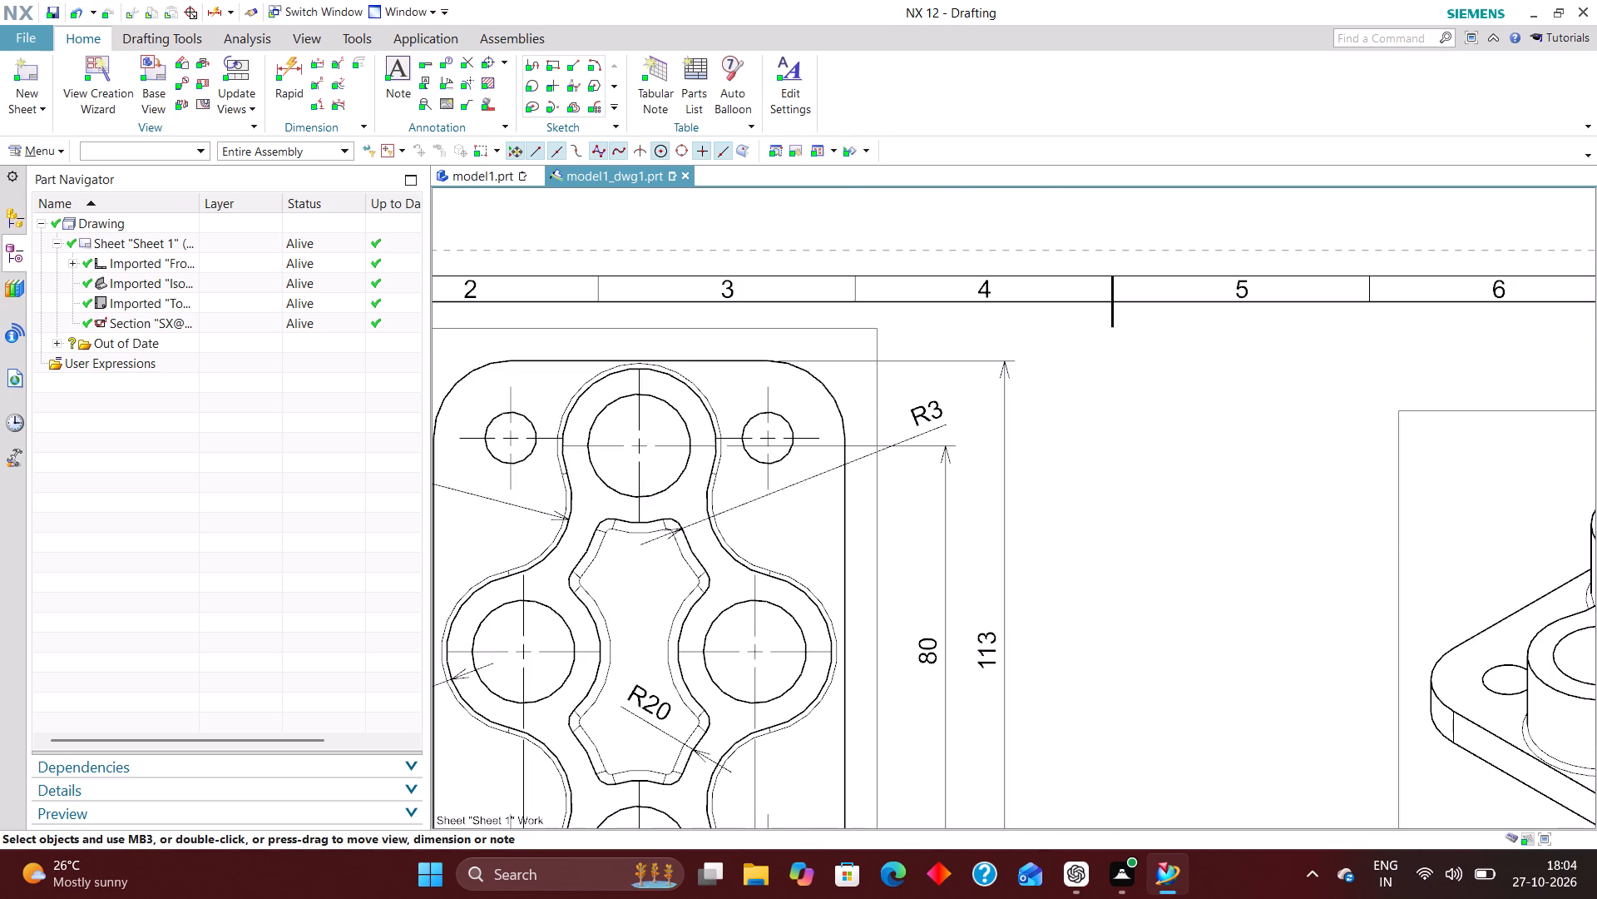
scroll(702, 529, "up", 2)
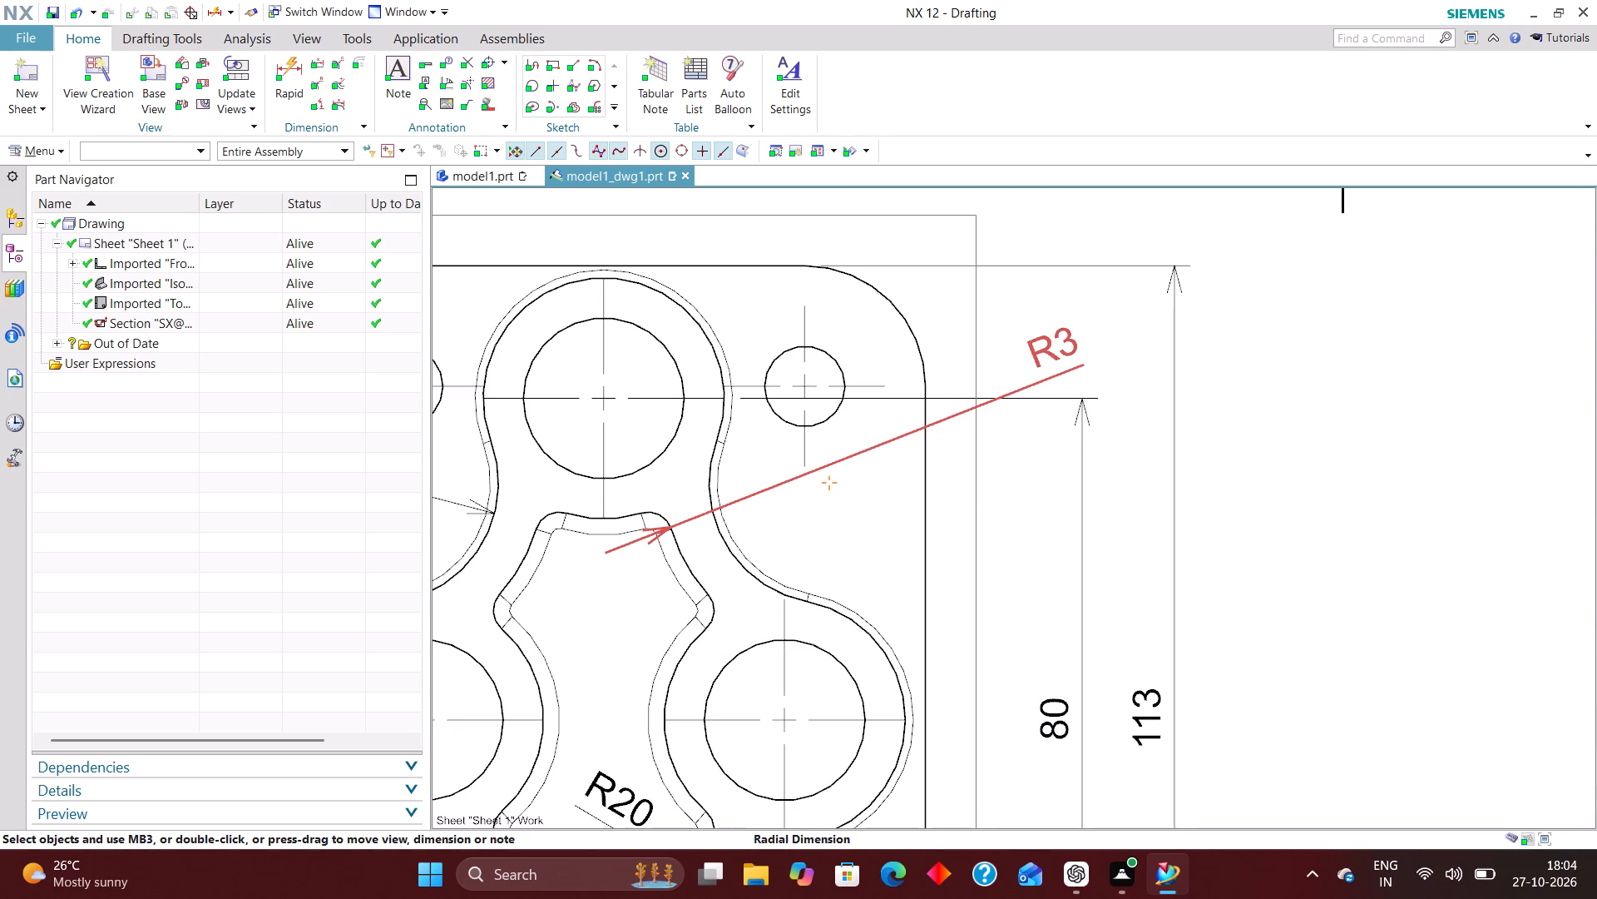
double_click(847, 459)
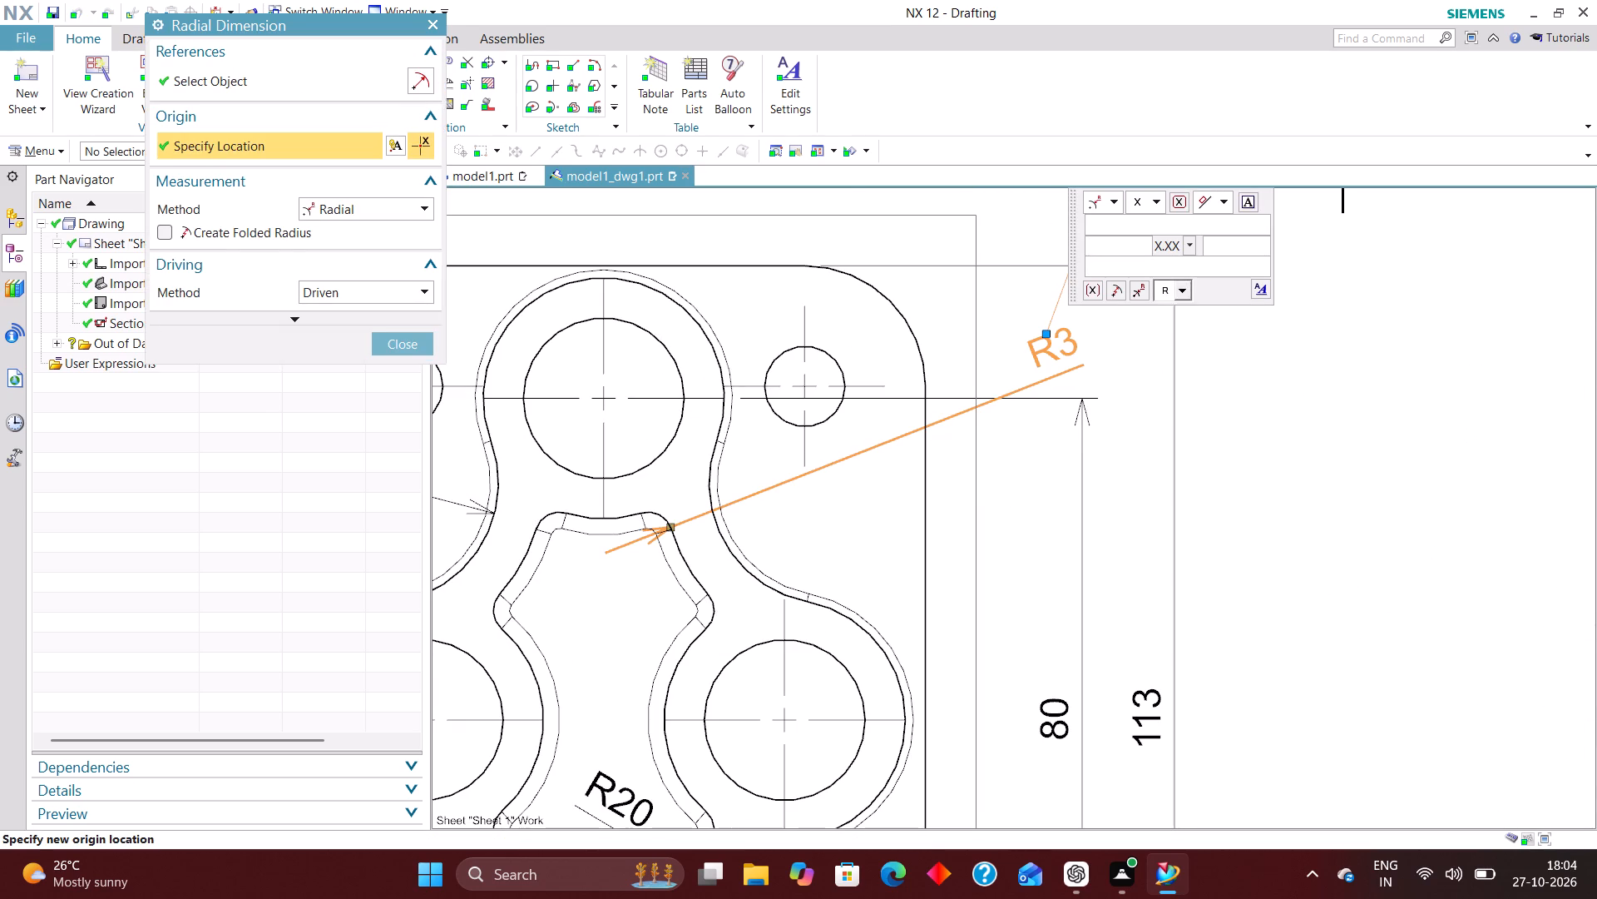
left_click(1258, 289)
left_click(551, 106)
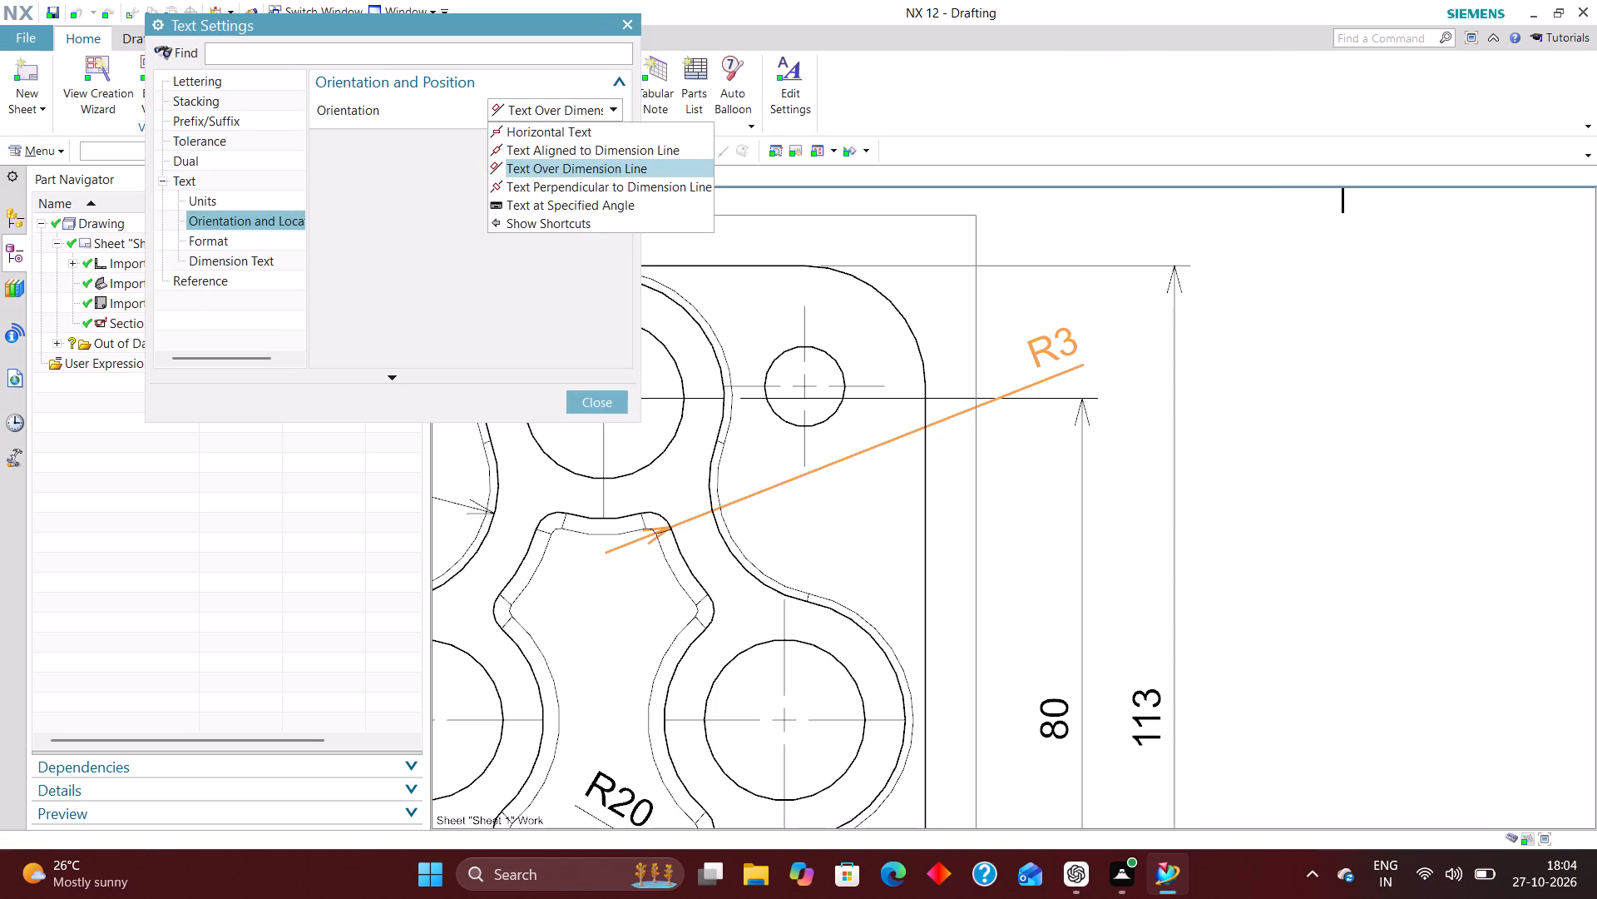
left_click(551, 129)
left_click(591, 140)
left_click(586, 174)
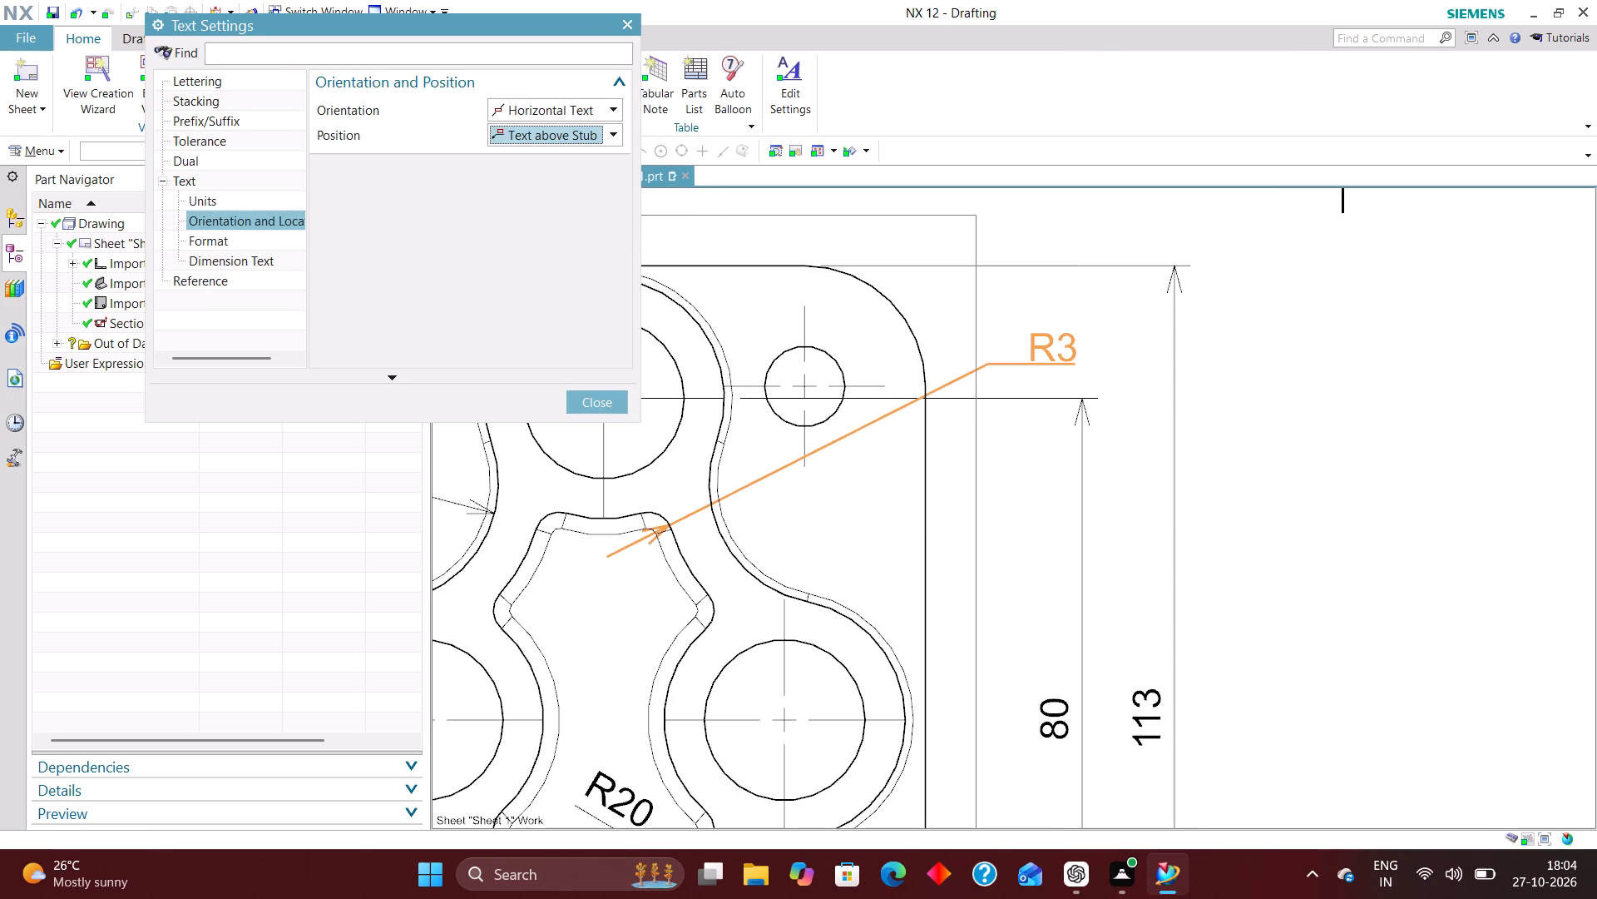
left_click(616, 400)
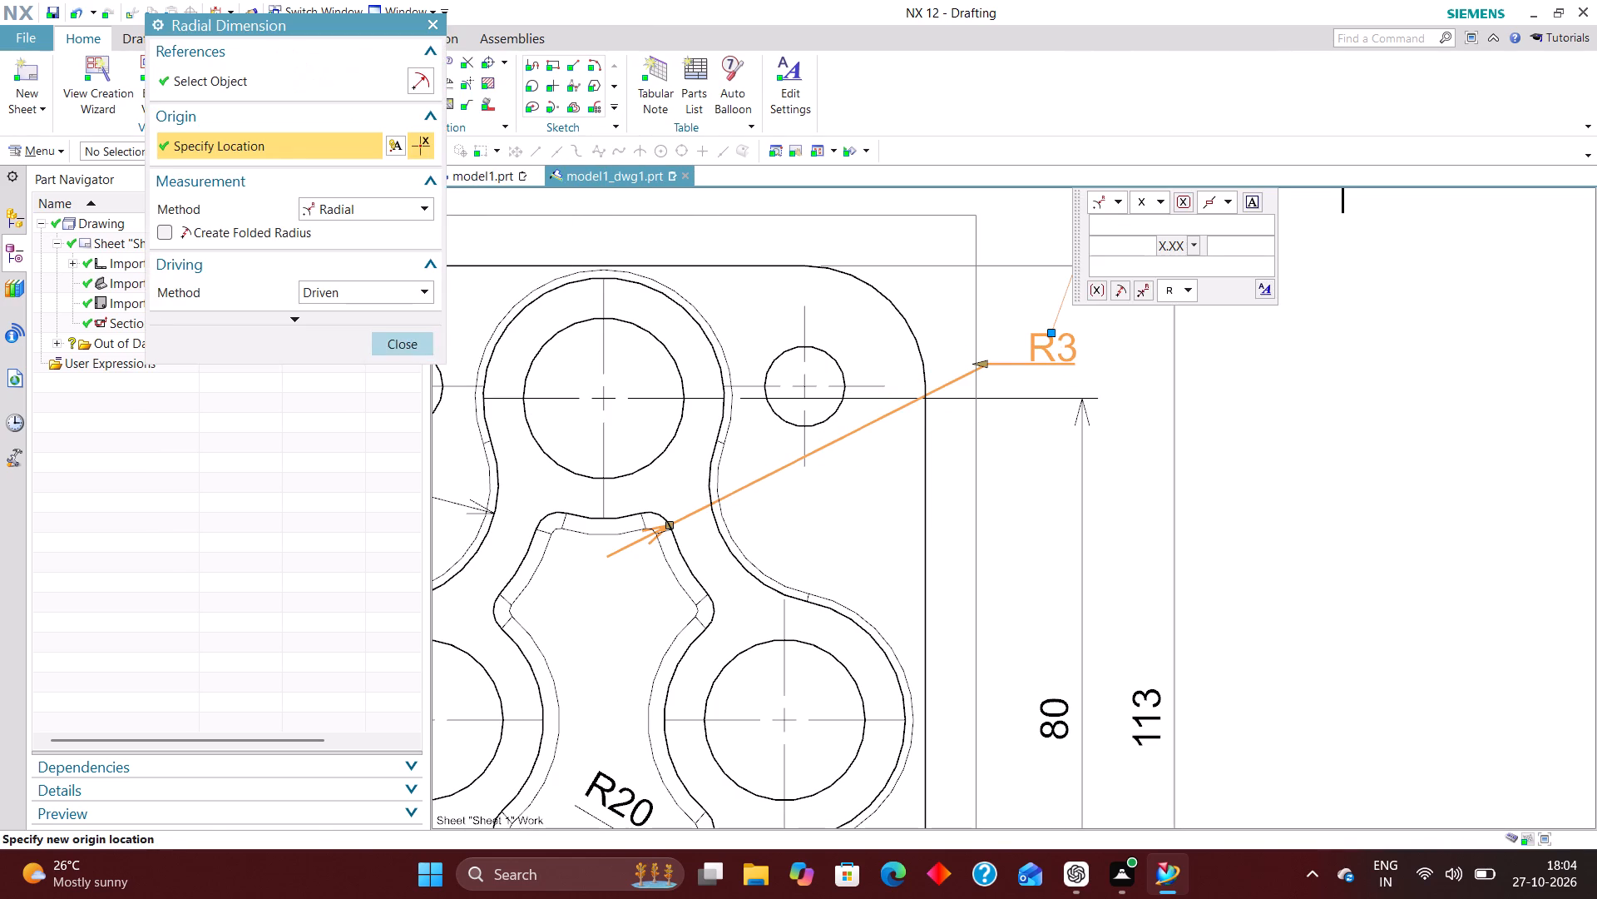
Move the R3 dimension's text above the plate's upper edge, roughly centred over the top boss in the top view.
left_click(399, 347)
left_click_drag(1032, 347, 1211, 599)
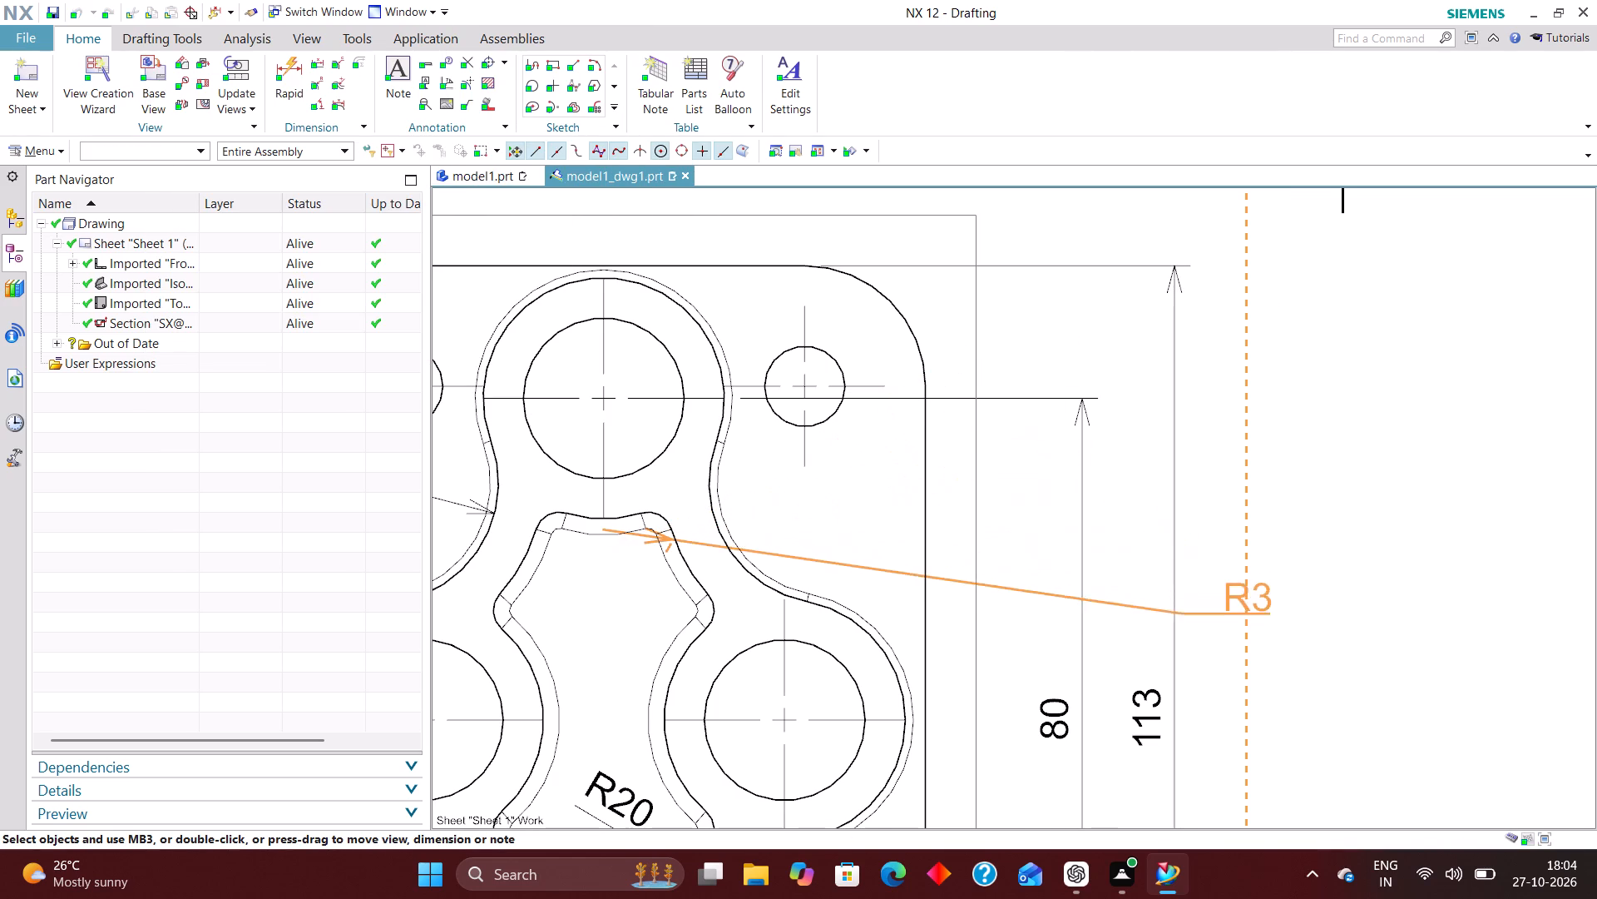
left_click_drag(1211, 599, 578, 306)
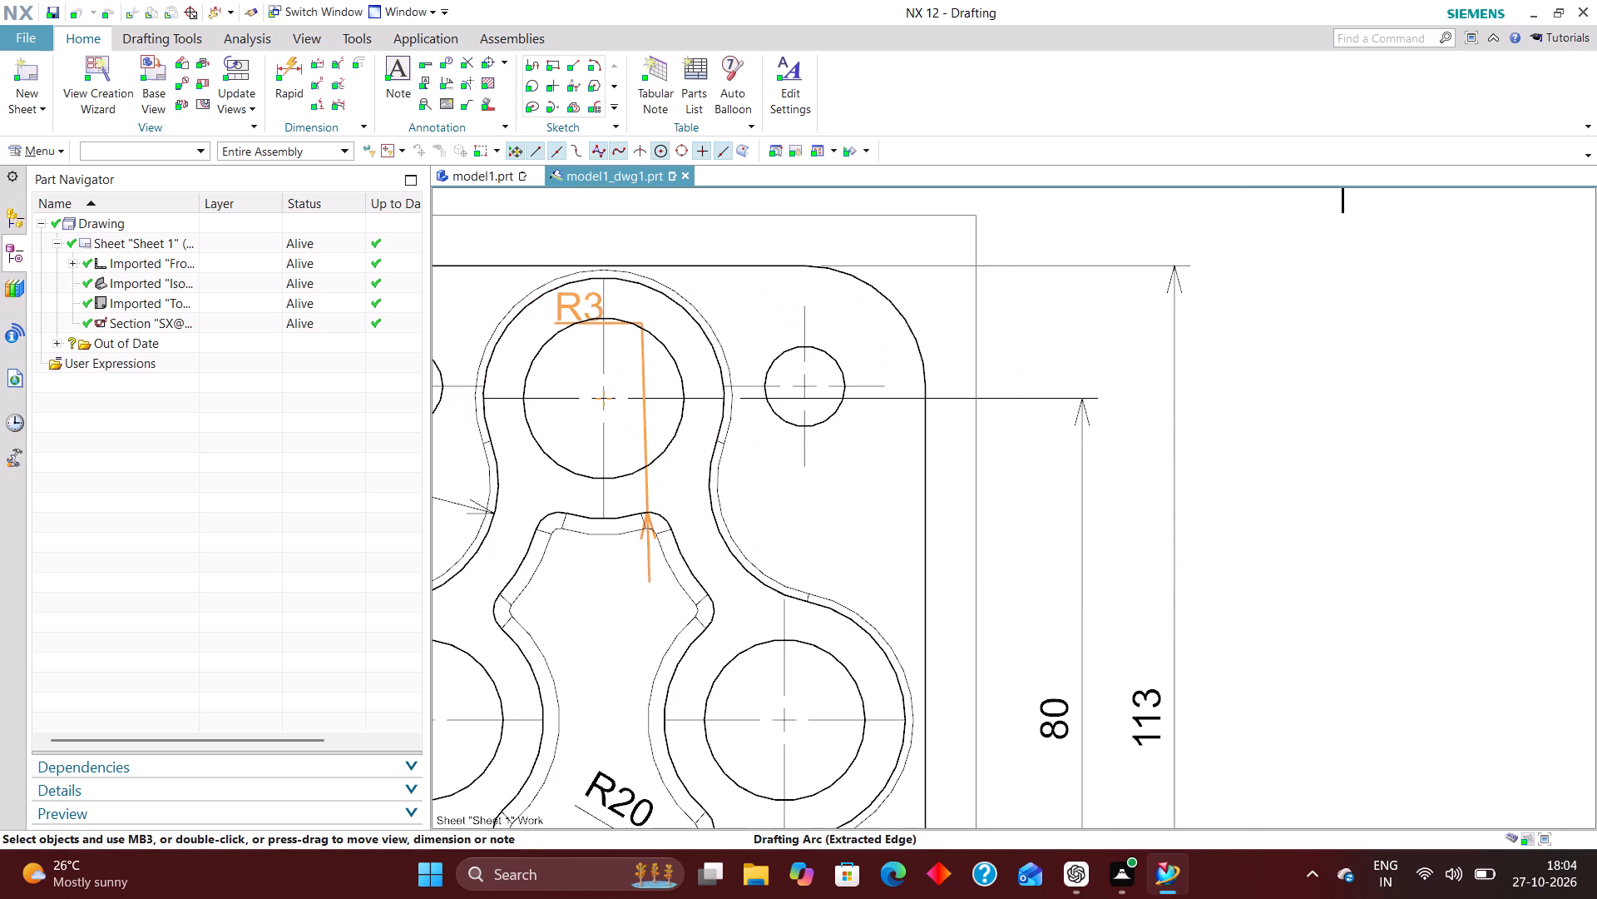
left_click_drag(578, 306, 522, 269)
scroll(907, 539, "down", 3)
scroll(675, 370, "up", 5)
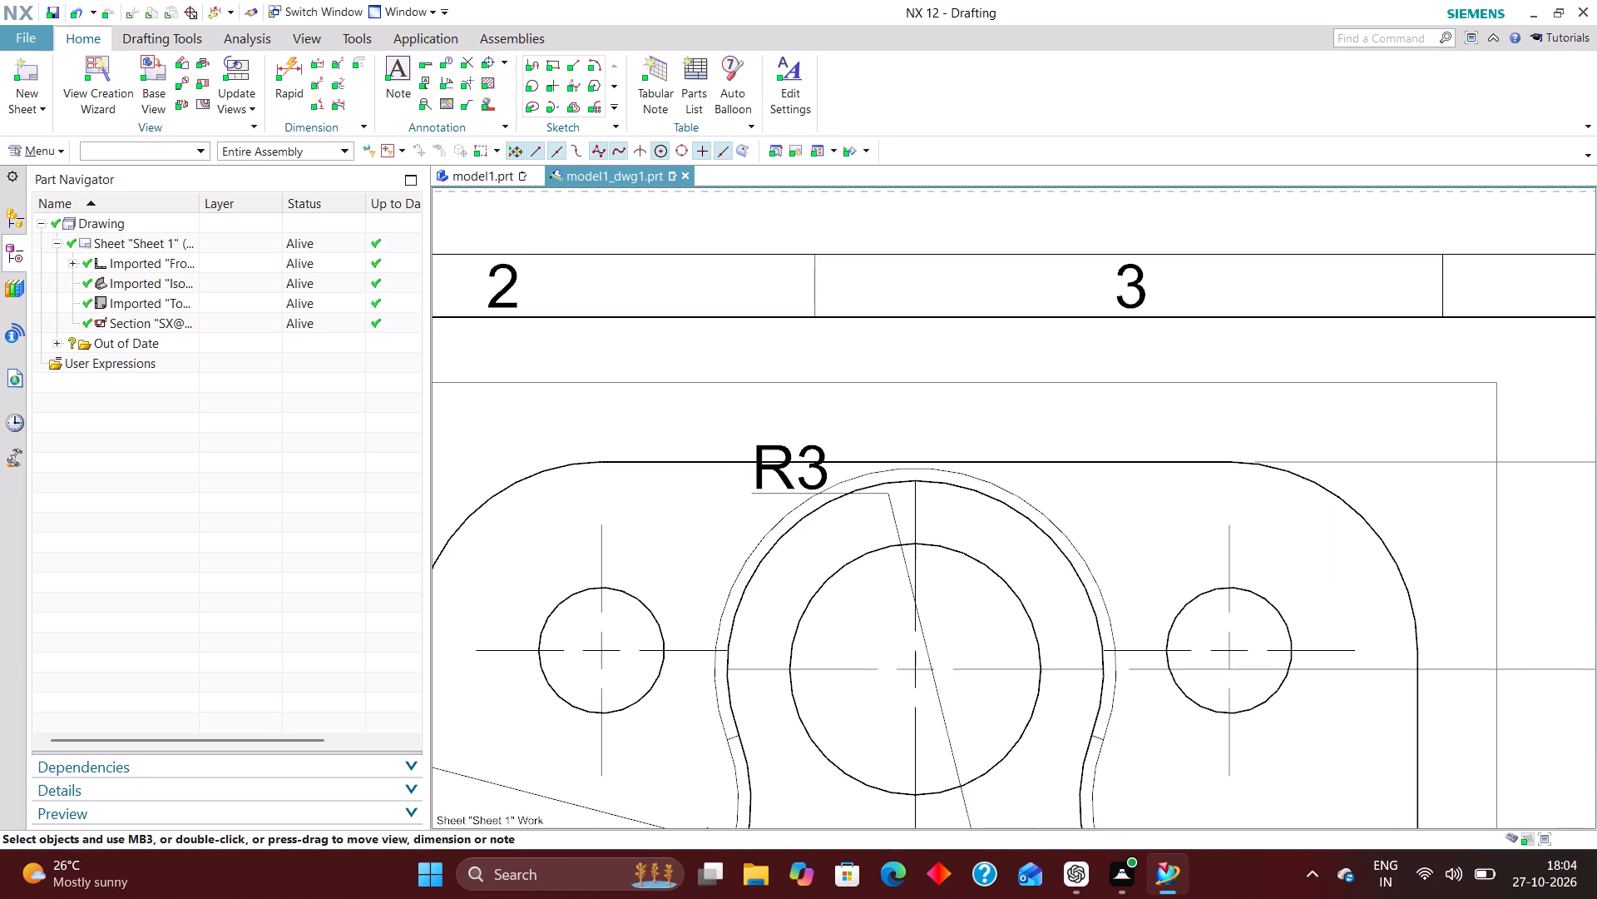
left_click_drag(794, 452, 625, 380)
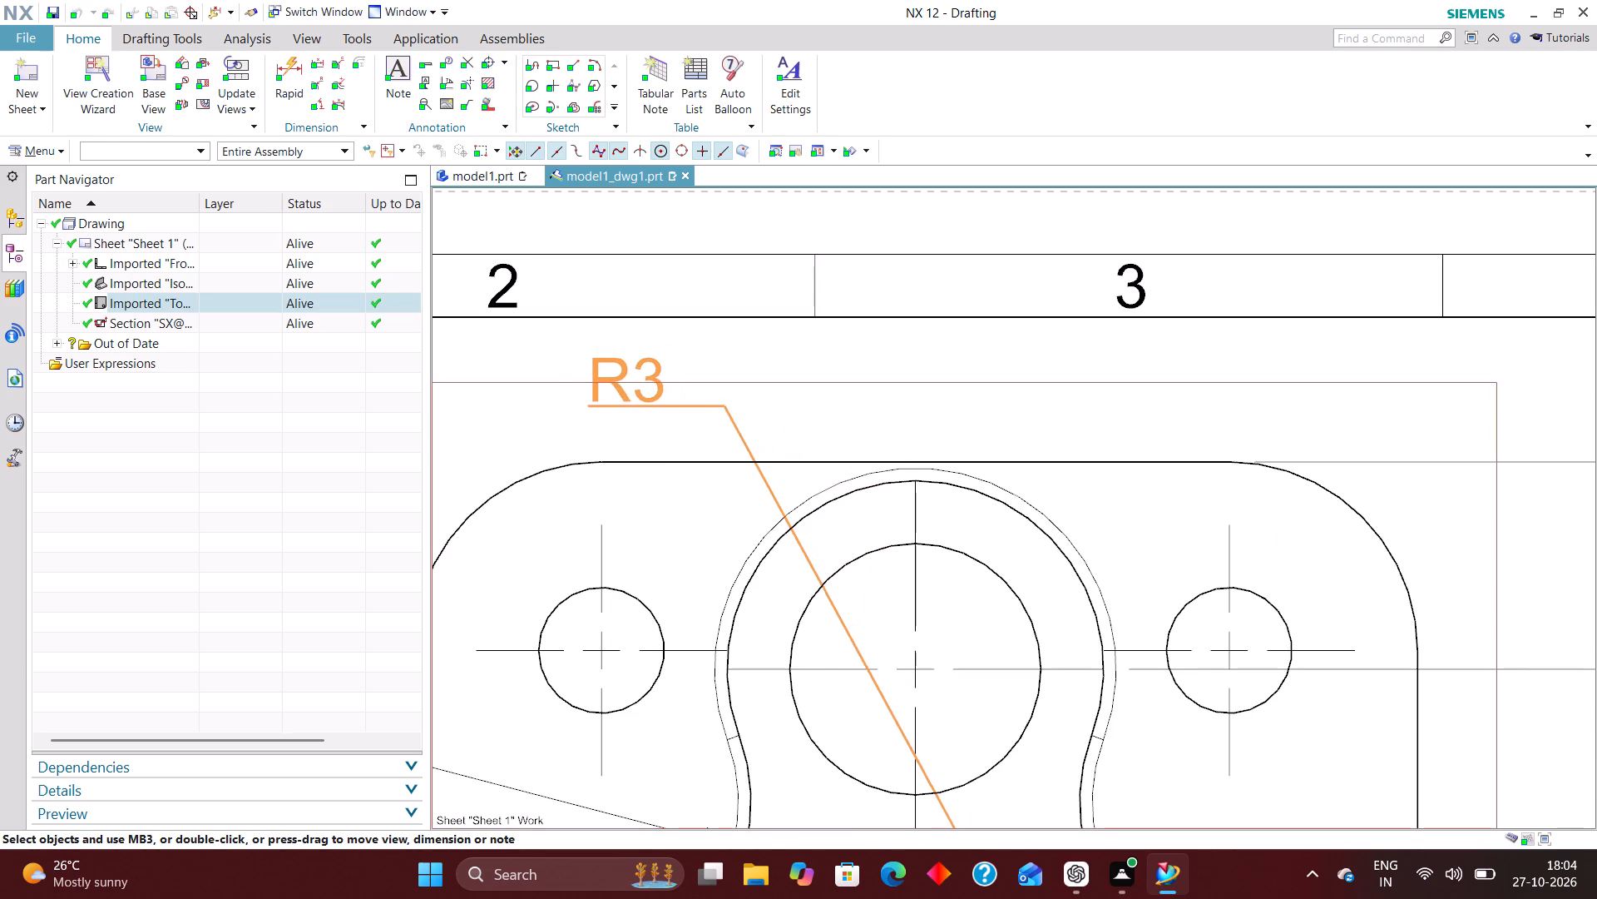
left_click_drag(625, 380, 612, 378)
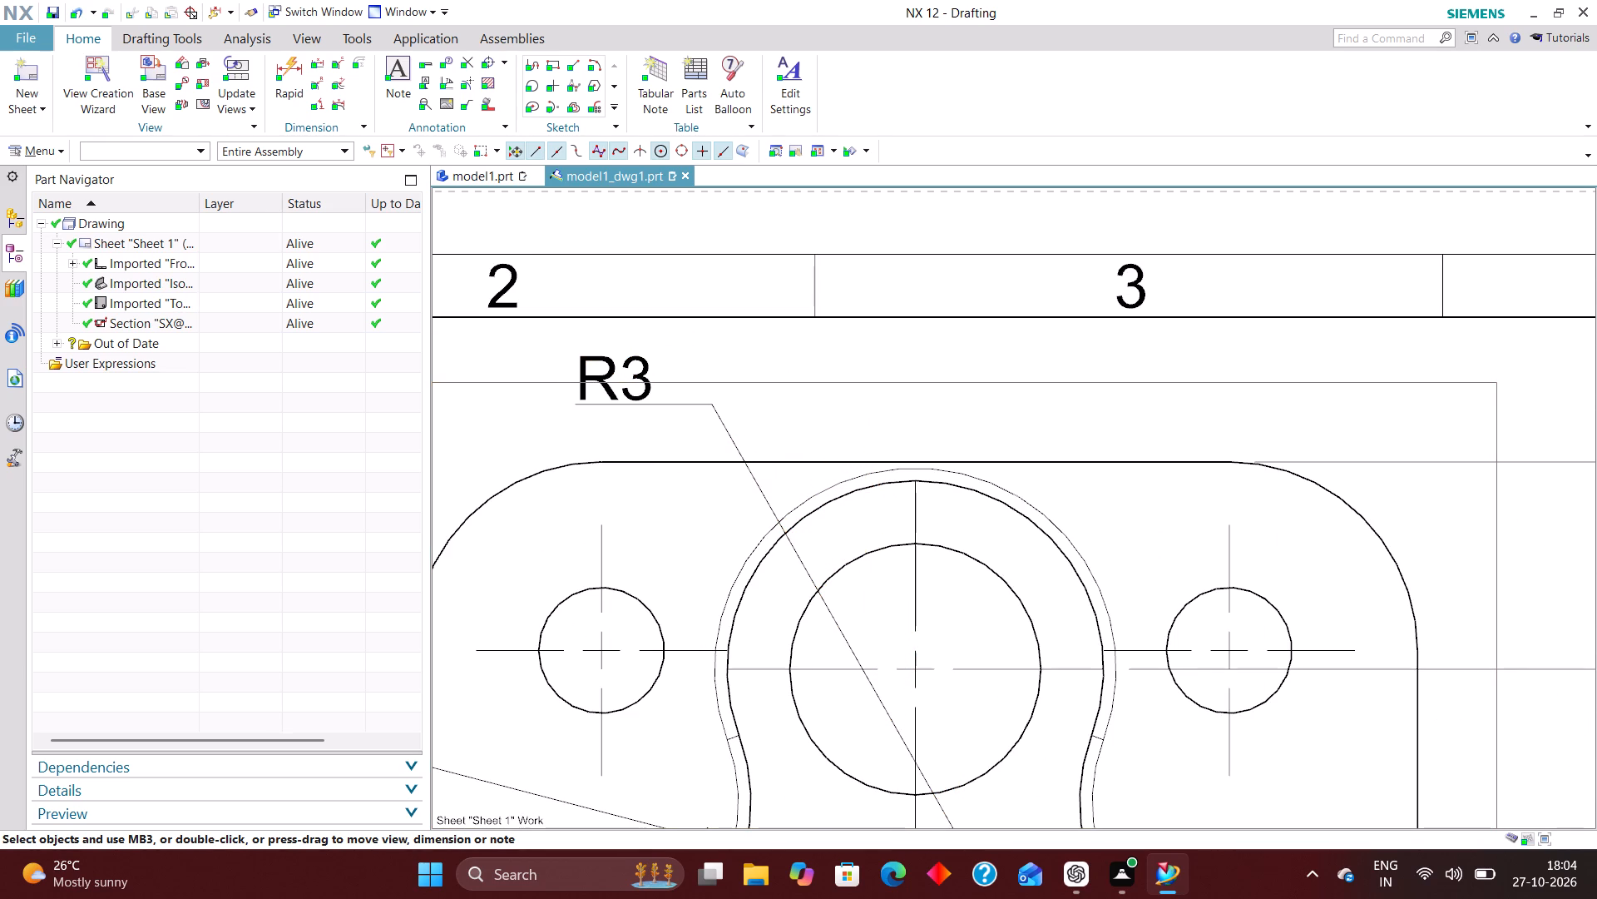
scroll(739, 393, "down", 4)
scroll(872, 604, "up", 5)
scroll(847, 576, "down", 1)
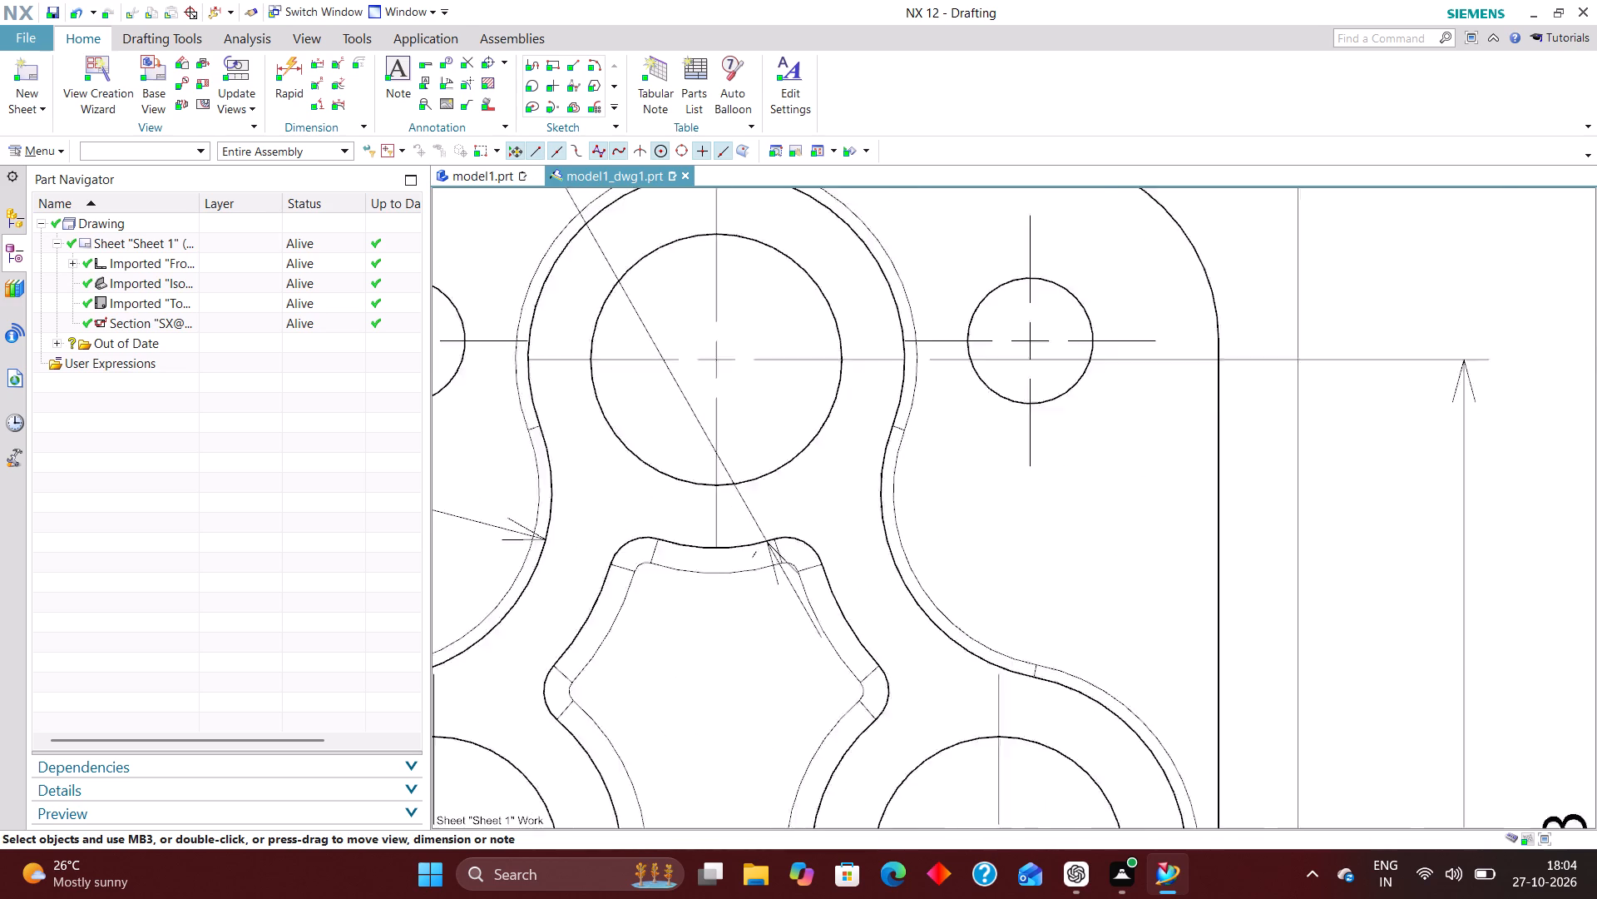
scroll(847, 578, "down", 4)
left_click_drag(670, 377, 752, 386)
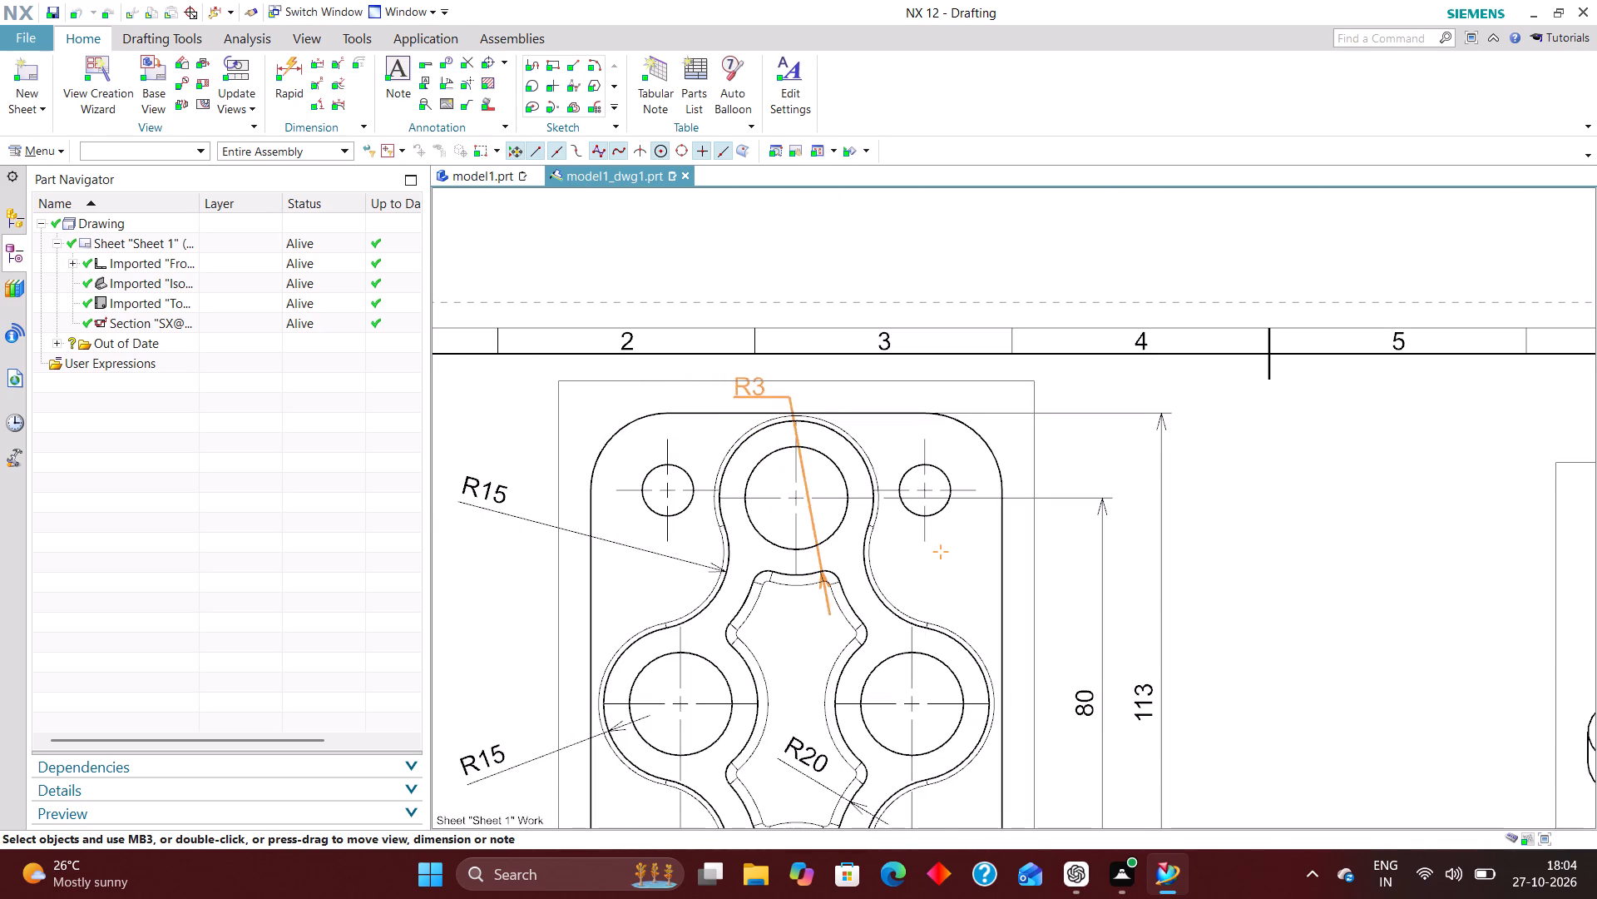
left_click_drag(752, 386, 823, 385)
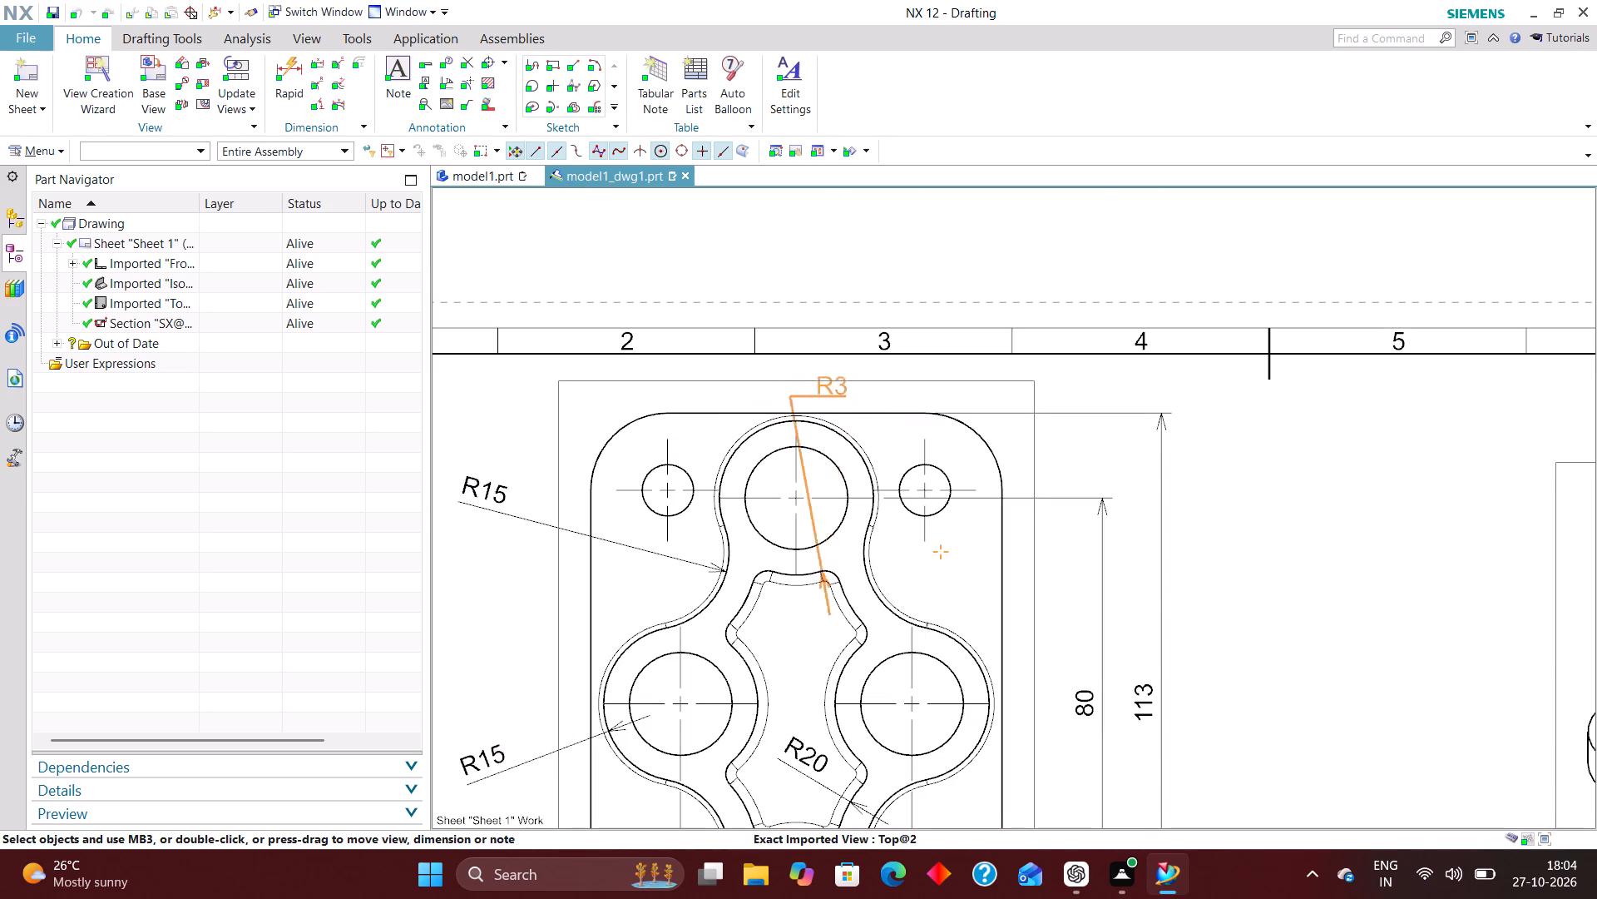
left_click_drag(823, 385, 814, 385)
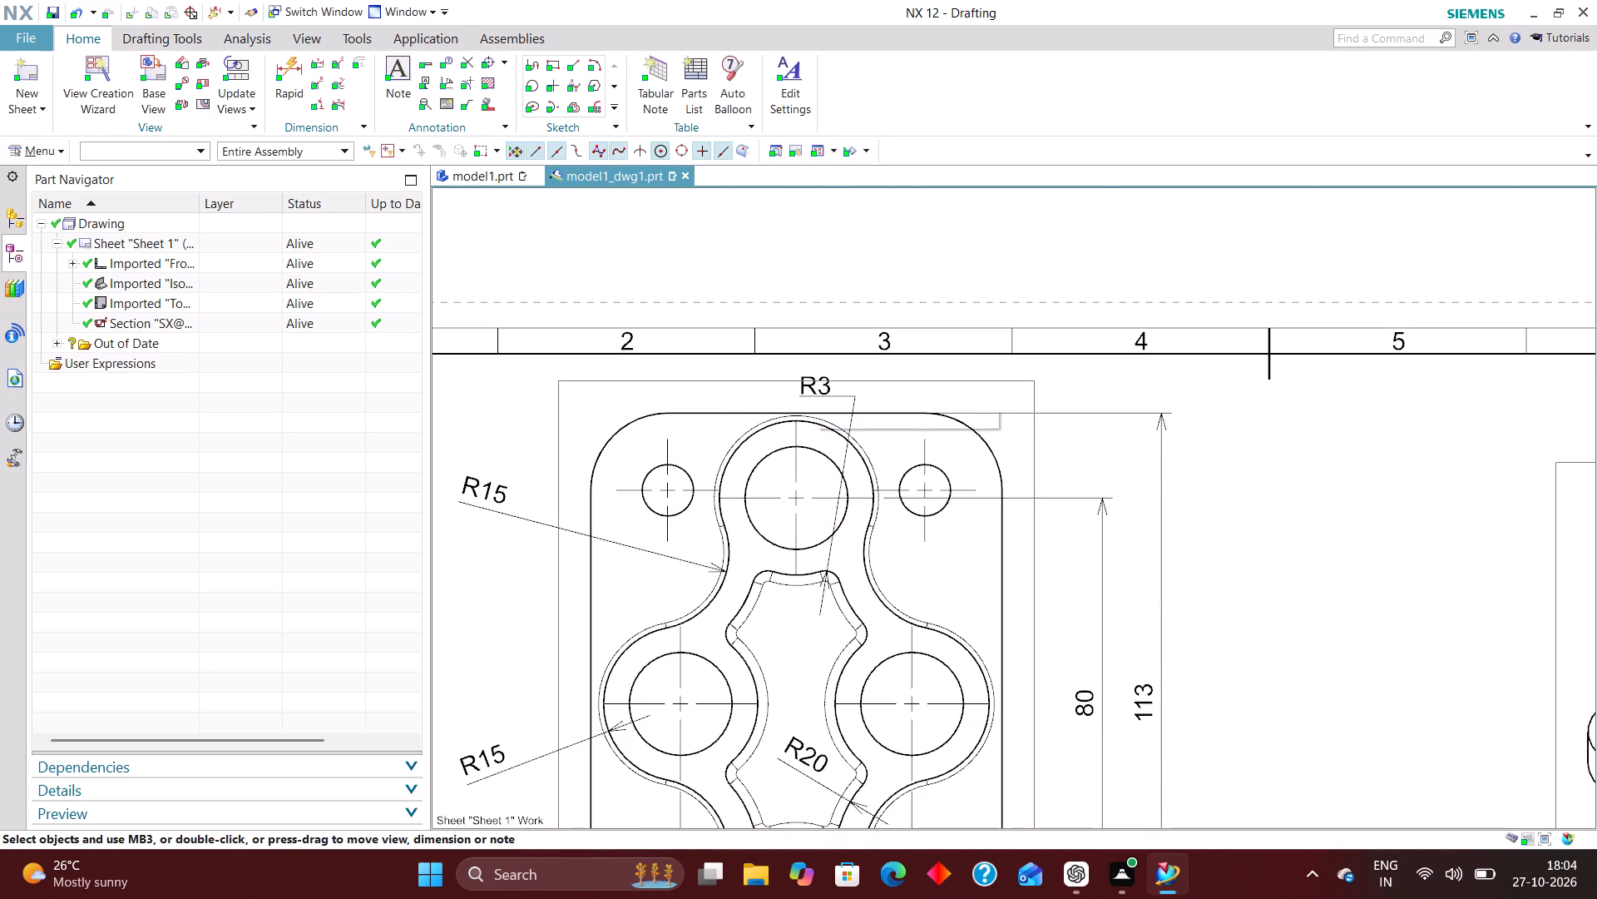
Raise the left boss's R15 dimension, extend its dimension line to the boss centre, and set its arrow to Out.
scroll(665, 457, "down", 3)
scroll(661, 541, "up", 2)
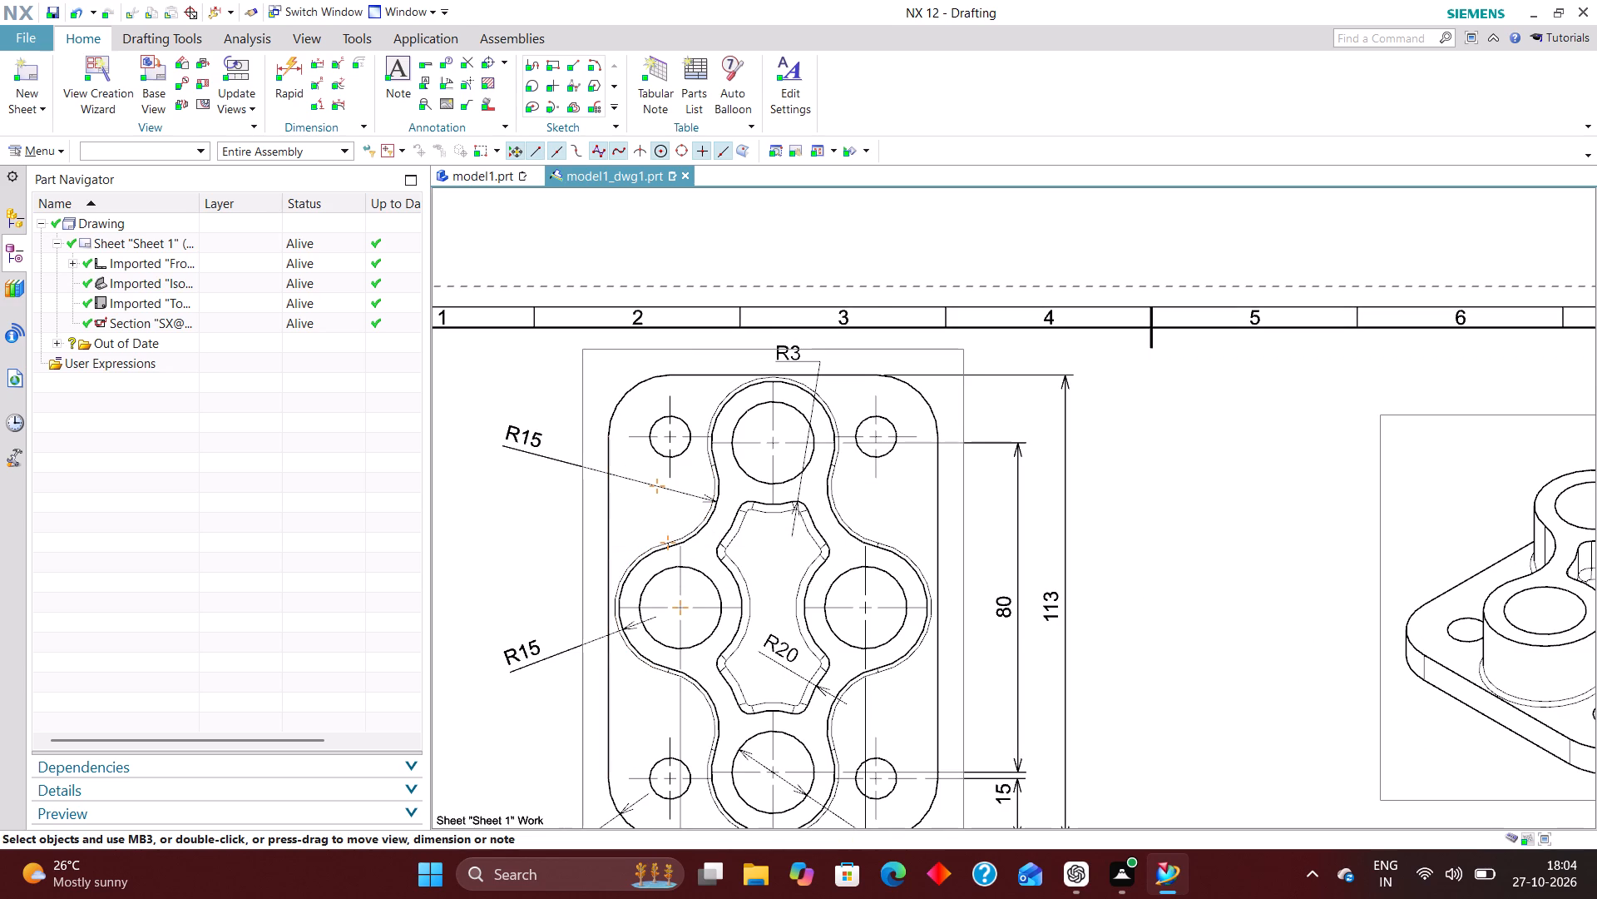
scroll(544, 653, "up", 1)
left_click_drag(518, 658, 554, 554)
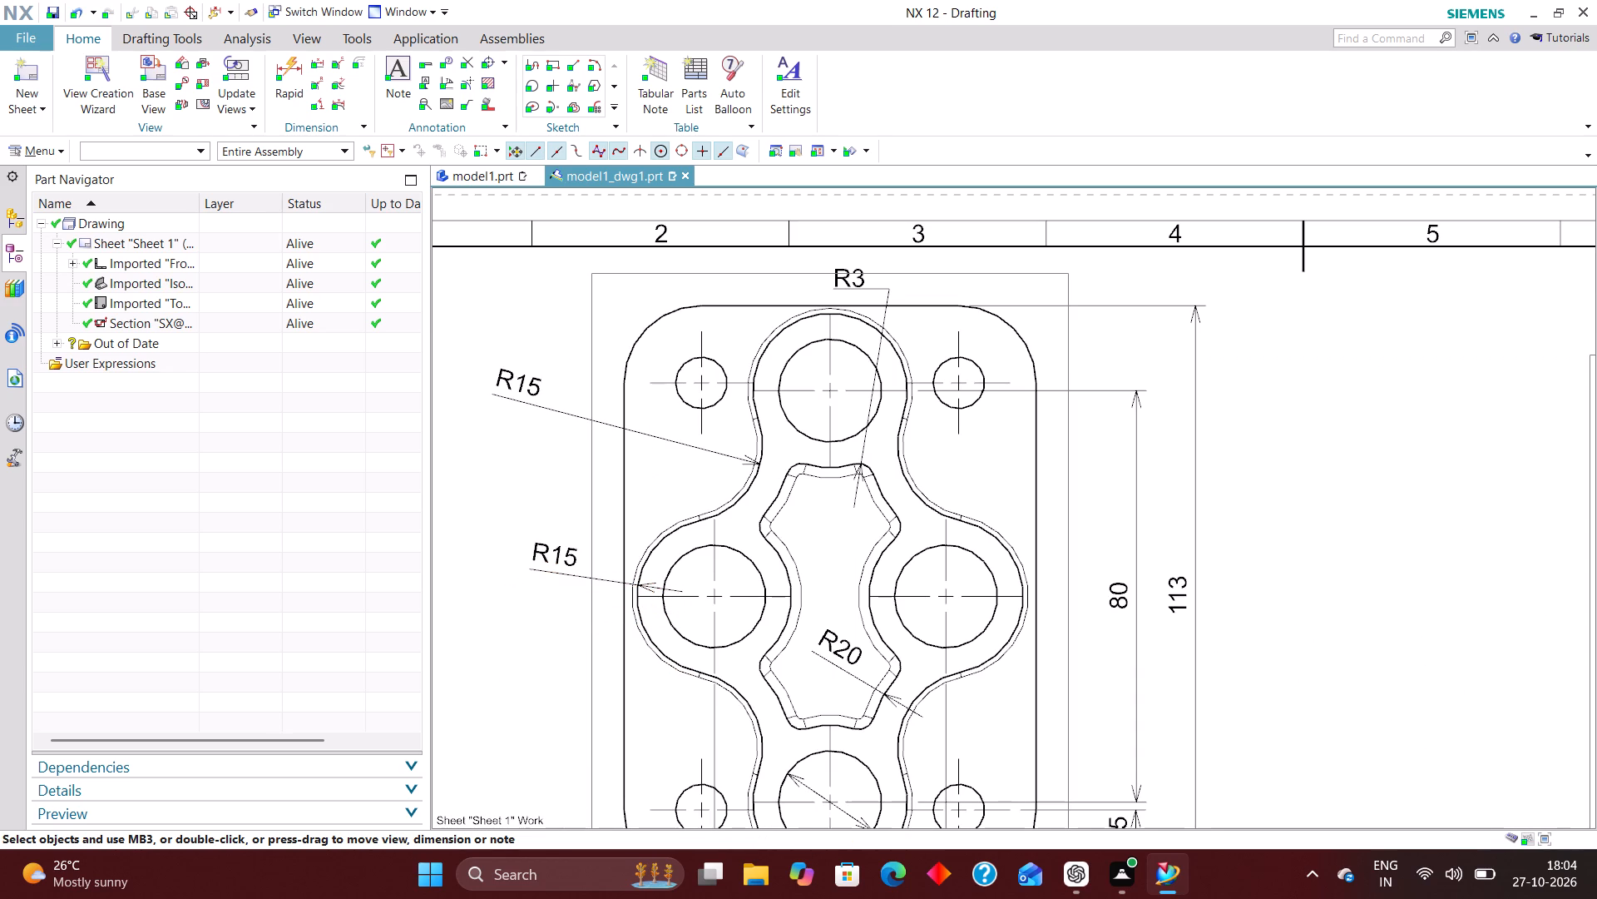
double_click(571, 575)
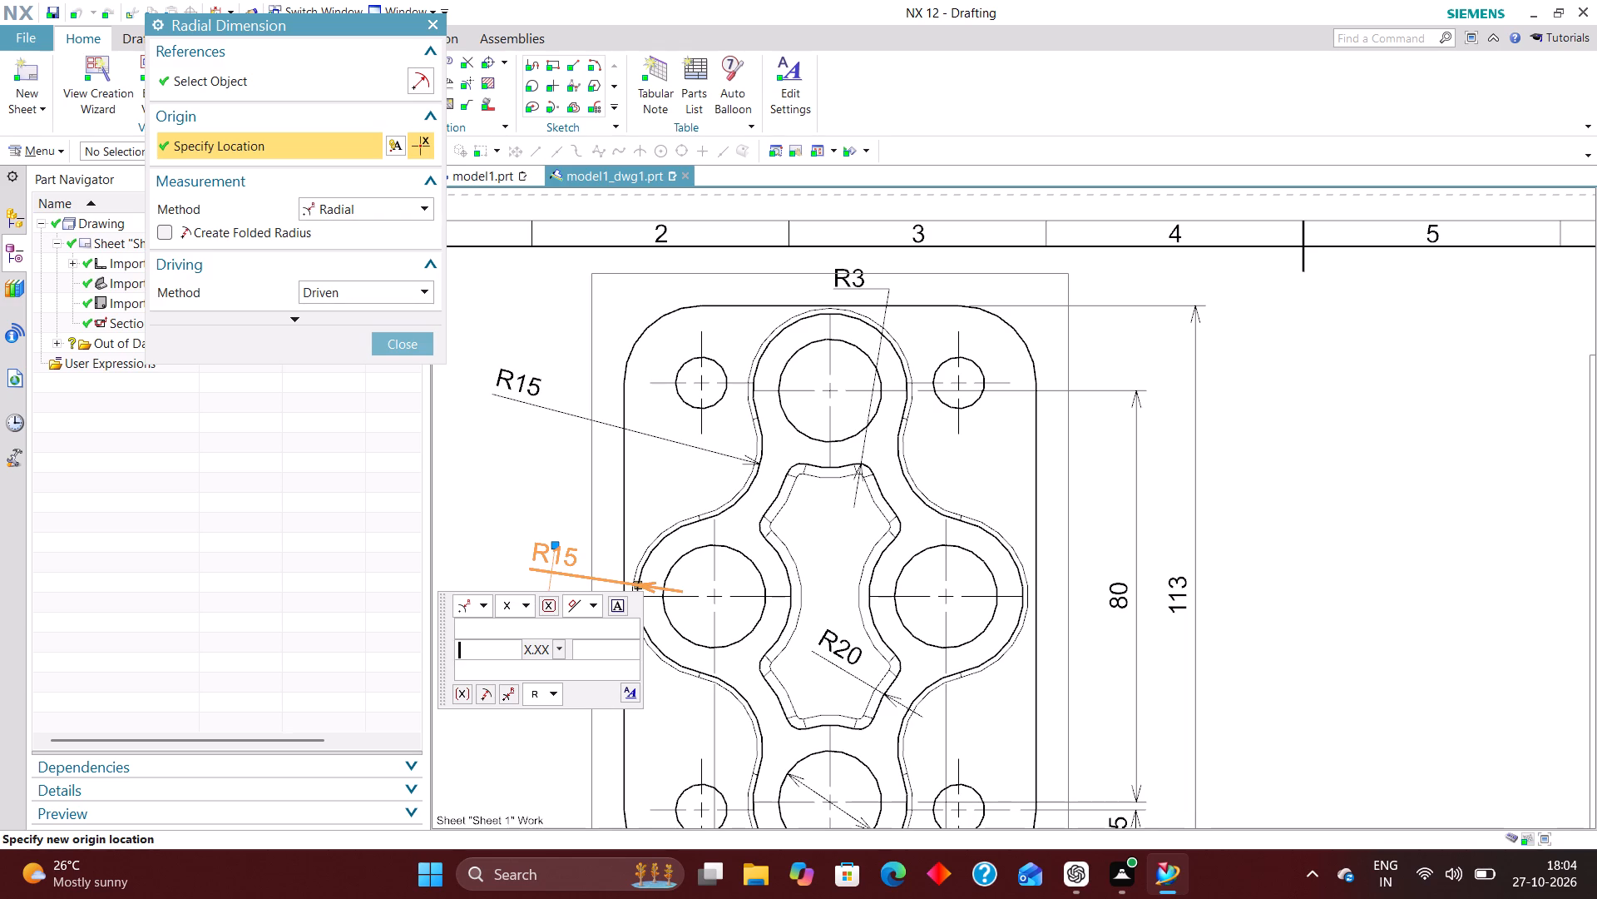
left_click(507, 696)
left_click(640, 584)
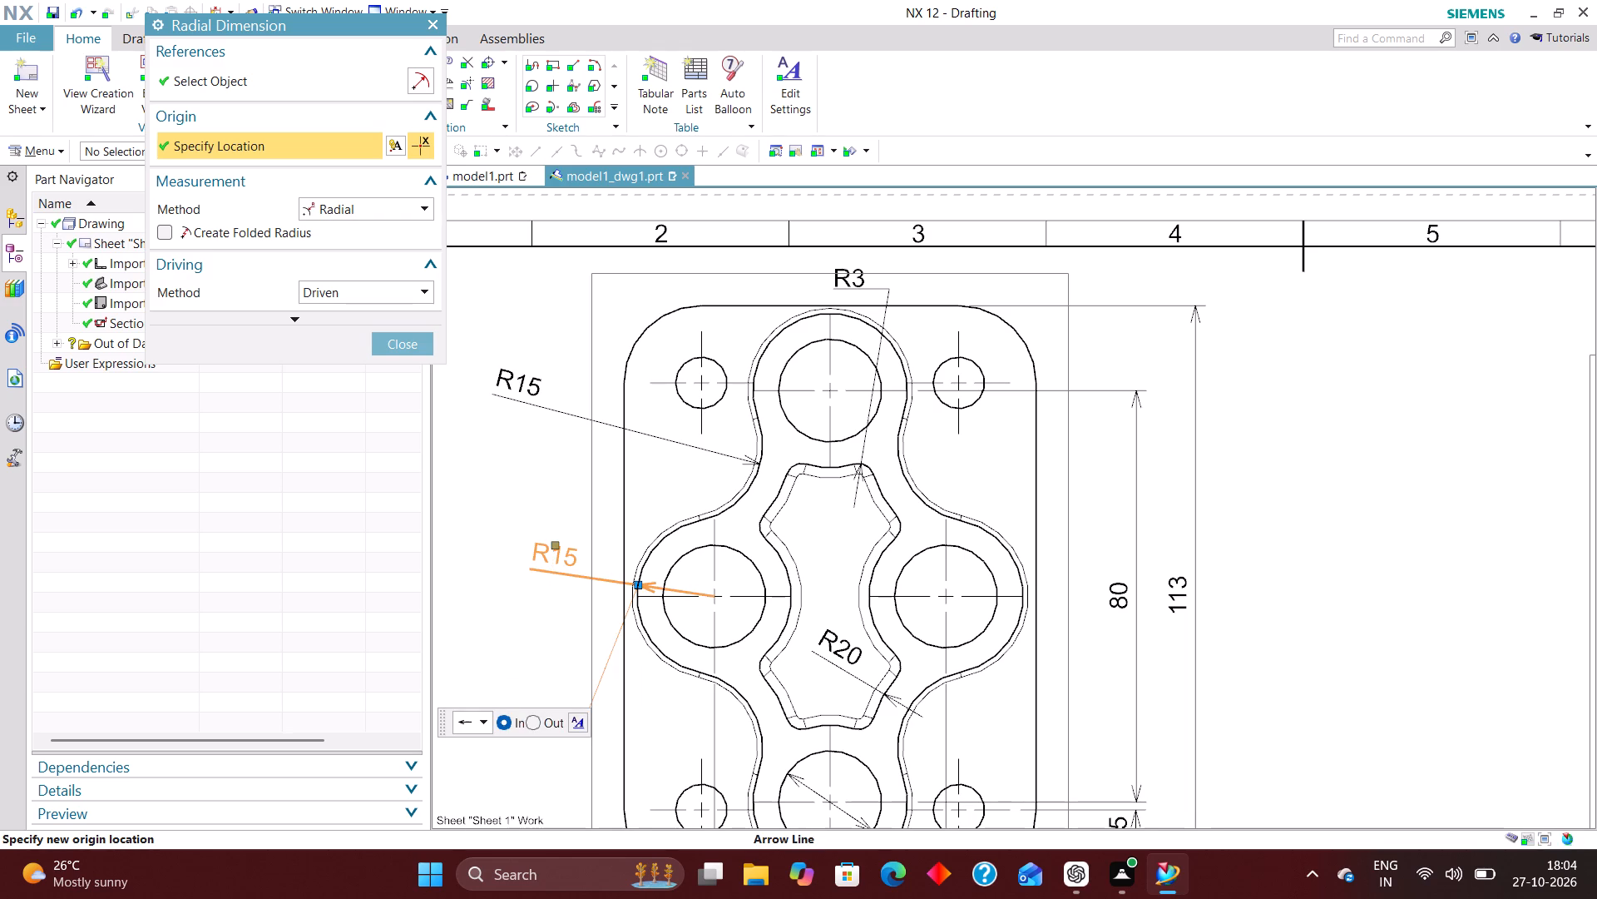
left_click(538, 714)
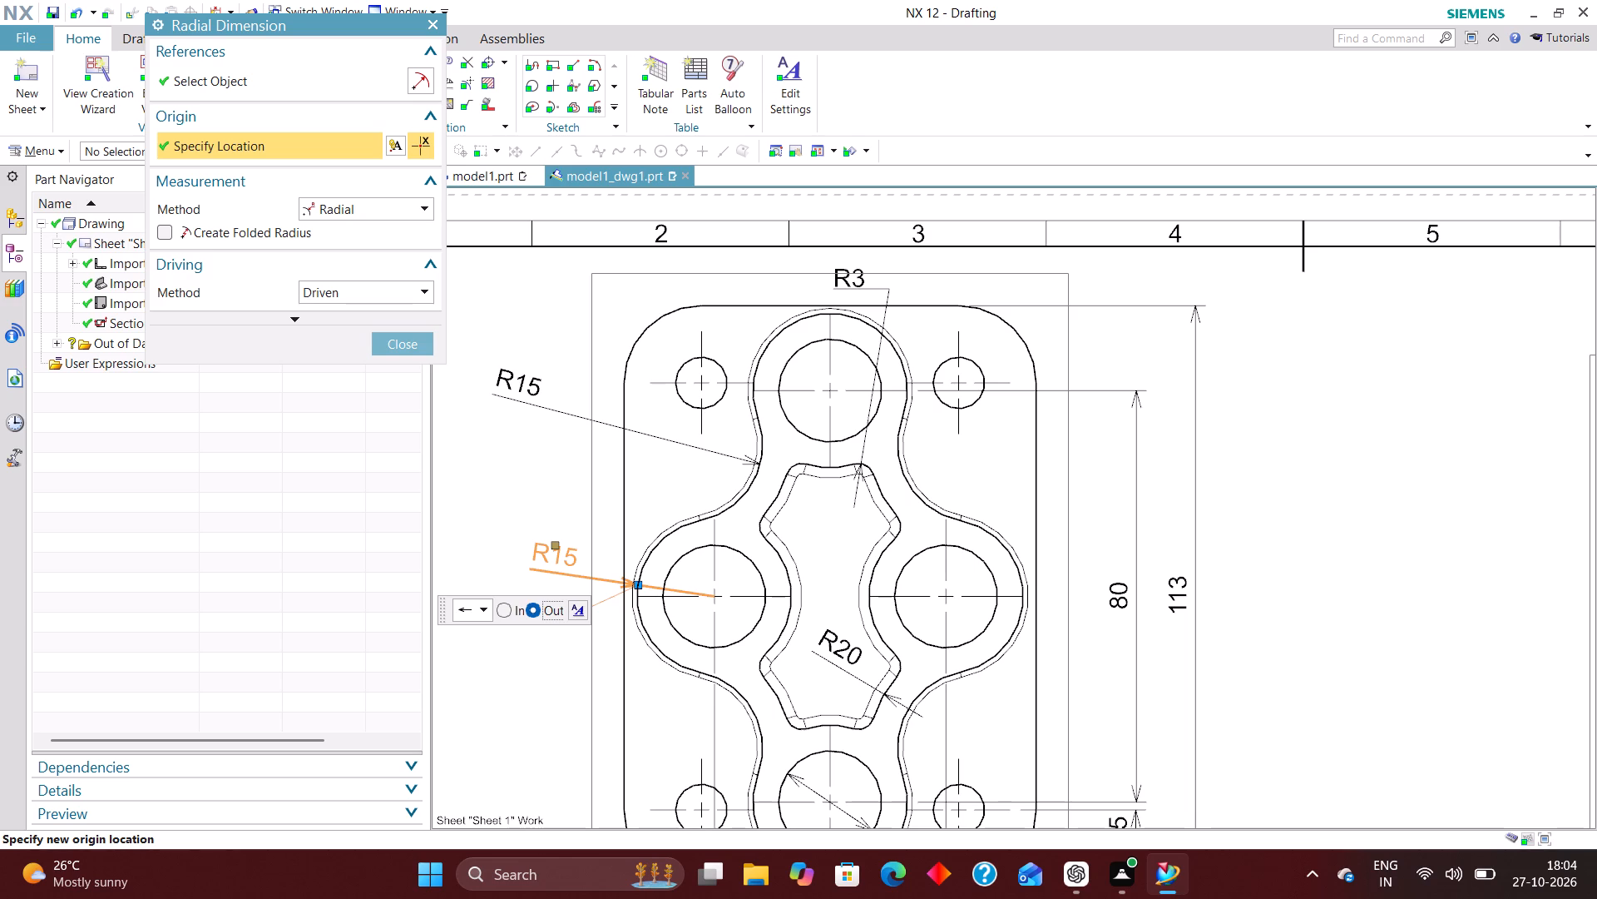
left_click(418, 345)
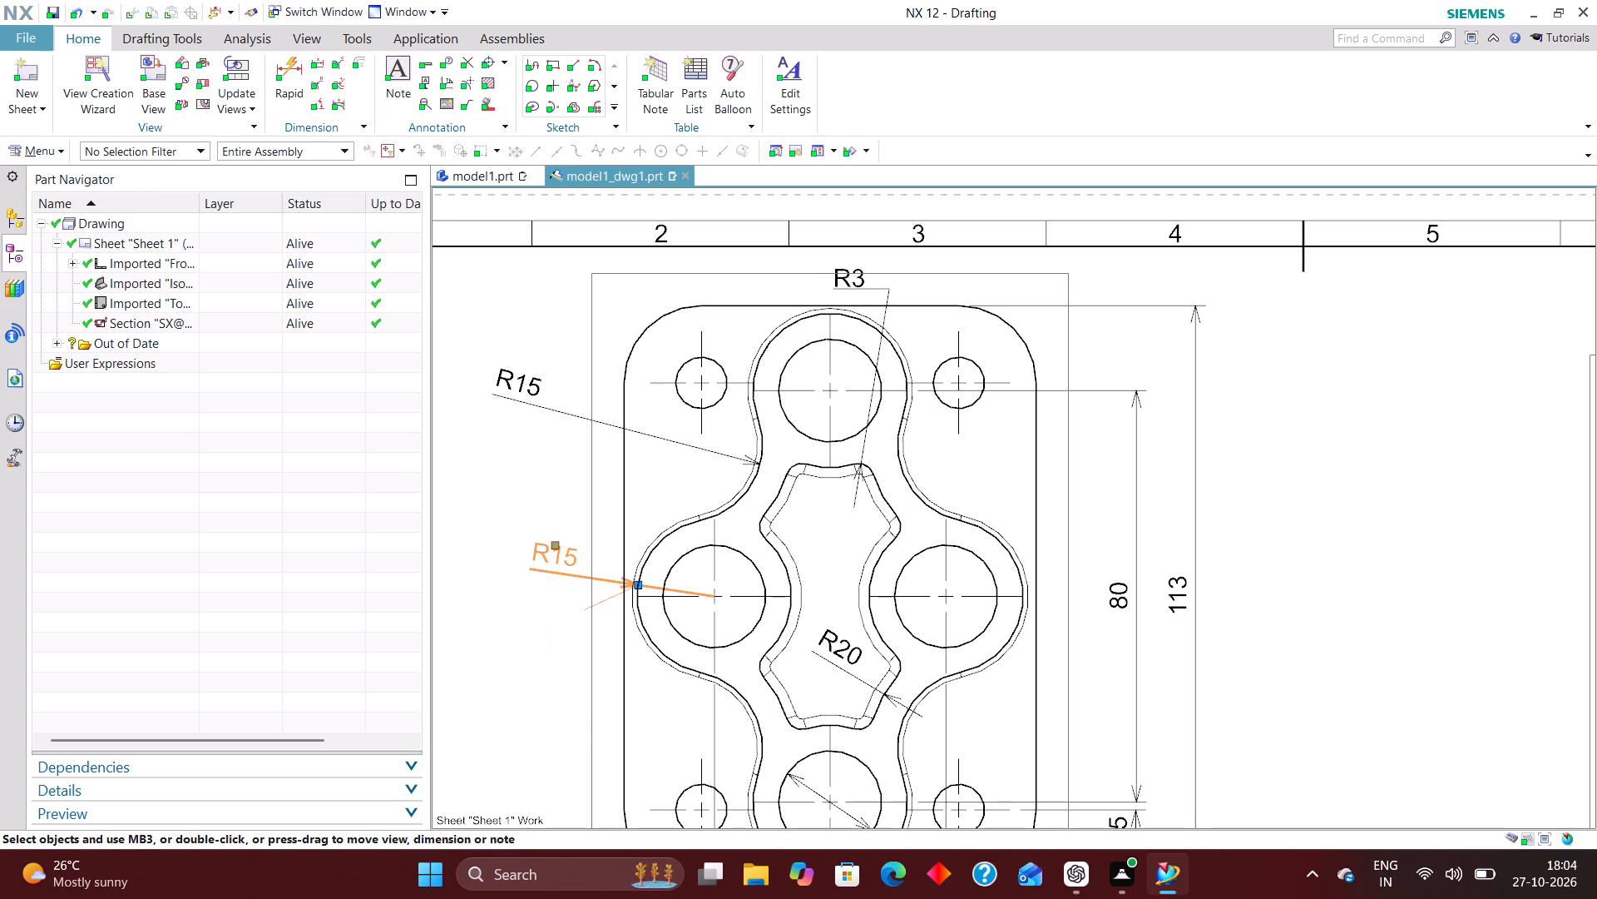
Move the left boss's R15 dimension higher so its leader slopes down to the boss from the upper left.
left_click_drag(572, 569, 536, 514)
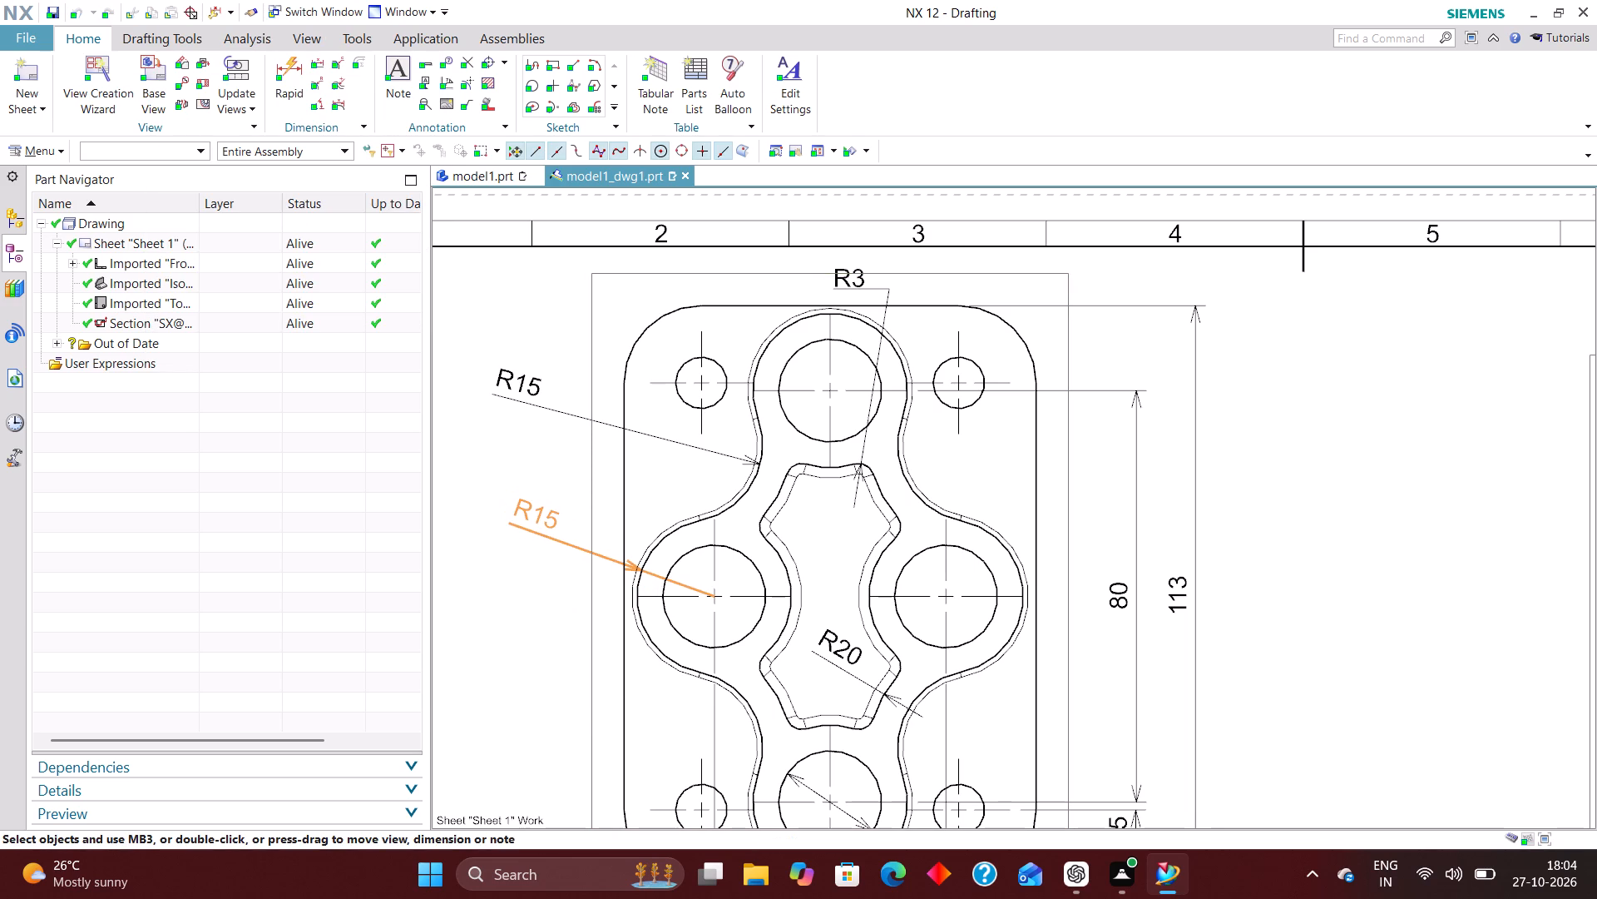
left_click_drag(536, 514, 558, 514)
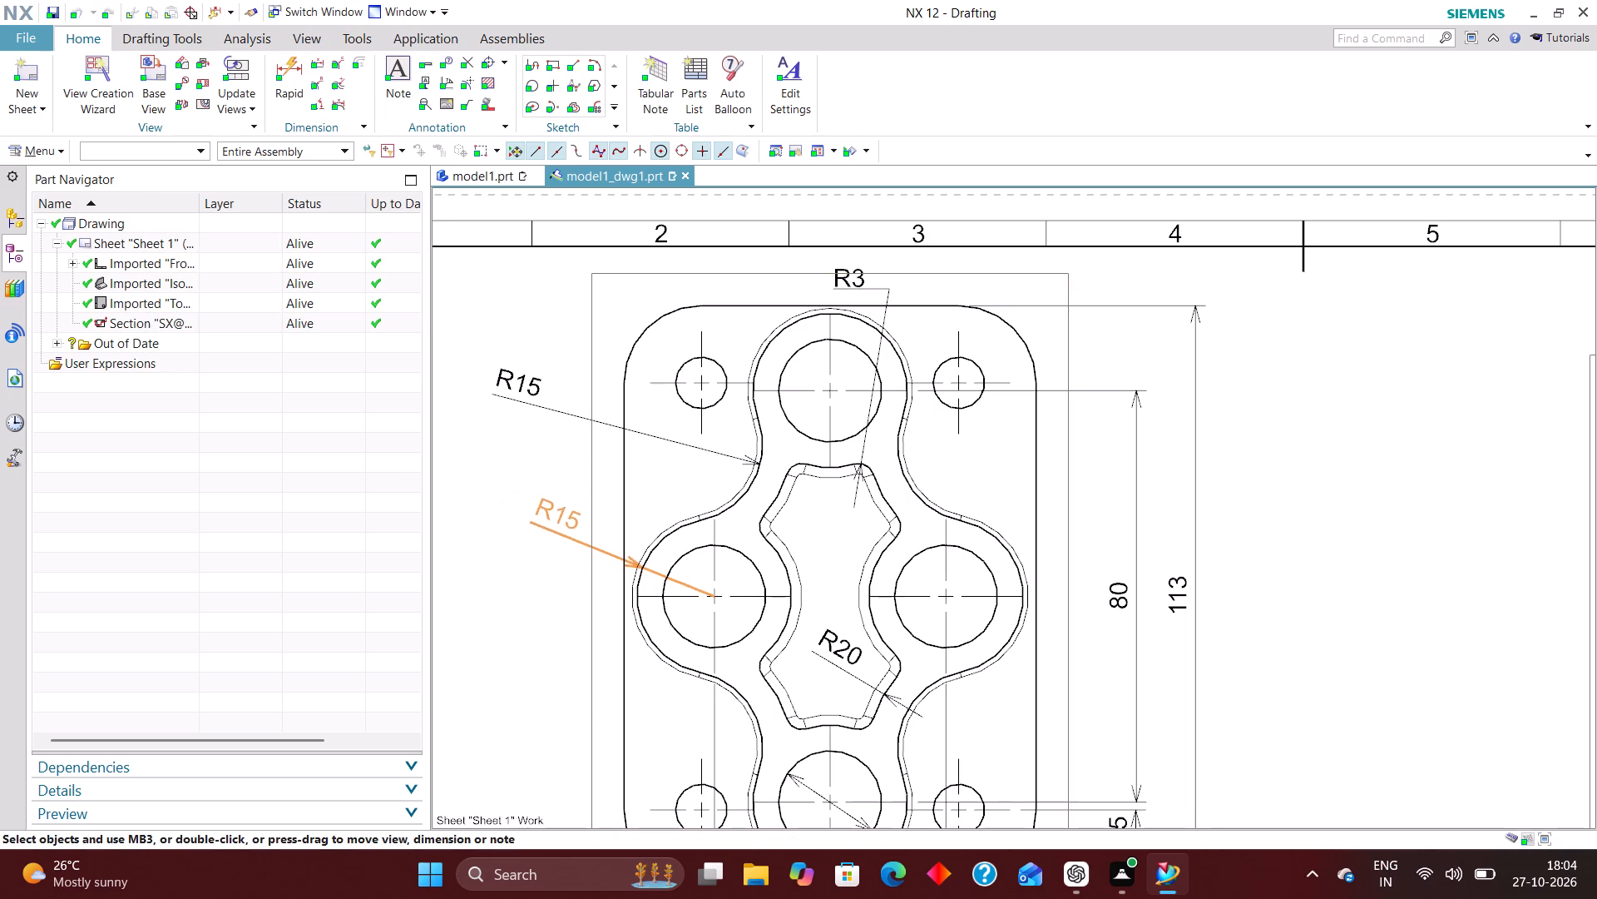
left_click_drag(558, 514, 564, 500)
Set the left boss's R15 text orientation to Horizontal Text with its position as Text above Stub.
double_click(543, 503)
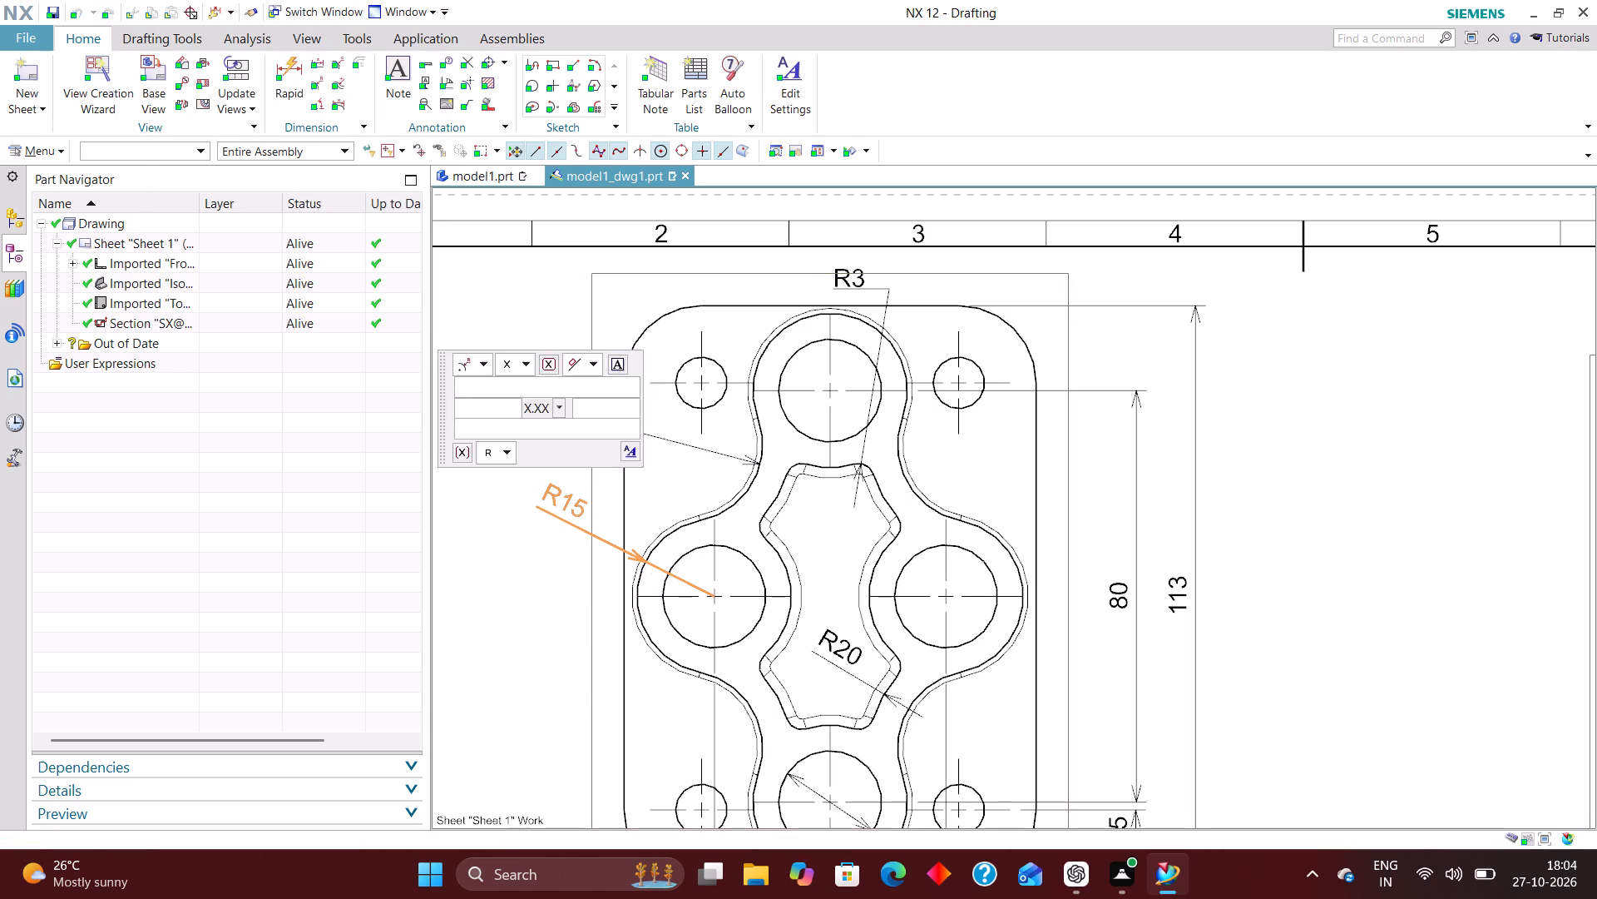
left_click(637, 629)
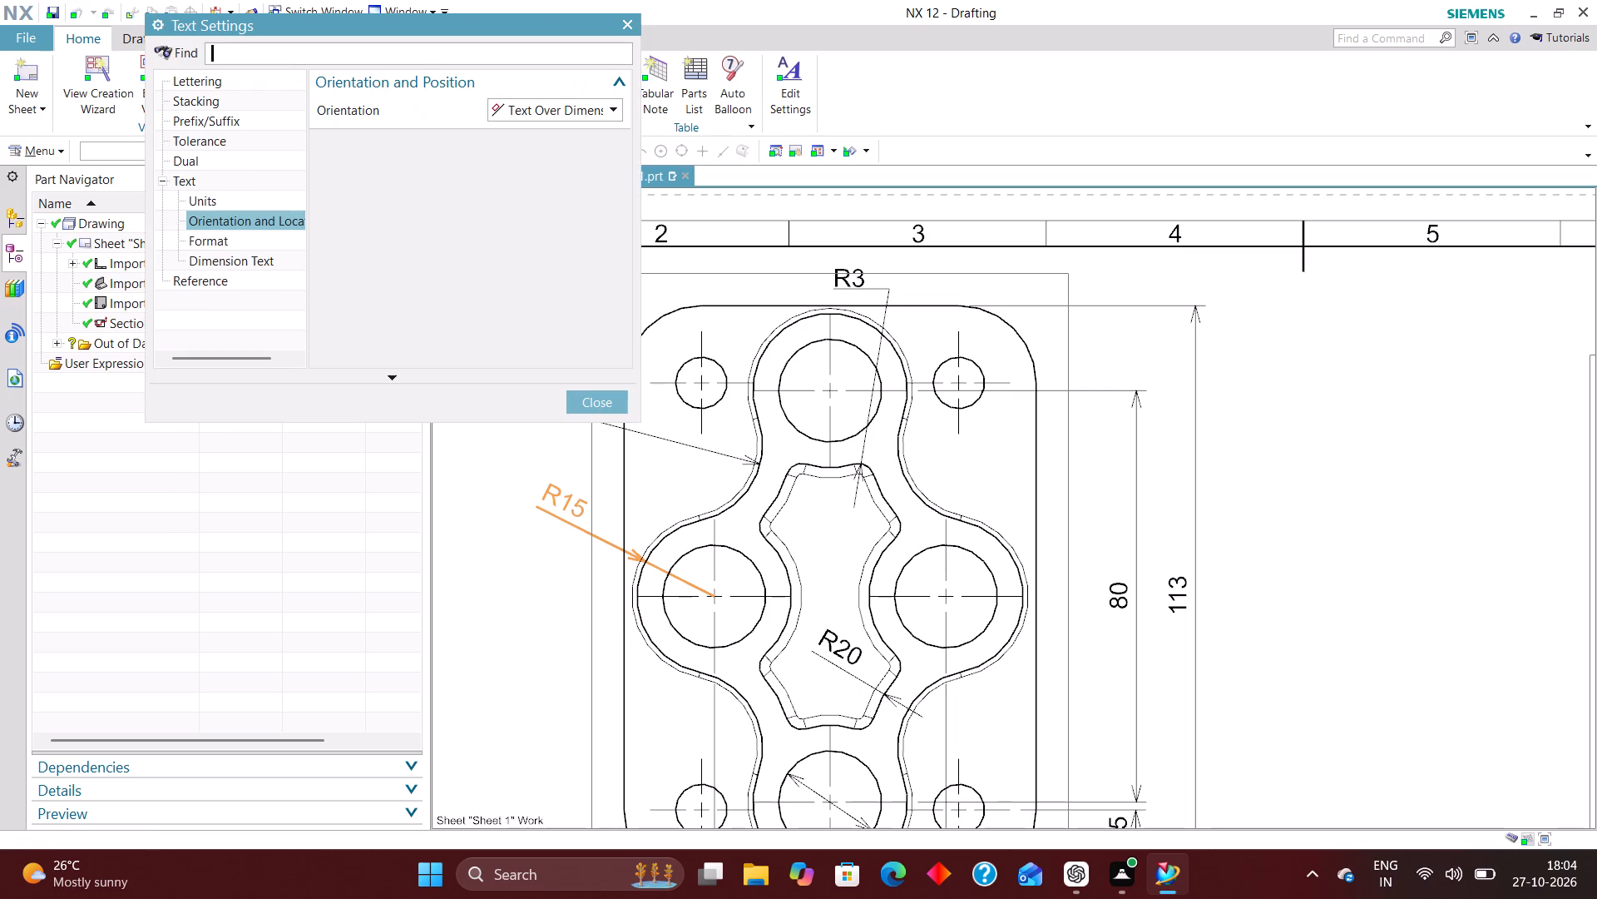
left_click(576, 102)
left_click(563, 131)
left_click(589, 133)
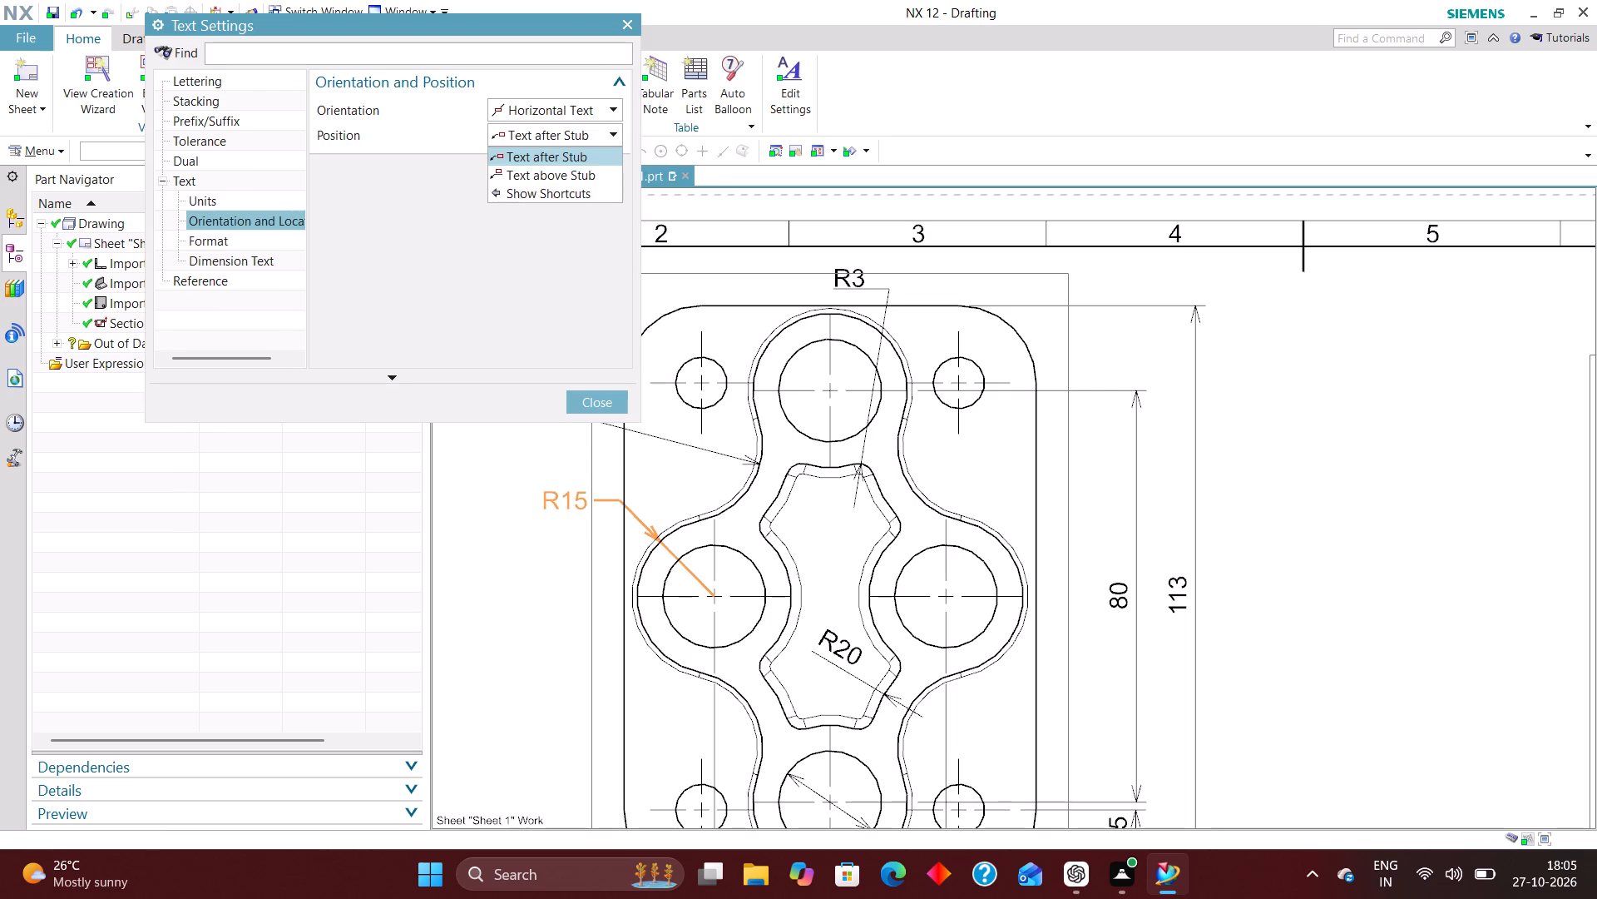
left_click(585, 175)
left_click(594, 401)
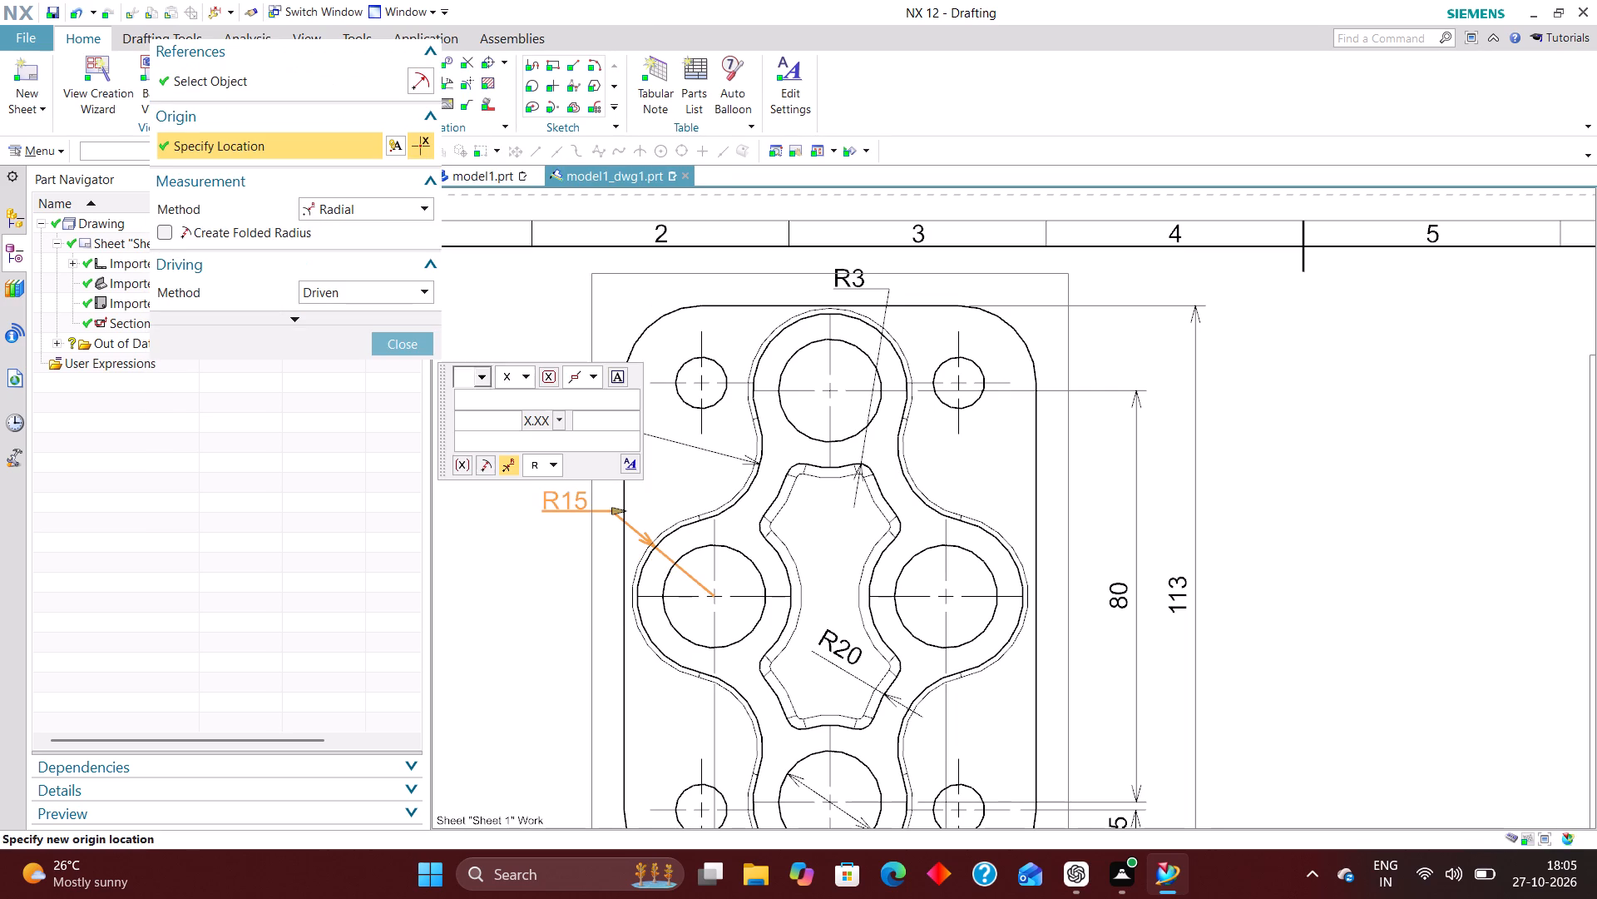
left_click(421, 348)
Move the left boss's R15 text farther outward, clear of the plate's left edge.
scroll(726, 405, "down", 3)
scroll(700, 458, "up", 4)
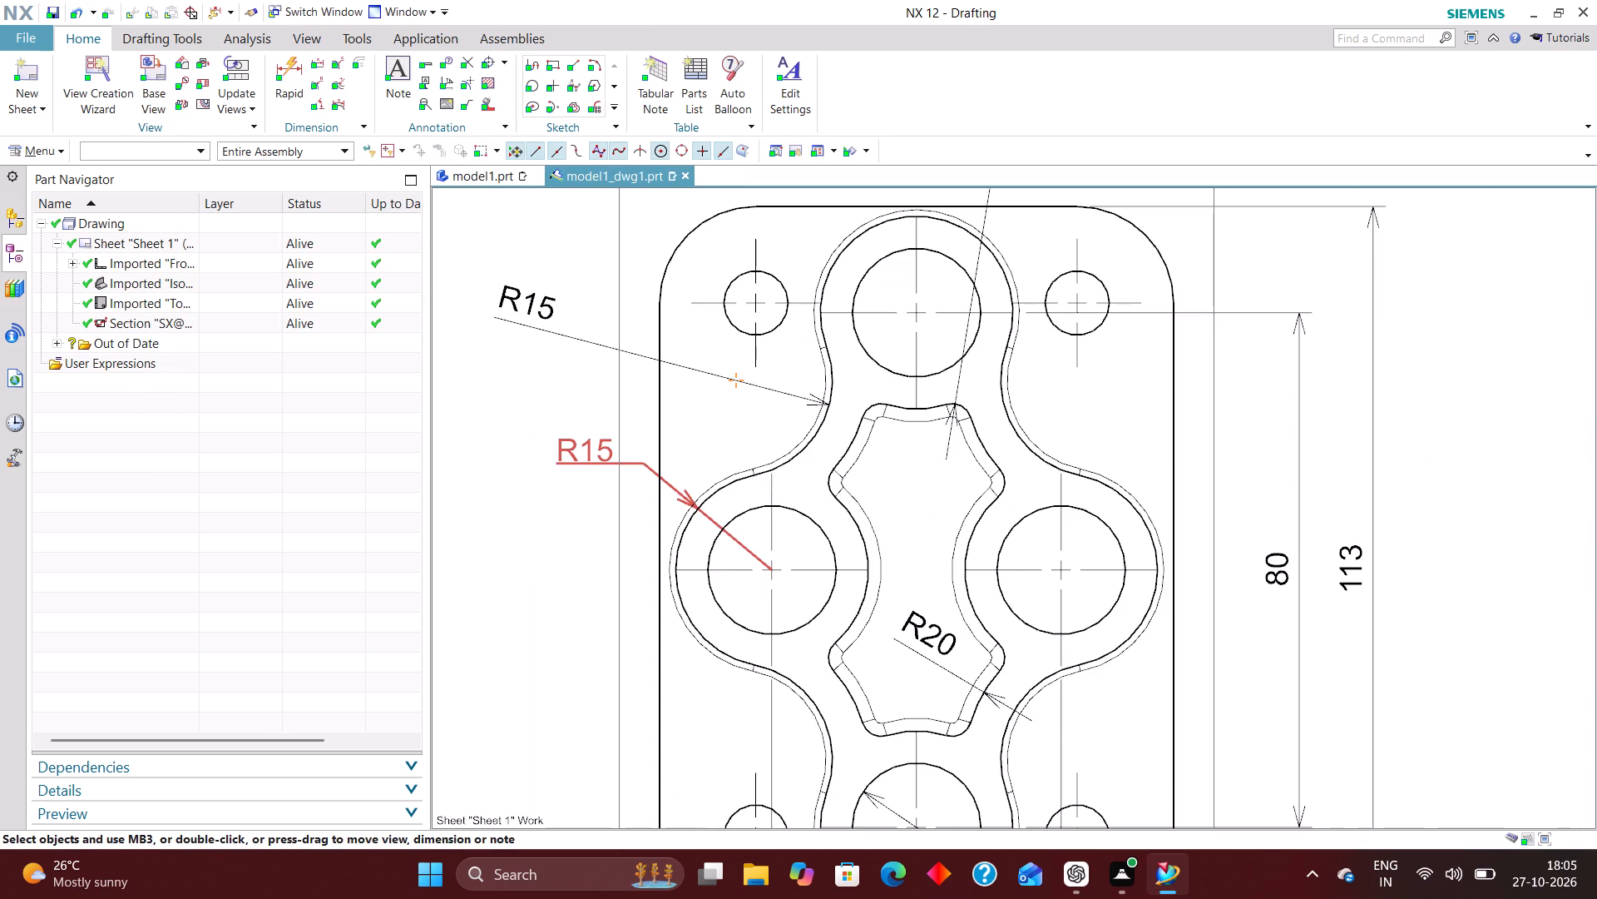
left_click_drag(579, 454, 504, 430)
Move the concave R15 dimension between the top and left bosses inside the plate outline, beside the upper-left mounting hole.
scroll(621, 462, "down", 2)
scroll(522, 319, "up", 1)
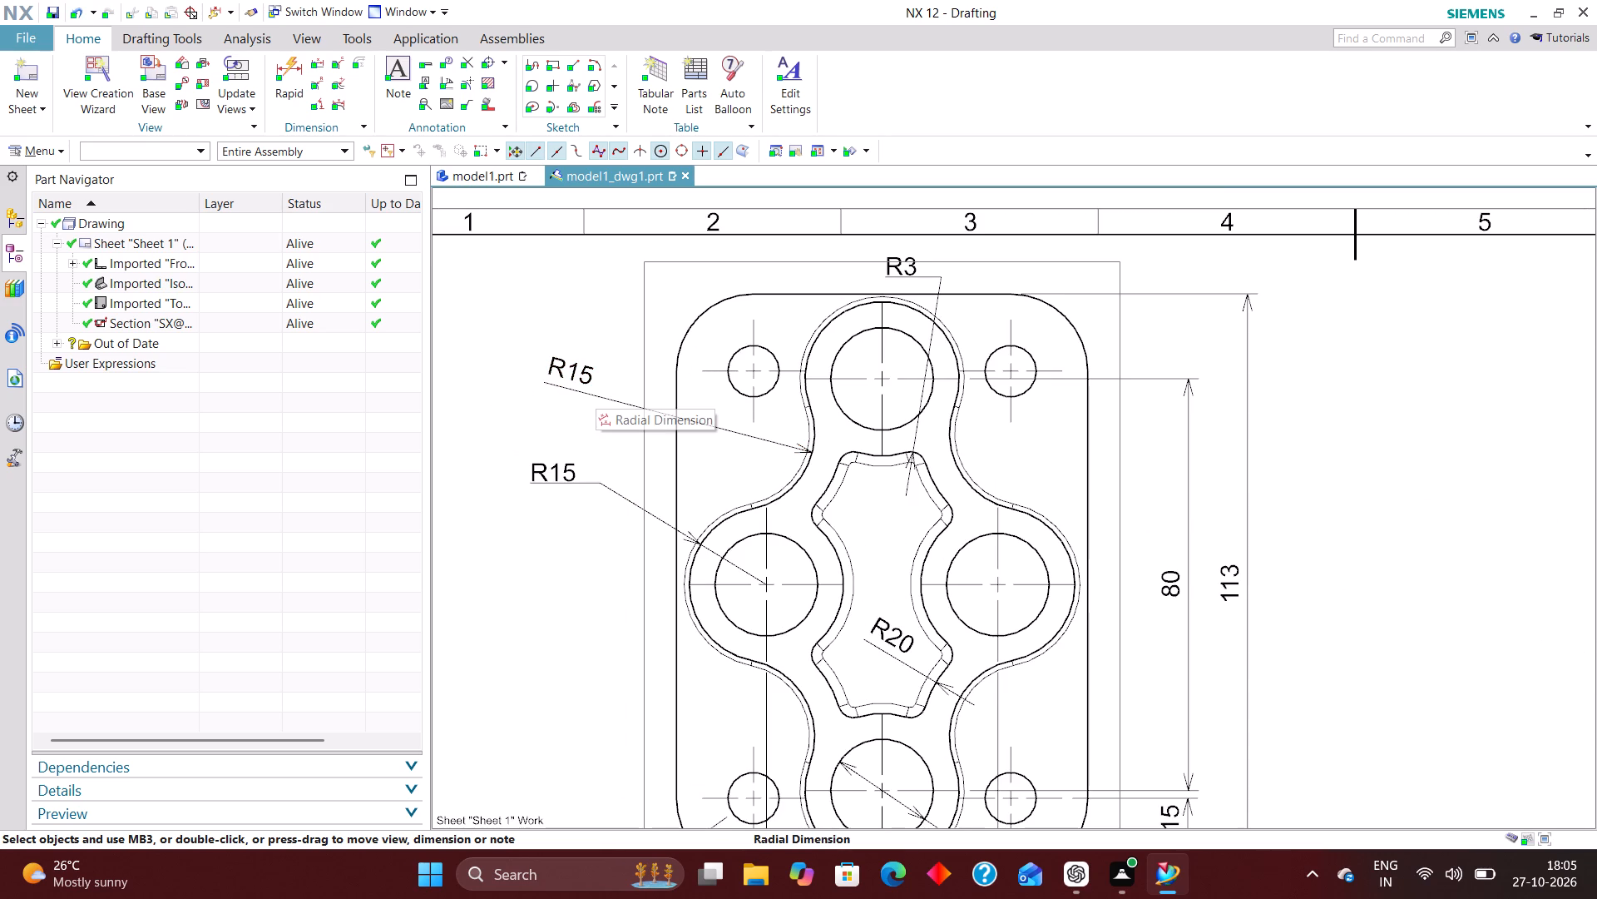
left_click_drag(572, 369, 706, 389)
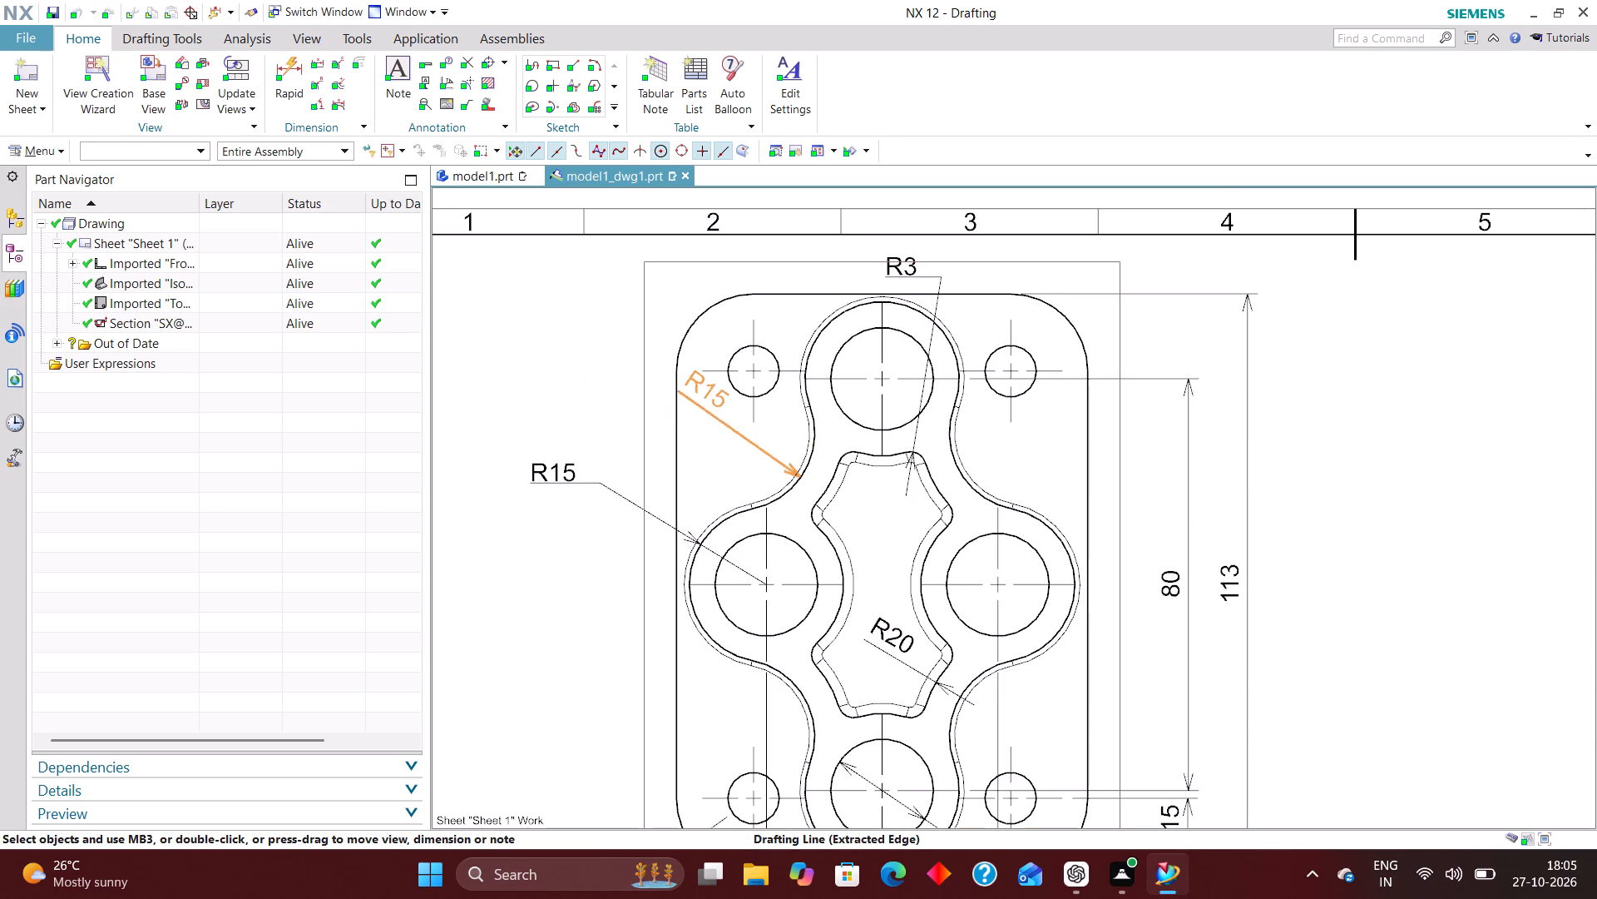
left_click_drag(706, 389, 705, 385)
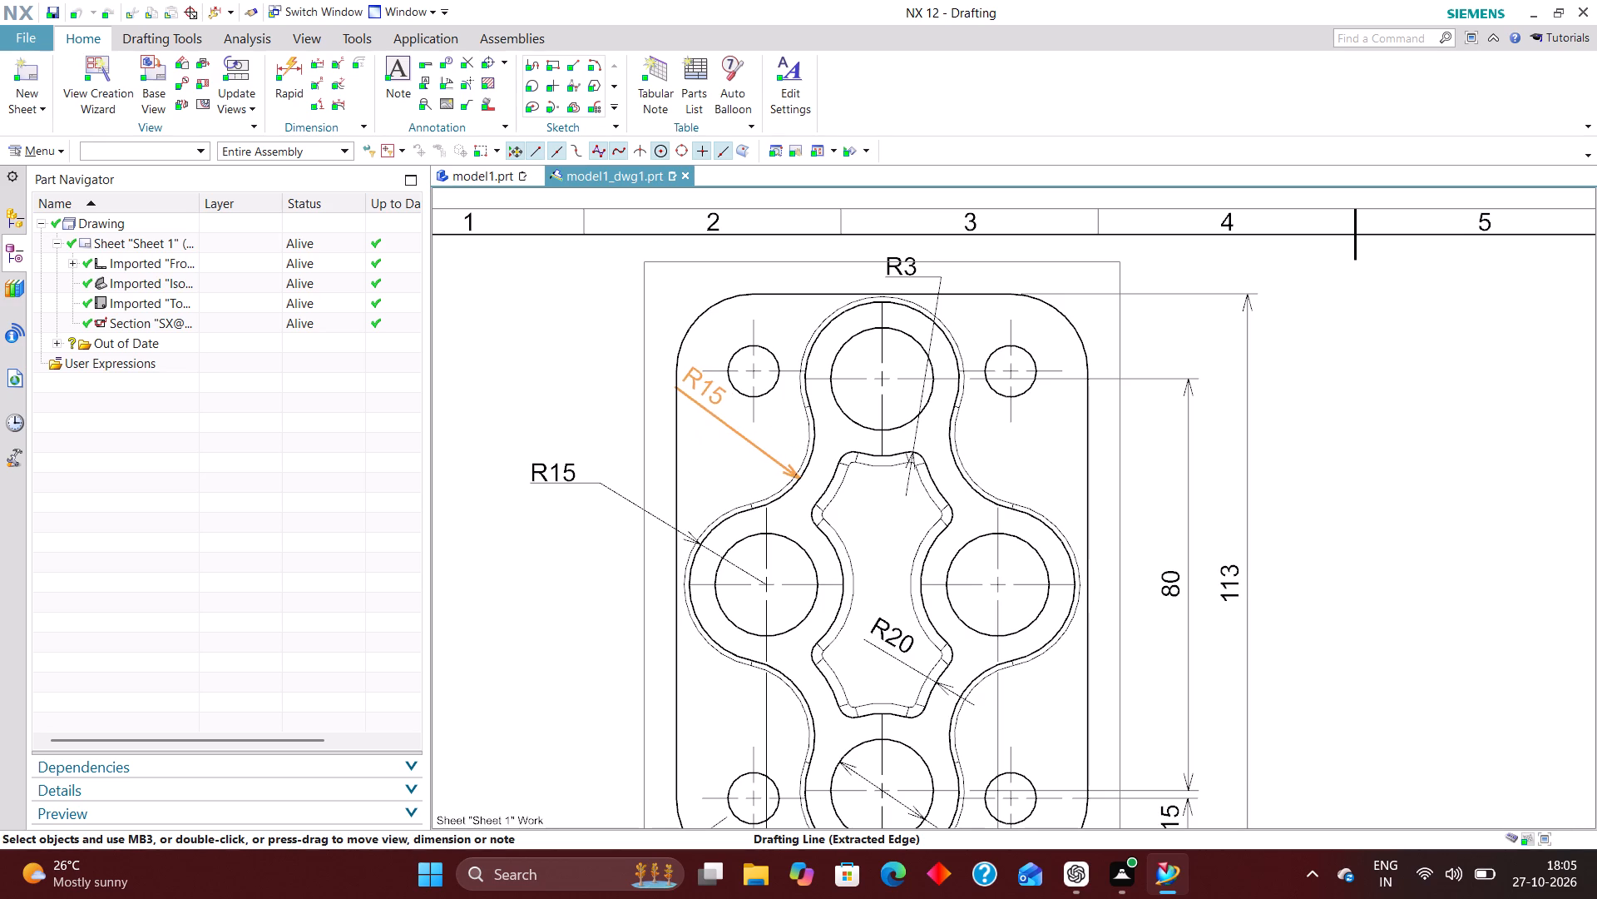
left_click_drag(705, 385, 707, 385)
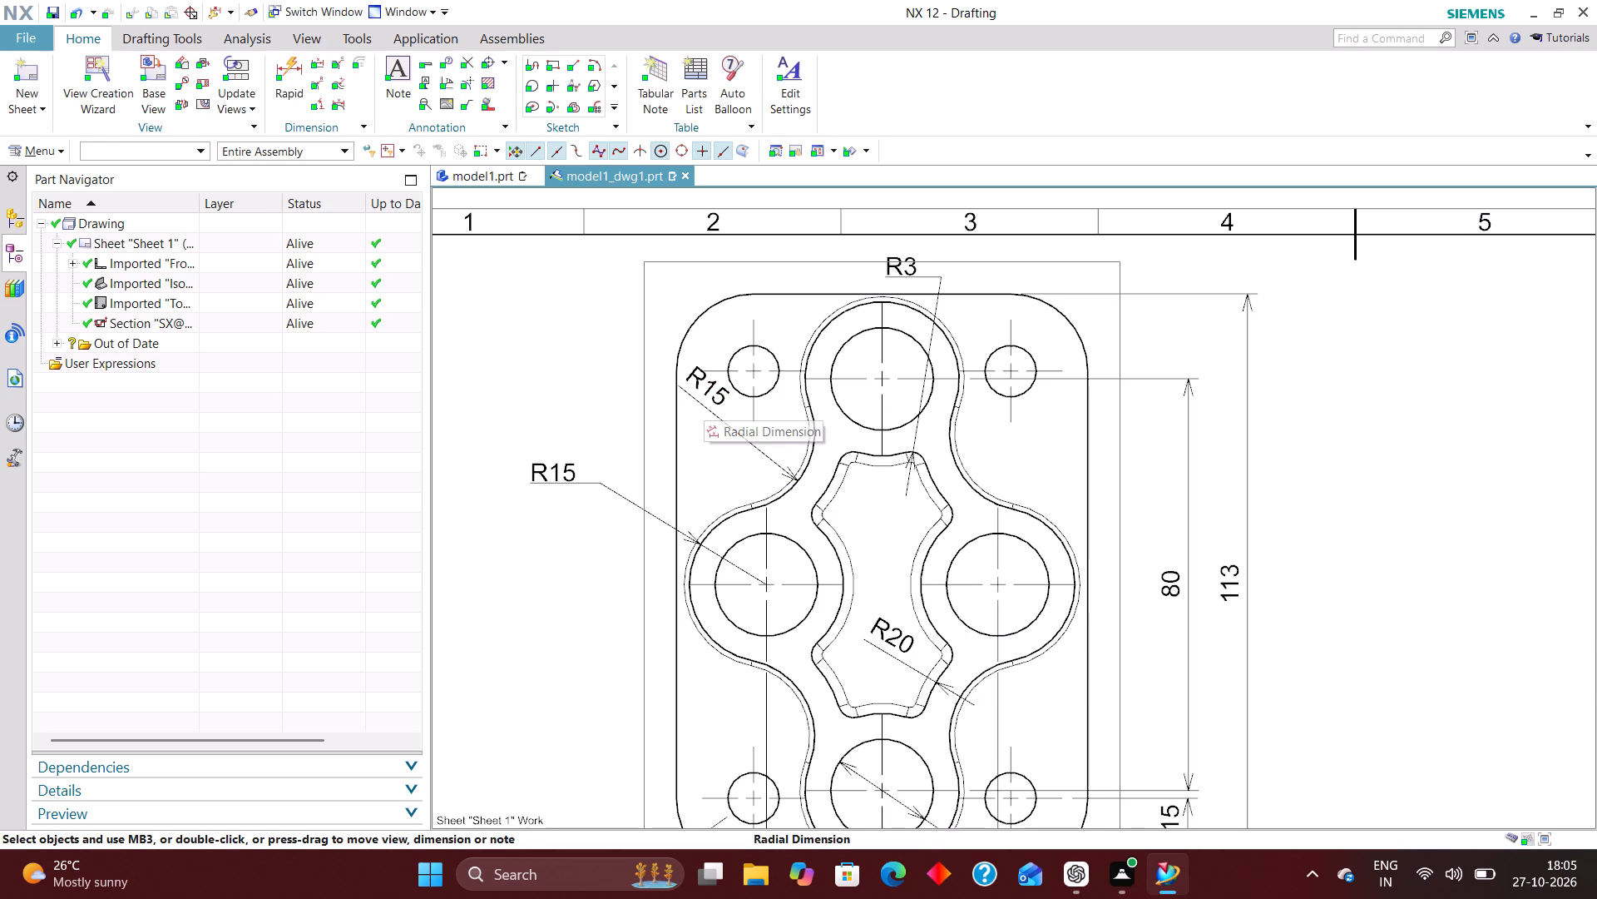
Set the bottom boss's Ø20 dimension text orientation to Horizontal Text with its position as Text above Stub.
scroll(532, 381, "down", 2)
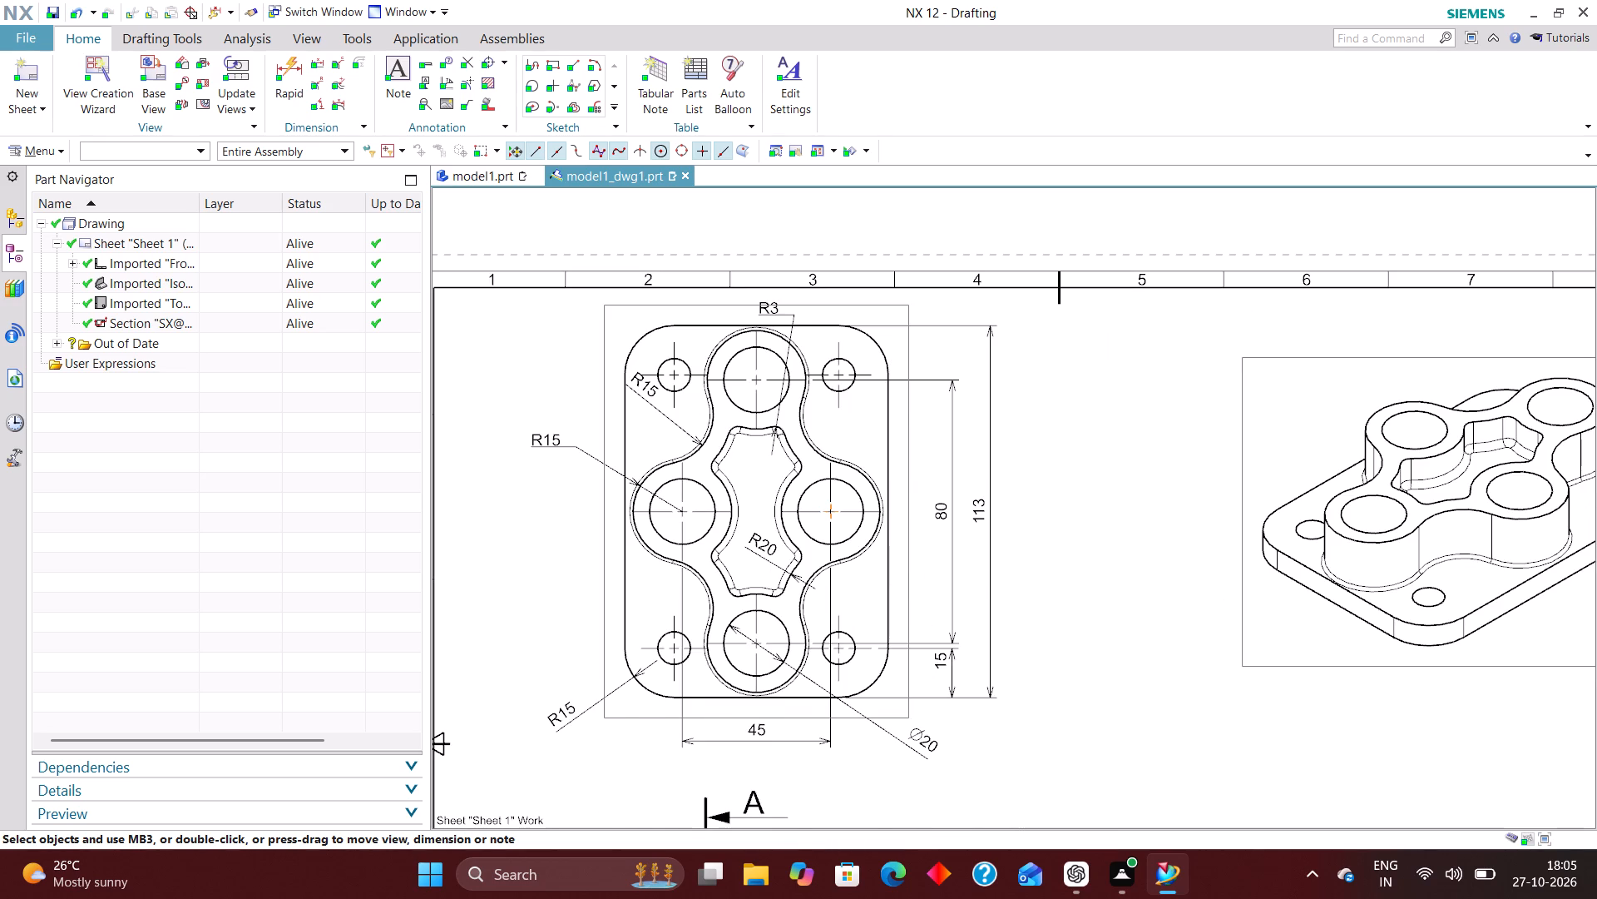
scroll(718, 554, "down", 1)
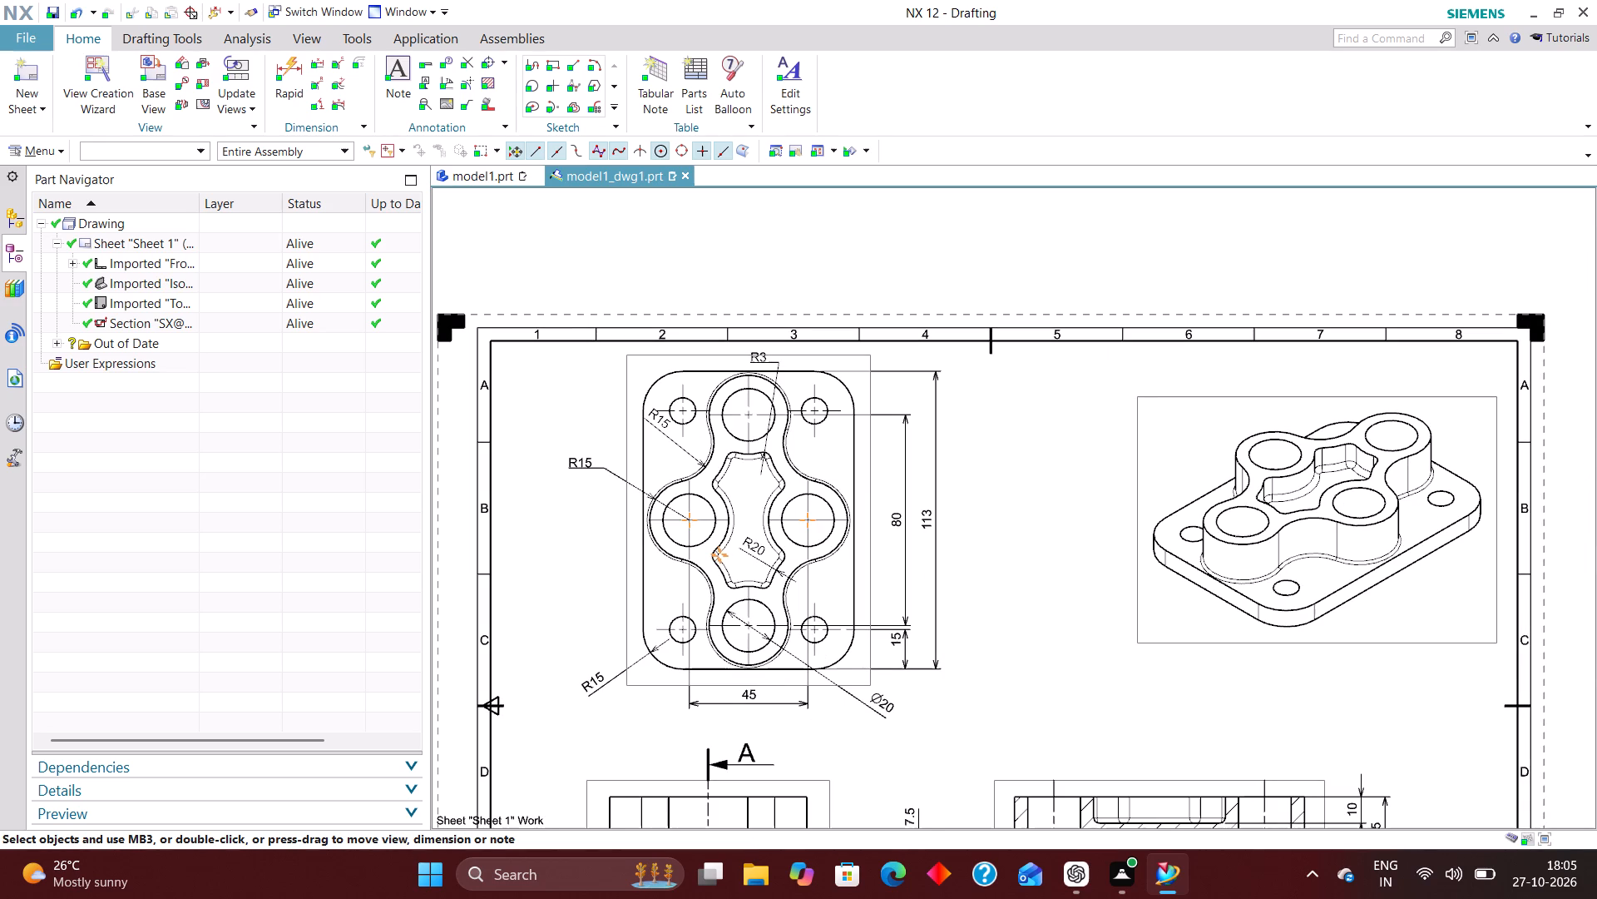
double_click(884, 710)
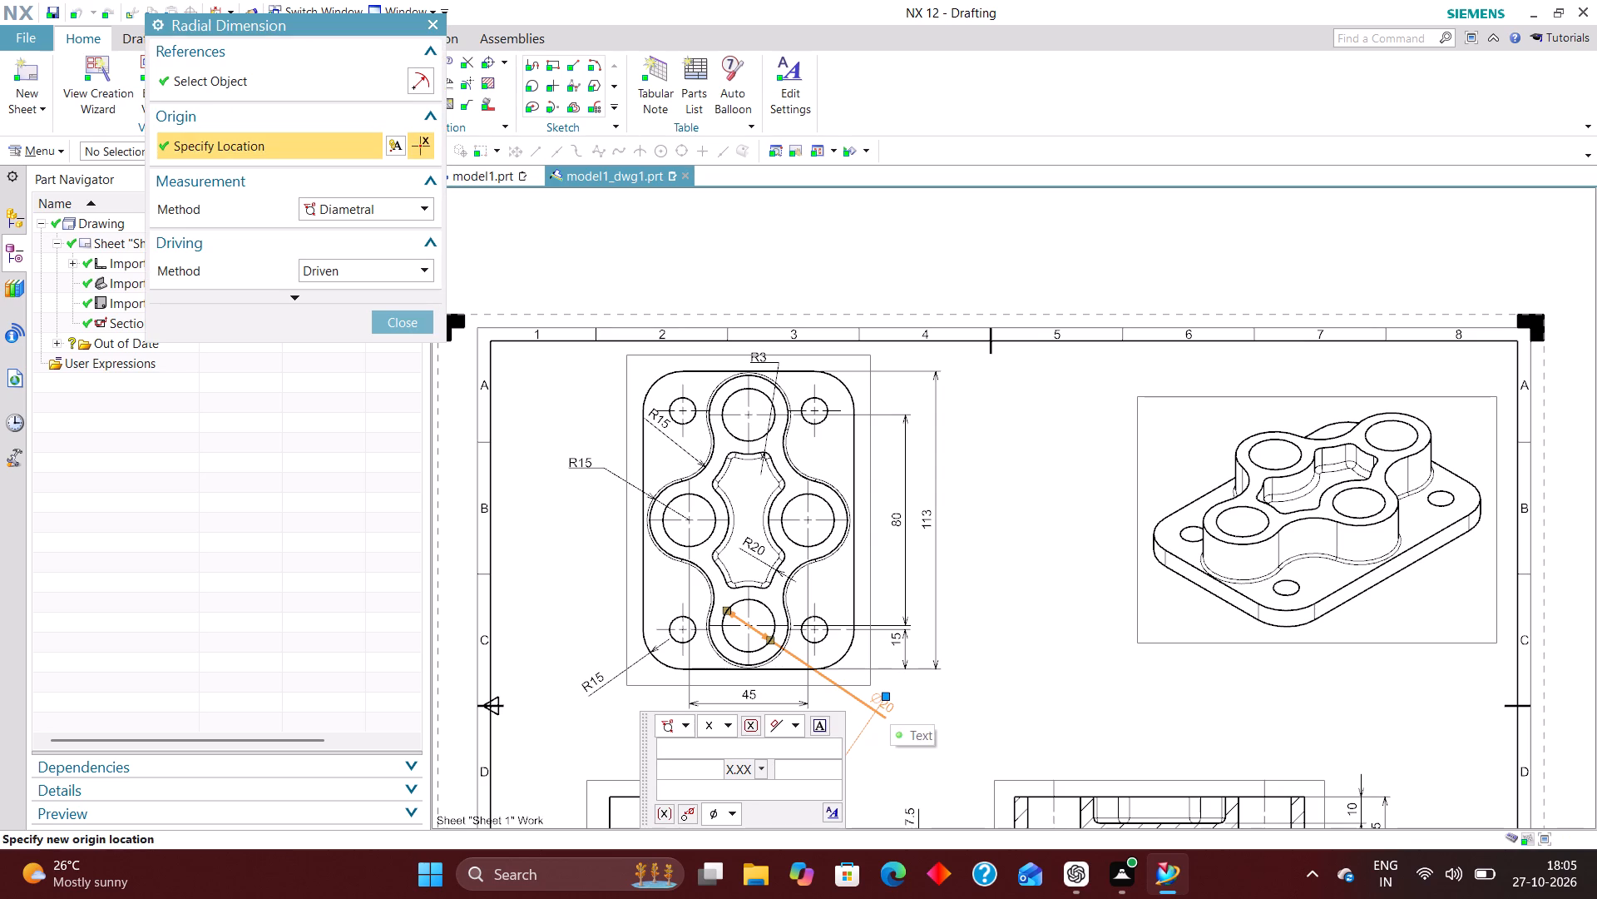
left_click(834, 812)
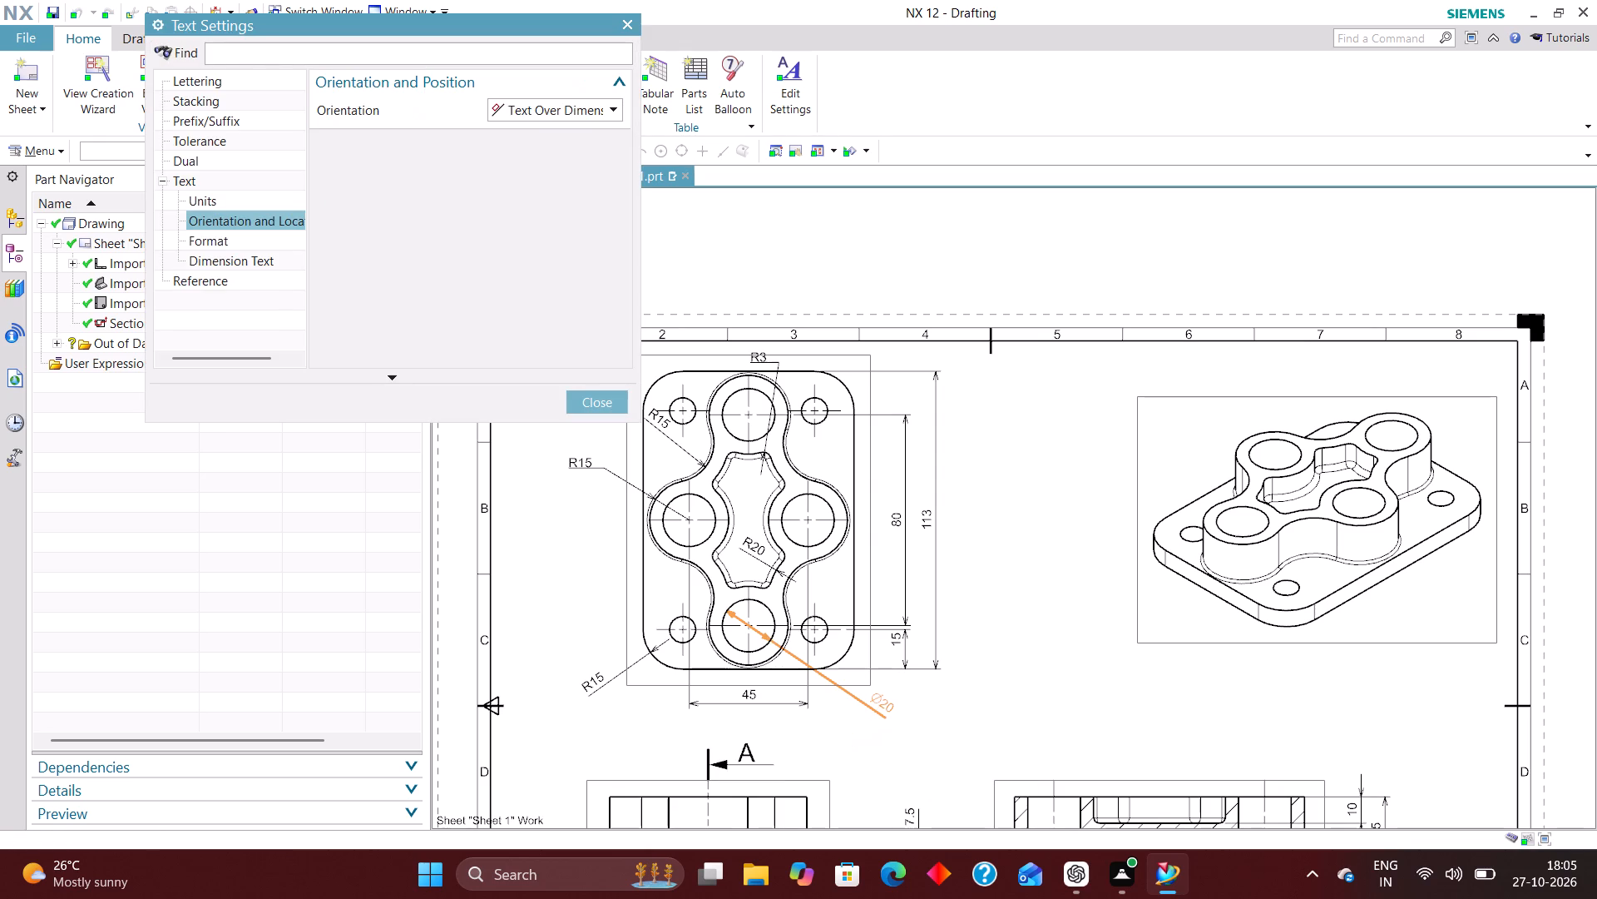
left_click(583, 115)
left_click(594, 132)
left_click(599, 133)
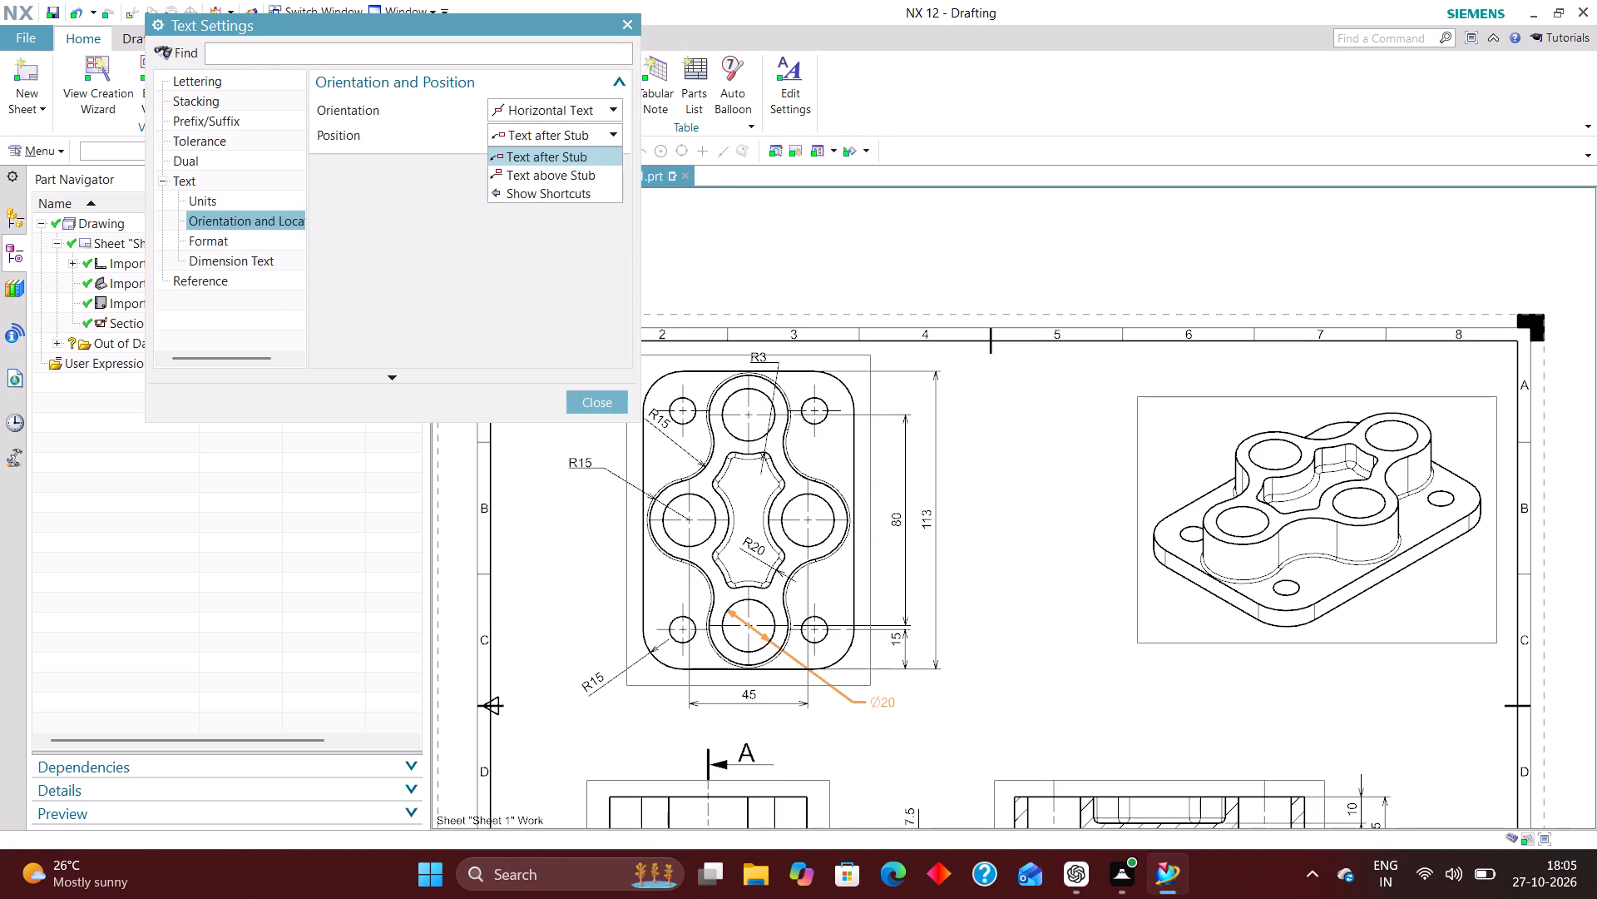
left_click(599, 176)
left_click(611, 404)
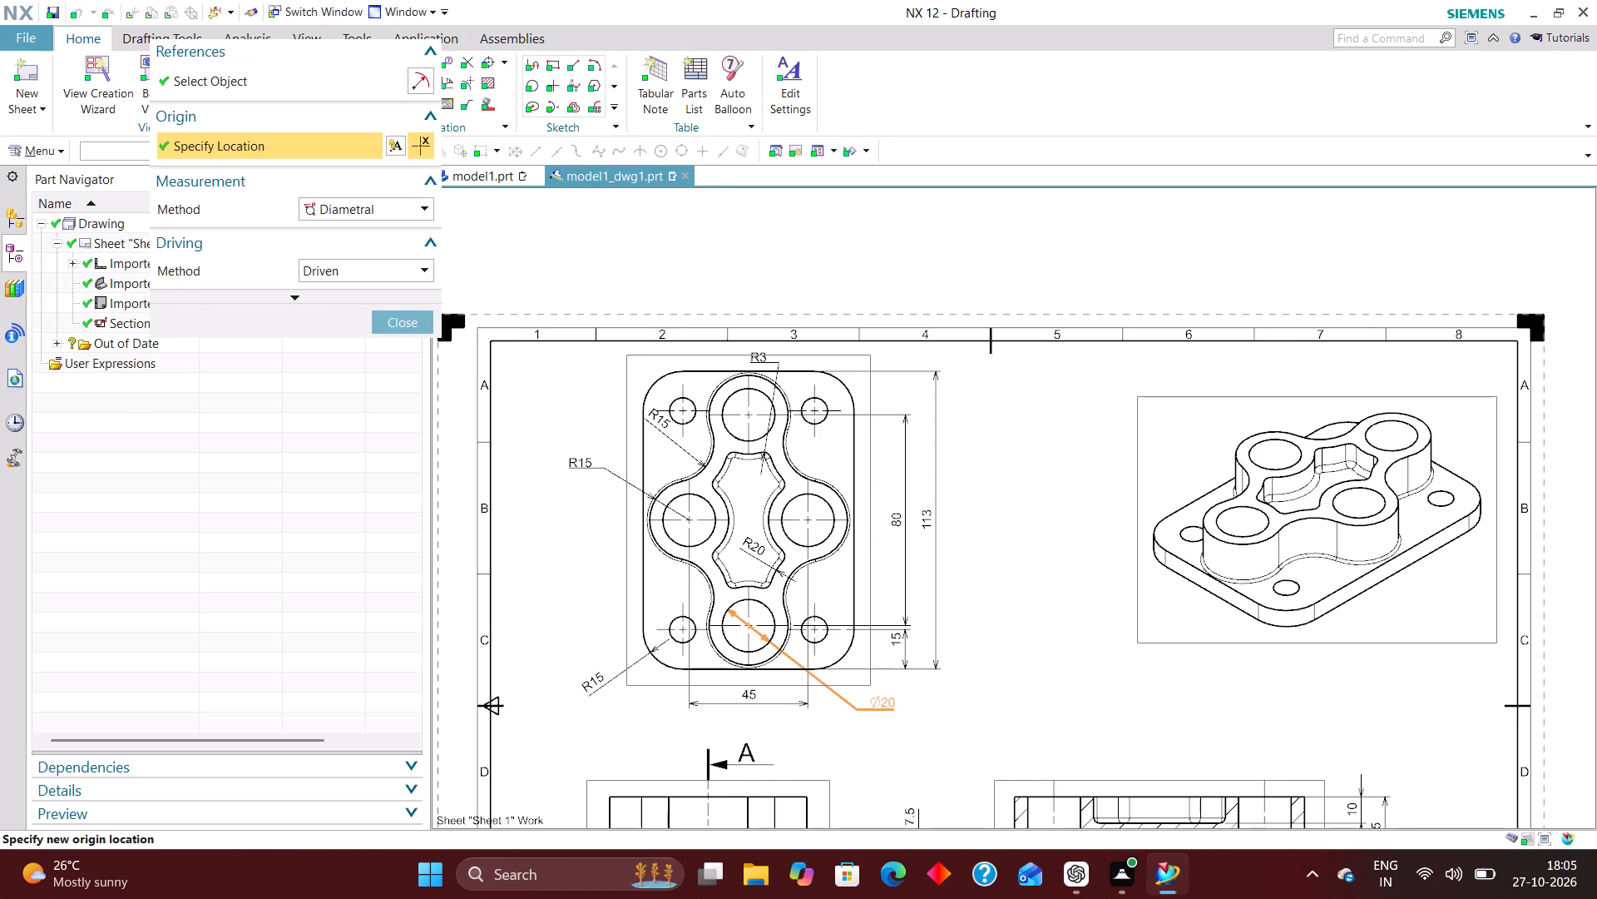
Append the text "X 4" after the Ø20 dimension value of the bottom boss hole.
left_click(798, 766)
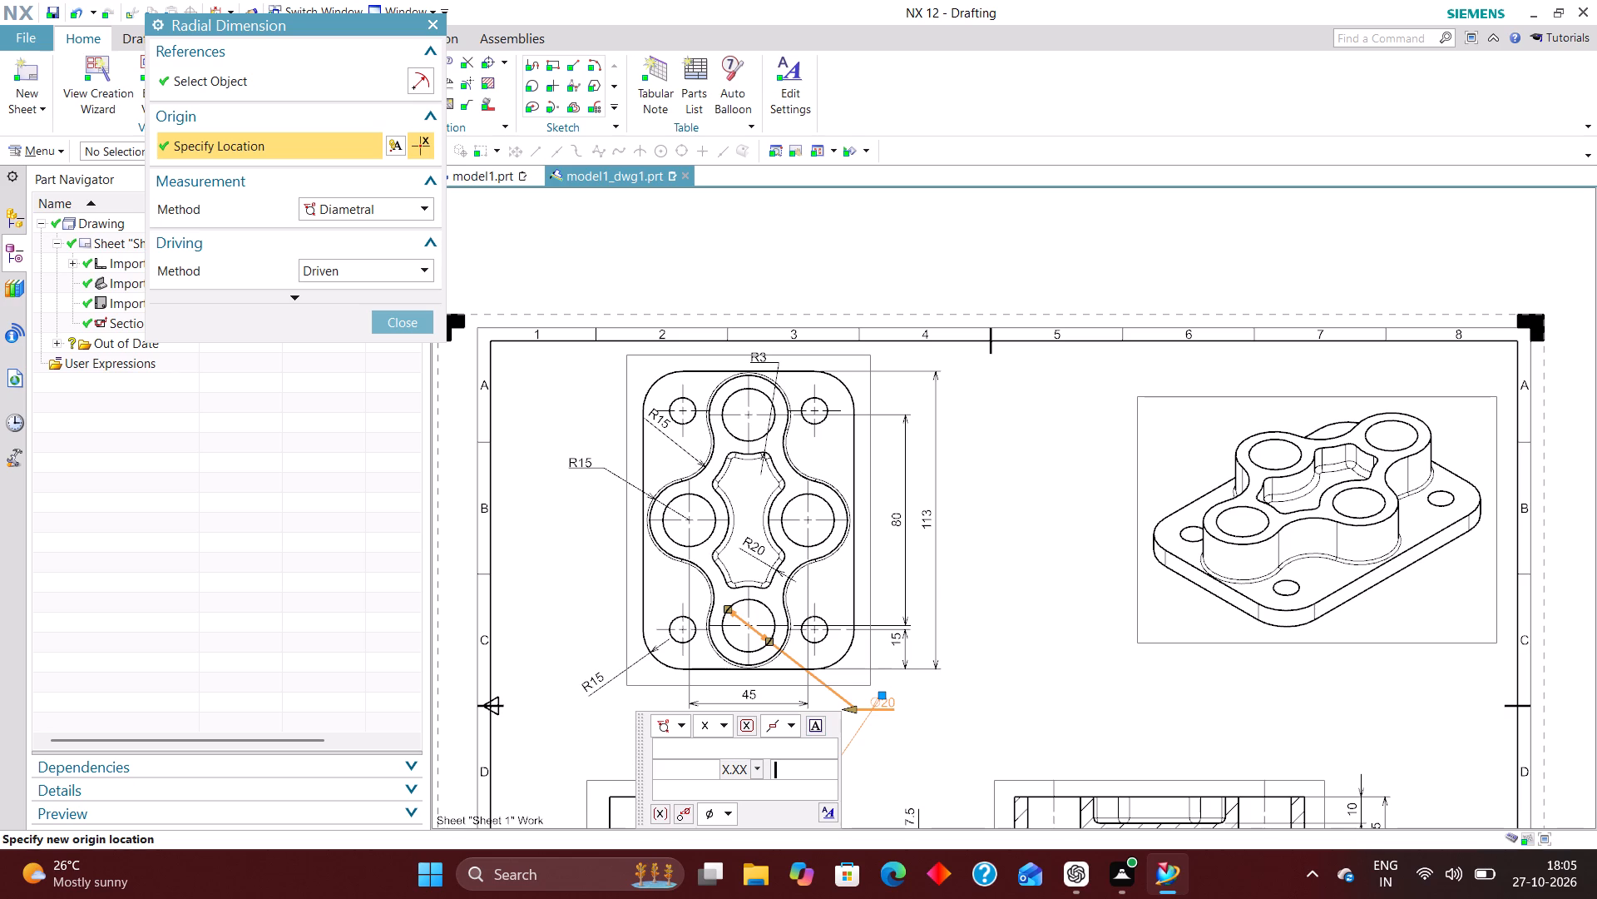
key("x")
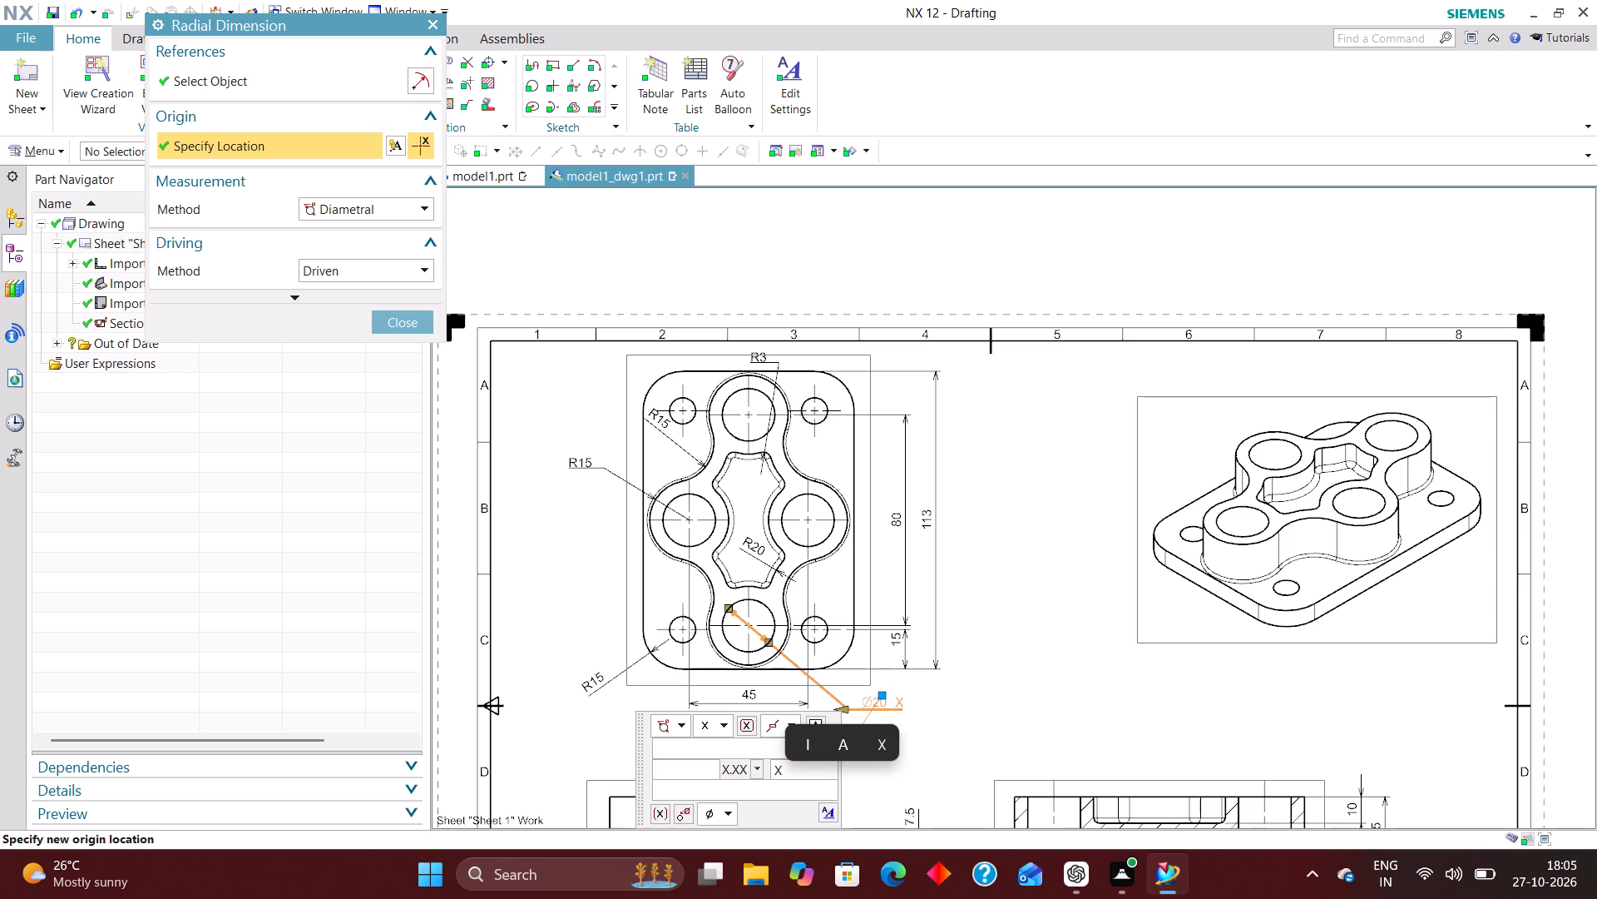
key("space")
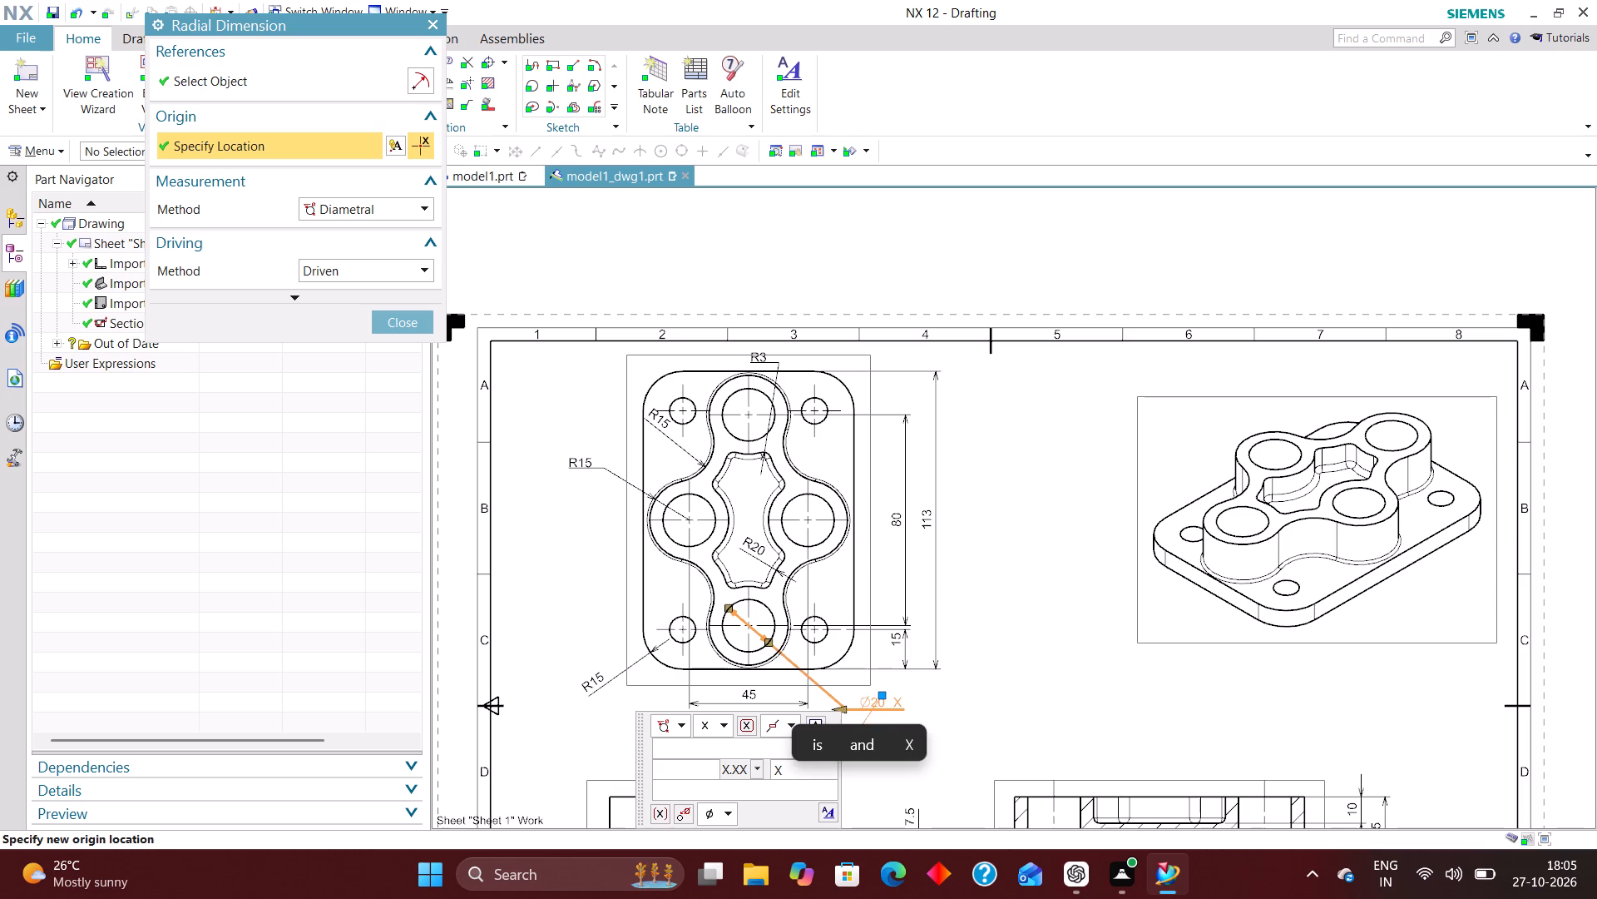
key("4")
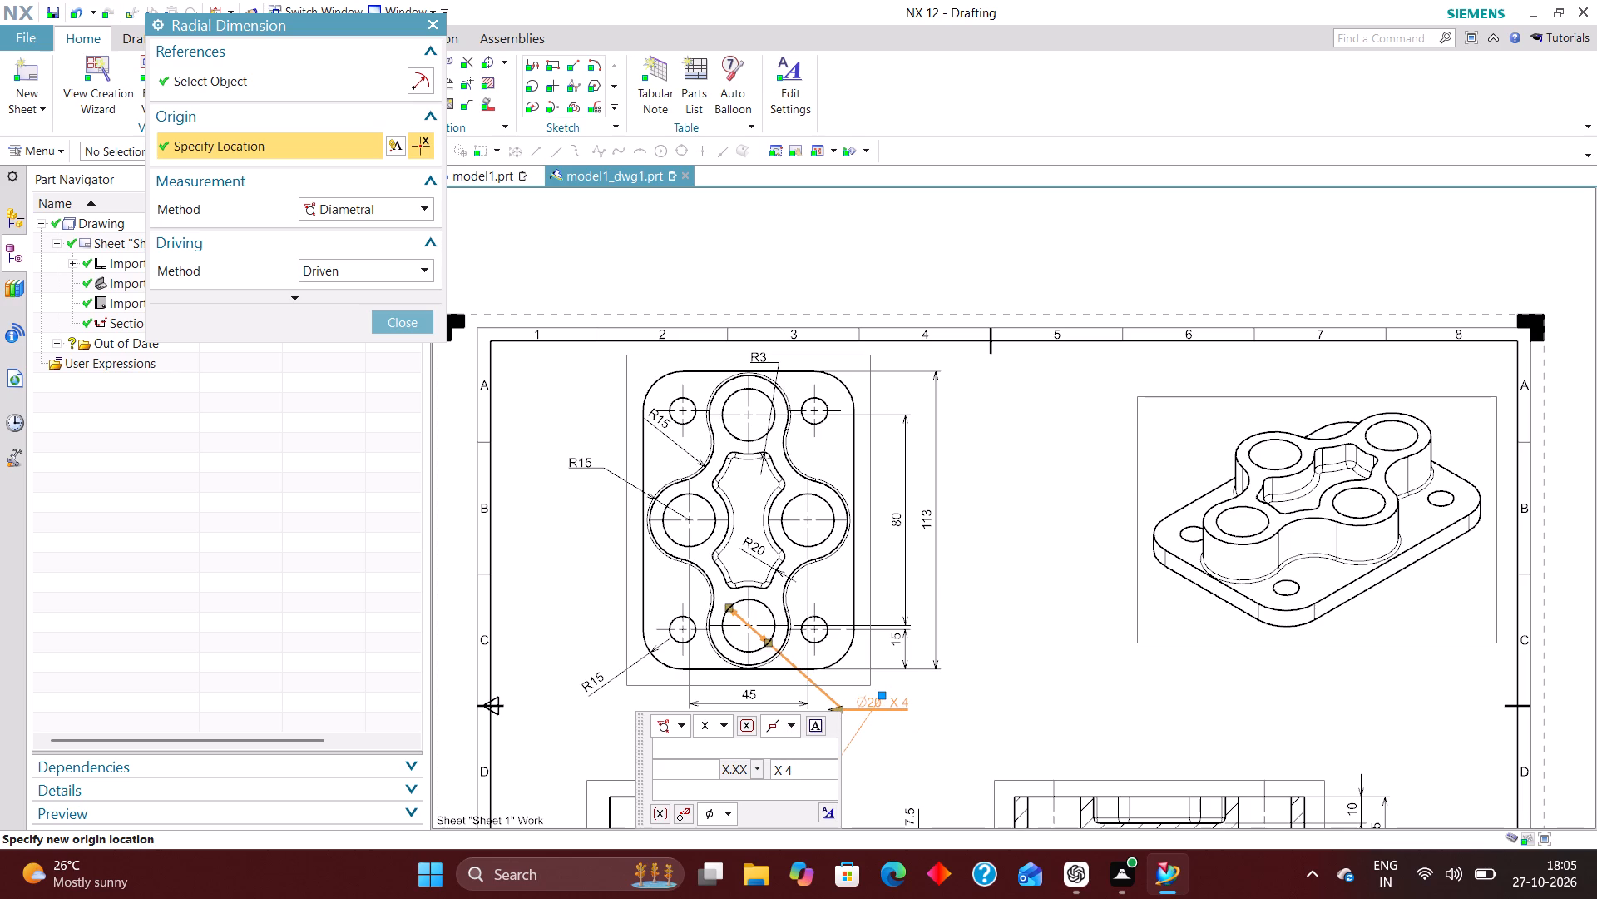
left_click(411, 322)
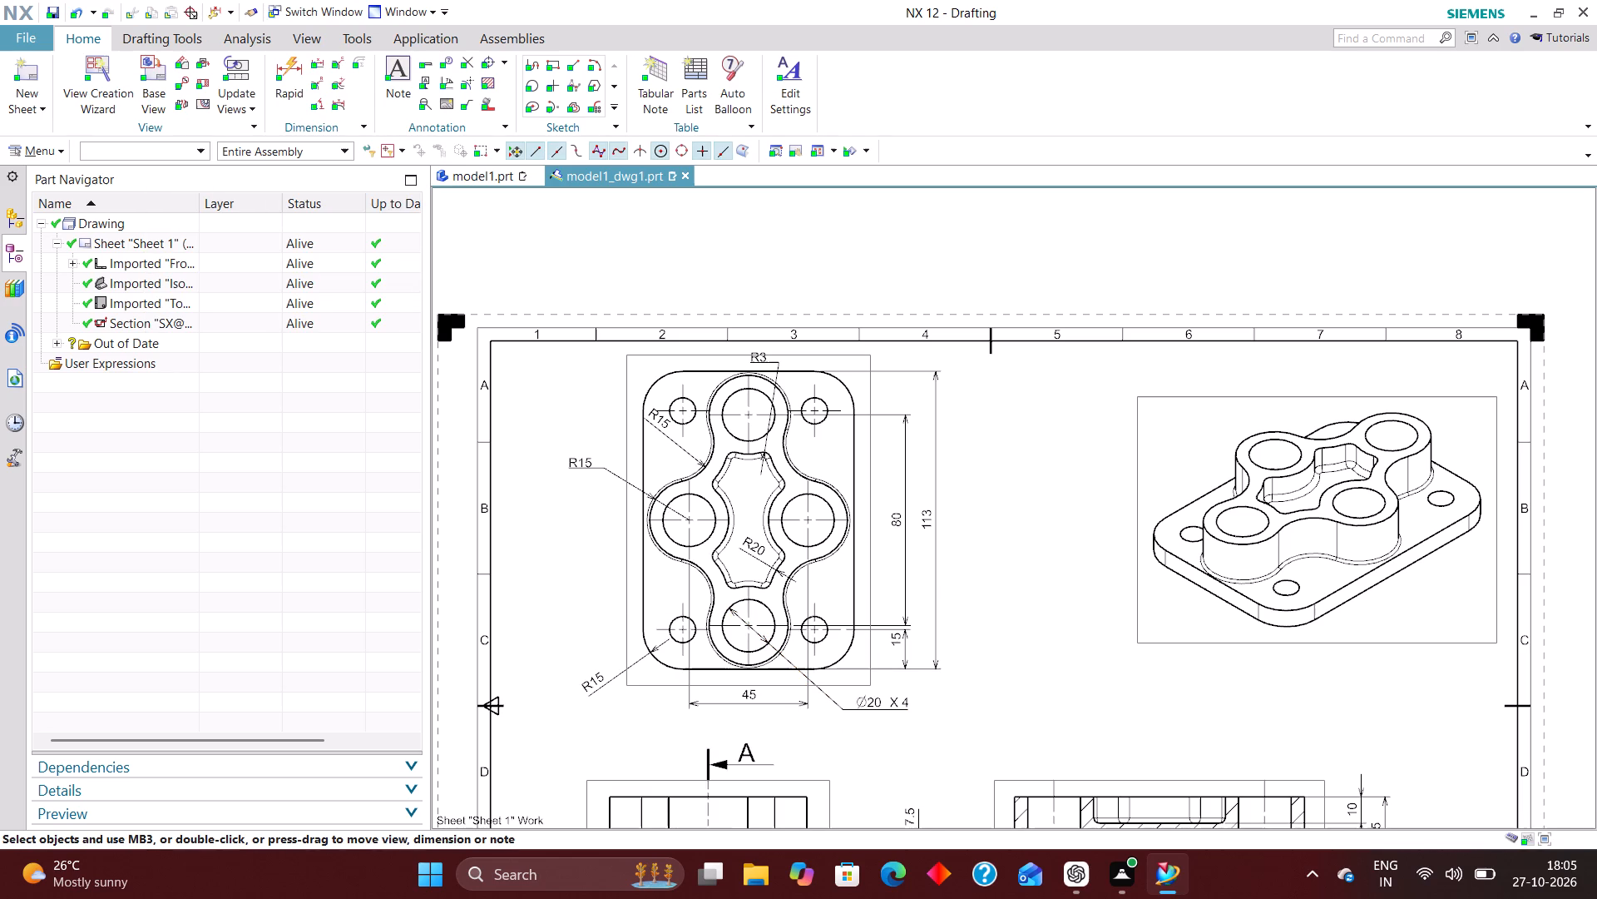
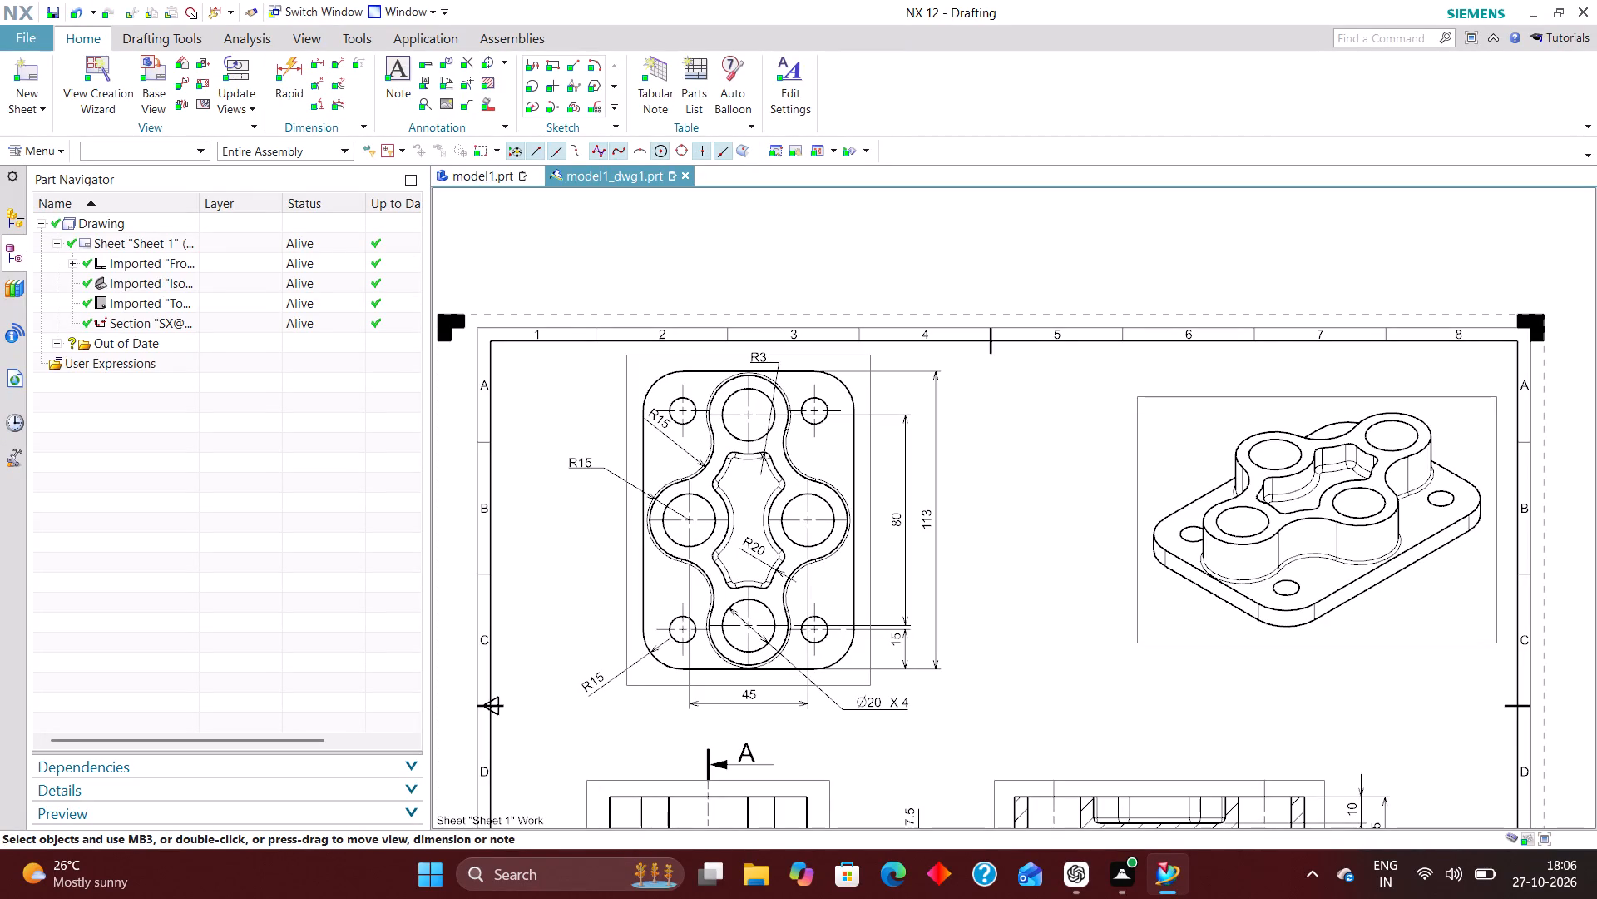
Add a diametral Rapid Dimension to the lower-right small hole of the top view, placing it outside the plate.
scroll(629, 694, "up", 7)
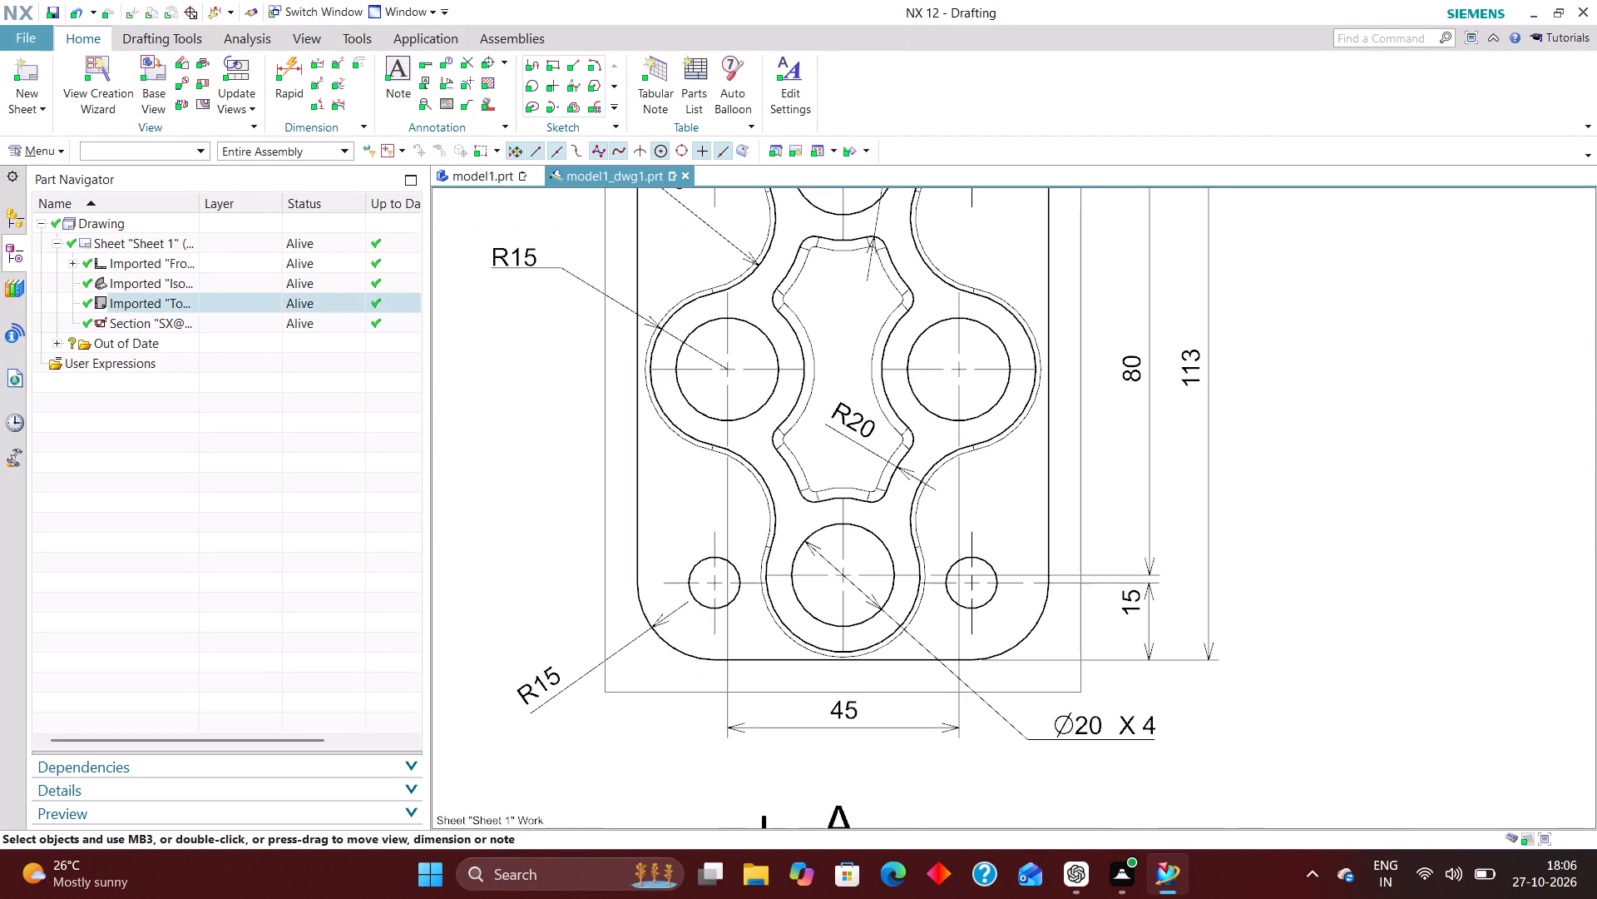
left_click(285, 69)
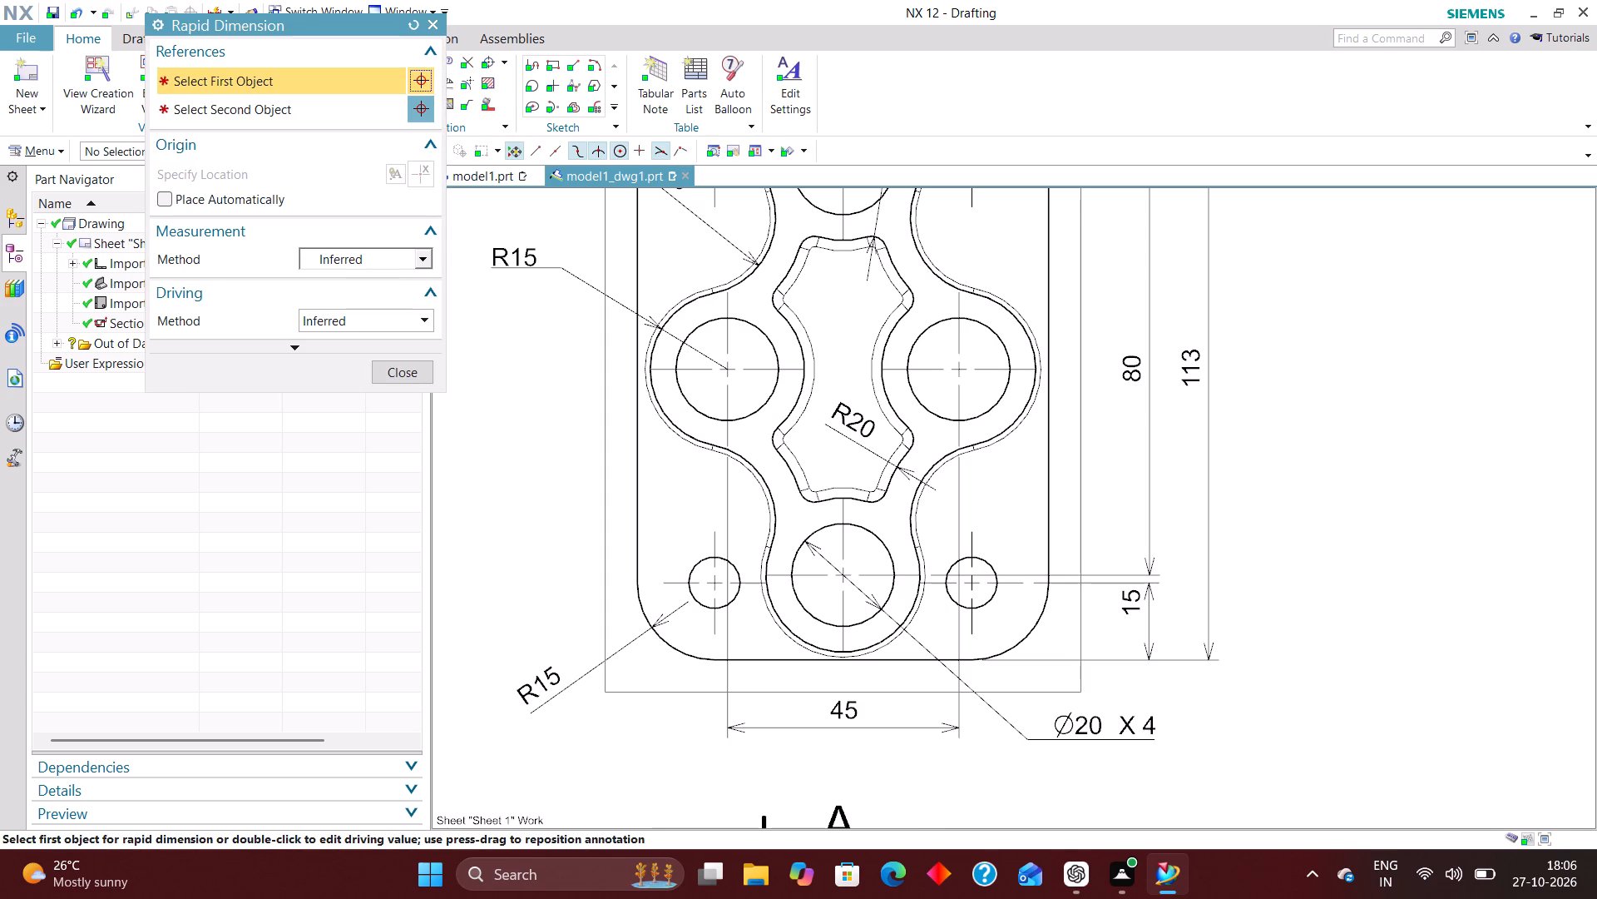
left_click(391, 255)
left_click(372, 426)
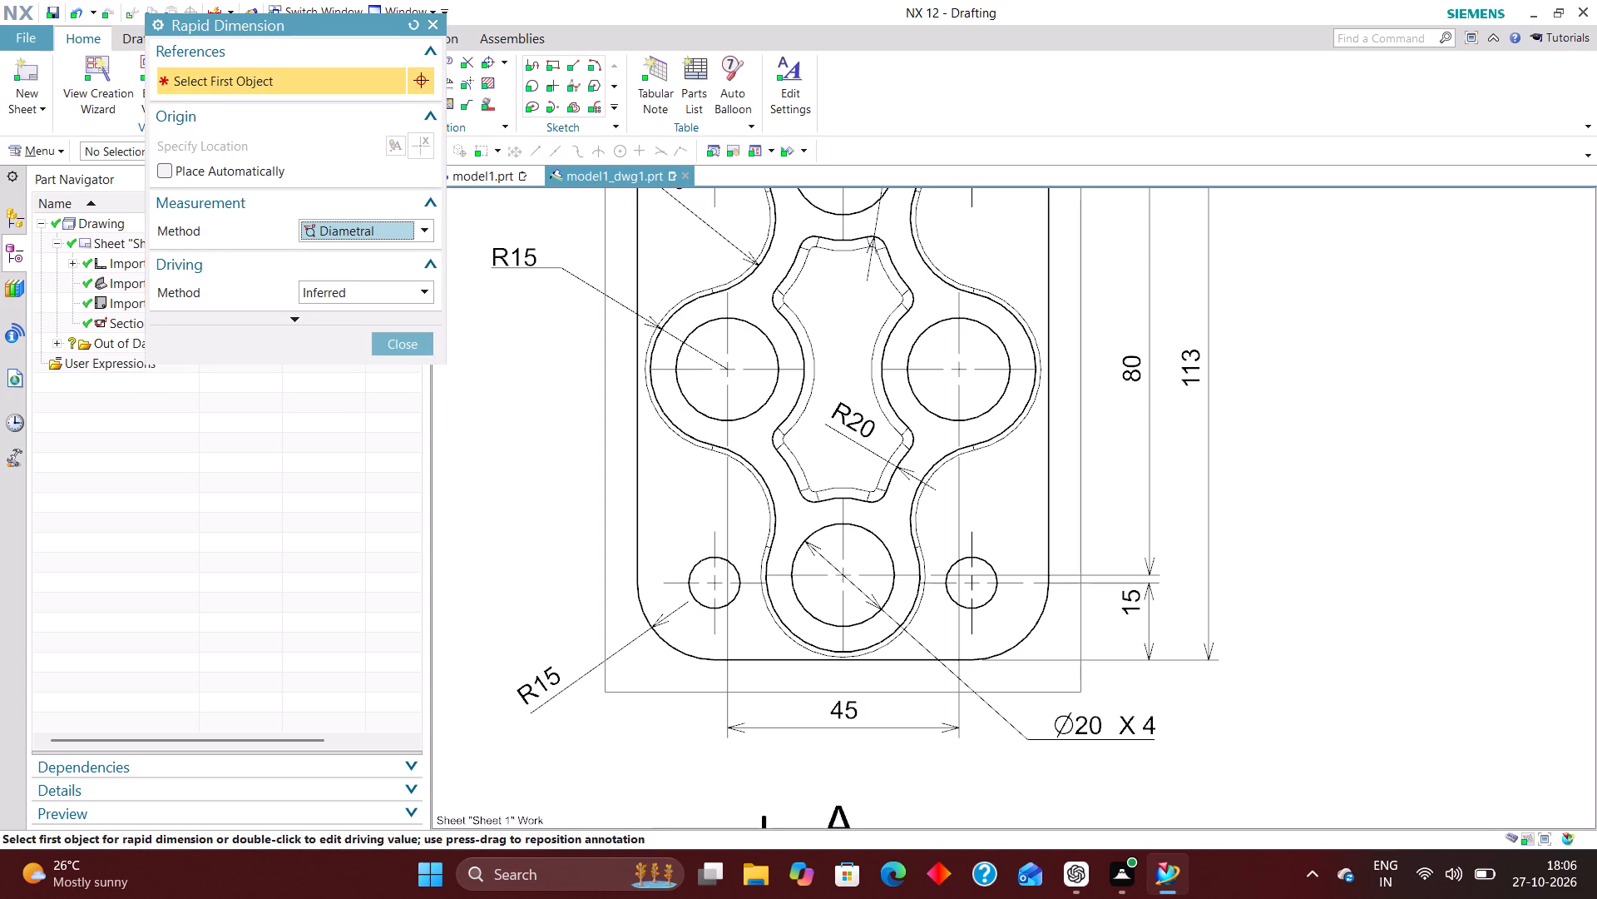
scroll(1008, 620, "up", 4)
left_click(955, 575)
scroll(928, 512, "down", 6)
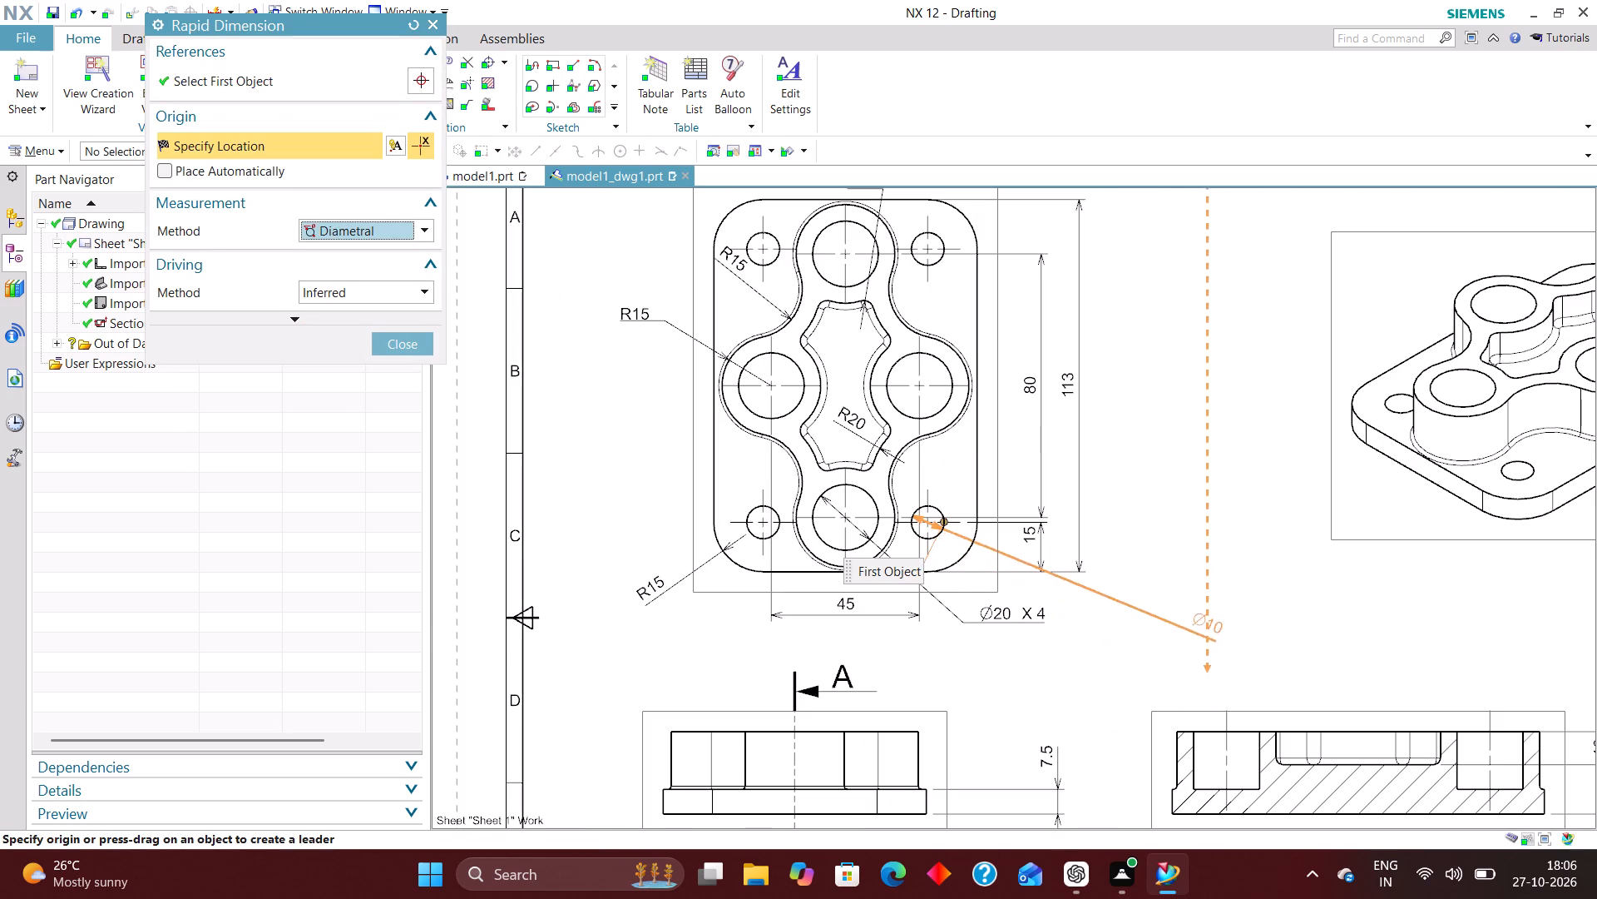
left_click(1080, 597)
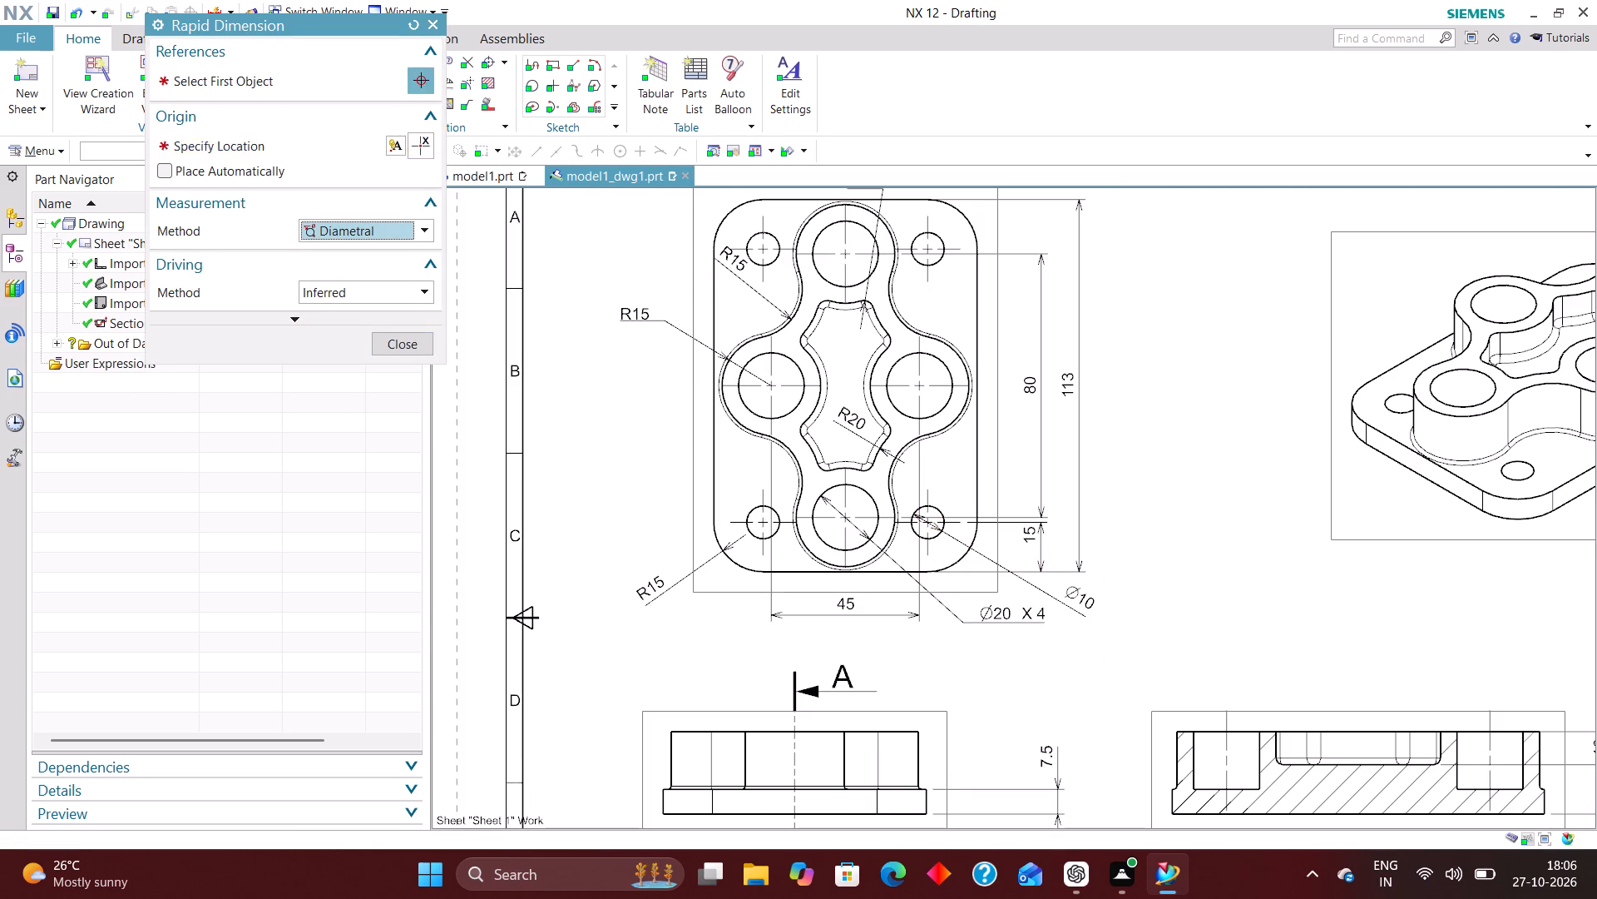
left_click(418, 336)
Delete the small hole's diameter dimension and the R15 dimension at the plate's lower-left corner in the top view.
right_click_drag(1096, 599, 1044, 604)
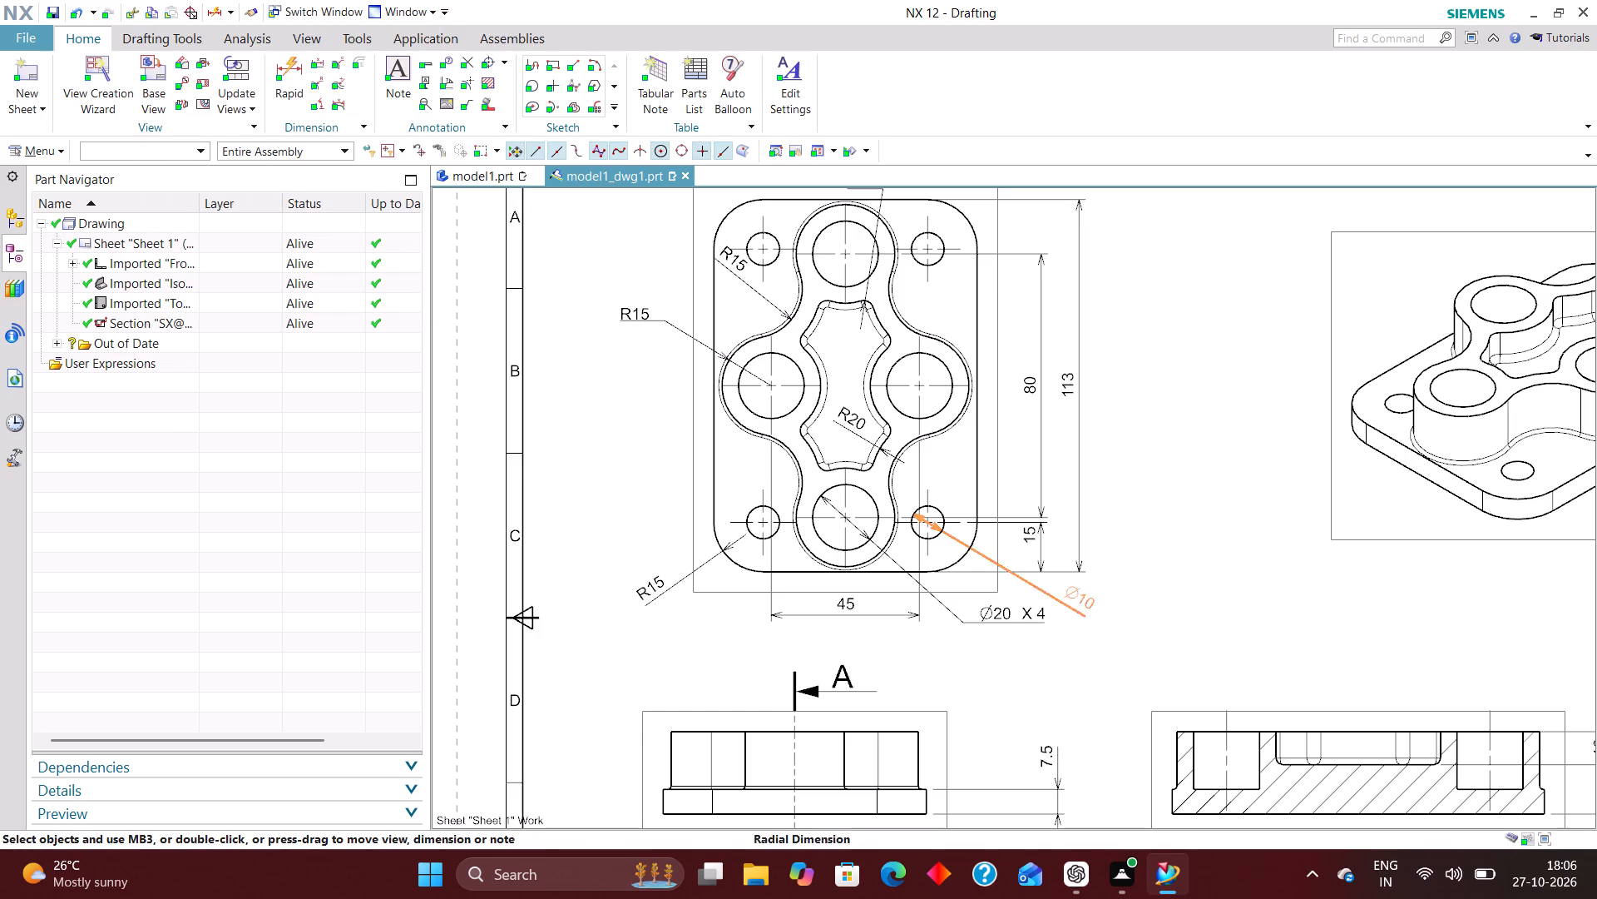
right_click_drag(1044, 604, 975, 607)
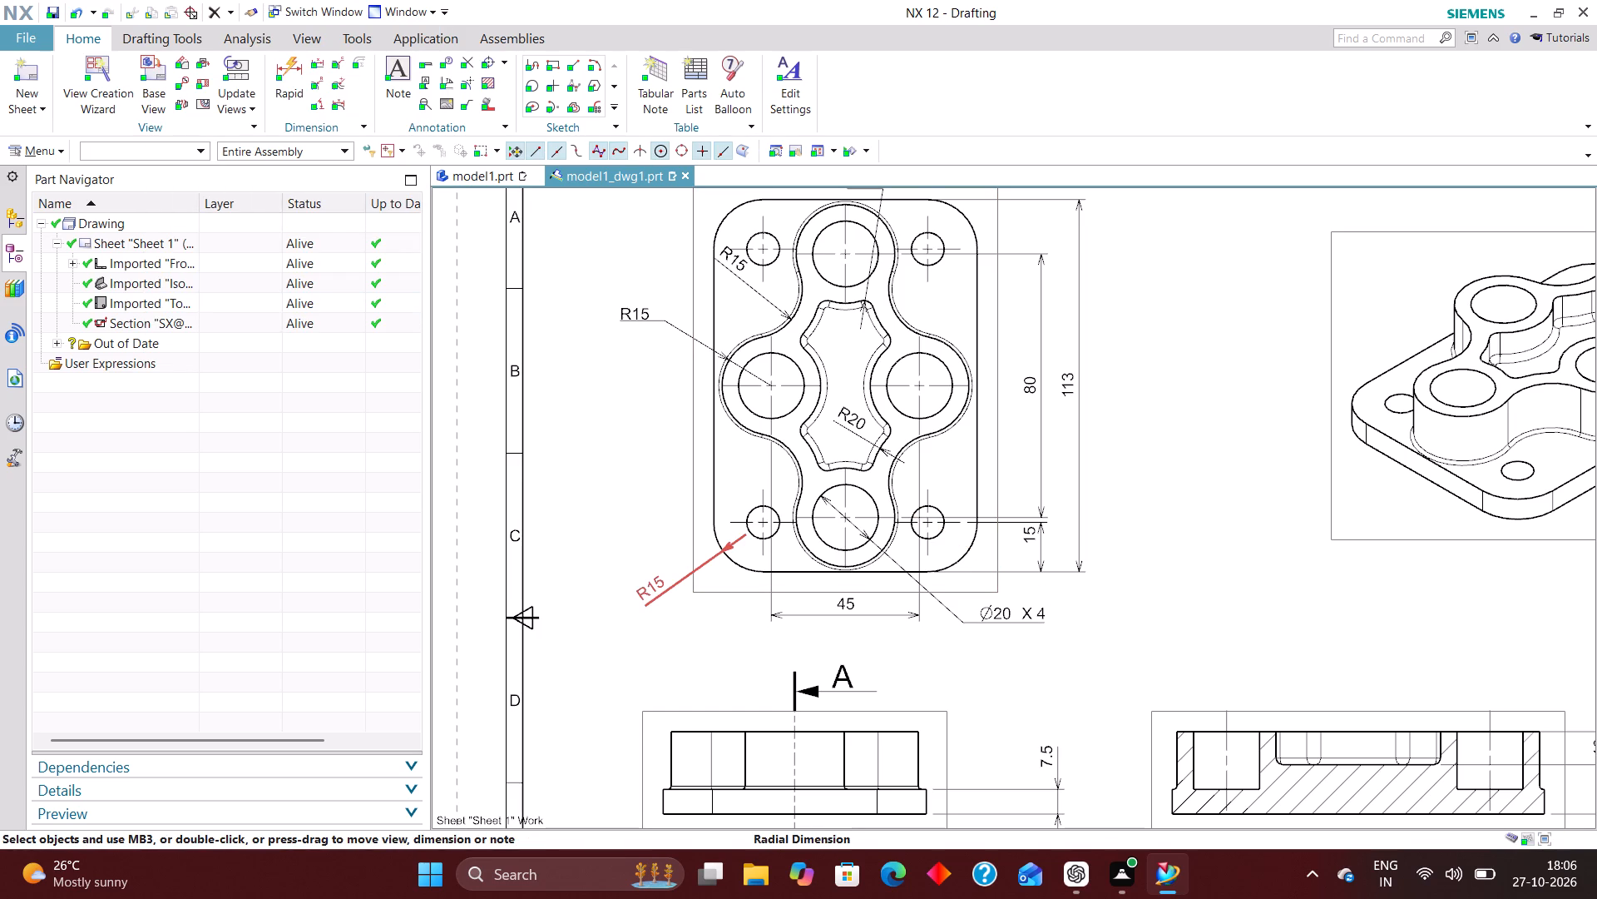
right_click_drag(704, 566, 659, 568)
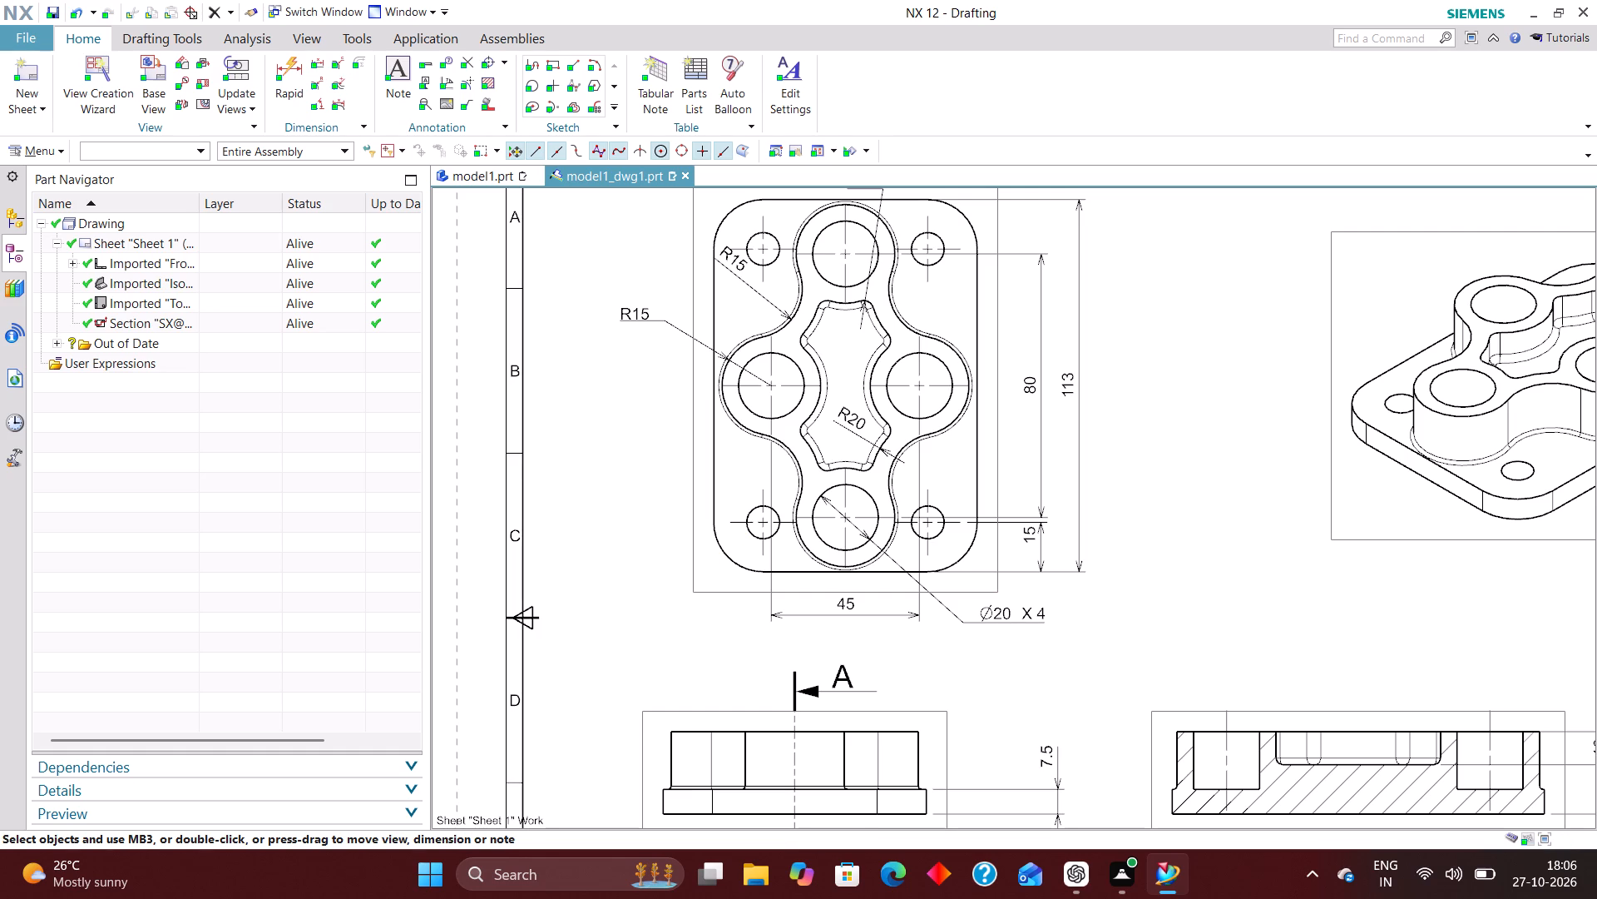
Add a radial Rapid Dimension to the plate's upper-left corner arc in the top view, placed outside the outline.
left_click(295, 65)
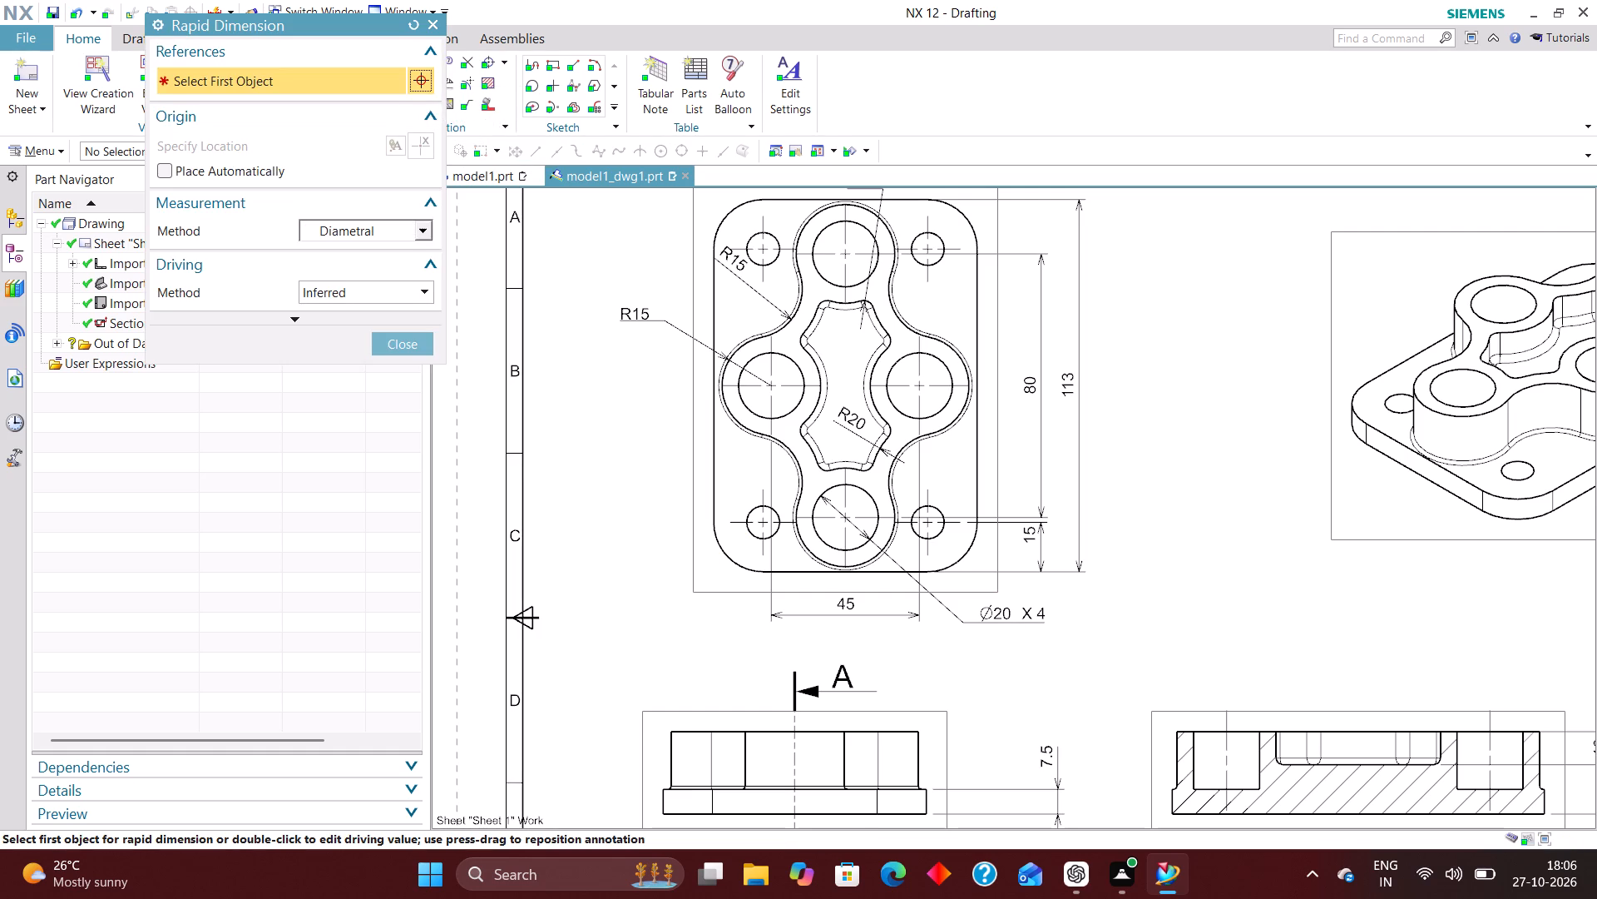
left_click(385, 223)
left_click(364, 378)
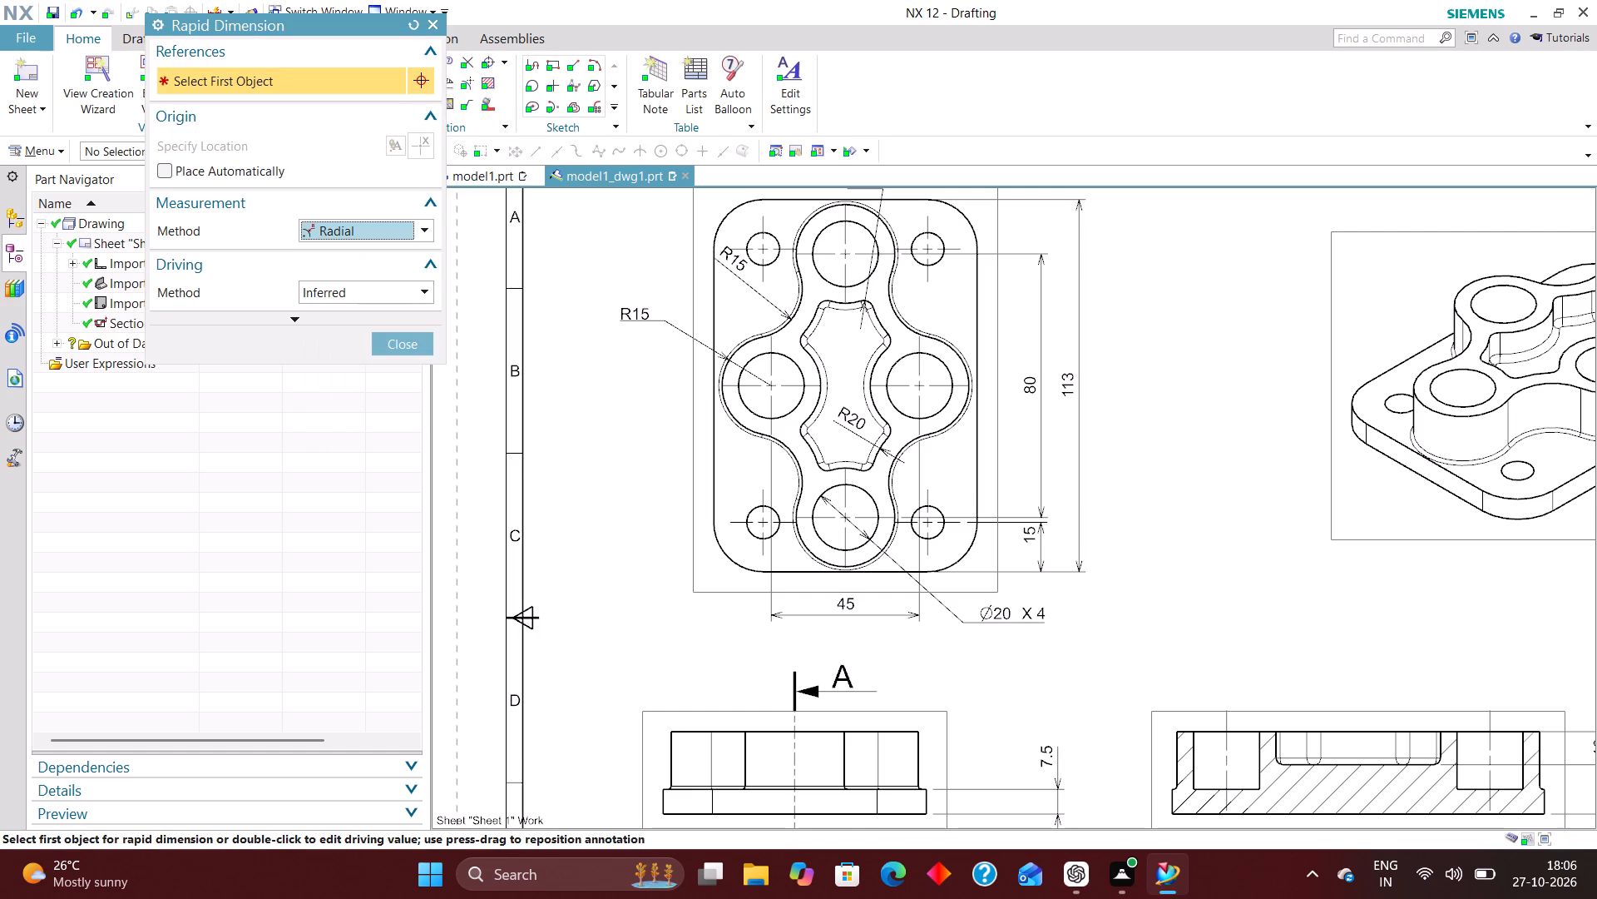
scroll(988, 495, "down", 2)
scroll(816, 291, "up", 5)
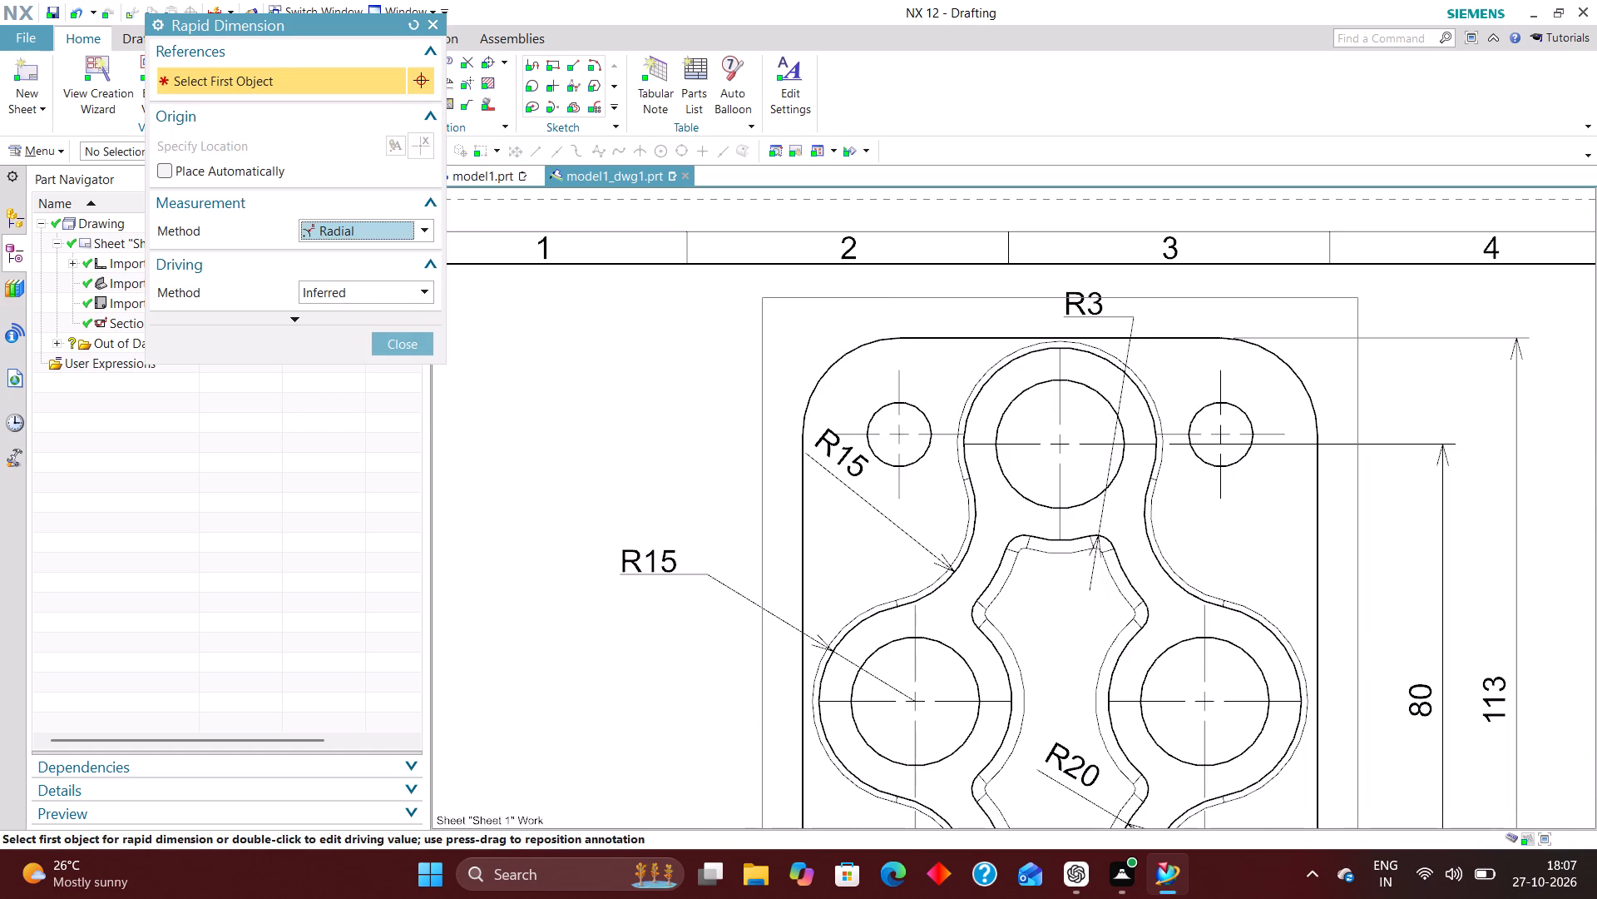
left_click(835, 360)
left_click(587, 315)
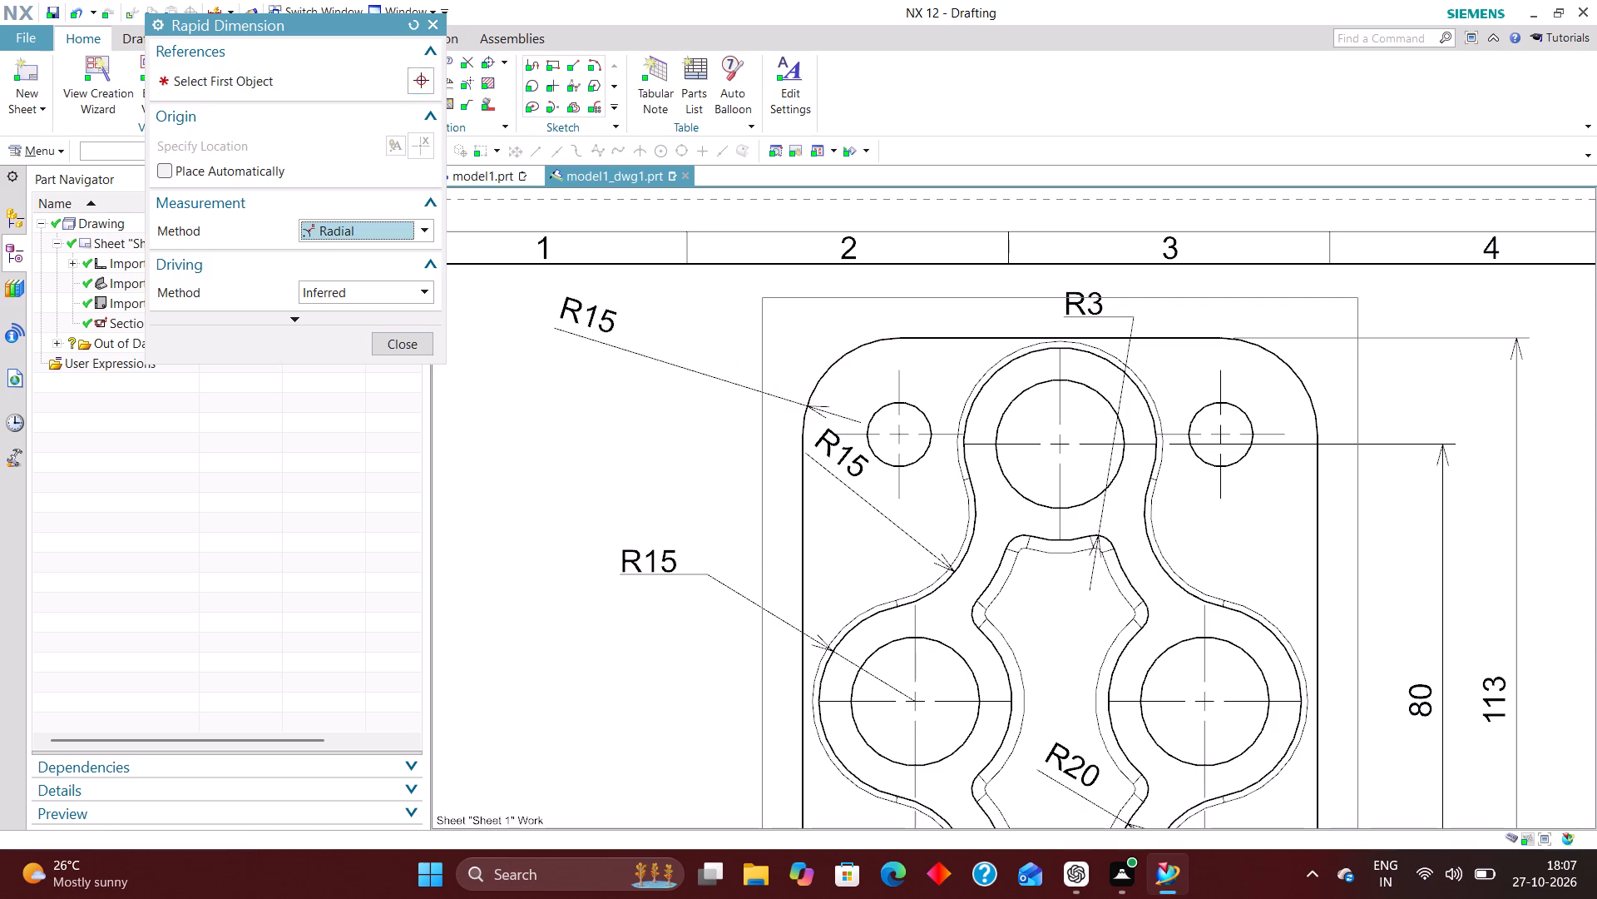
Add a diametral Rapid Dimension to the lower-left small hole of the top view, placed below and left of the plate.
scroll(736, 319, "down", 5)
scroll(747, 417, "down", 2)
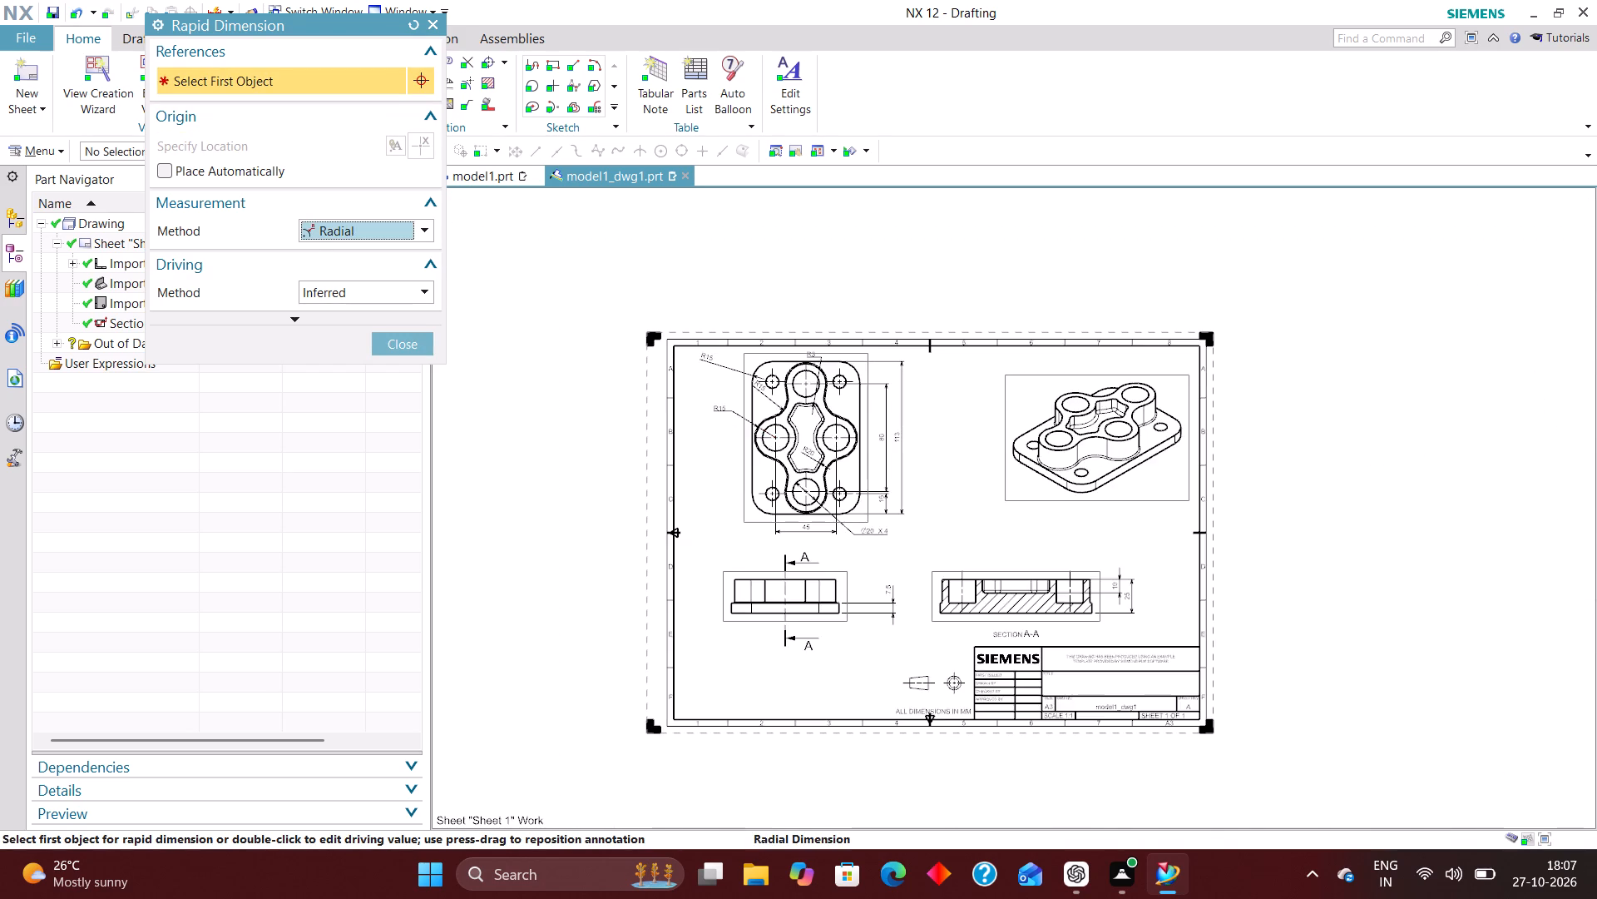
scroll(736, 523, "up", 2)
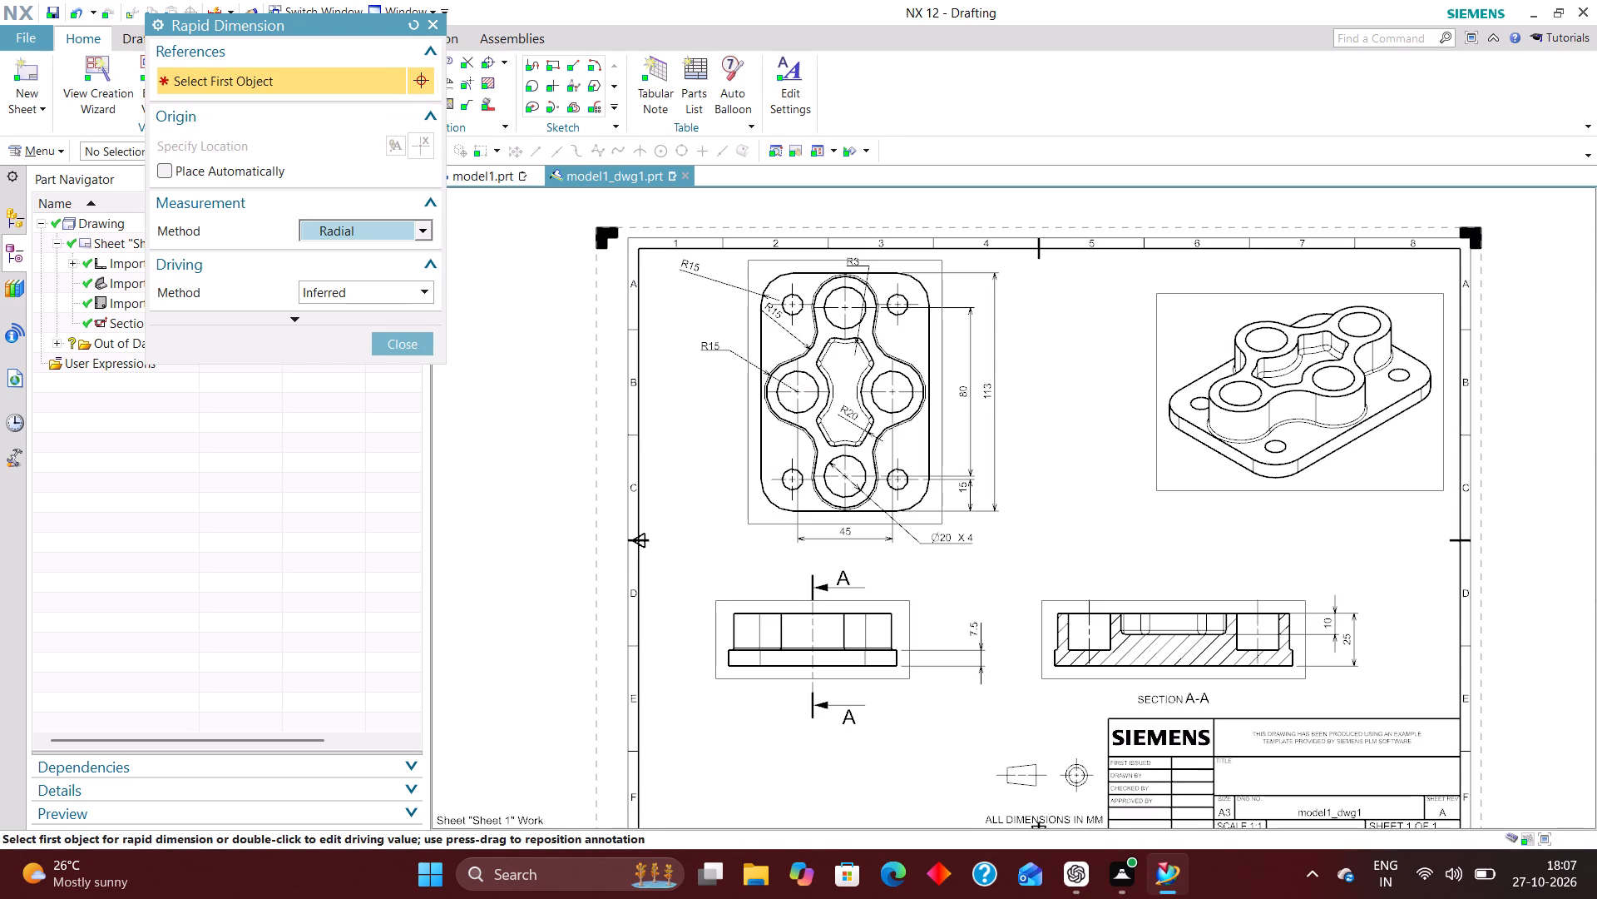
left_click(406, 227)
left_click(366, 399)
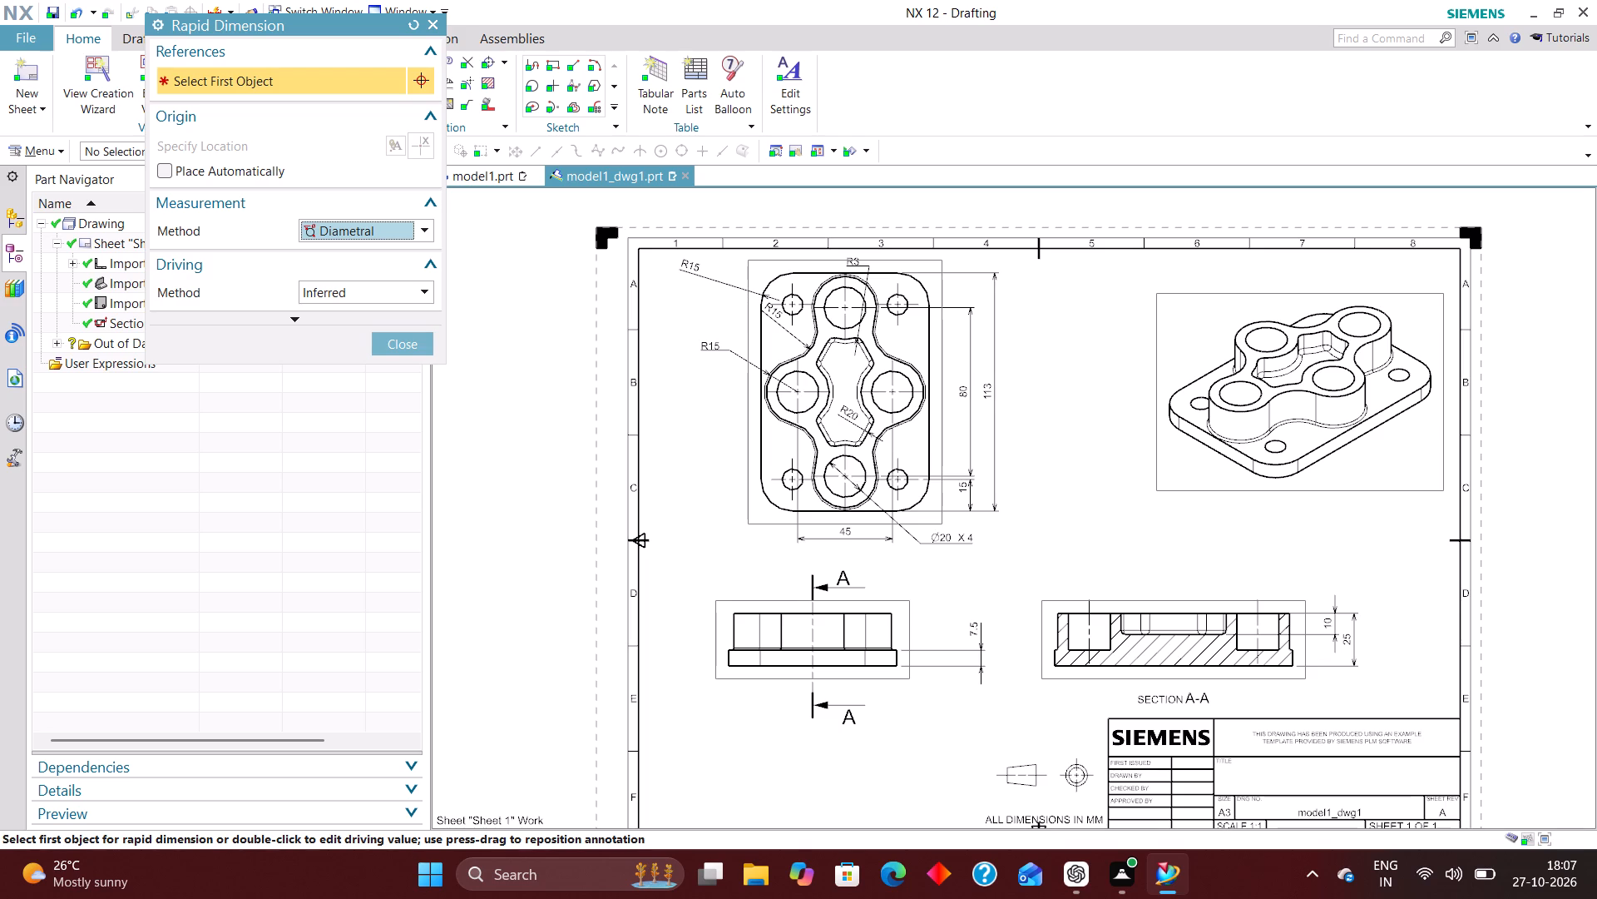
scroll(732, 354, "down", 2)
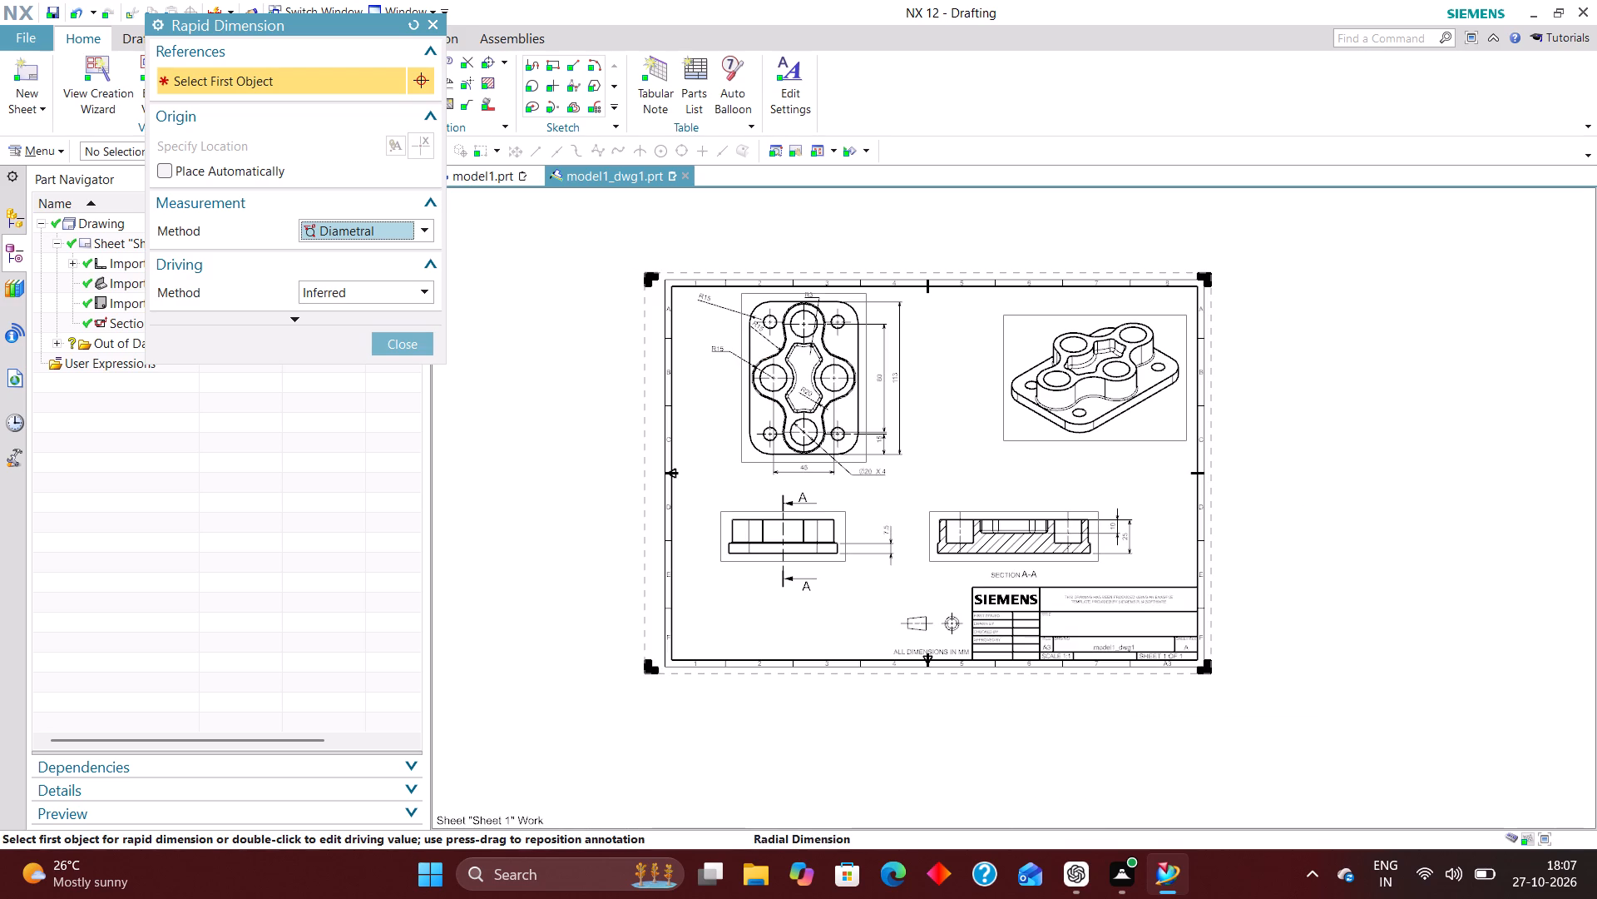
scroll(775, 564, "up", 3)
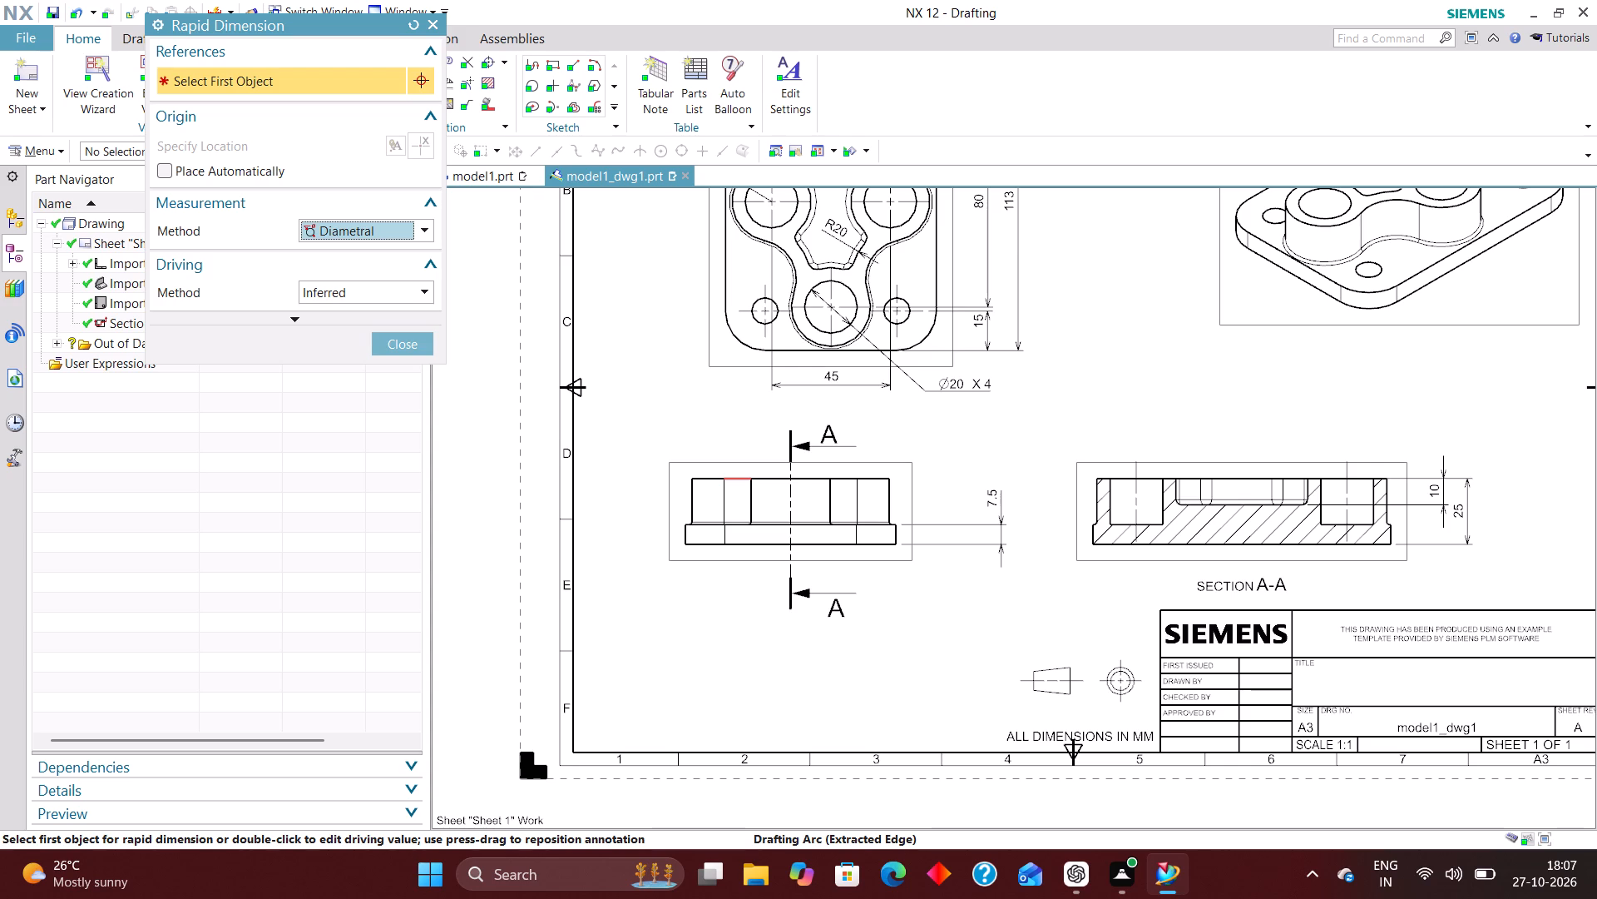
scroll(762, 269, "up", 4)
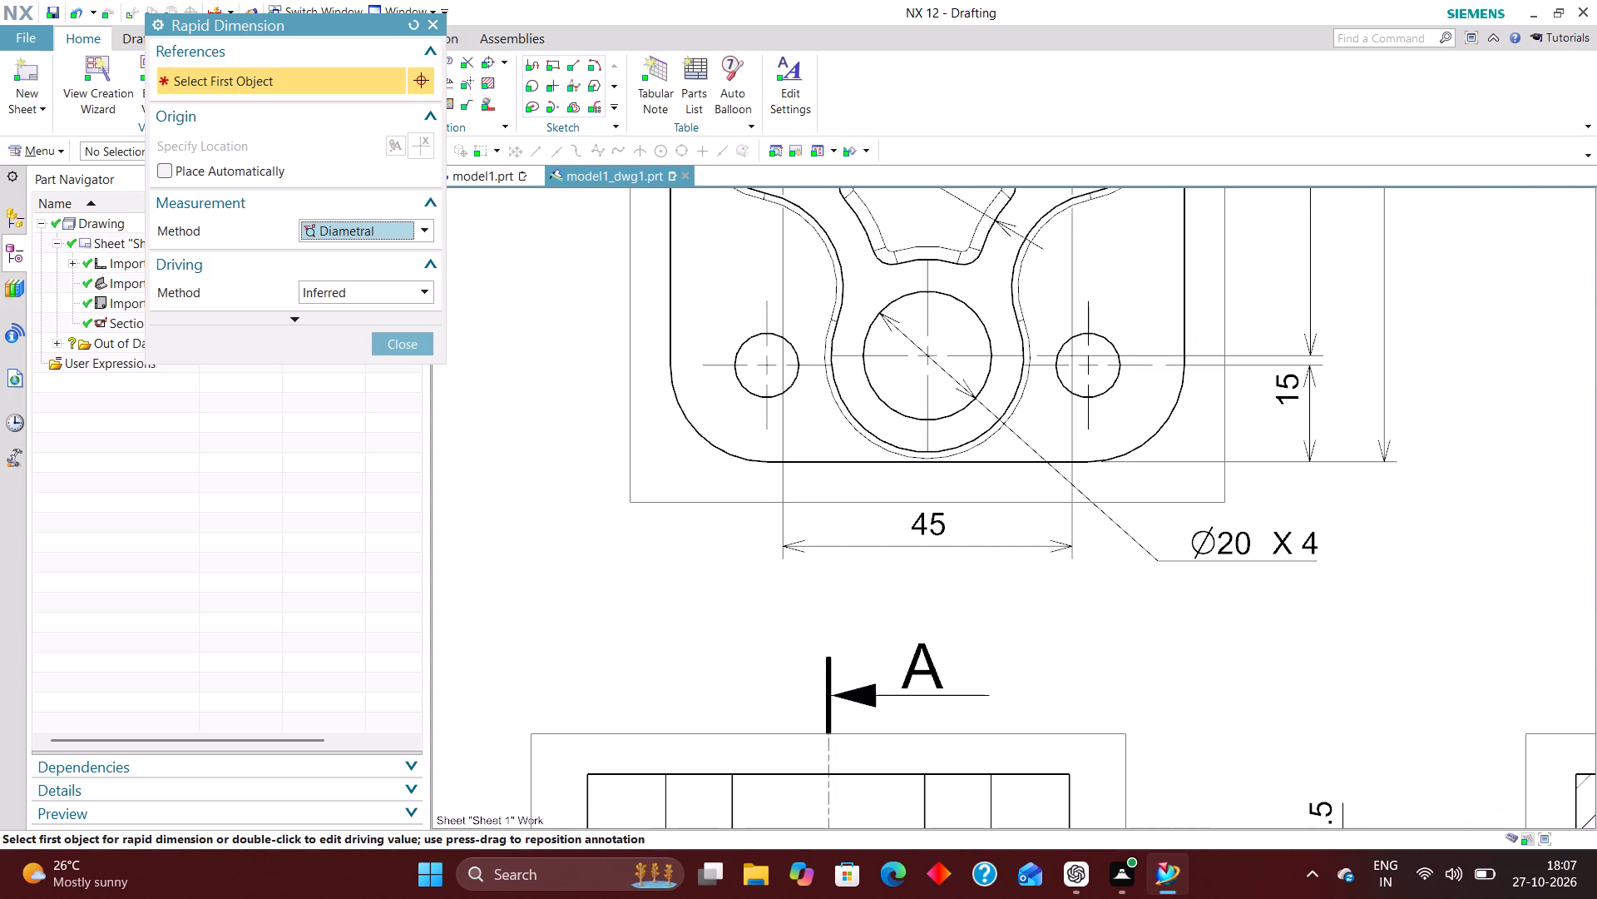
left_click(746, 335)
left_click(555, 482)
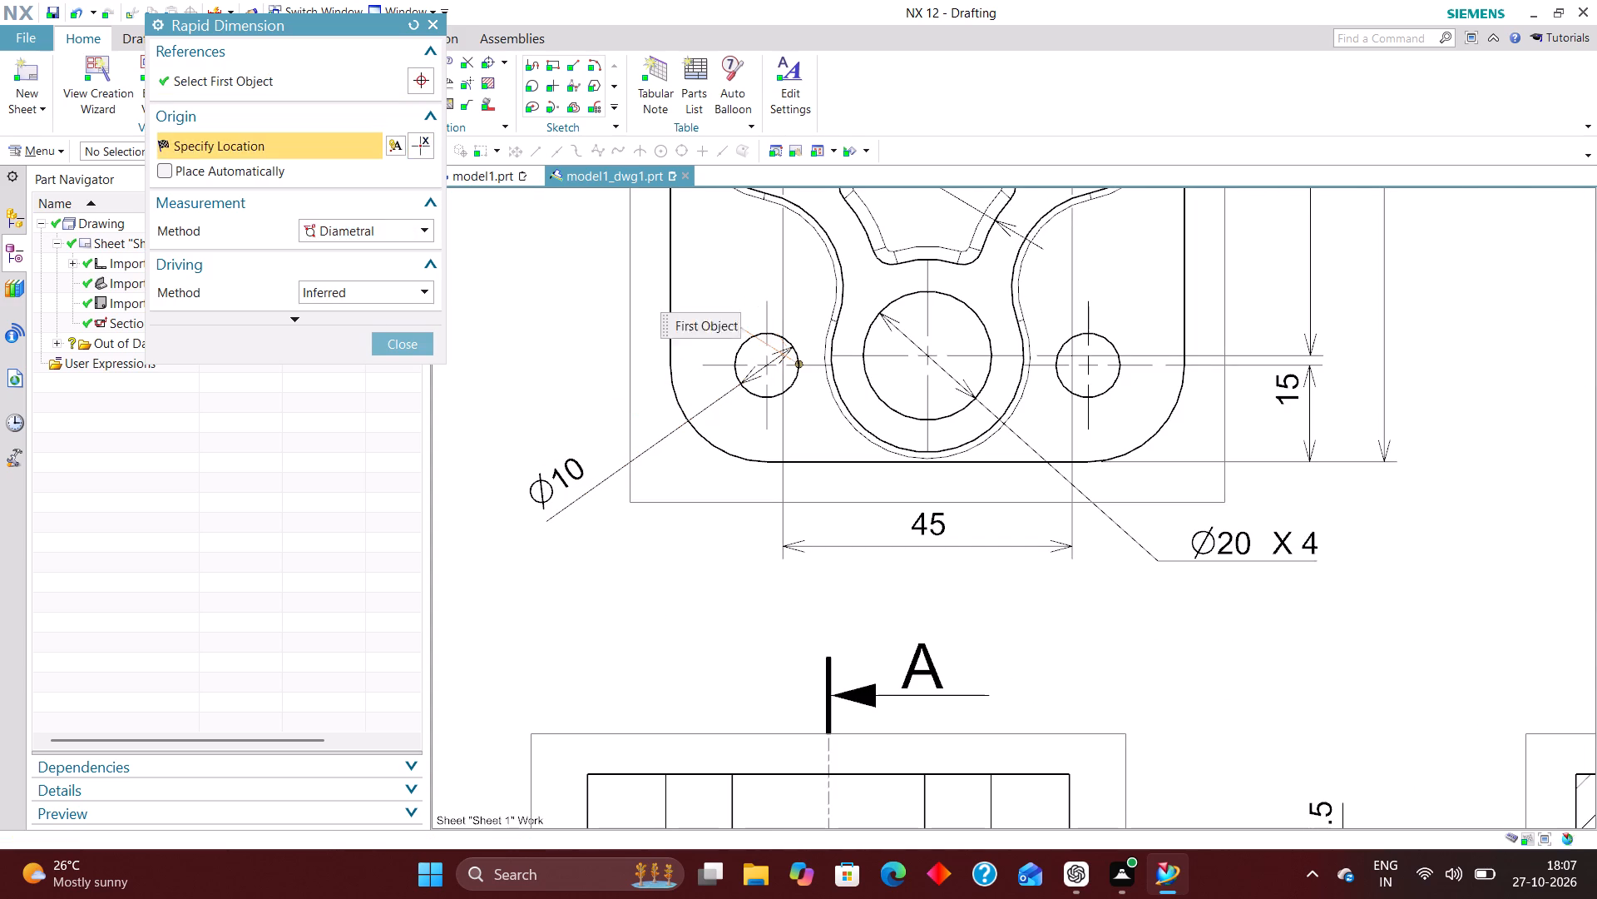
left_click(398, 351)
Set the small hole's diameter dimension to Horizontal Text orientation with the Text above Stub position.
double_click(544, 501)
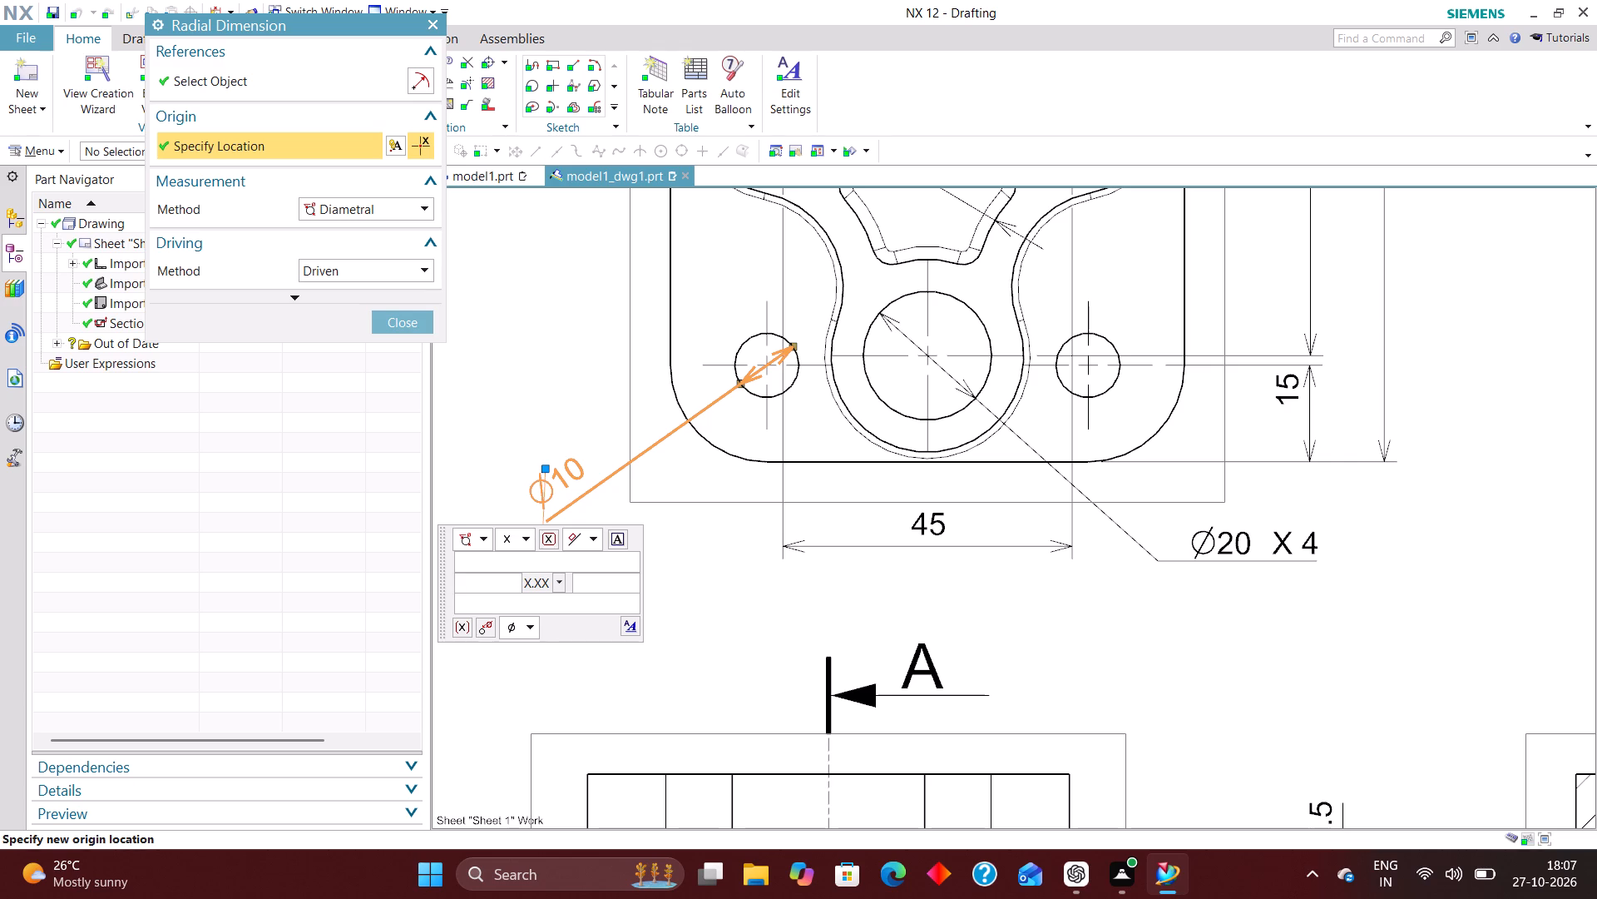
left_click(632, 621)
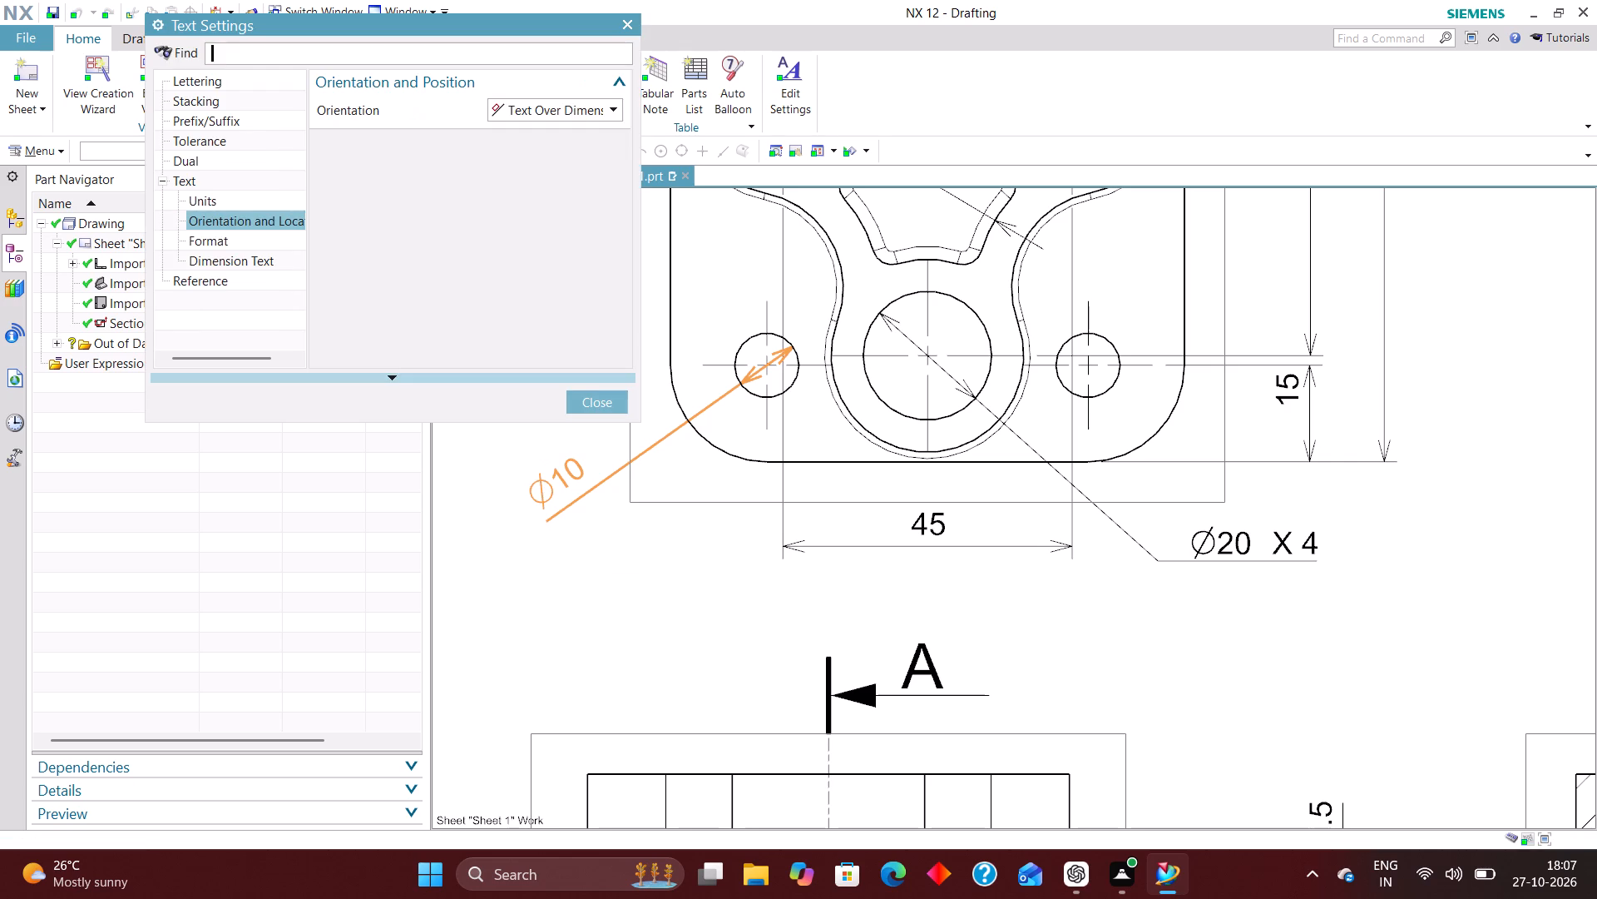
left_click(588, 115)
left_click(576, 136)
left_click(593, 141)
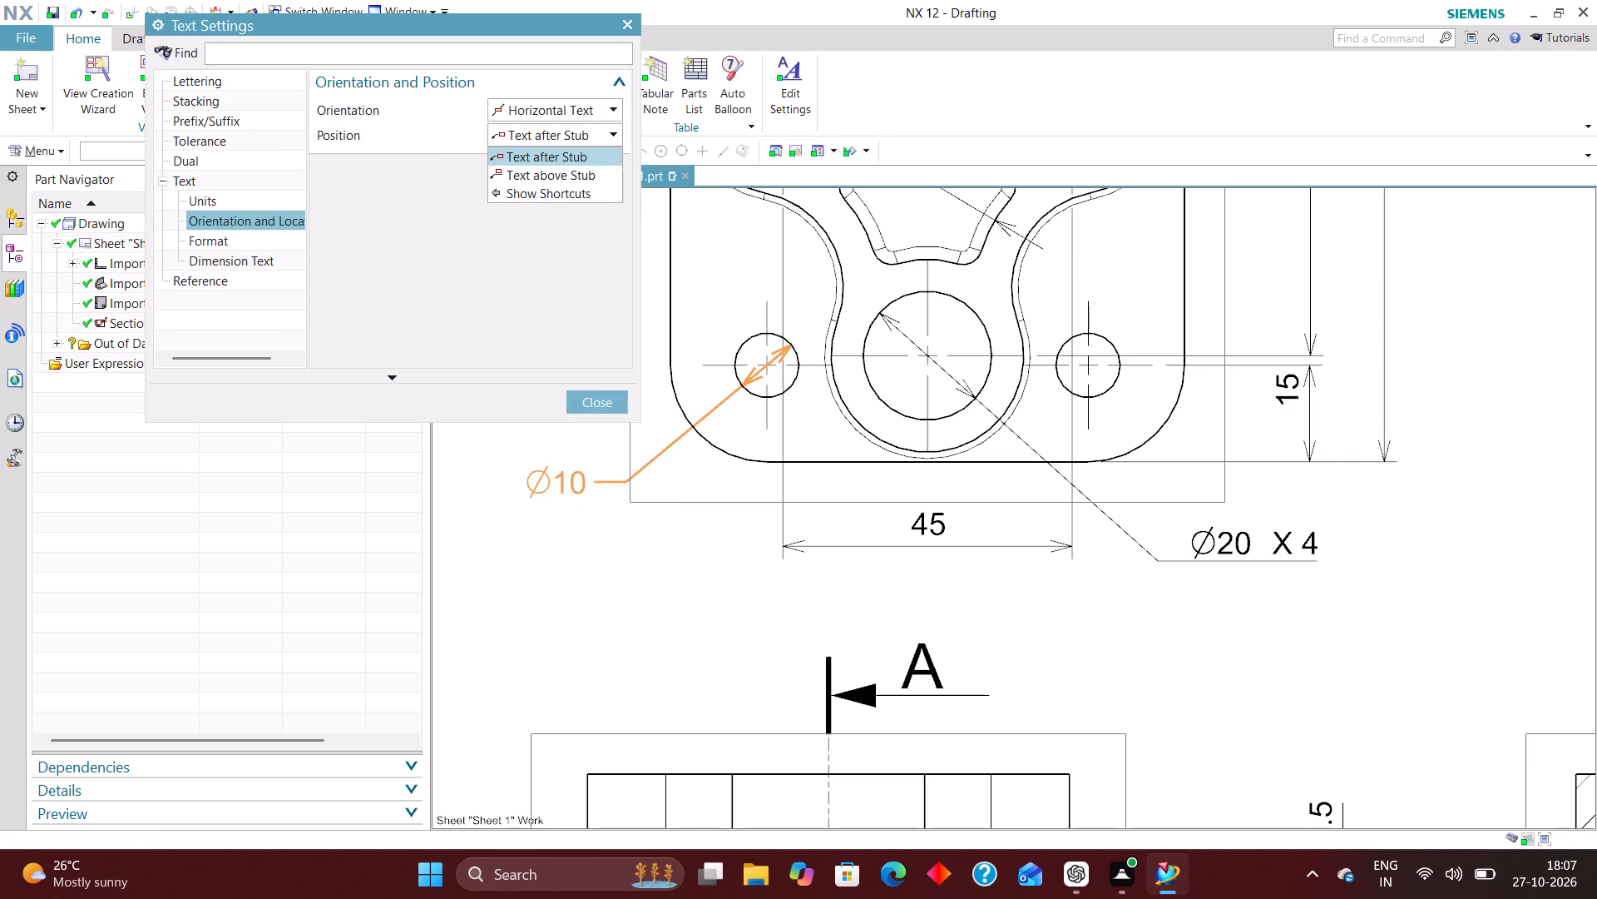
left_click(585, 172)
left_click(607, 405)
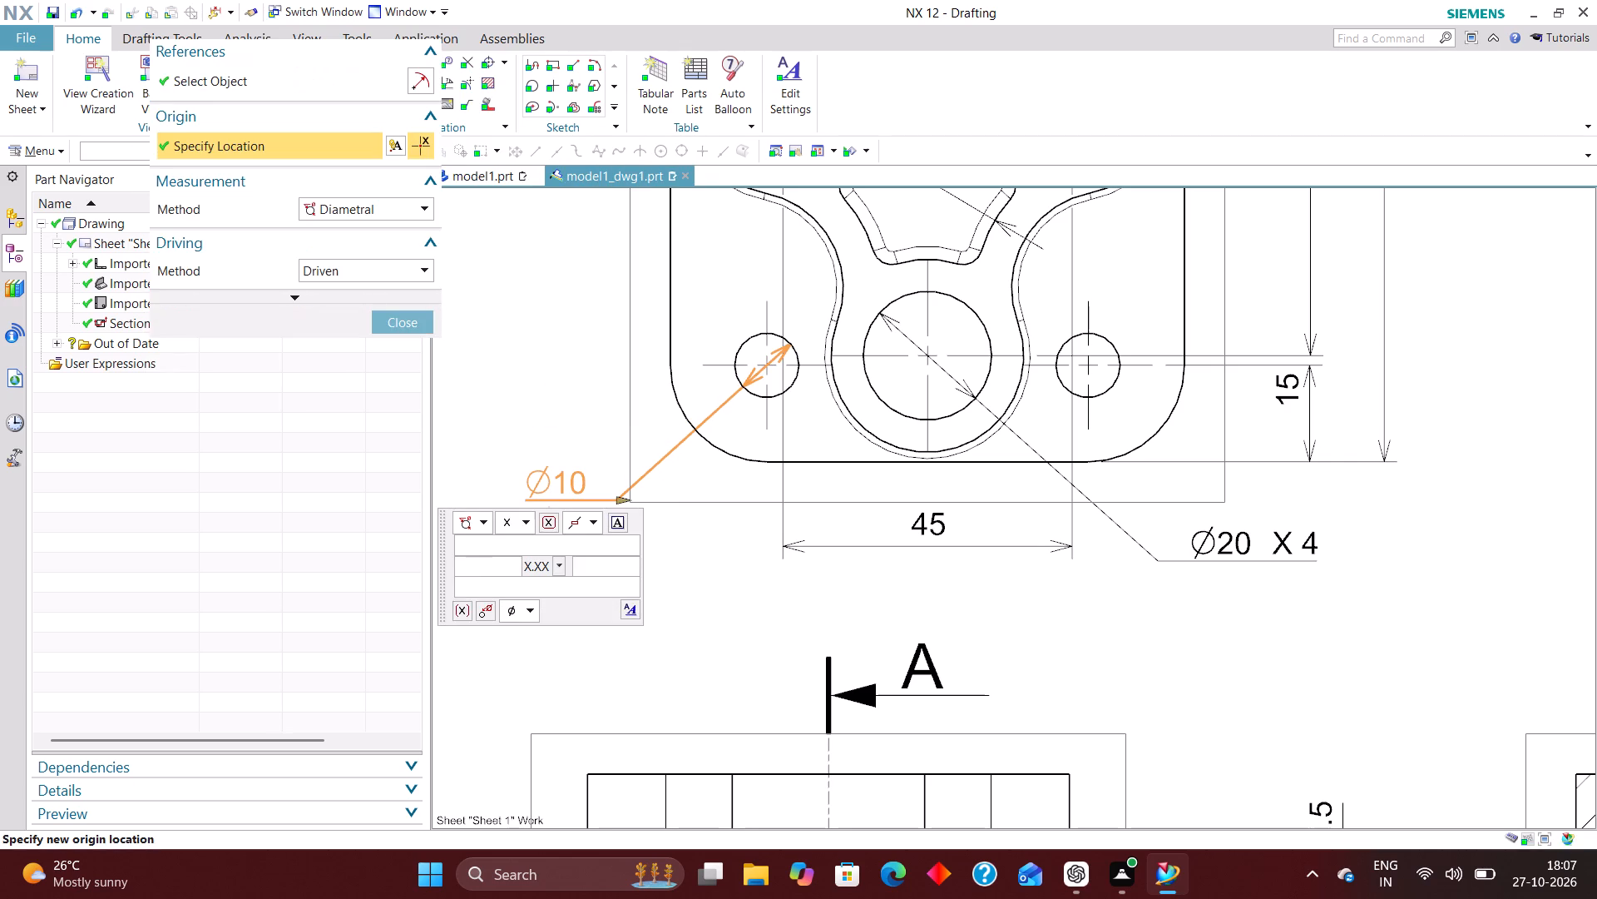
Append the text "X 4" after the small hole's diameter value.
left_click(611, 566)
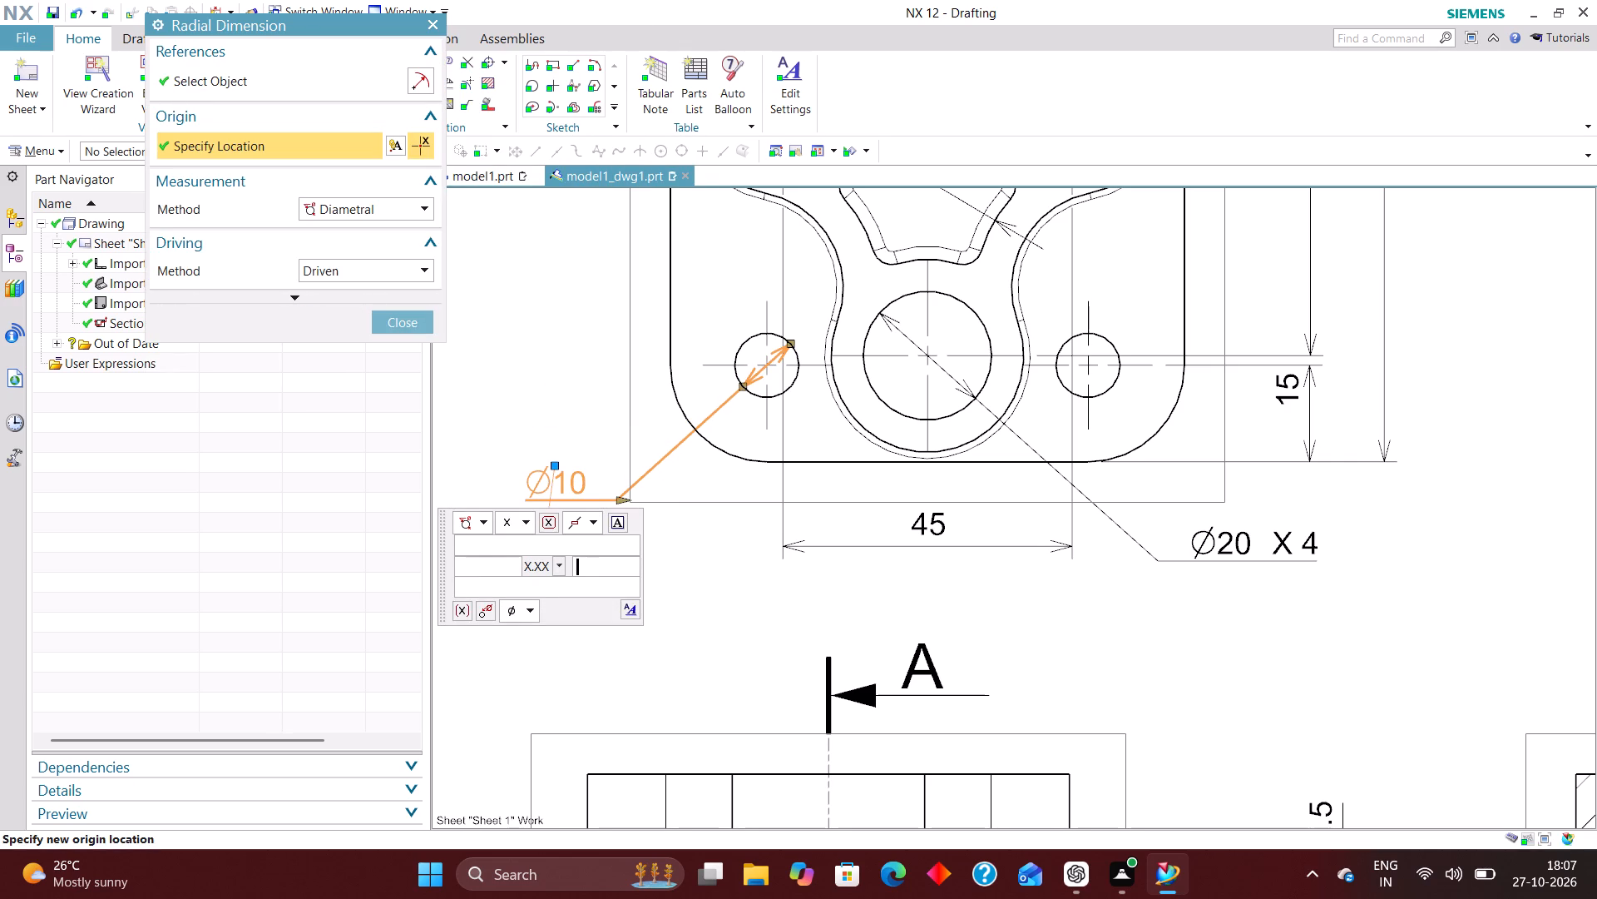
key("x")
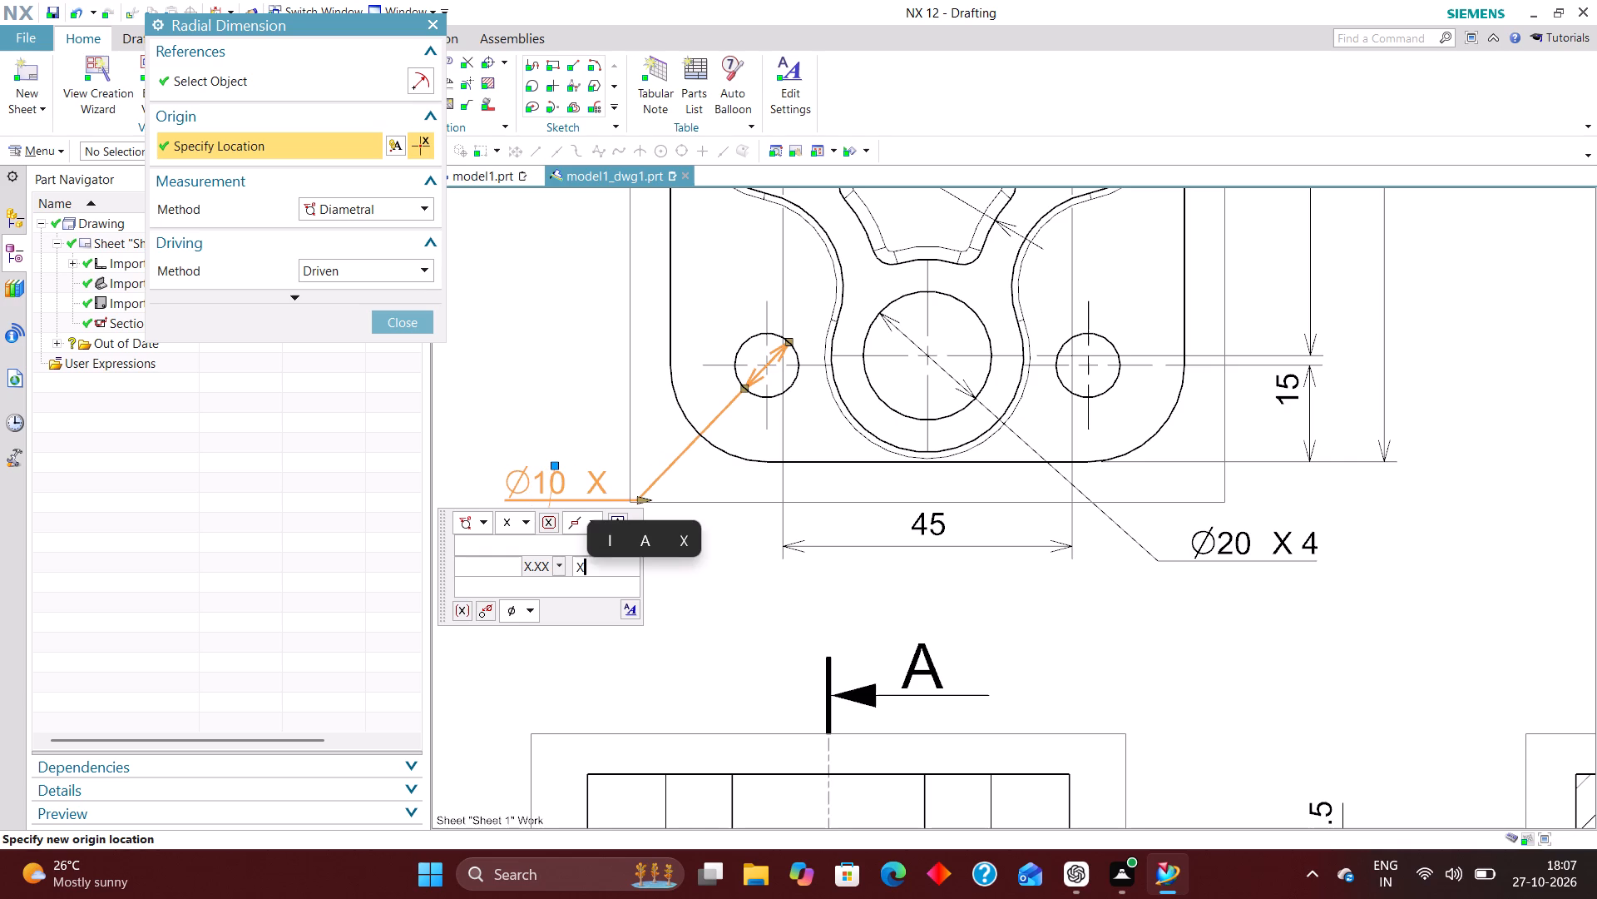
key("4")
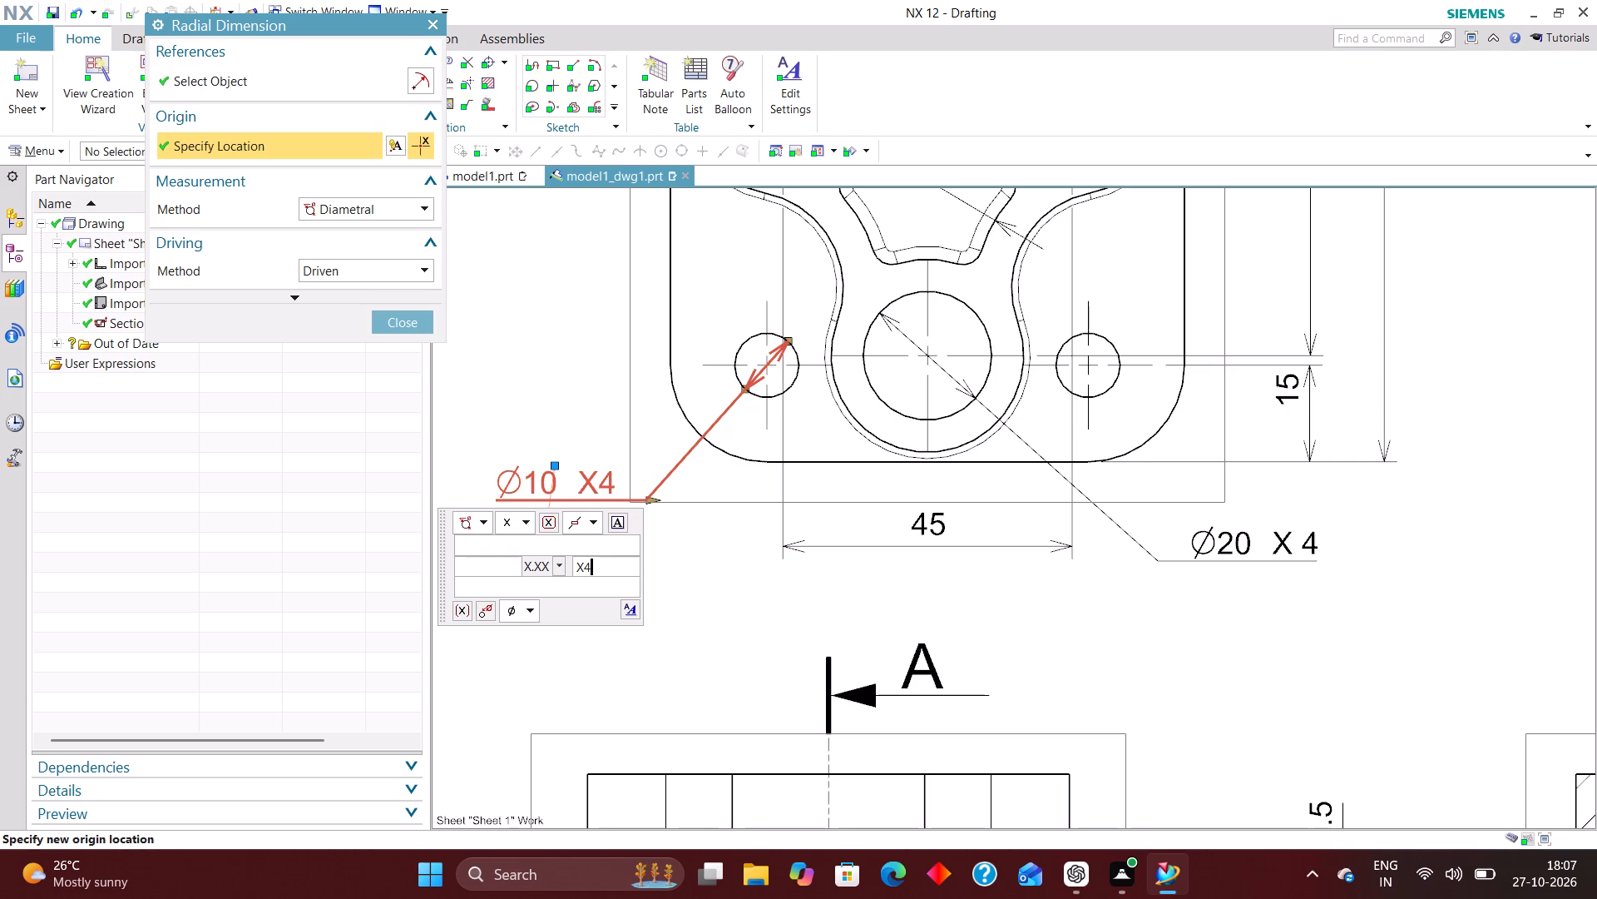
key("Left")
key("space")
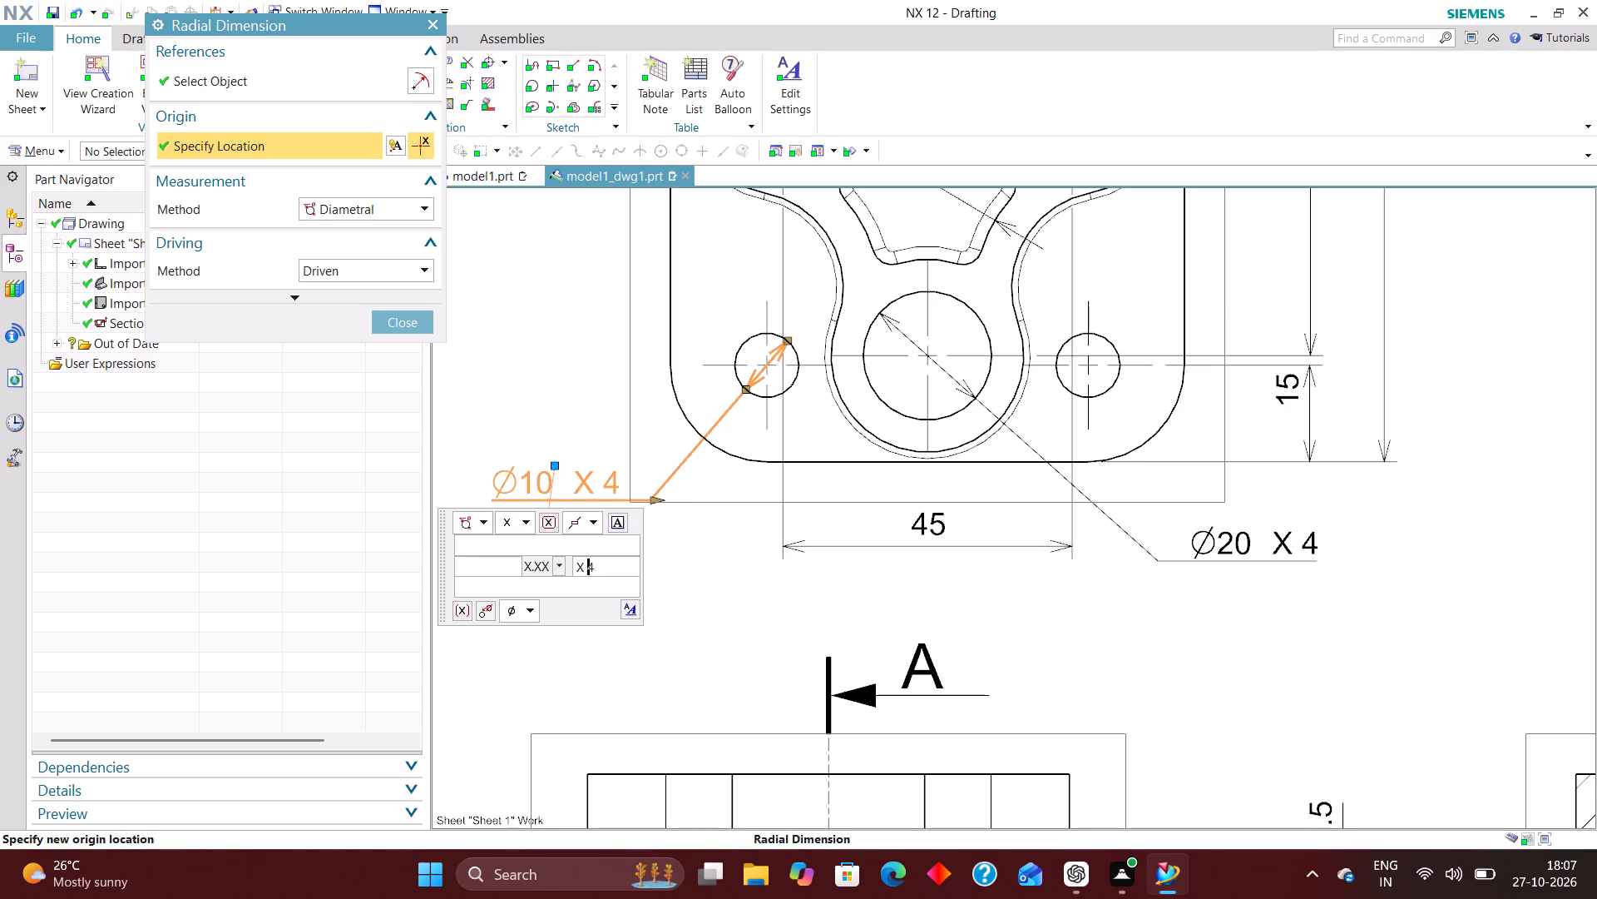
left_click(413, 320)
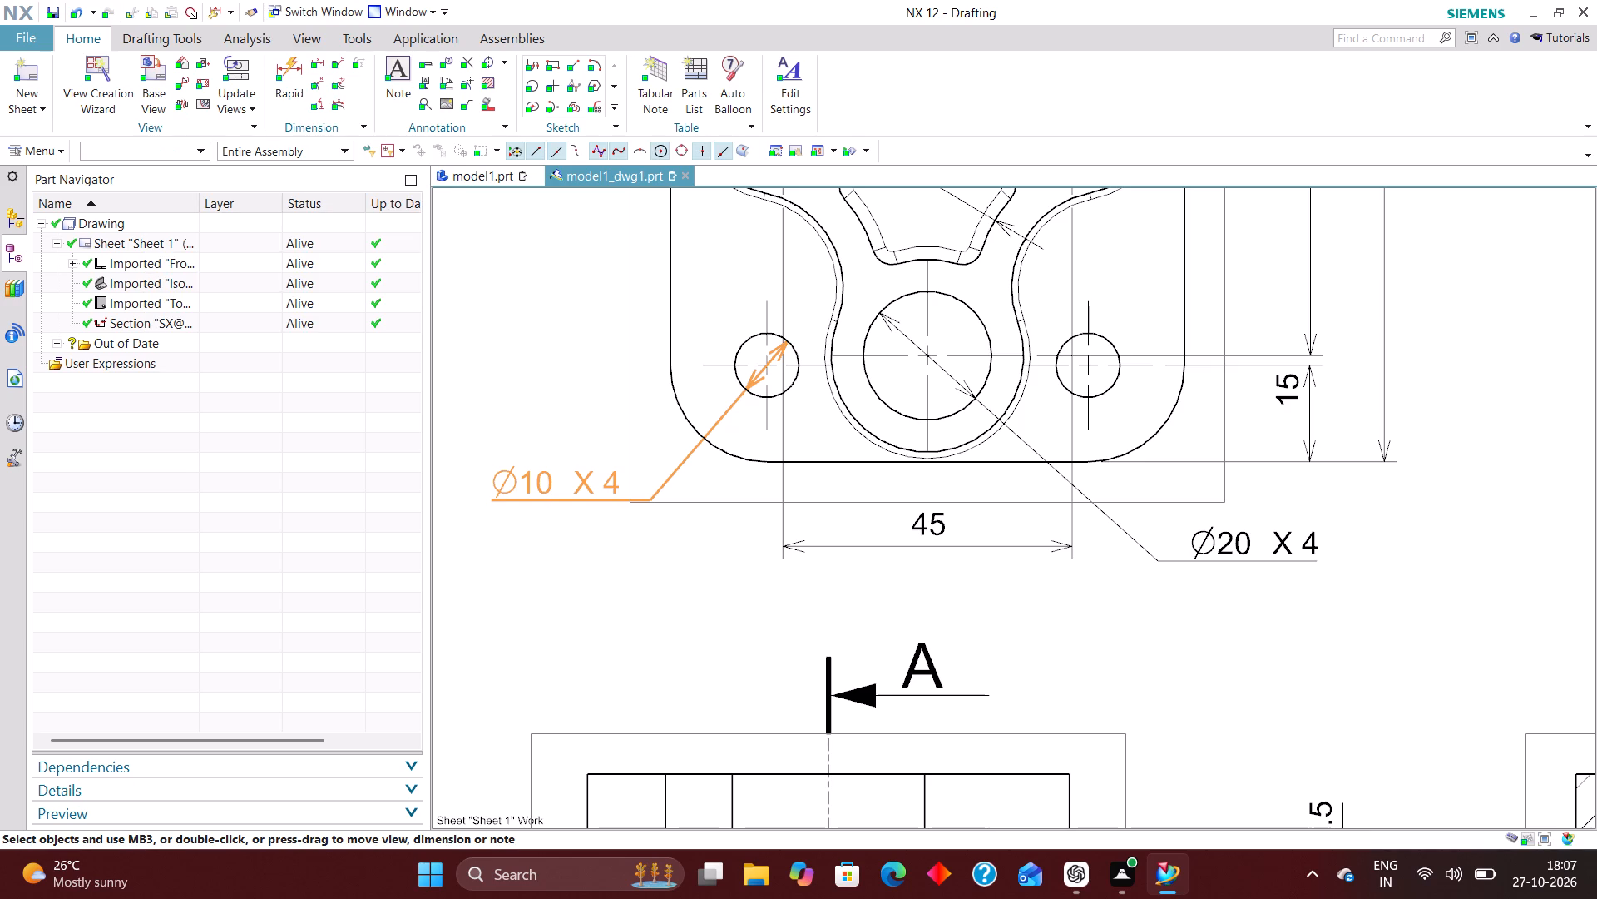
Move the Ø10 X 4 dimension text slightly upward, beside the plate's lower-left corner.
scroll(567, 510, "down", 2)
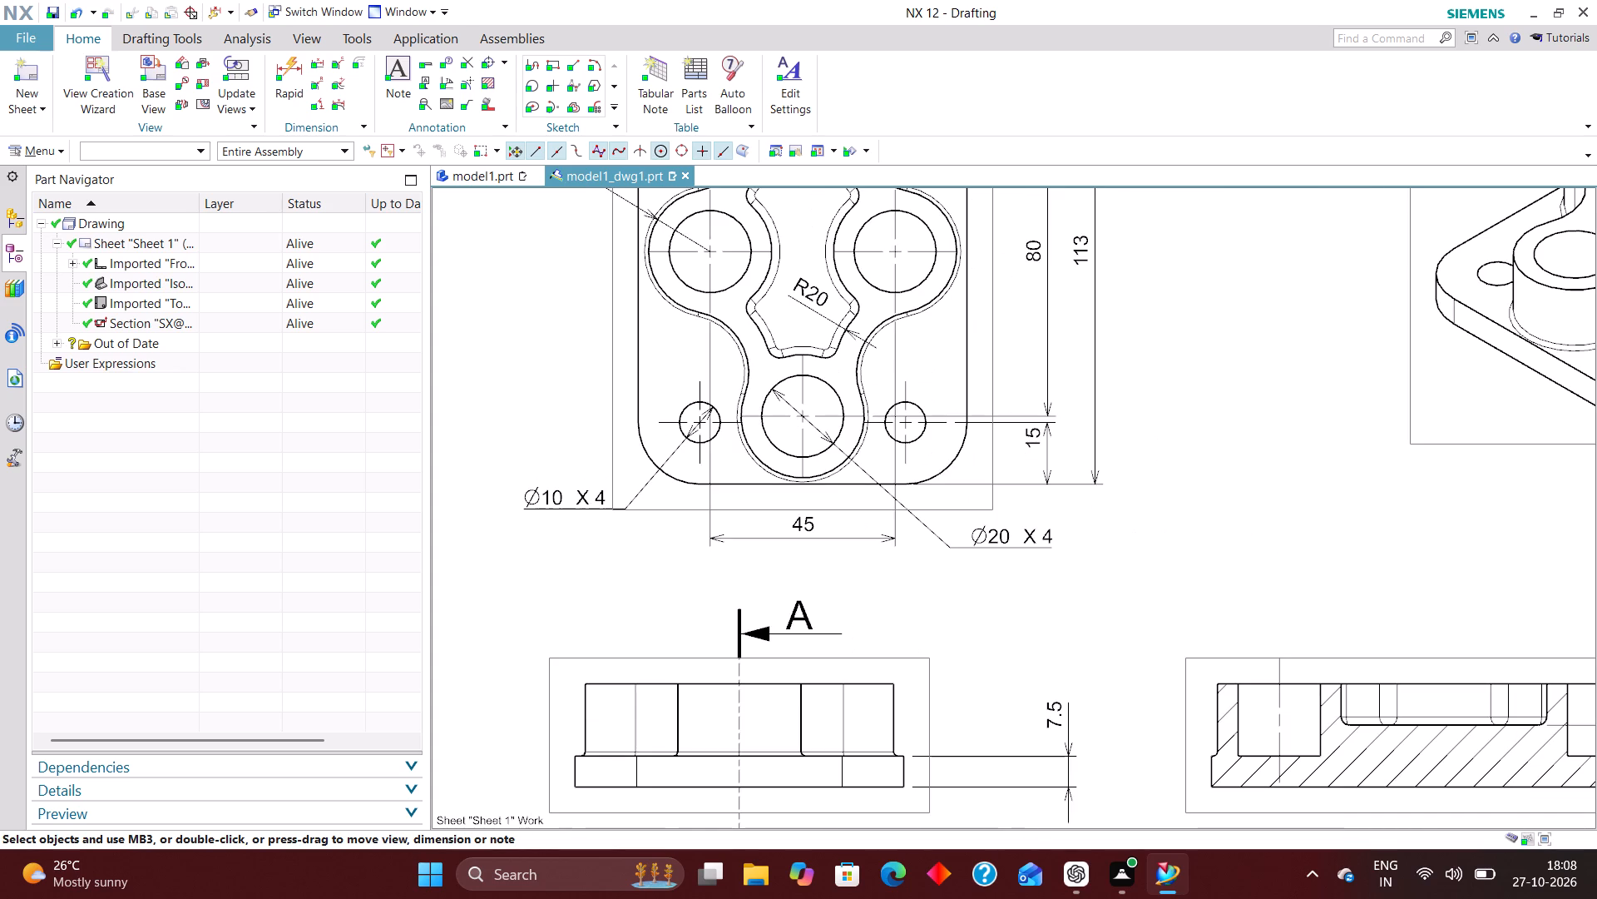
left_click_drag(568, 501, 571, 477)
Examine the whole drawing sheet and the top view's dimensions for completeness and layout.
scroll(590, 526, "down", 1)
scroll(680, 563, "down", 3)
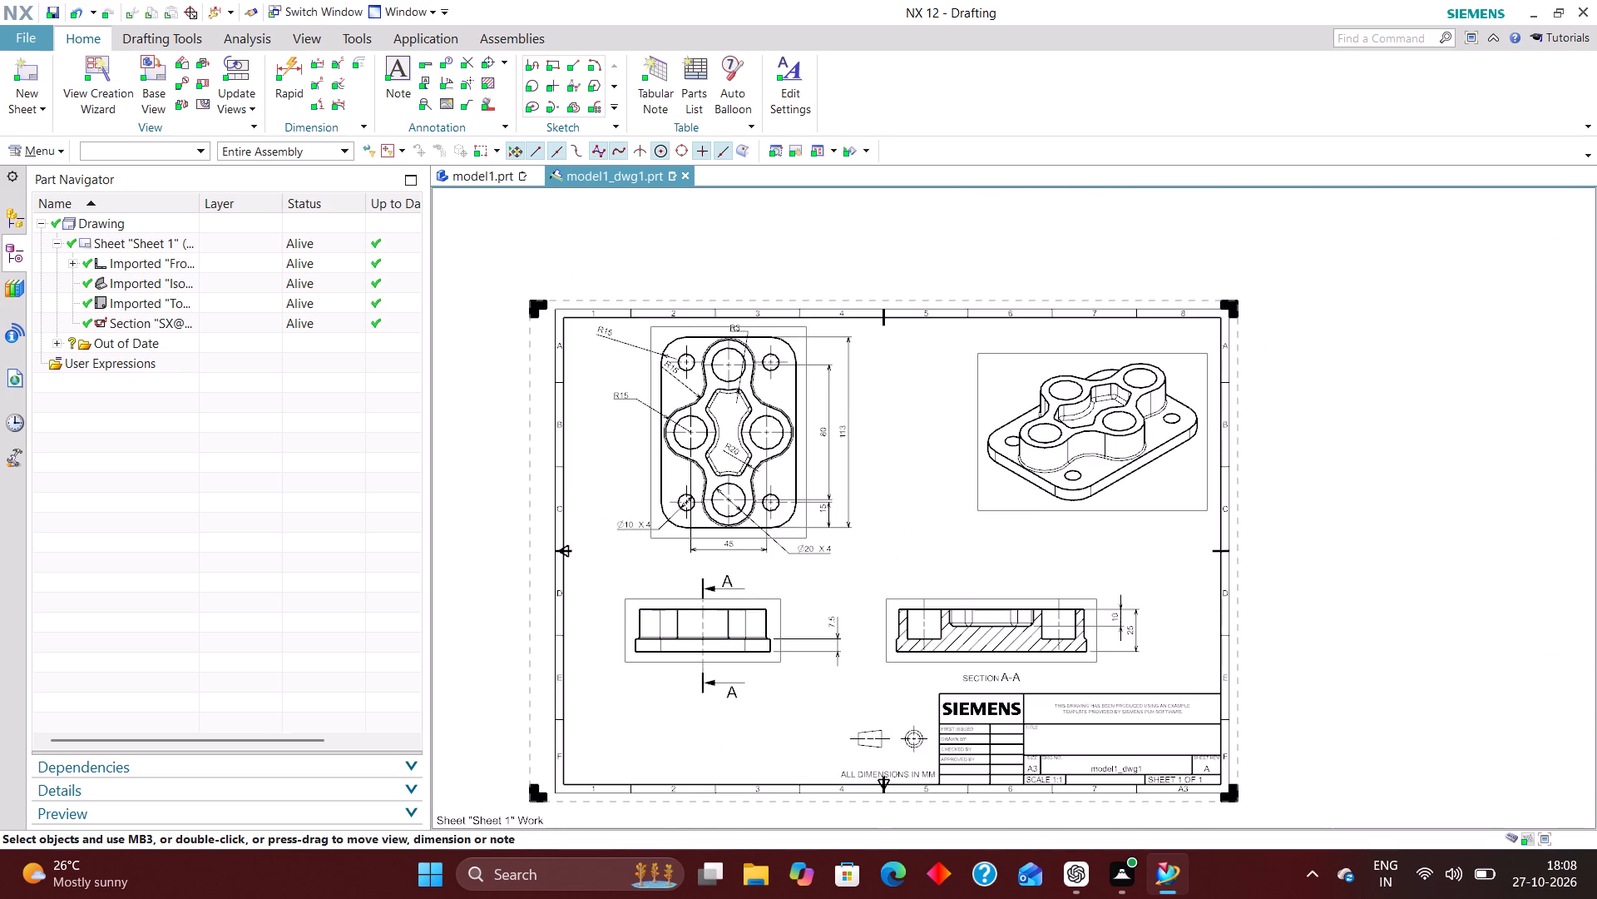
scroll(878, 423, "up", 2)
right_click_drag(912, 373, 866, 505)
right_click_drag(925, 448, 840, 541)
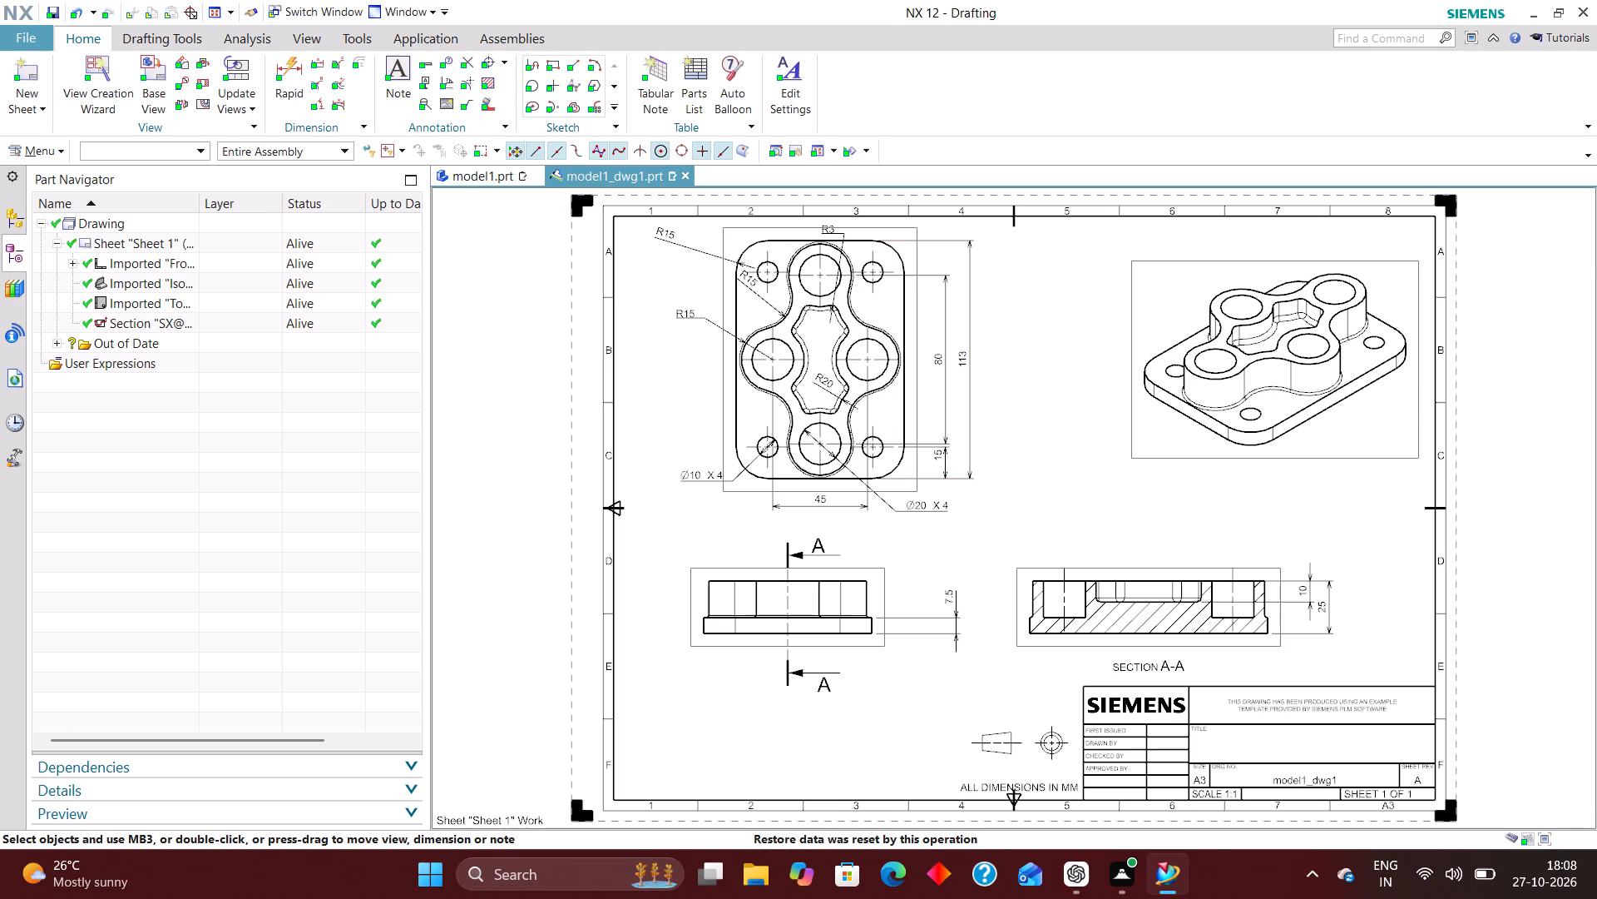
scroll(795, 252, "up", 3)
scroll(618, 440, "down", 1)
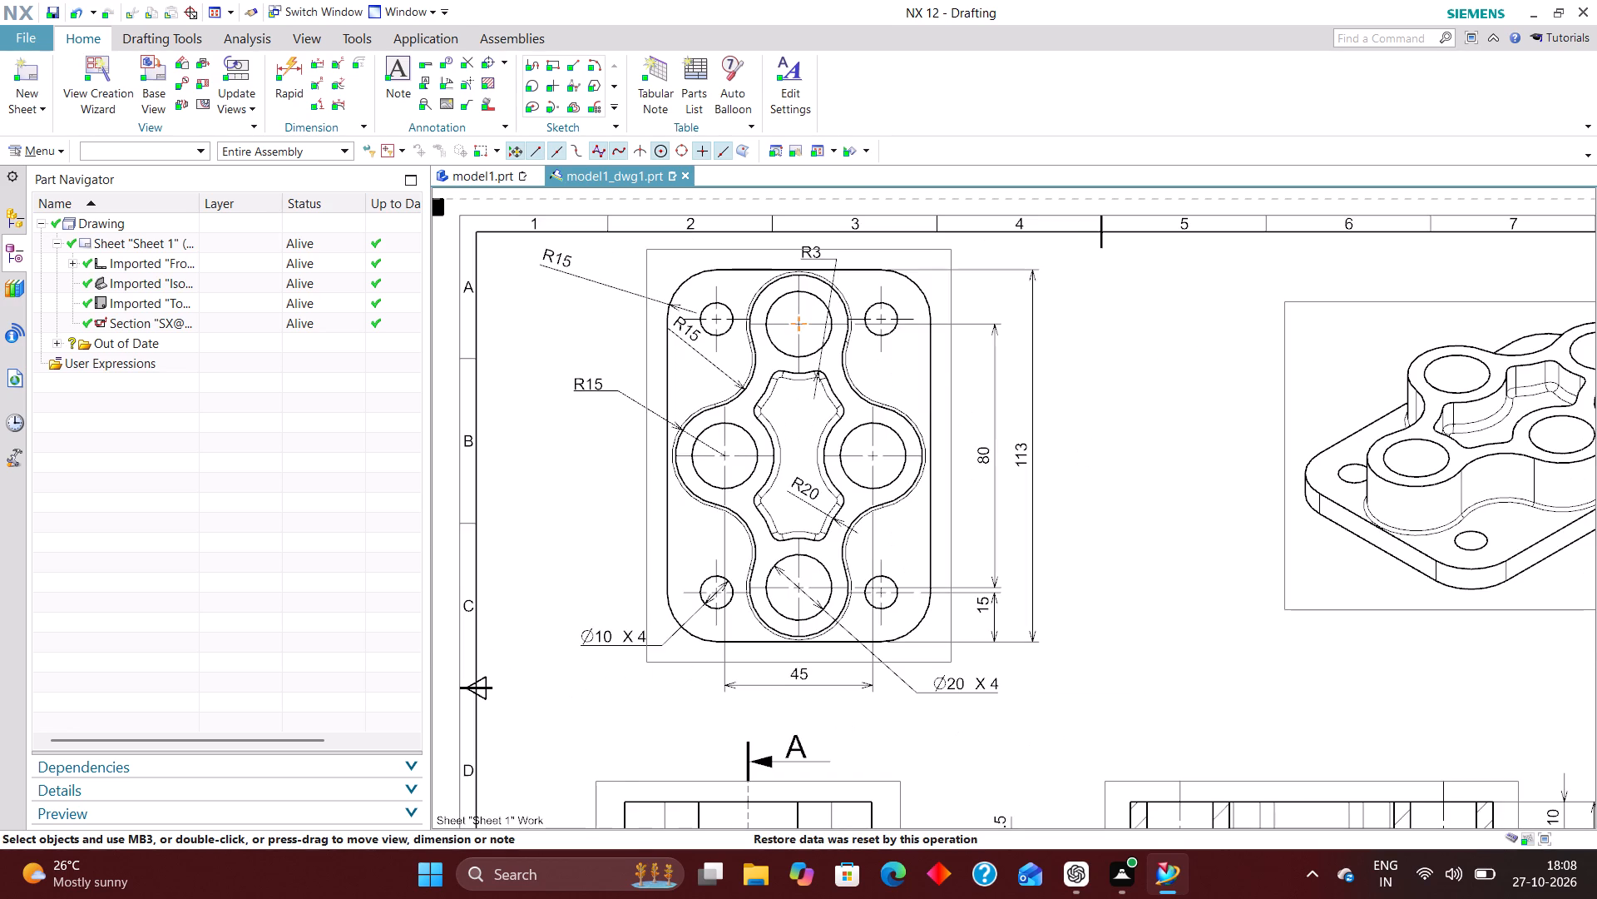
scroll(624, 524, "down", 3)
scroll(940, 539, "up", 3)
right_click_drag(898, 410, 835, 541)
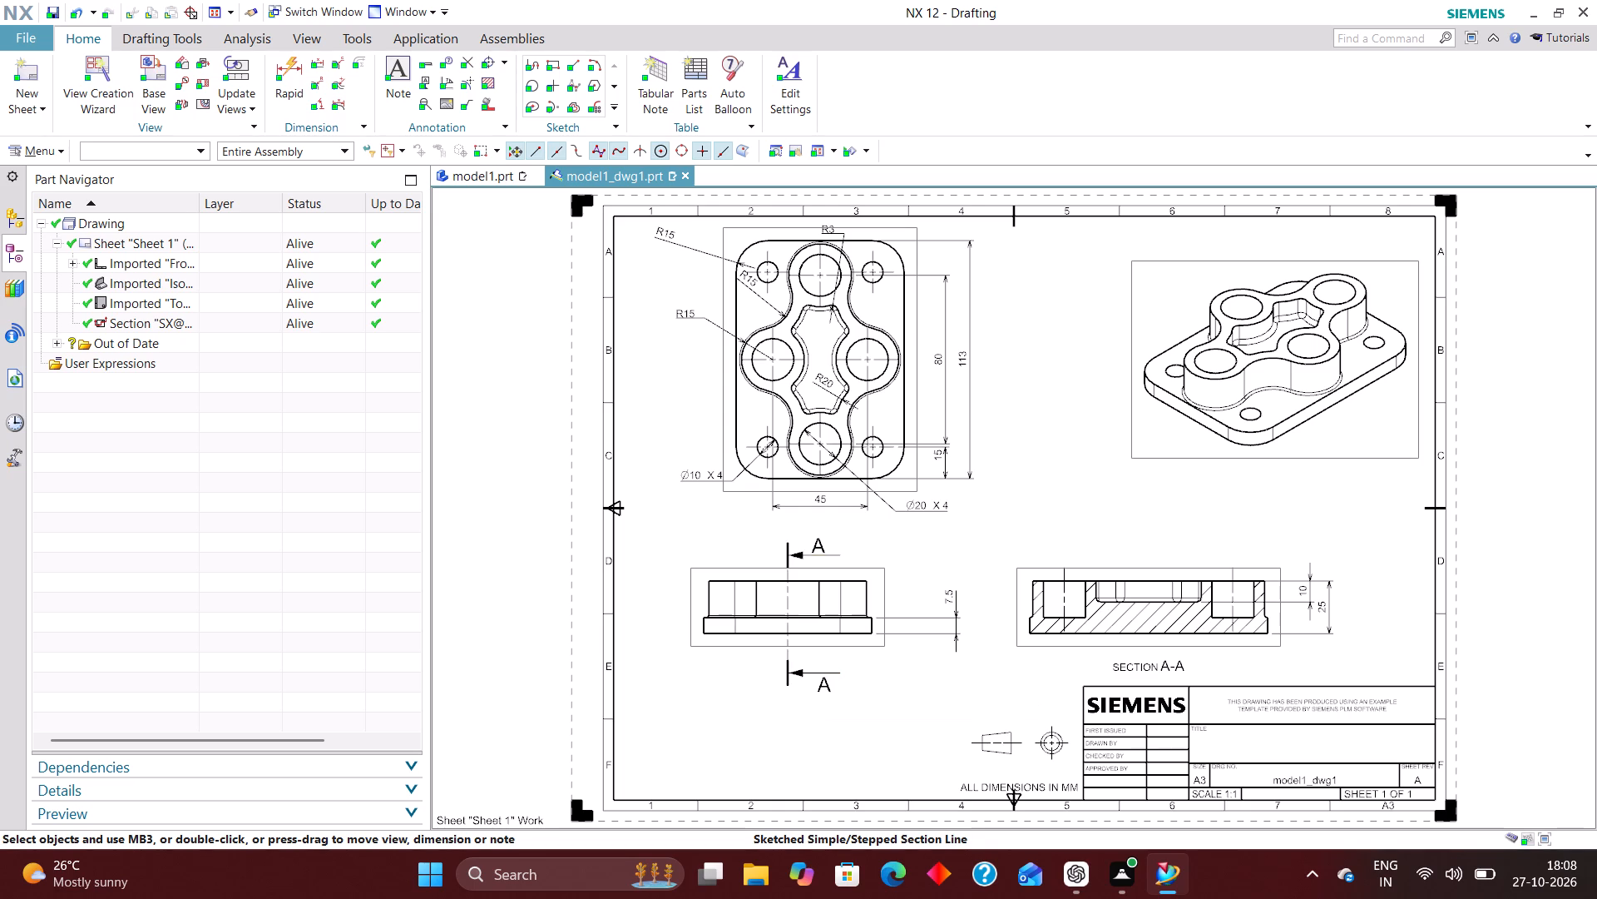
Add a radial dimension to the small fillet where the raised body meets the base in the front view, placing it diagonally above the fillet.
scroll(873, 613, "up", 6)
left_click(296, 66)
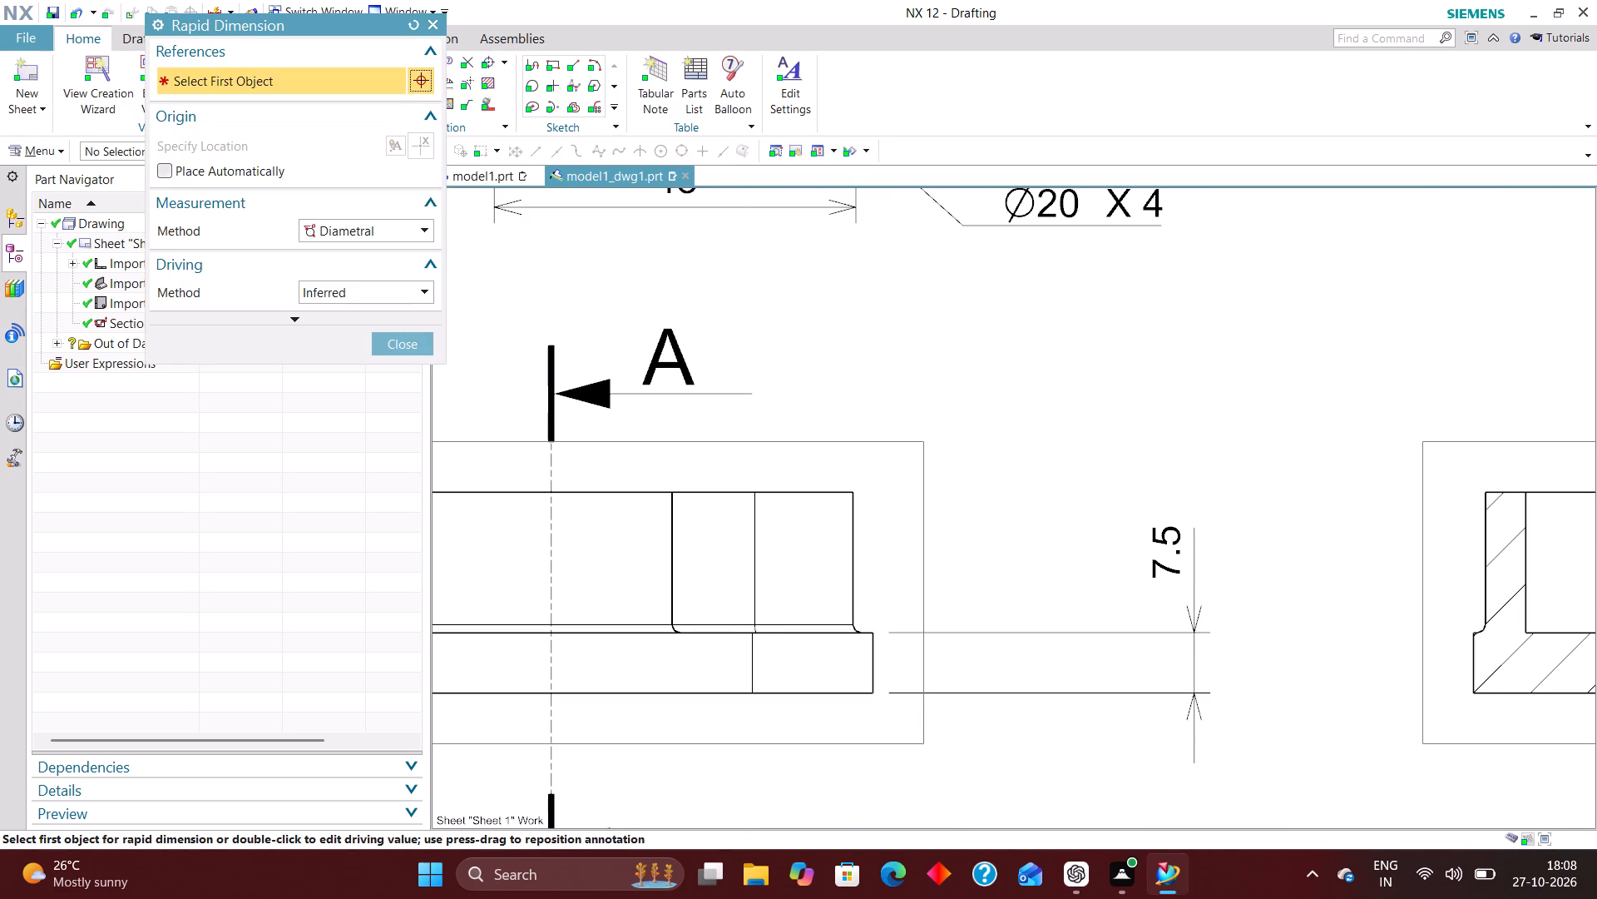
left_click(386, 226)
left_click(374, 376)
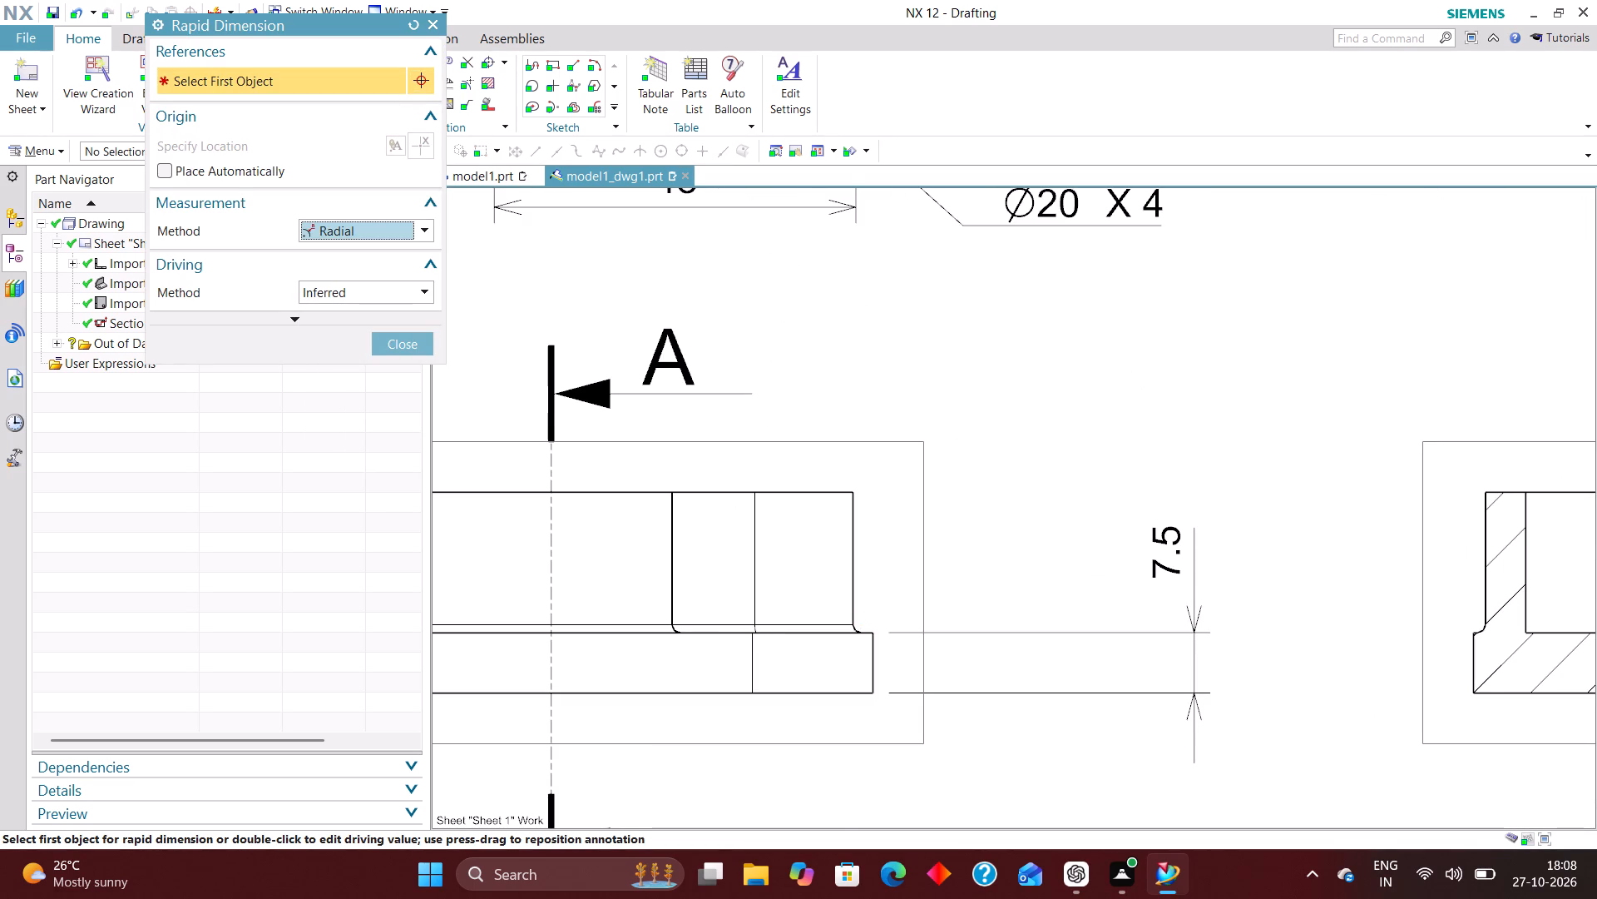
scroll(849, 643, "up", 5)
left_click(858, 603)
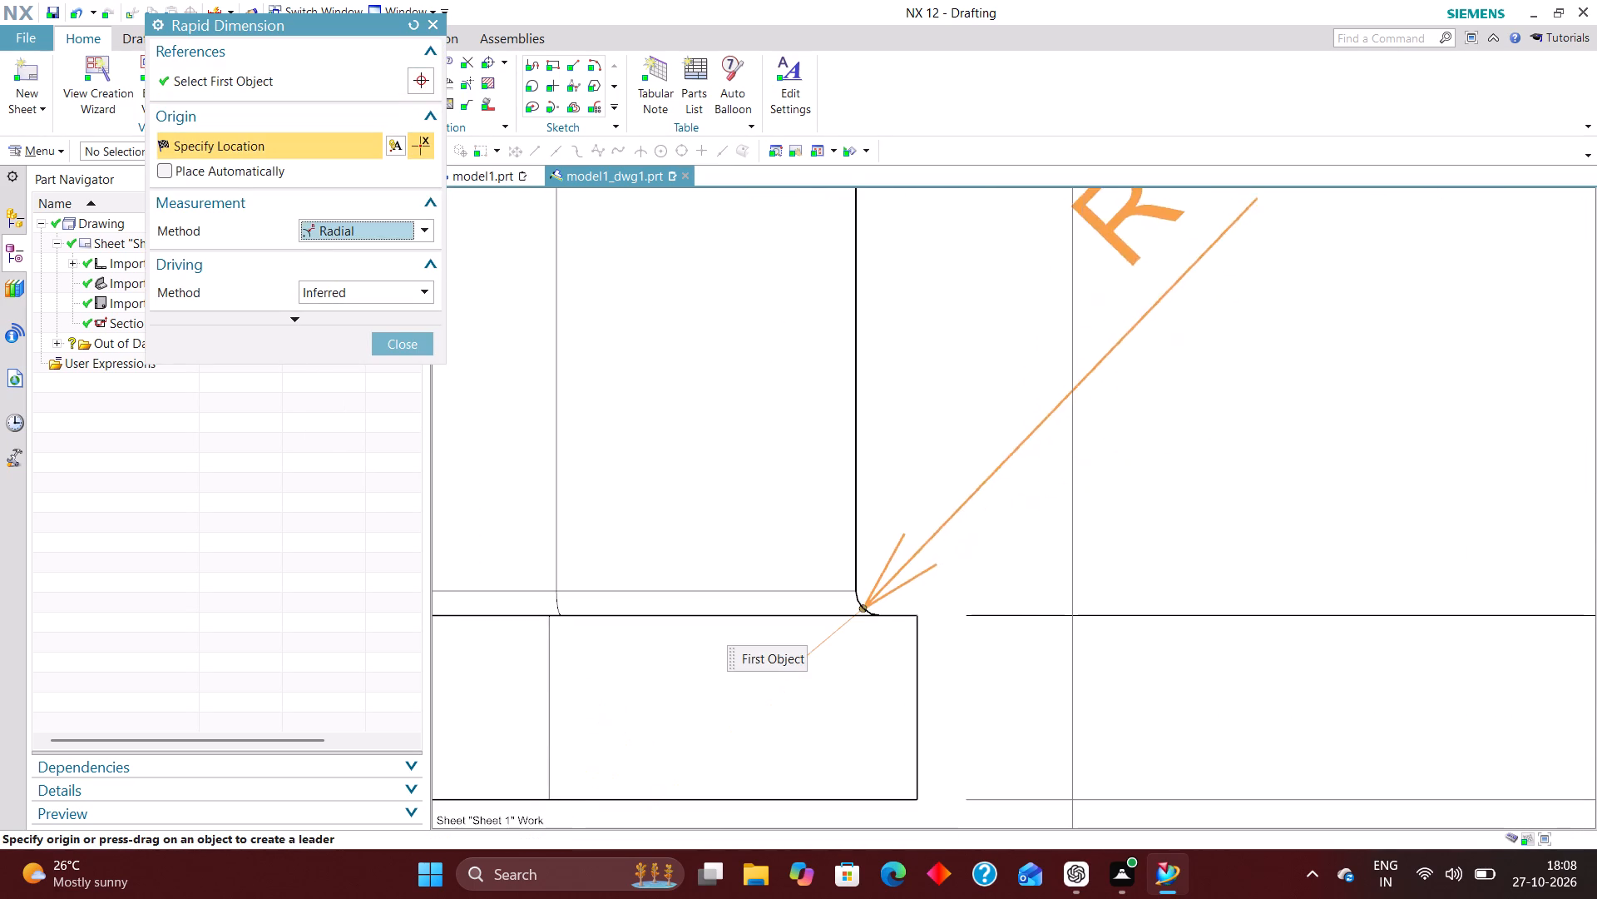
scroll(1020, 472, "down", 4)
left_click(1095, 351)
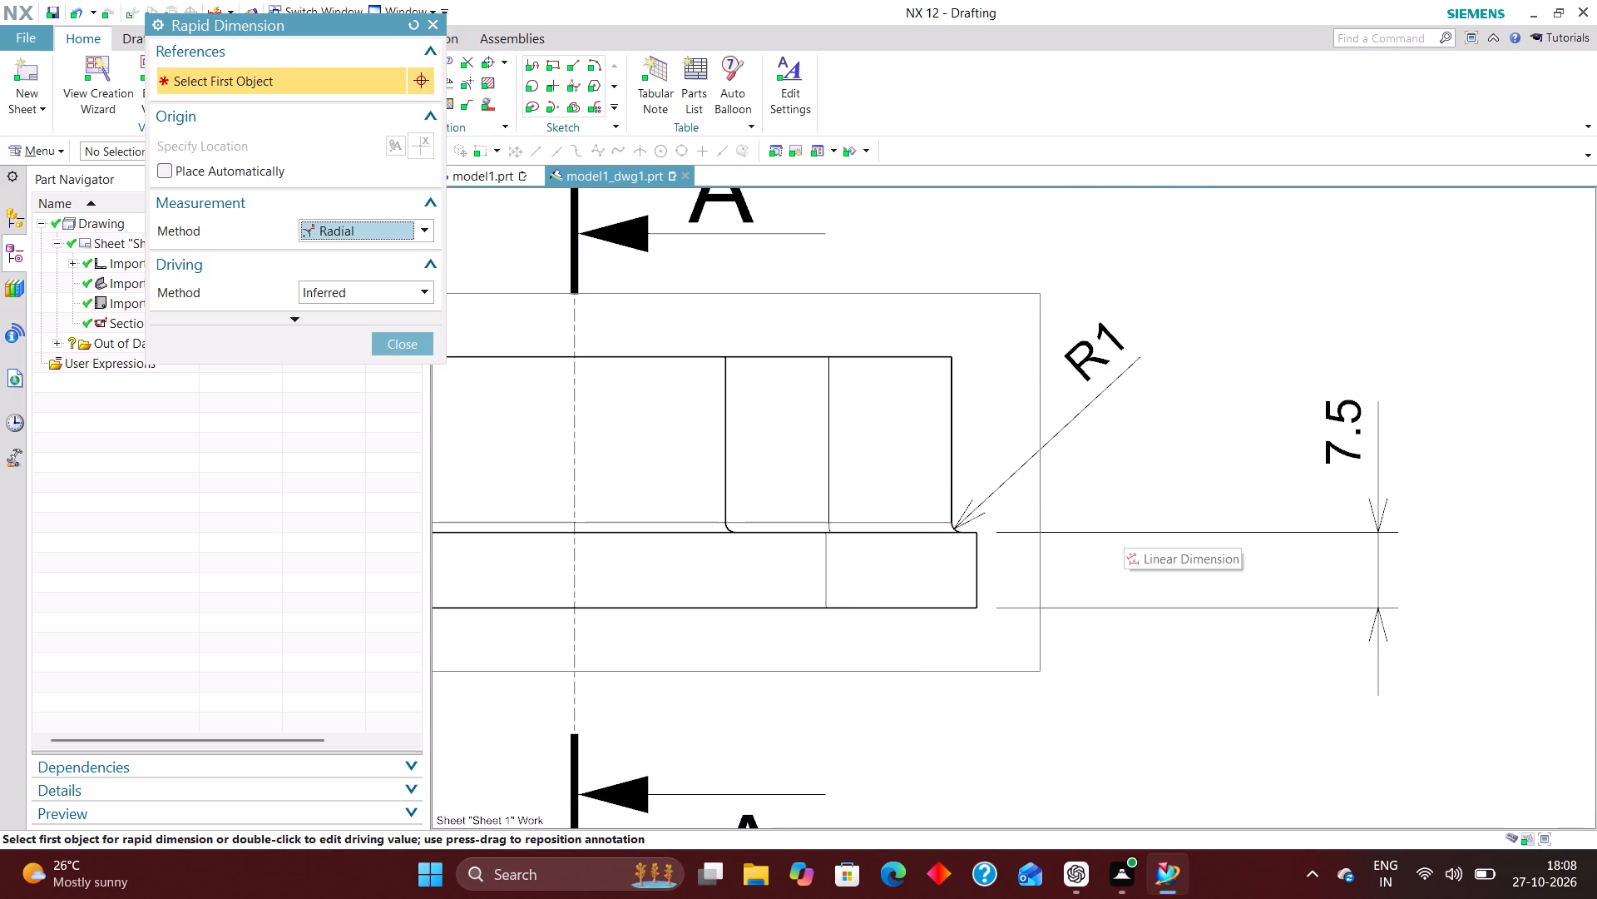
scroll(810, 439, "down", 3)
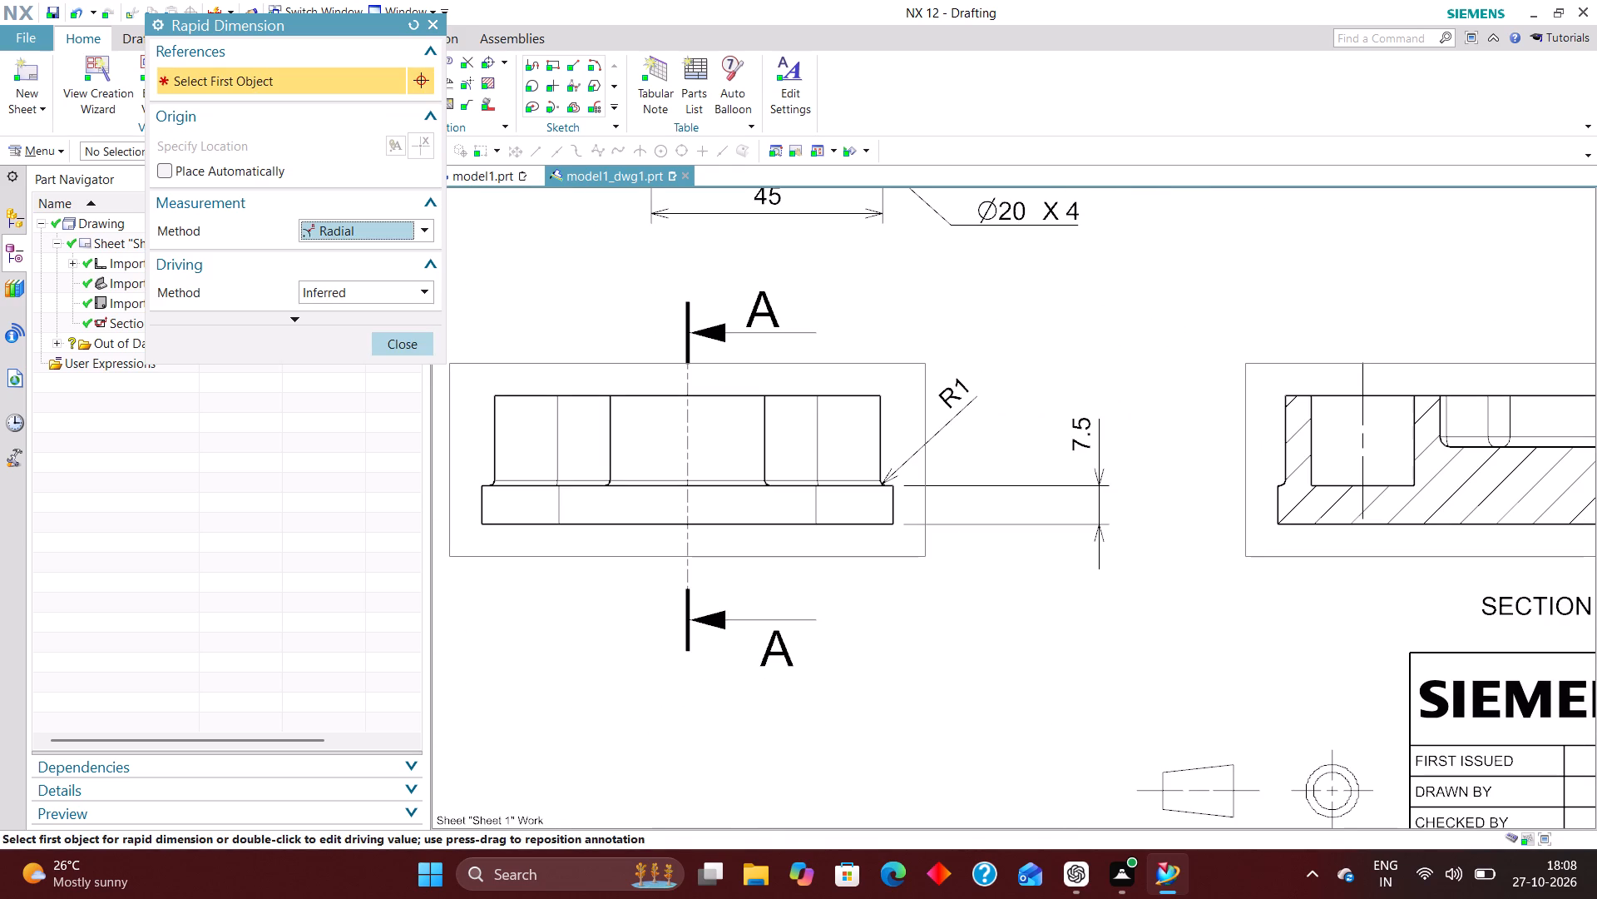
scroll(766, 564, "down", 2)
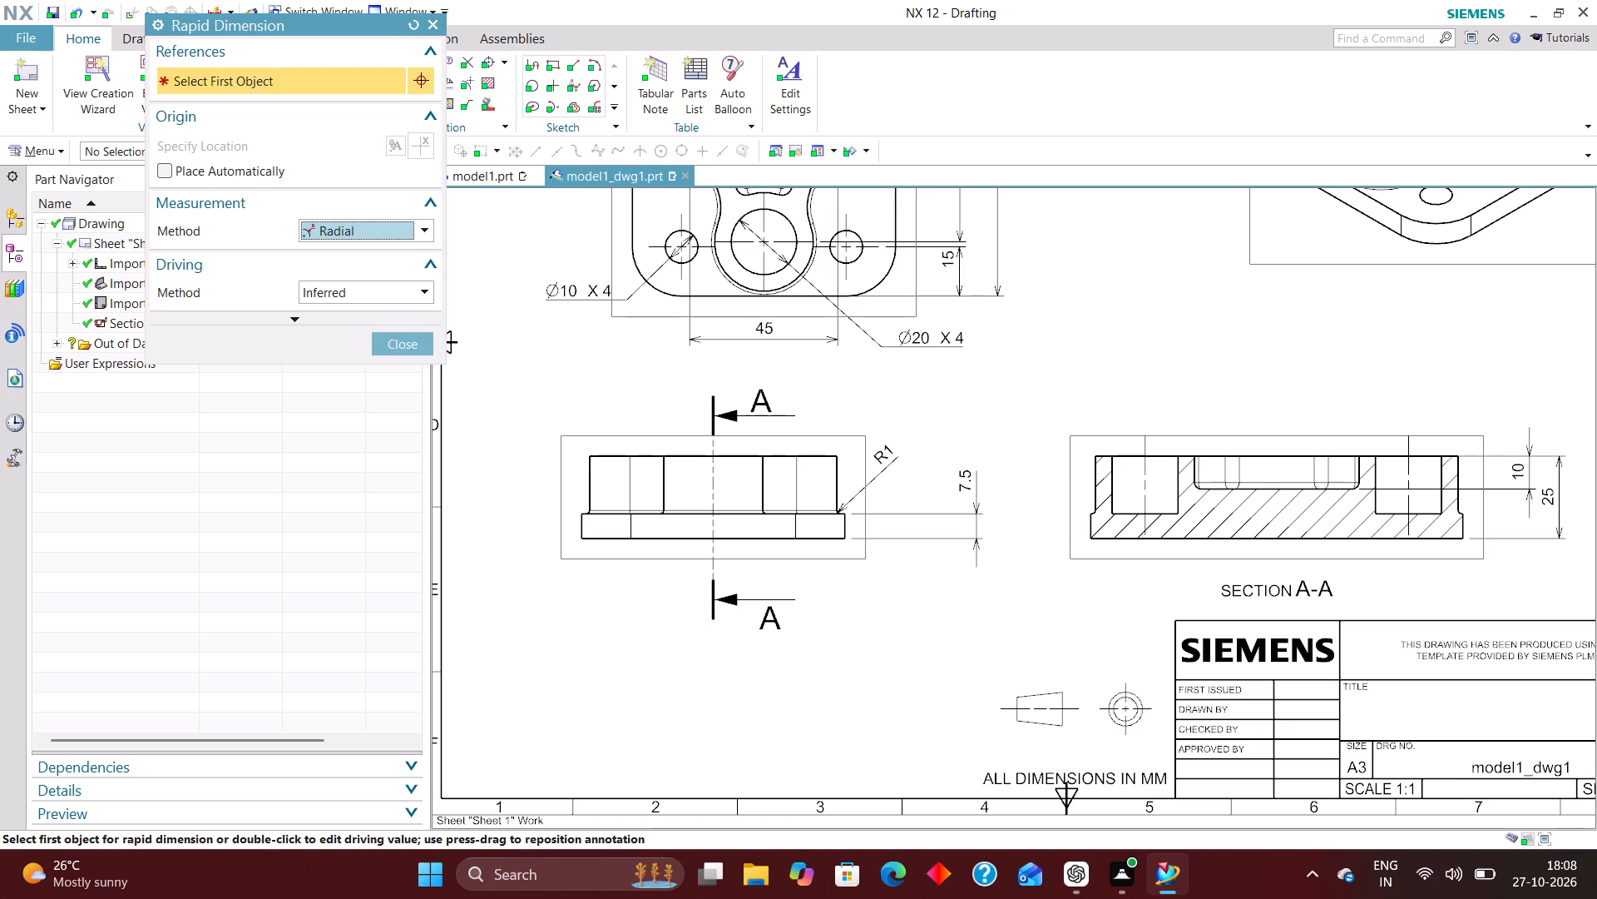
left_click(406, 345)
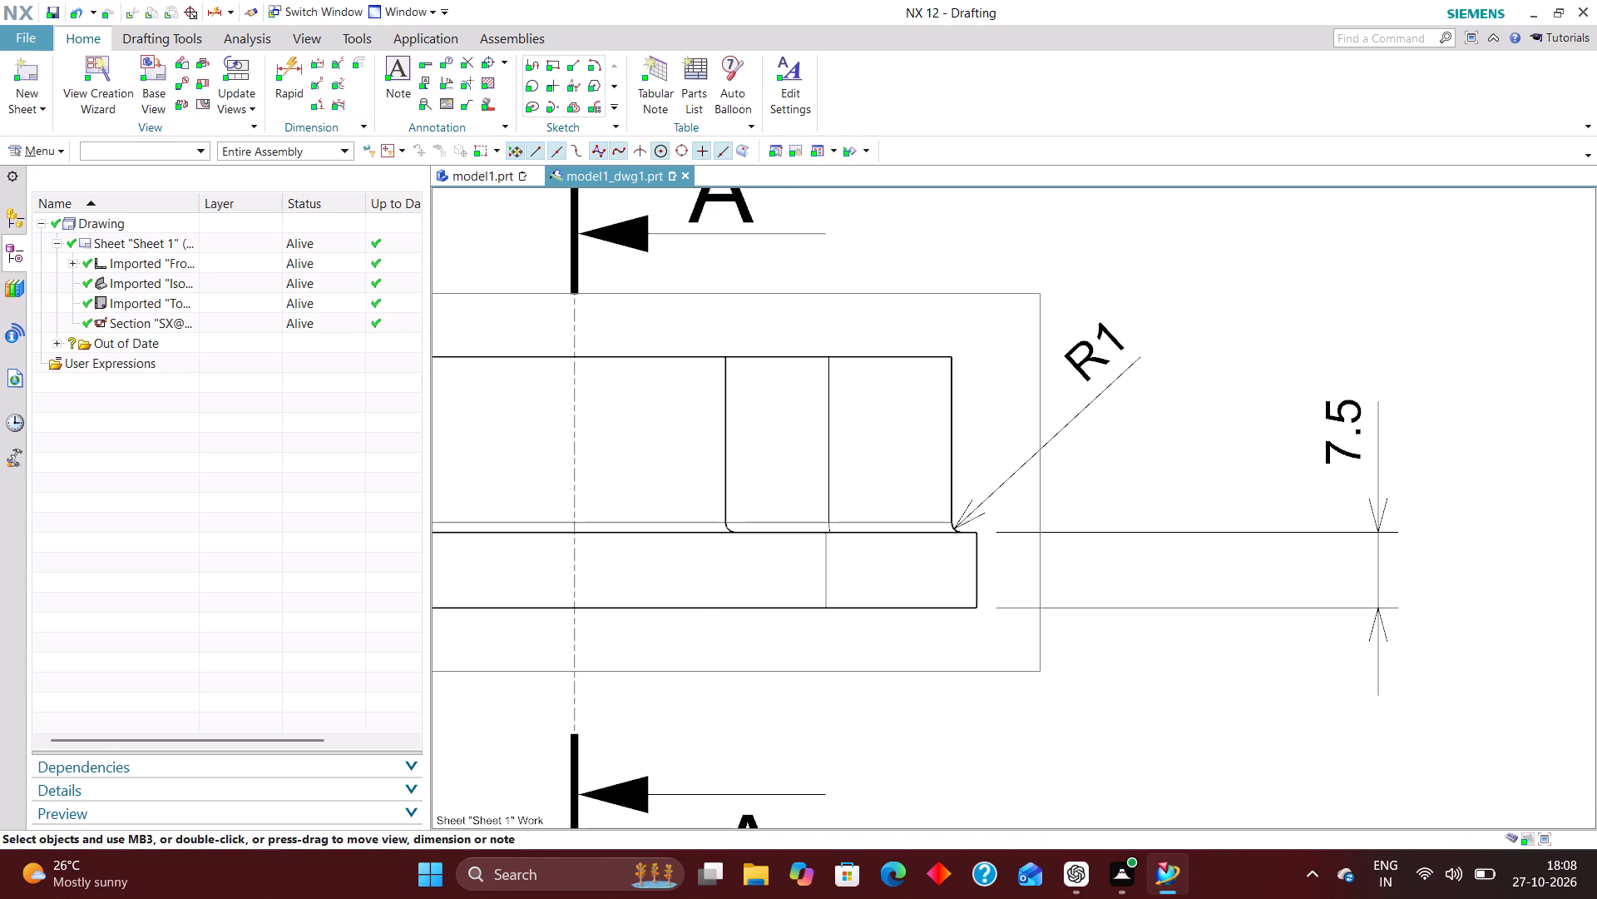
Examine the front, section and top views for missing dimensions and for annotation layout.
scroll(662, 514, "down", 2)
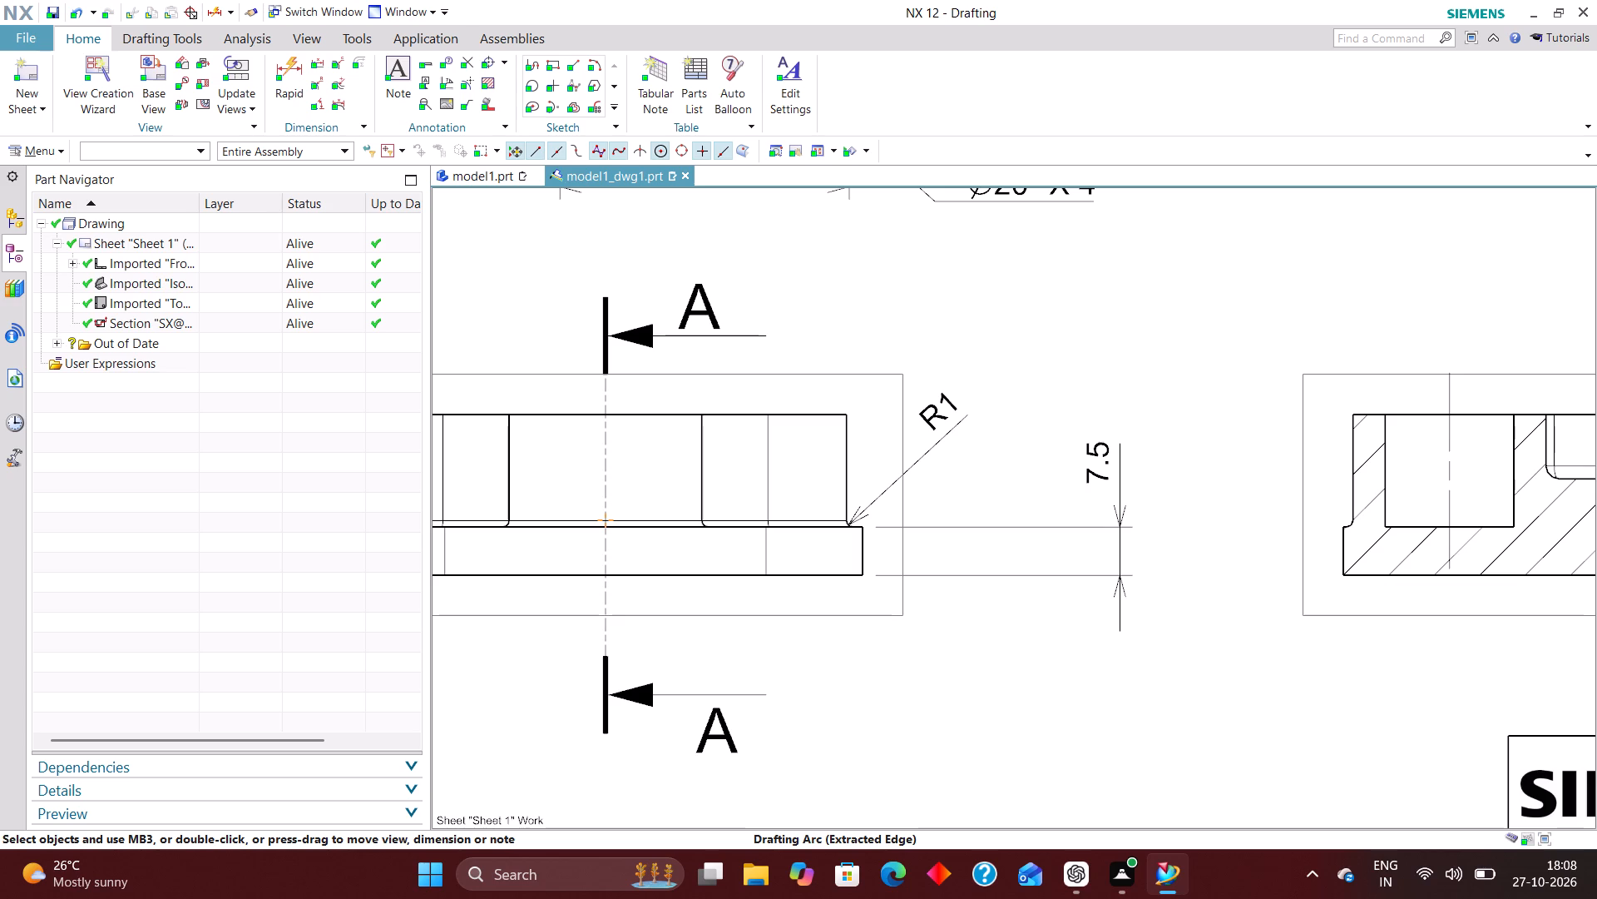
scroll(803, 548, "down", 4)
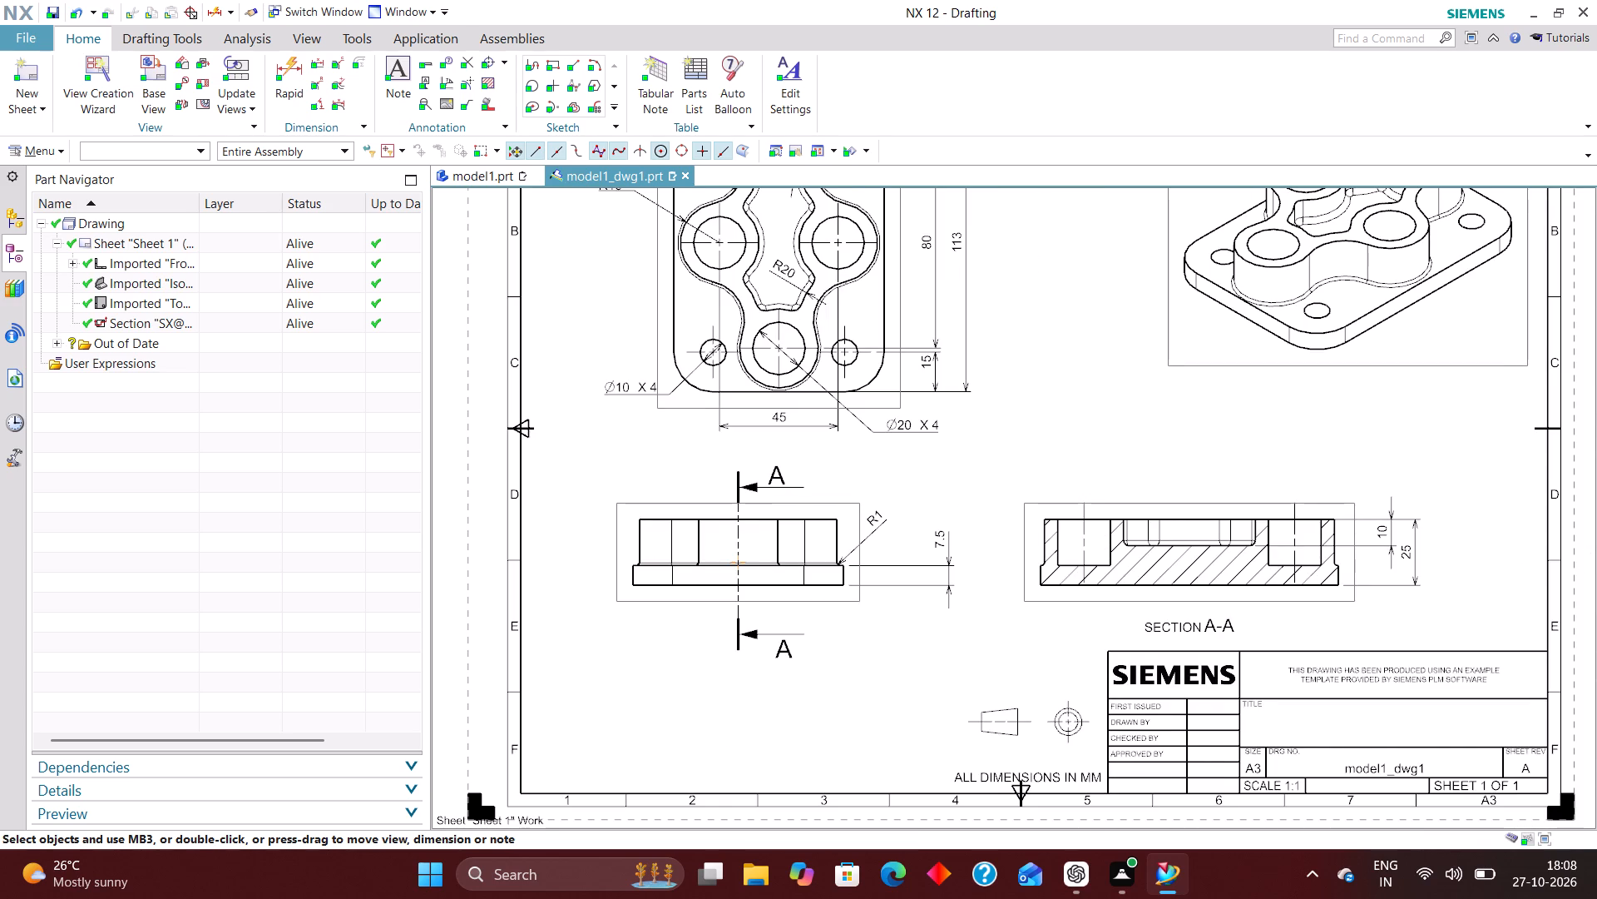
right_click_drag(1046, 360, 1001, 442)
scroll(685, 459, "up", 3)
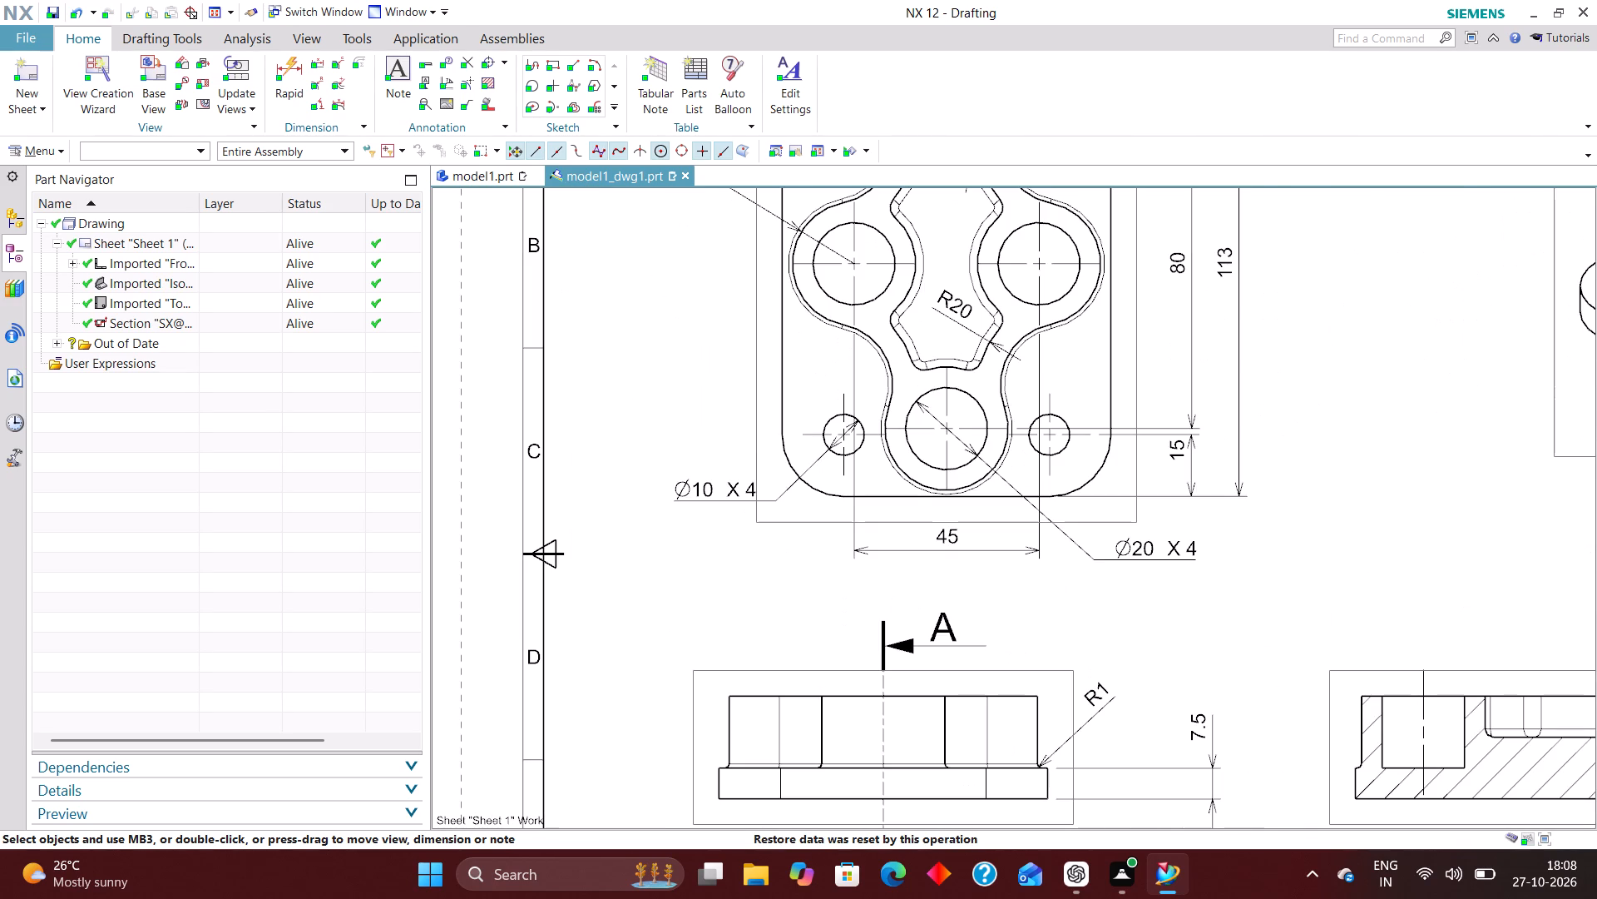
scroll(823, 613, "down", 1)
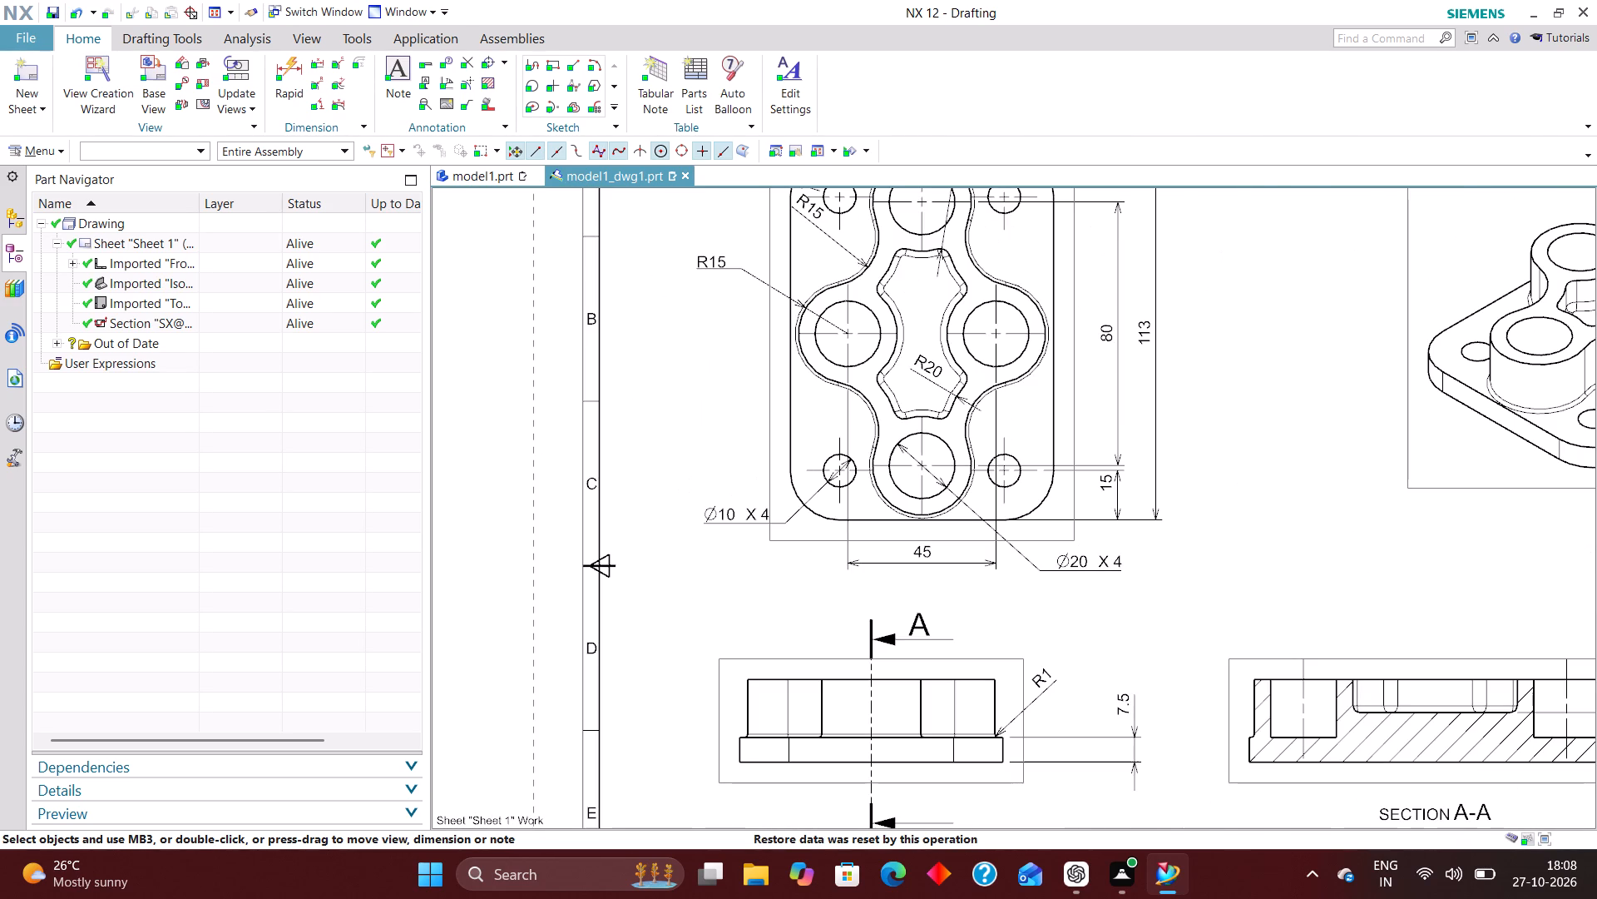
scroll(728, 589, "down", 1)
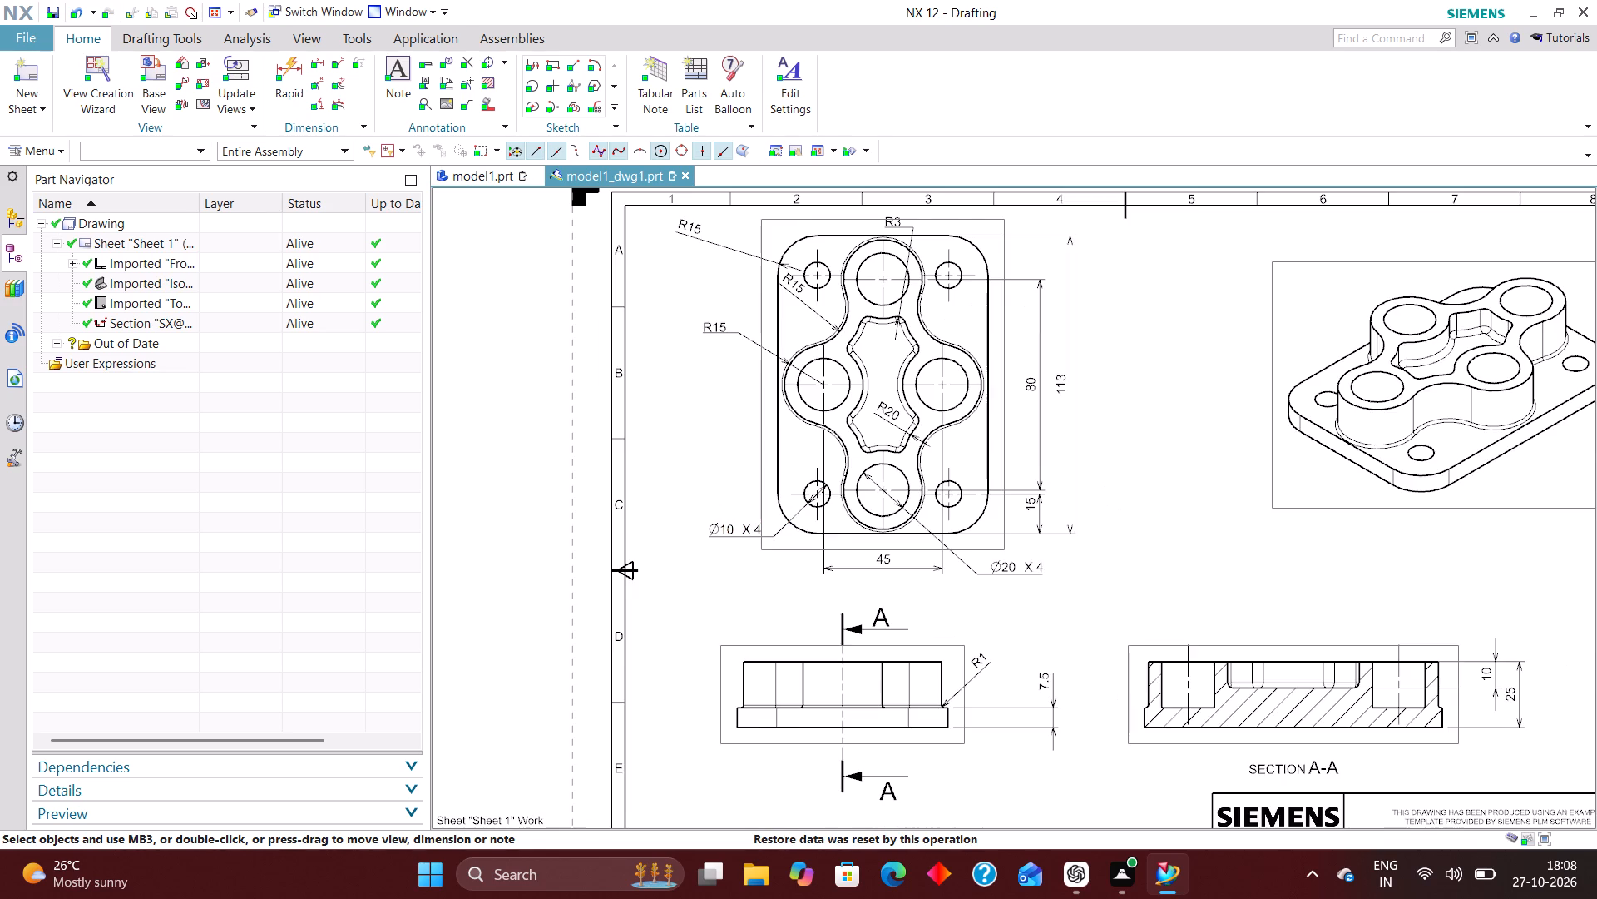
scroll(873, 475, "up", 2)
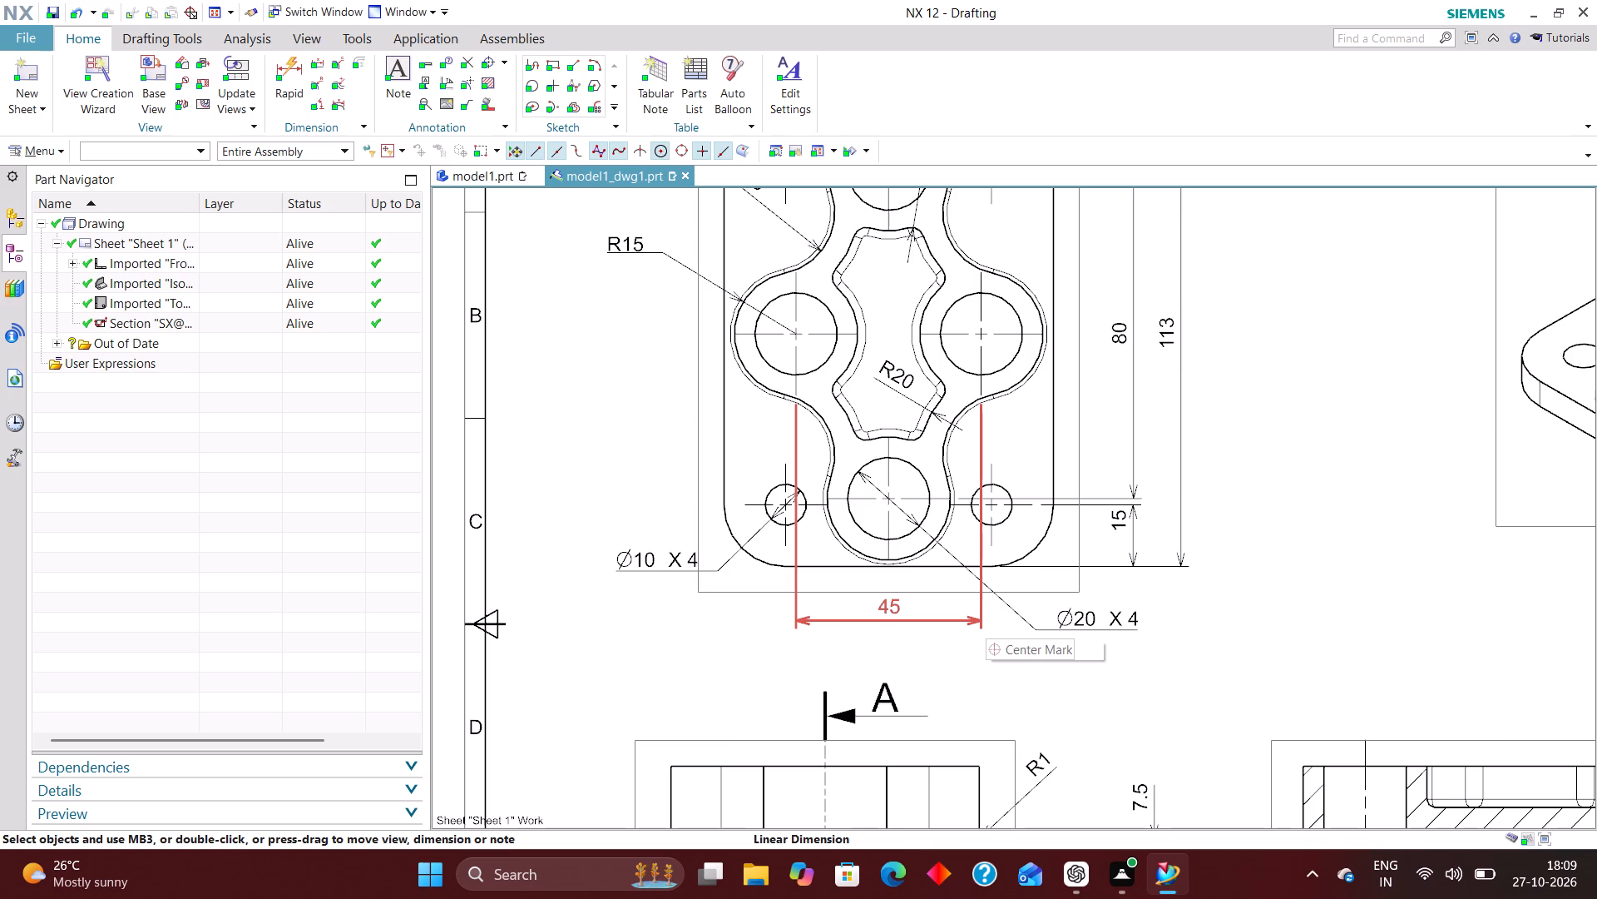
scroll(986, 637, "down", 1)
scroll(962, 285, "up", 2)
scroll(893, 531, "down", 1)
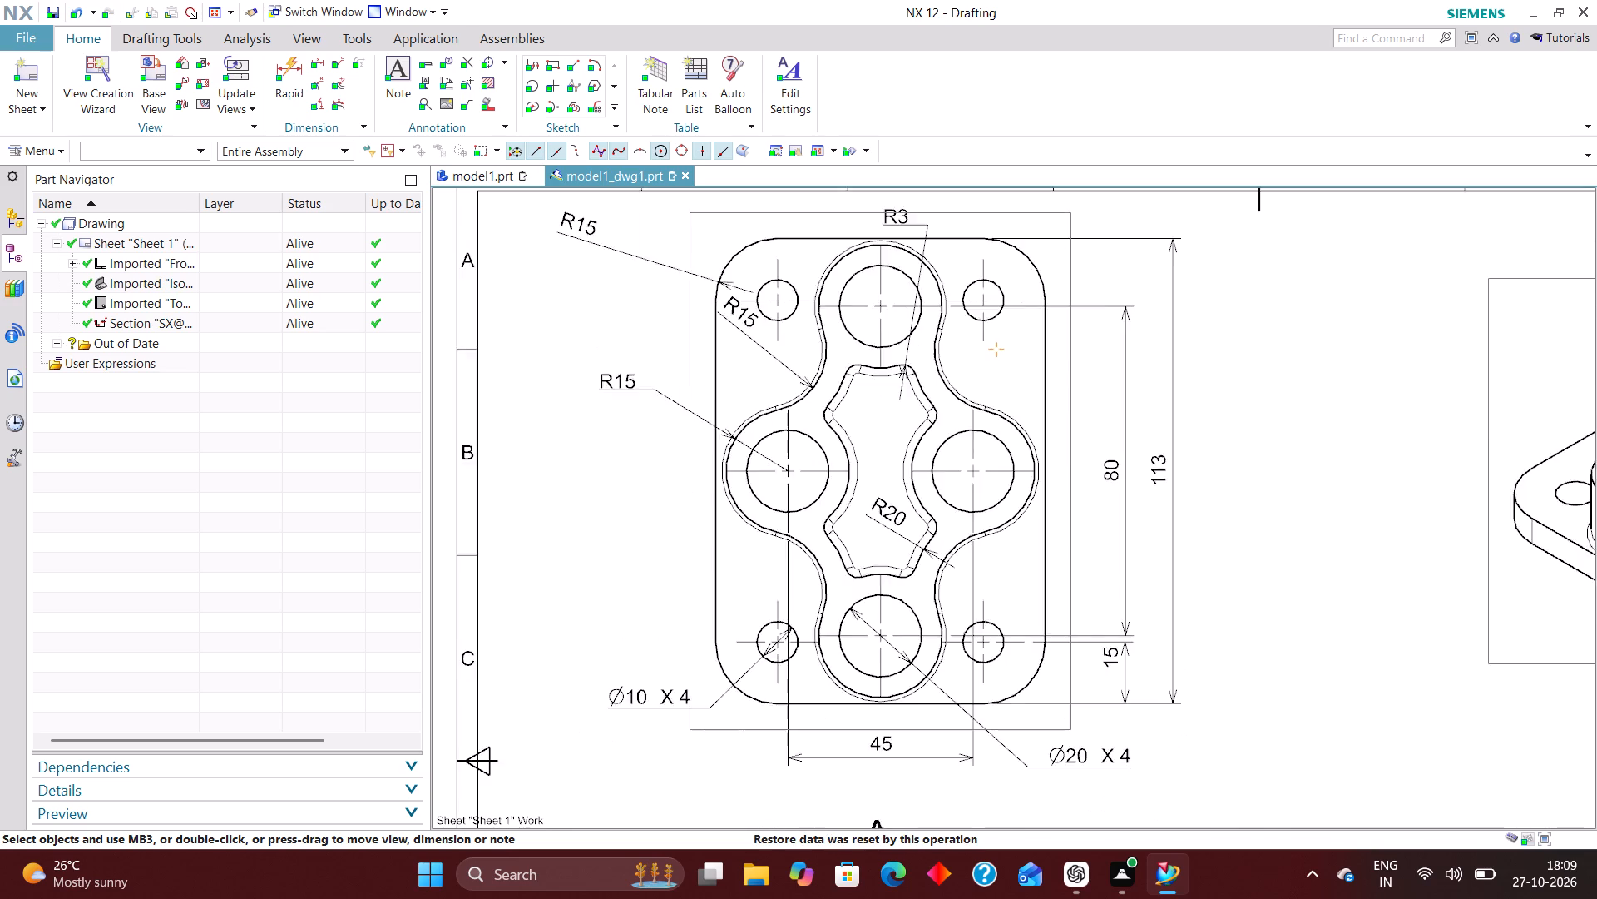
Set the arrow of the top view's R3 pocket corner dimension to Out.
scroll(892, 536, "down", 1)
scroll(919, 387, "up", 4)
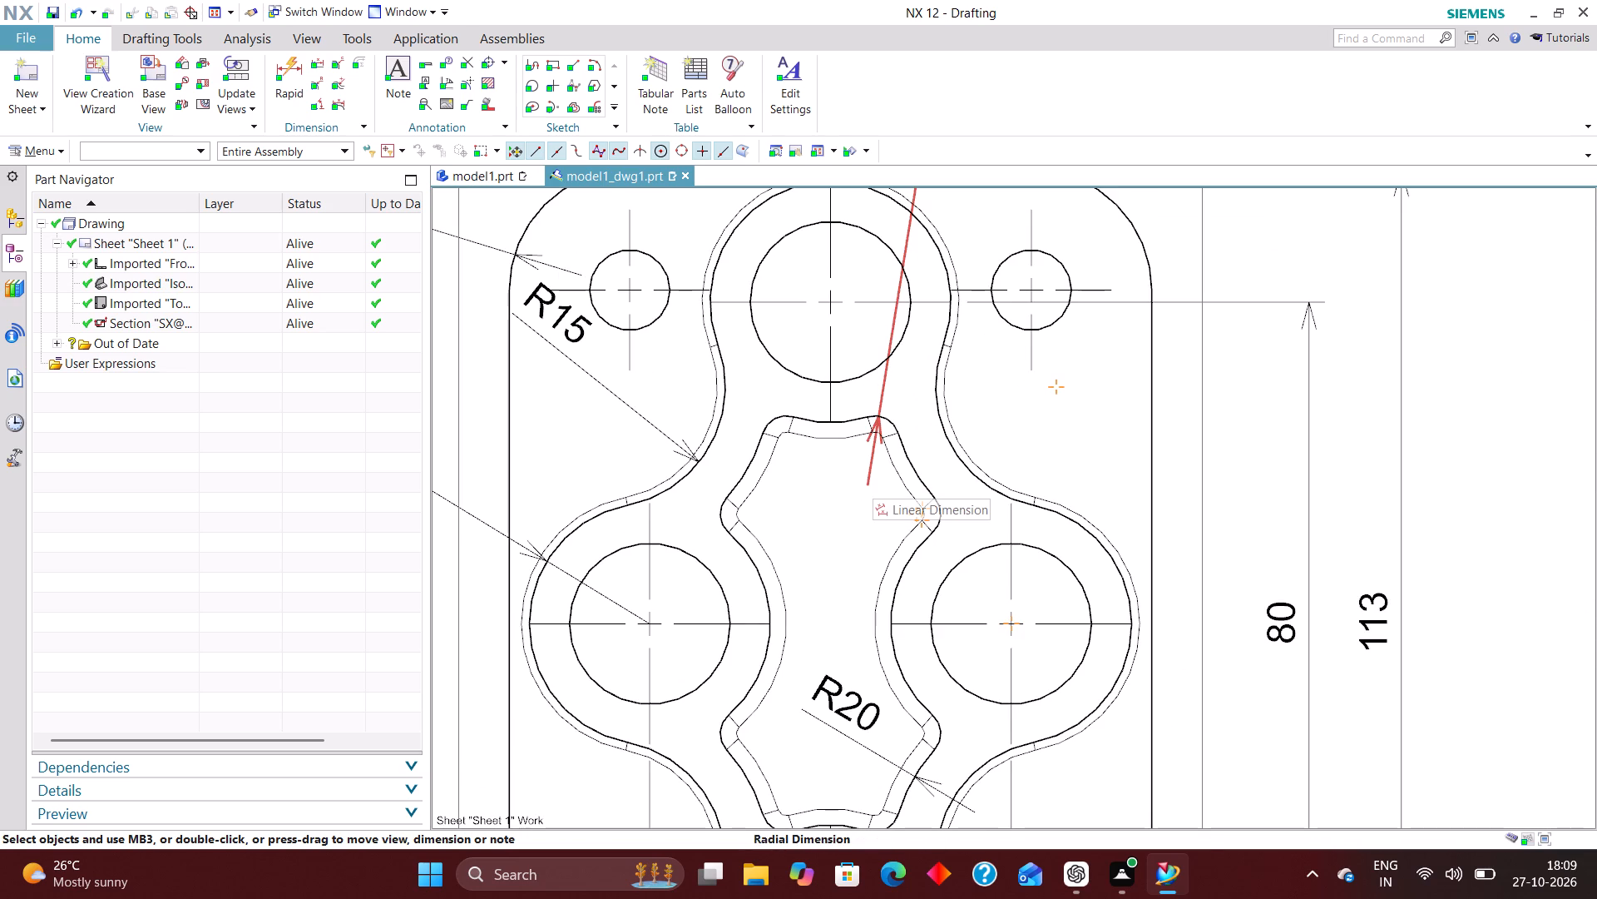
scroll(870, 471, "up", 3)
double_click(868, 459)
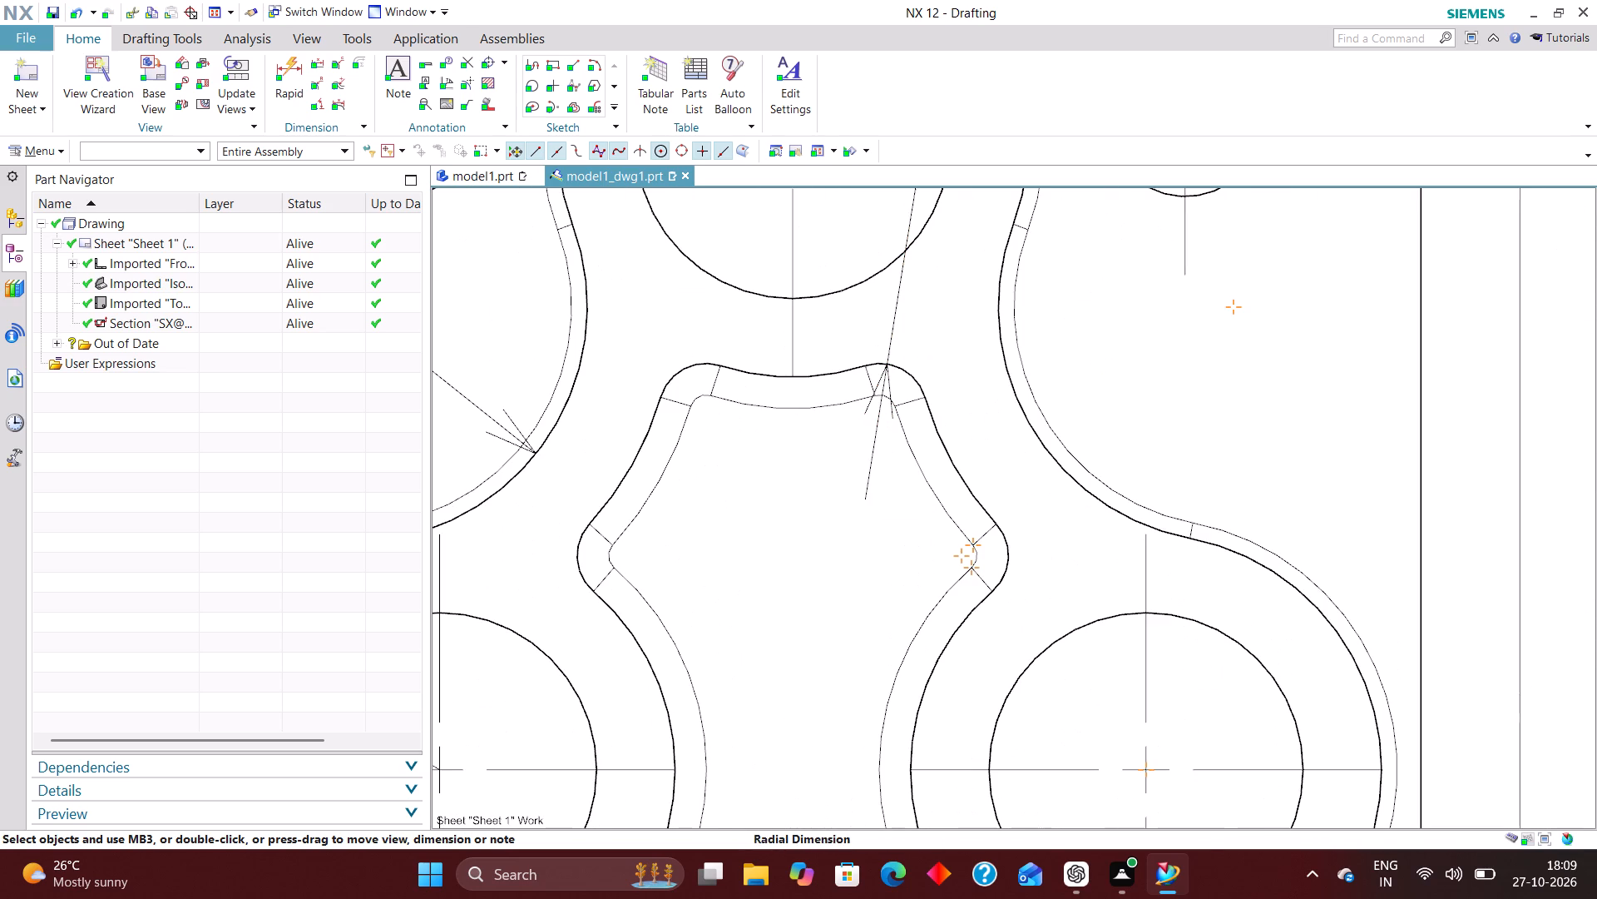
left_click(887, 367)
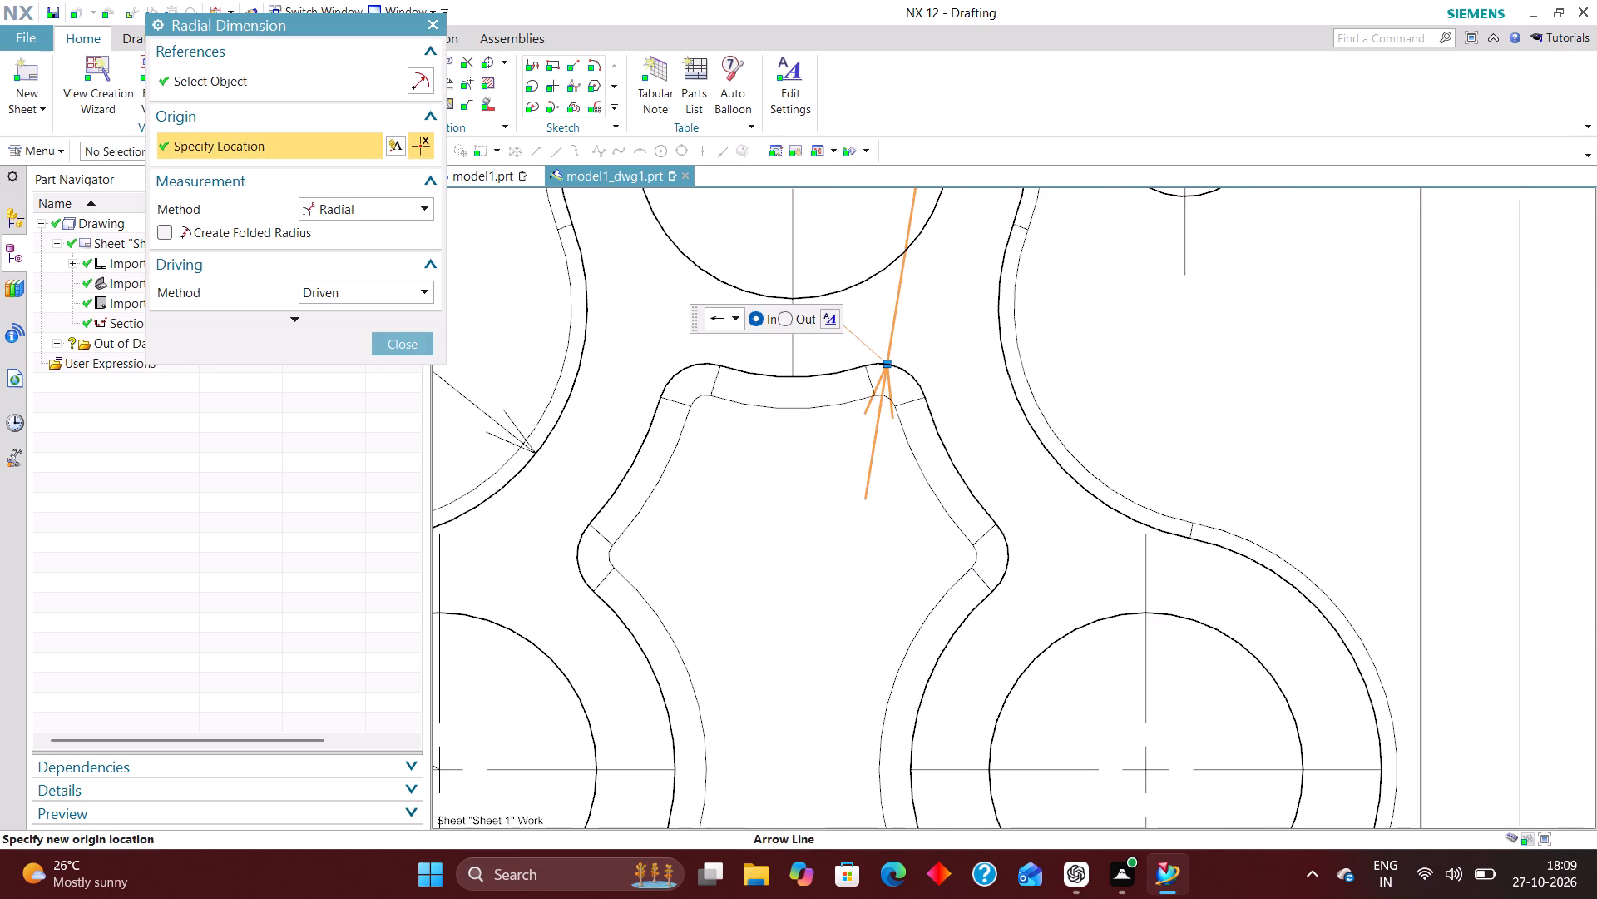
left_click(779, 319)
left_click(410, 337)
scroll(857, 462, "down", 6)
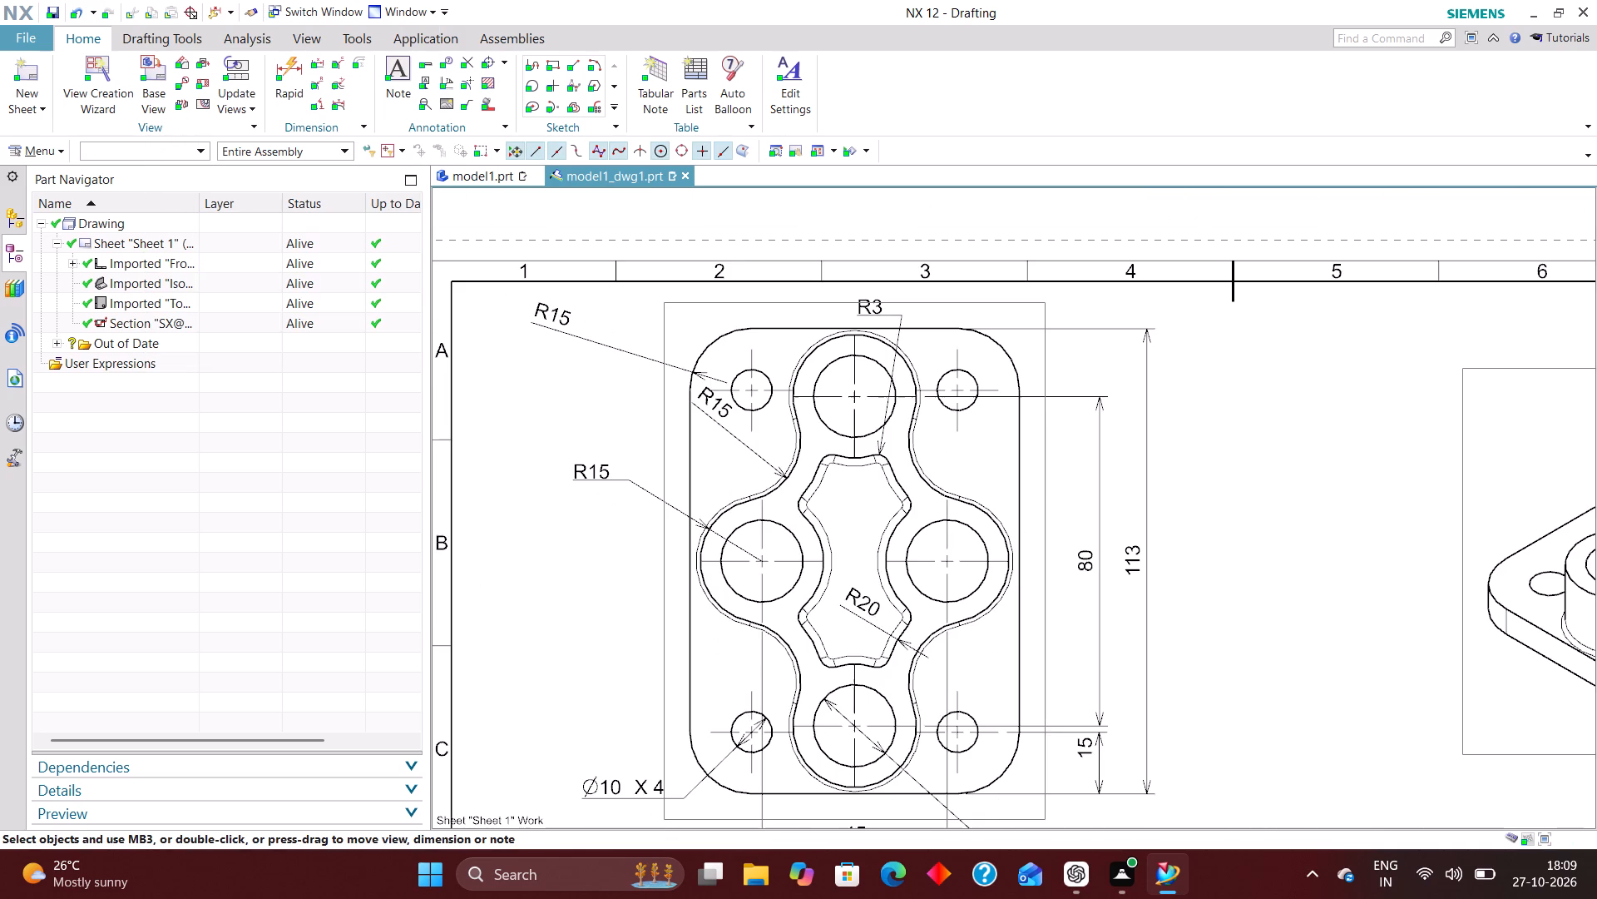
Add an Inferred dimension across the full width of the base in the front view, placed below the view and section arrow.
scroll(739, 470, "down", 3)
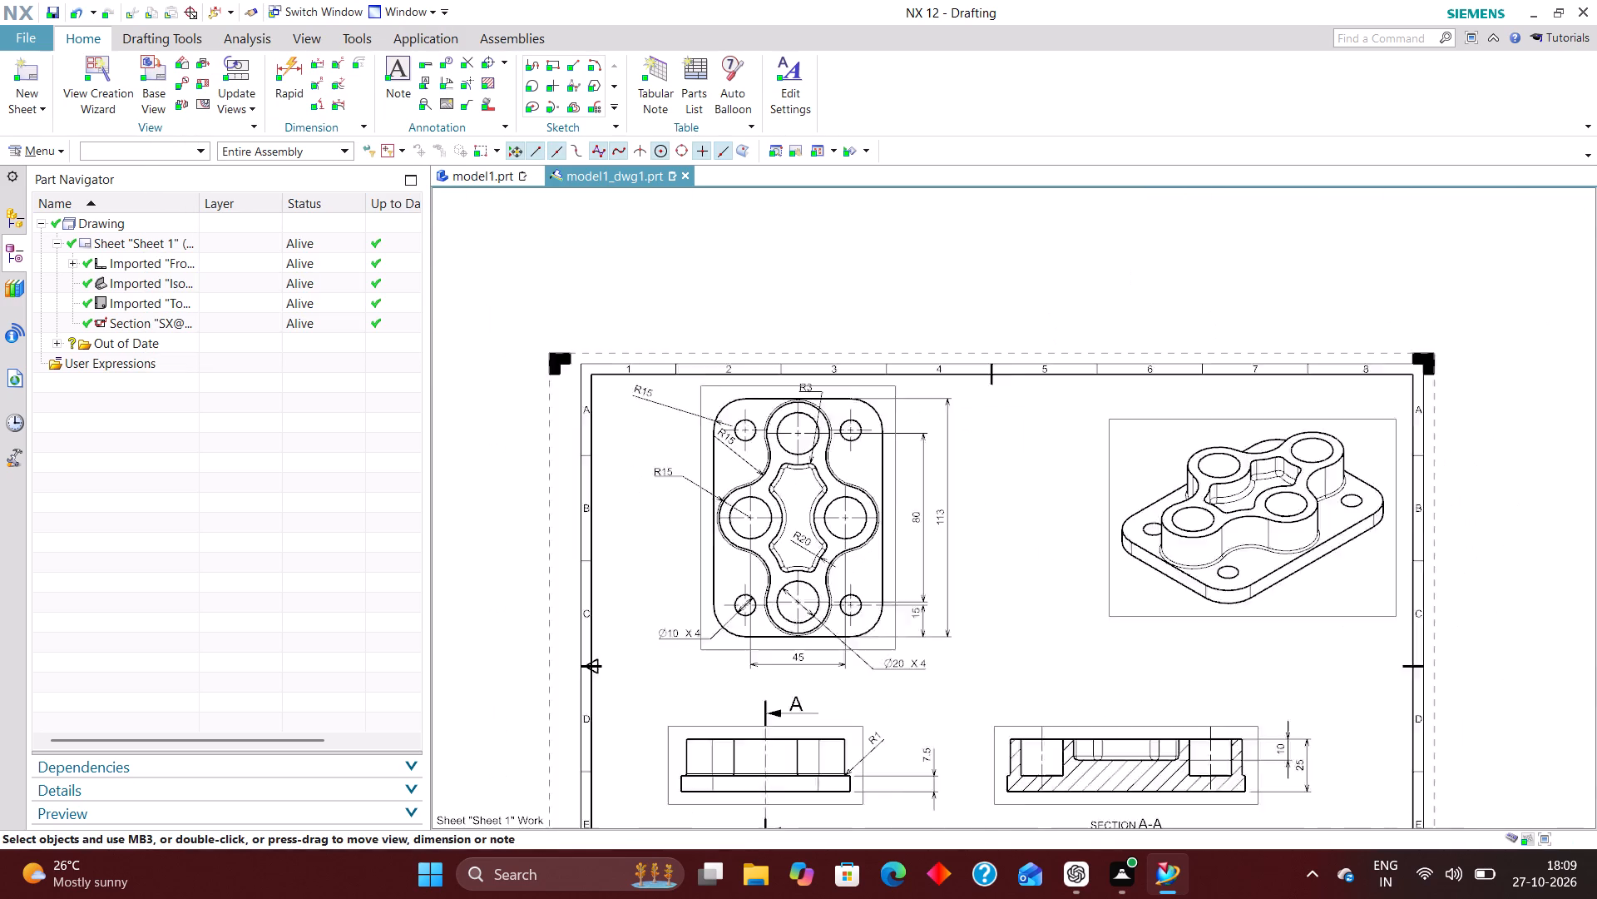
scroll(737, 474, "down", 1)
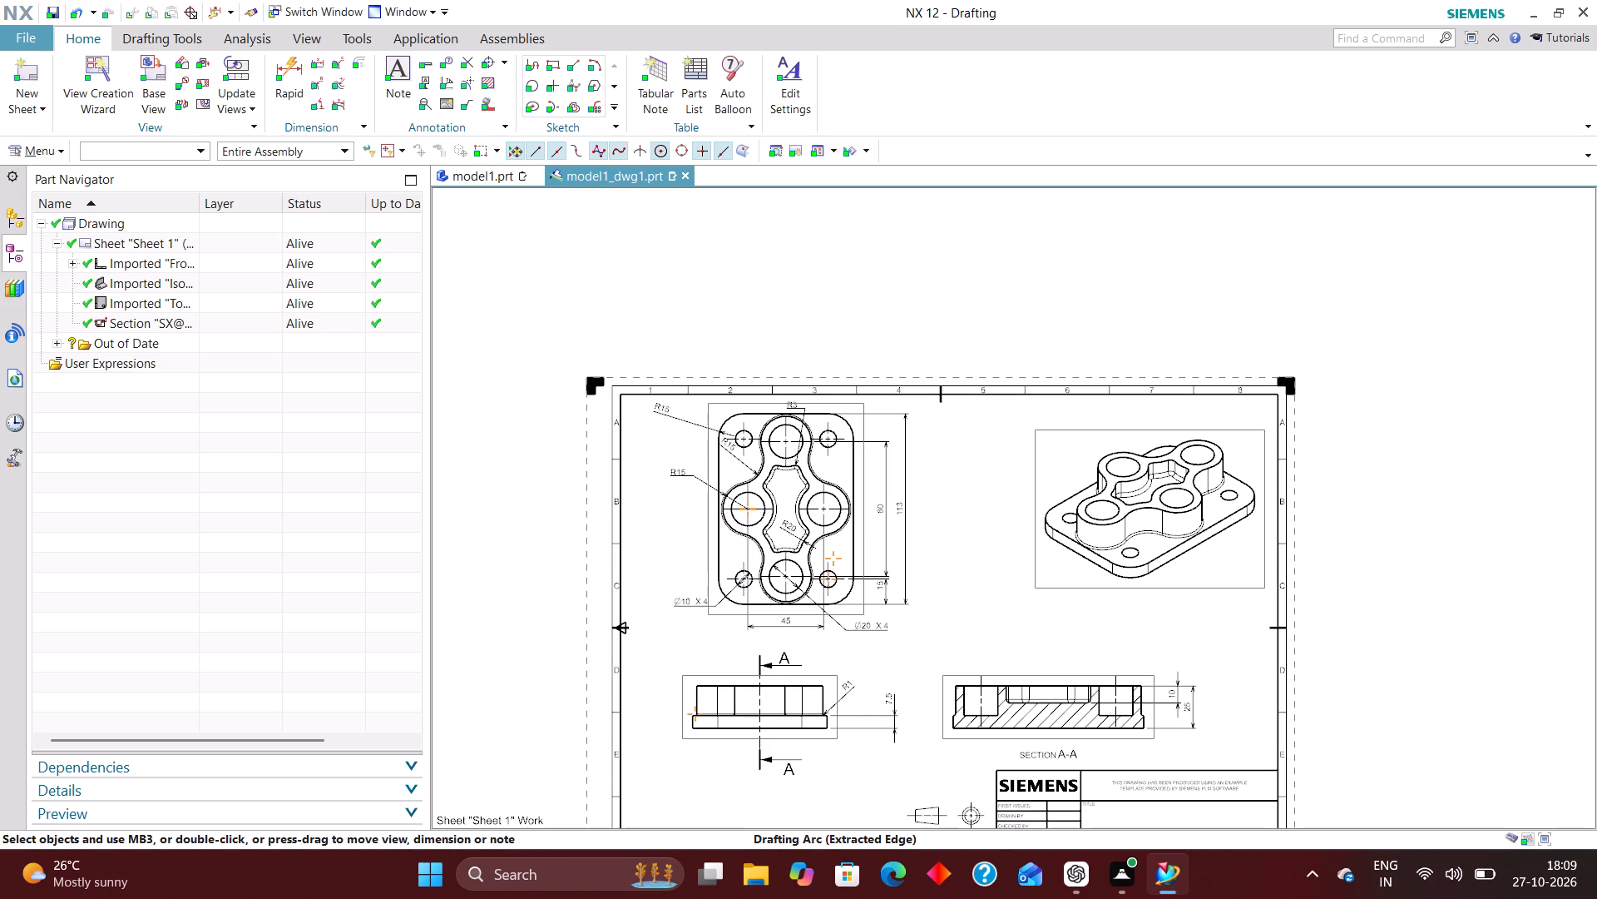
scroll(781, 642, "up", 3)
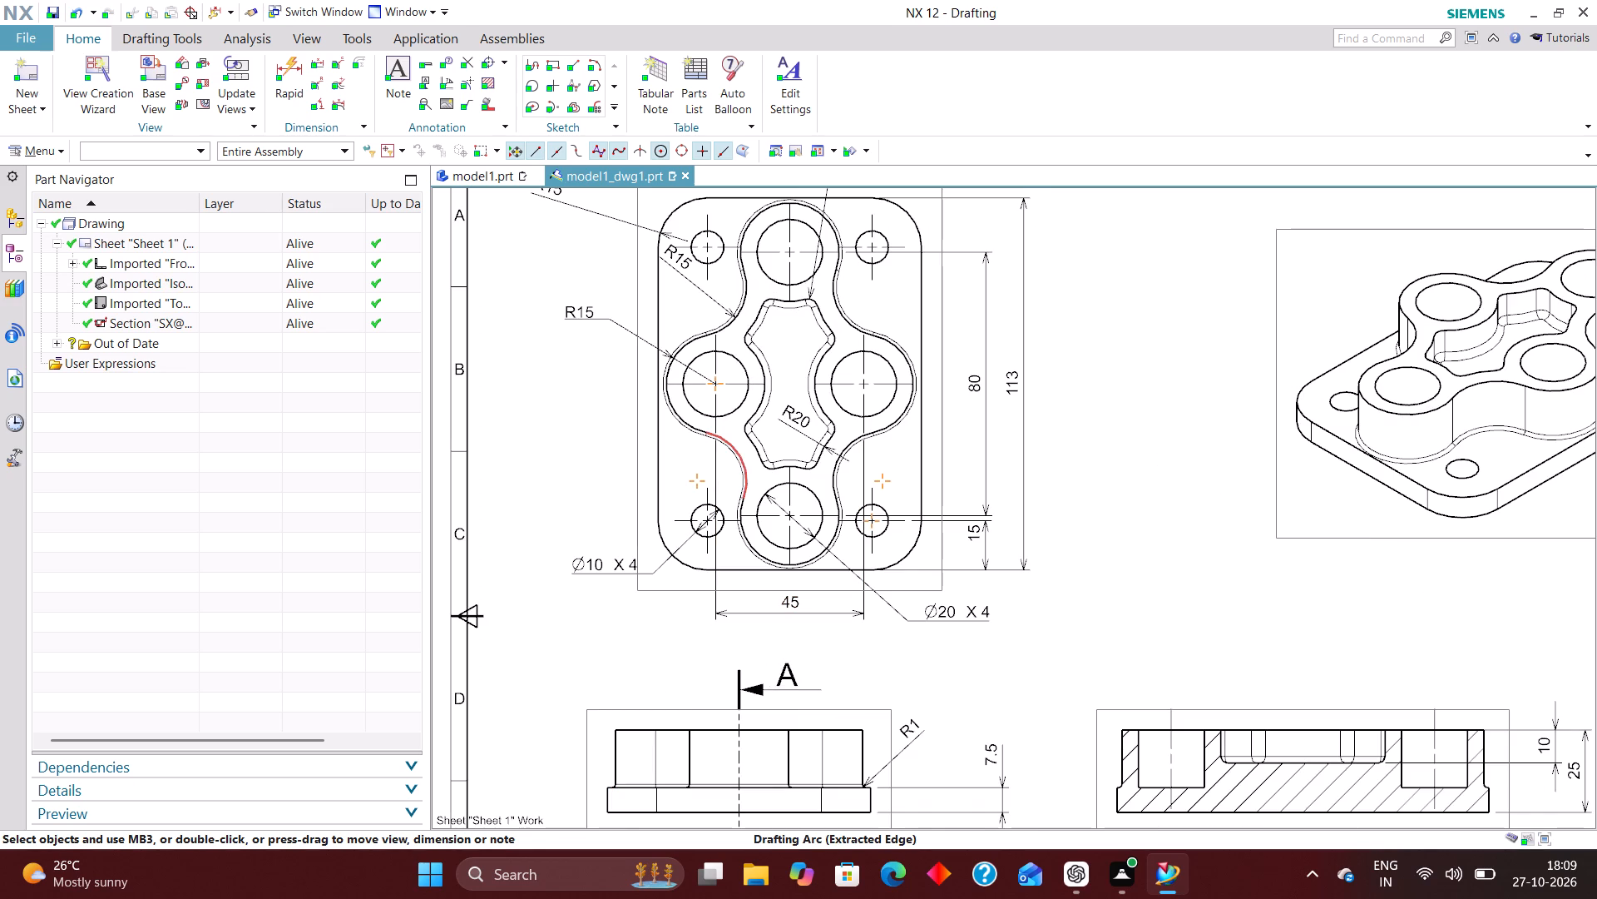
scroll(772, 386, "down", 3)
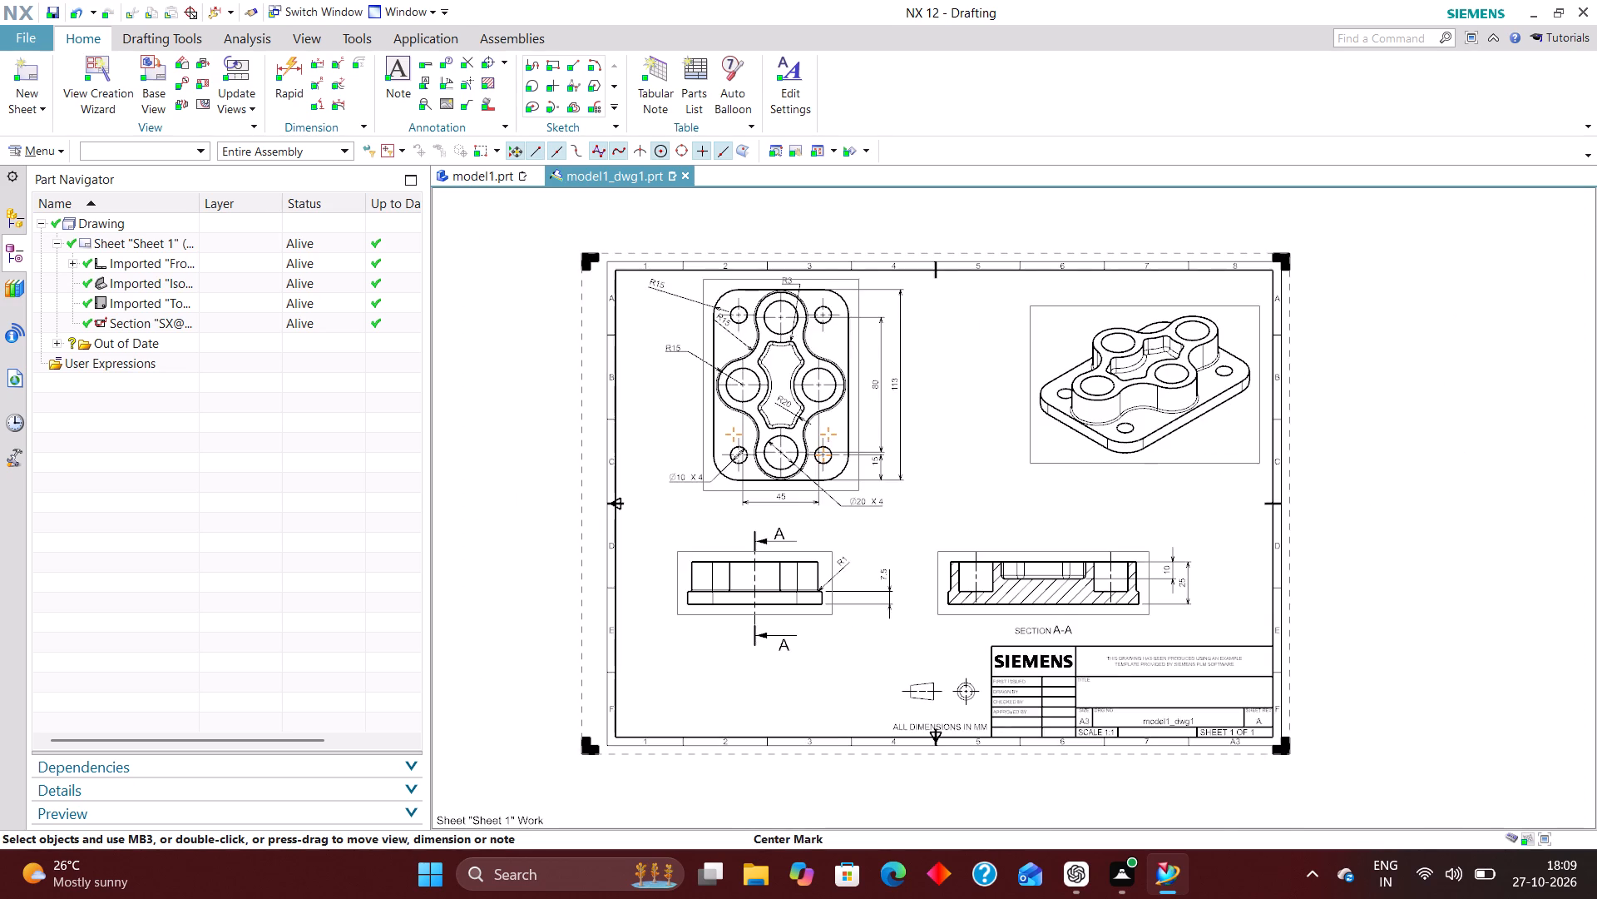
scroll(774, 596, "up", 2)
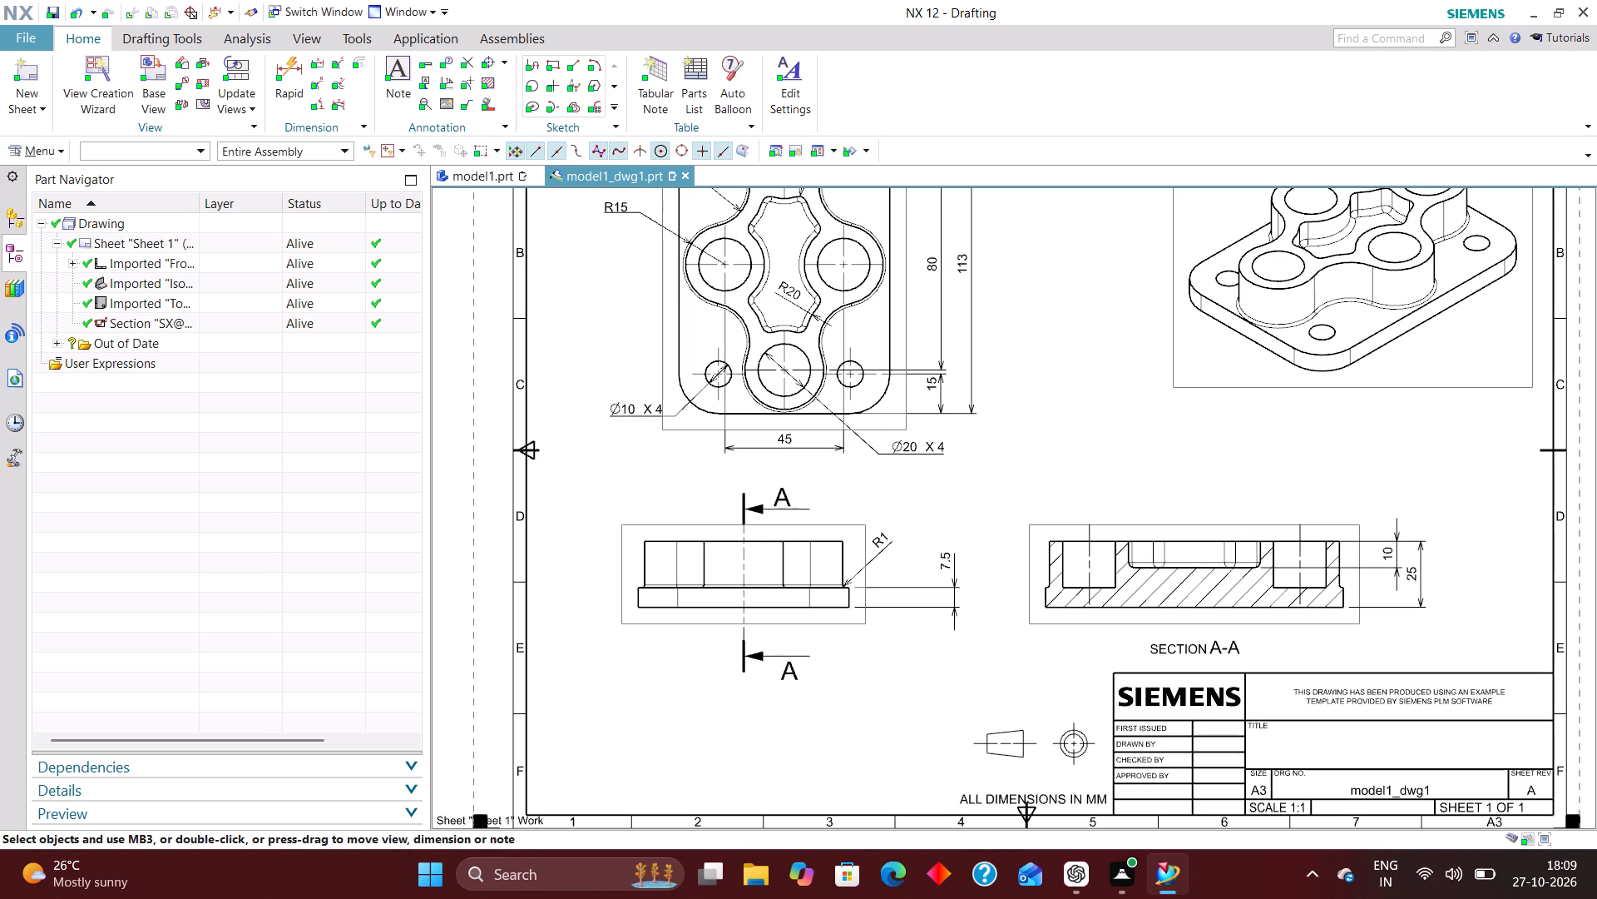
left_click(295, 77)
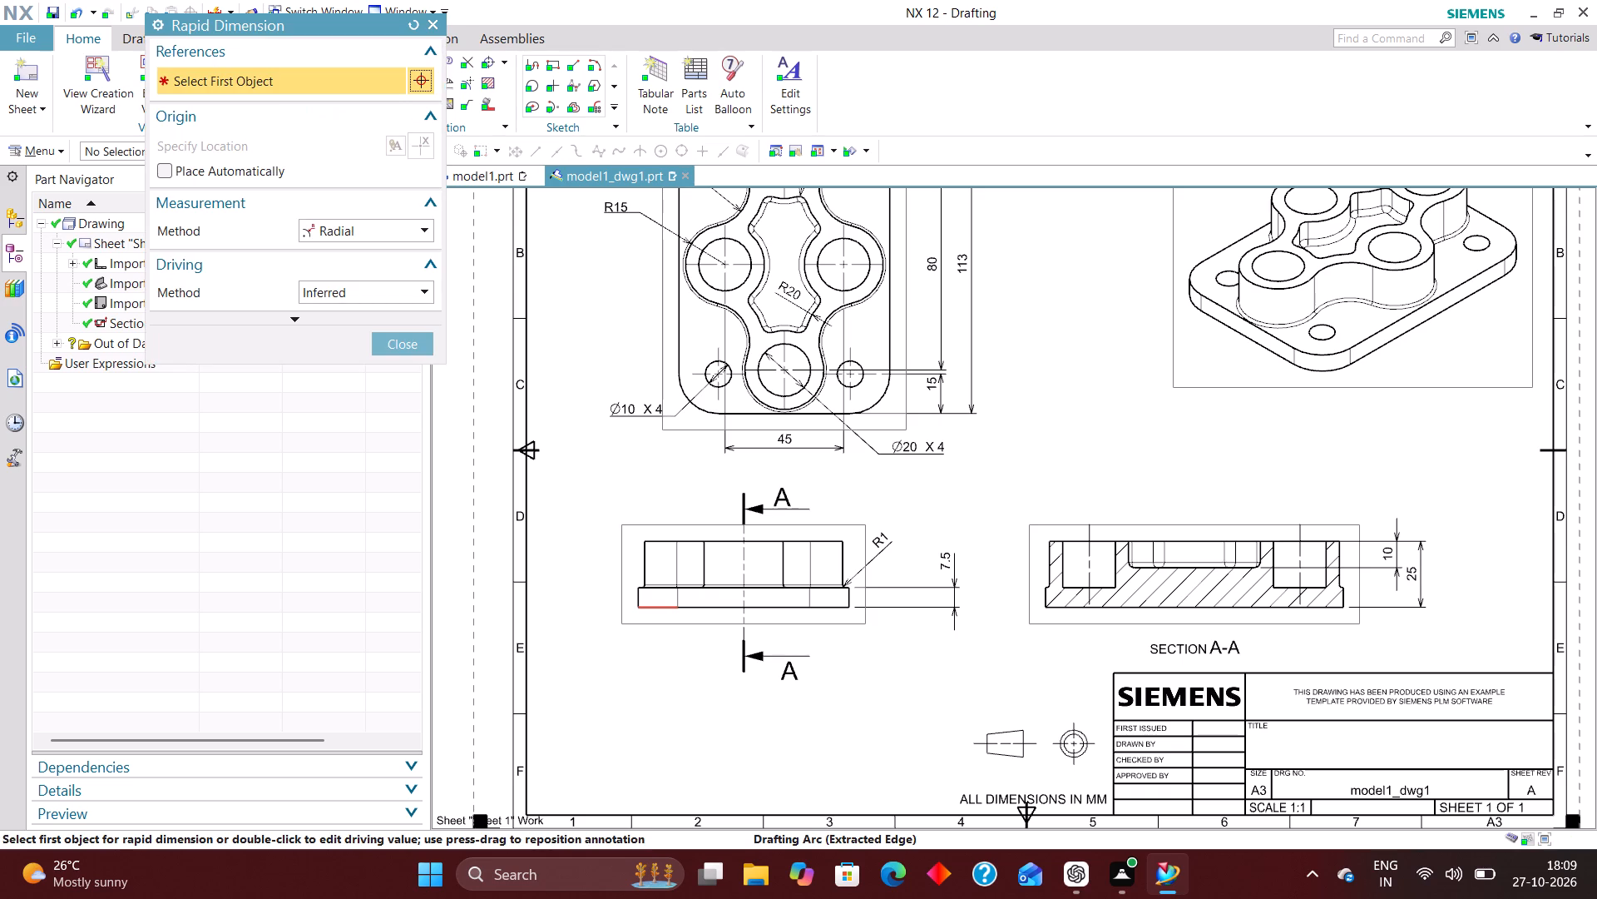
left_click(387, 228)
left_click(388, 256)
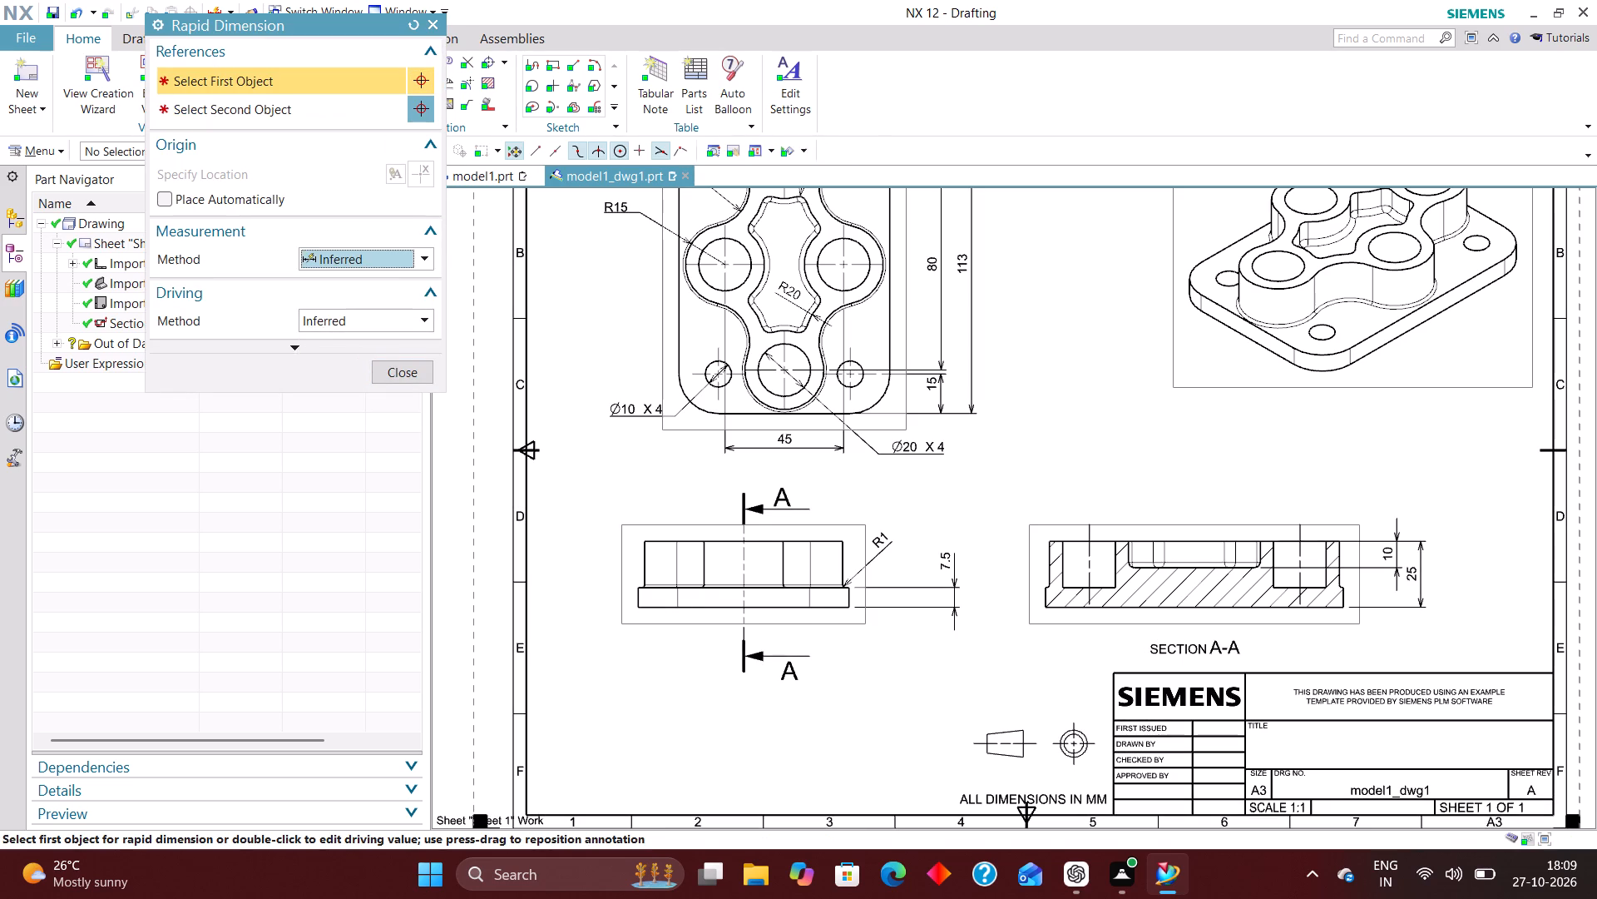
left_click(637, 613)
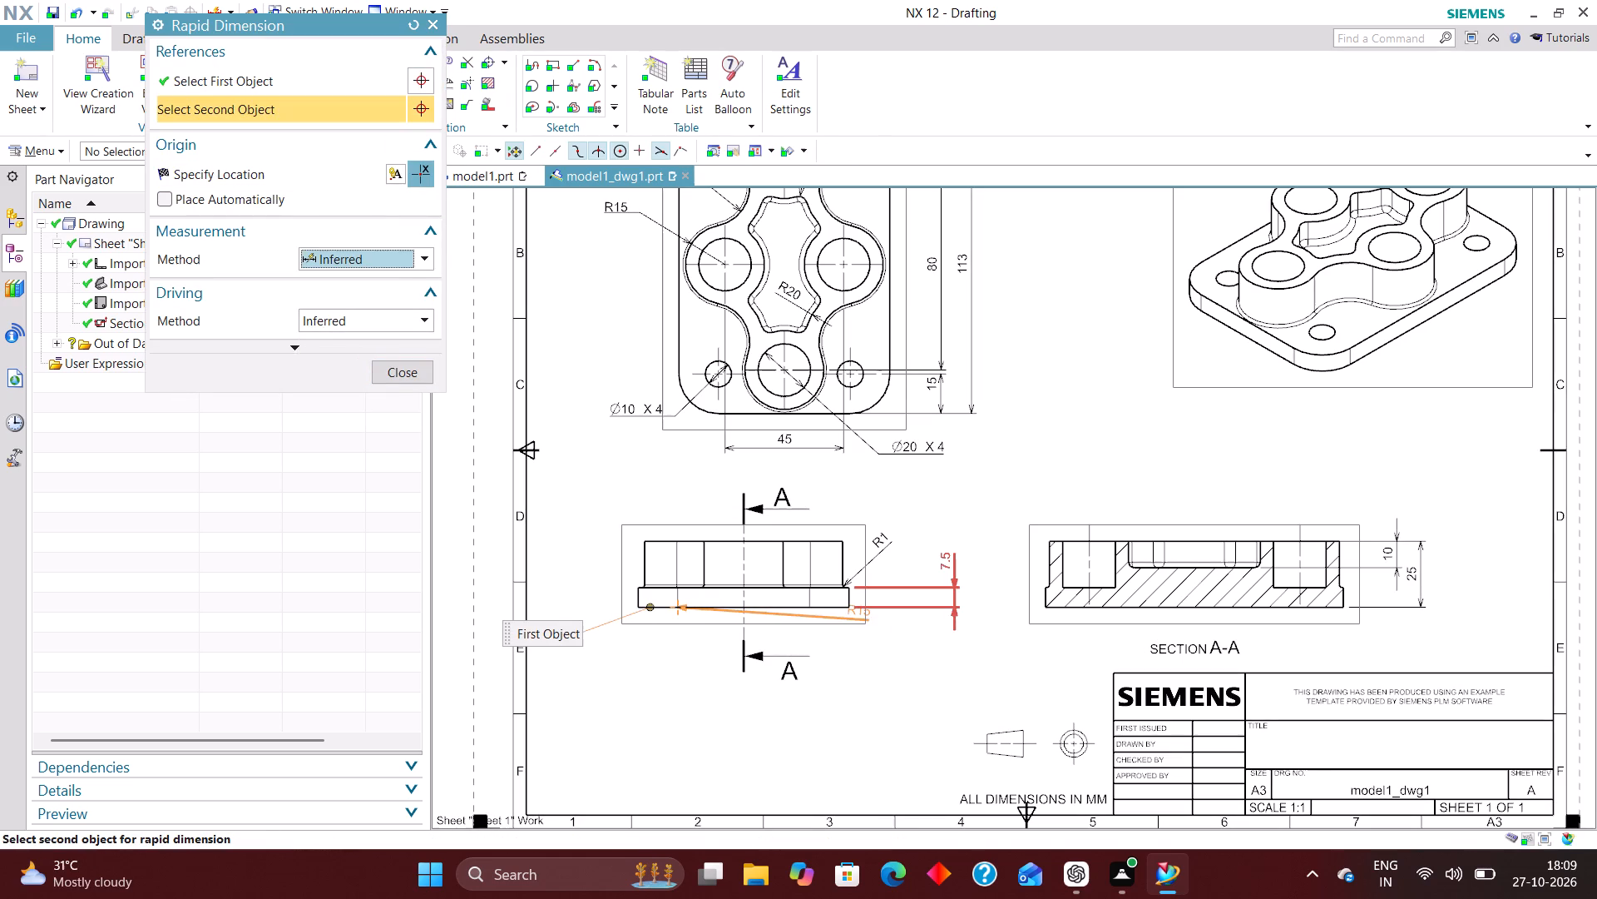
left_click(853, 608)
left_click(757, 705)
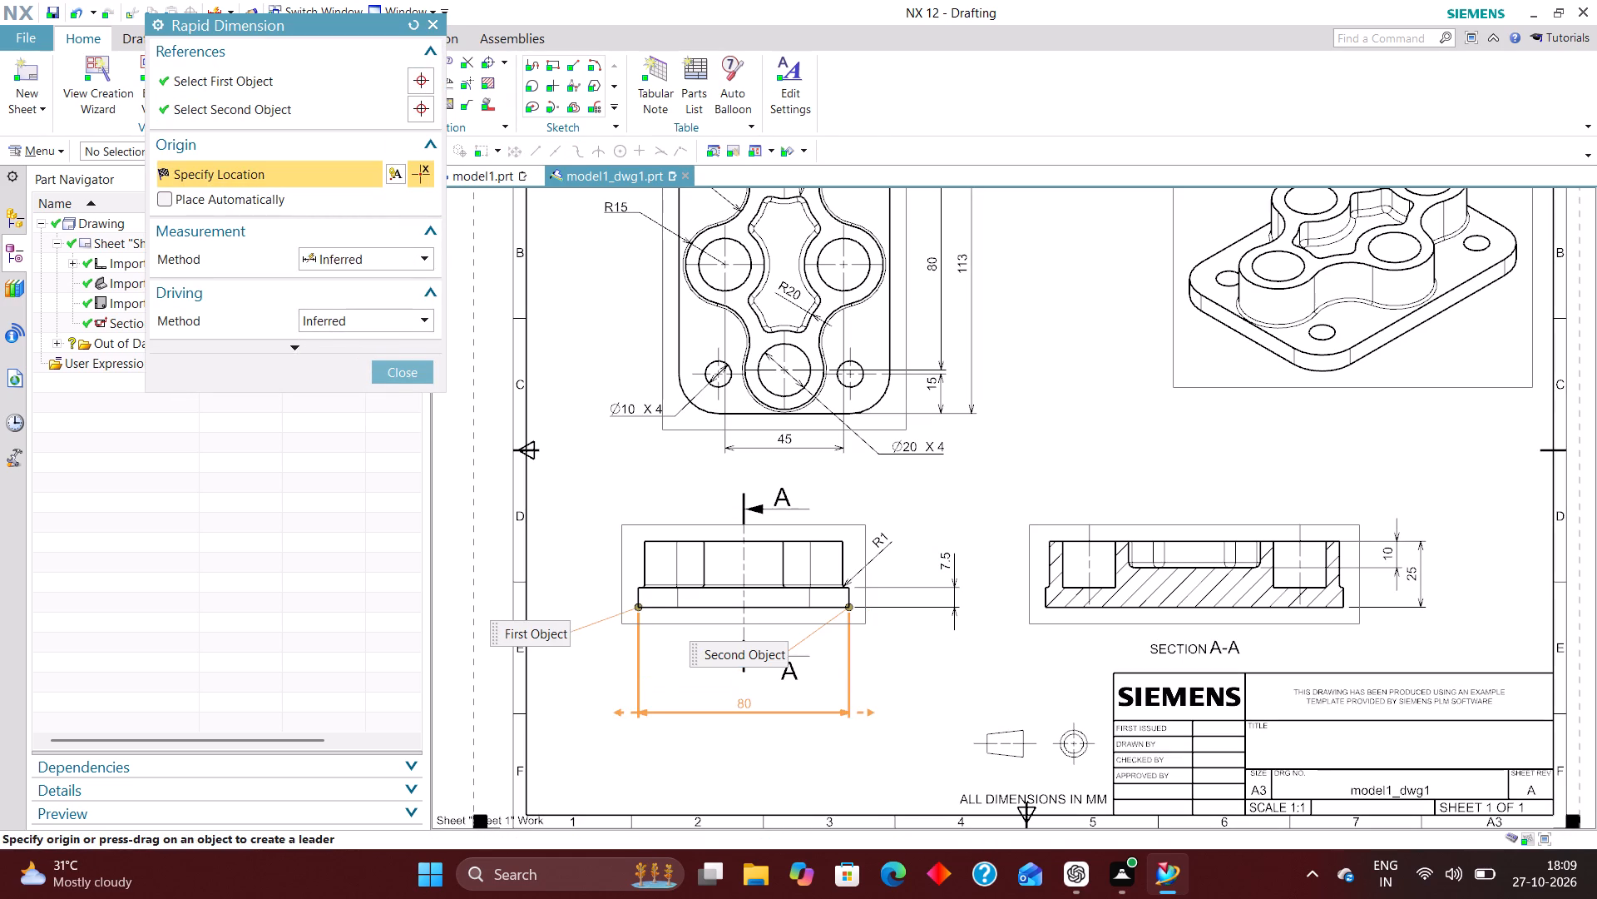
left_click(406, 373)
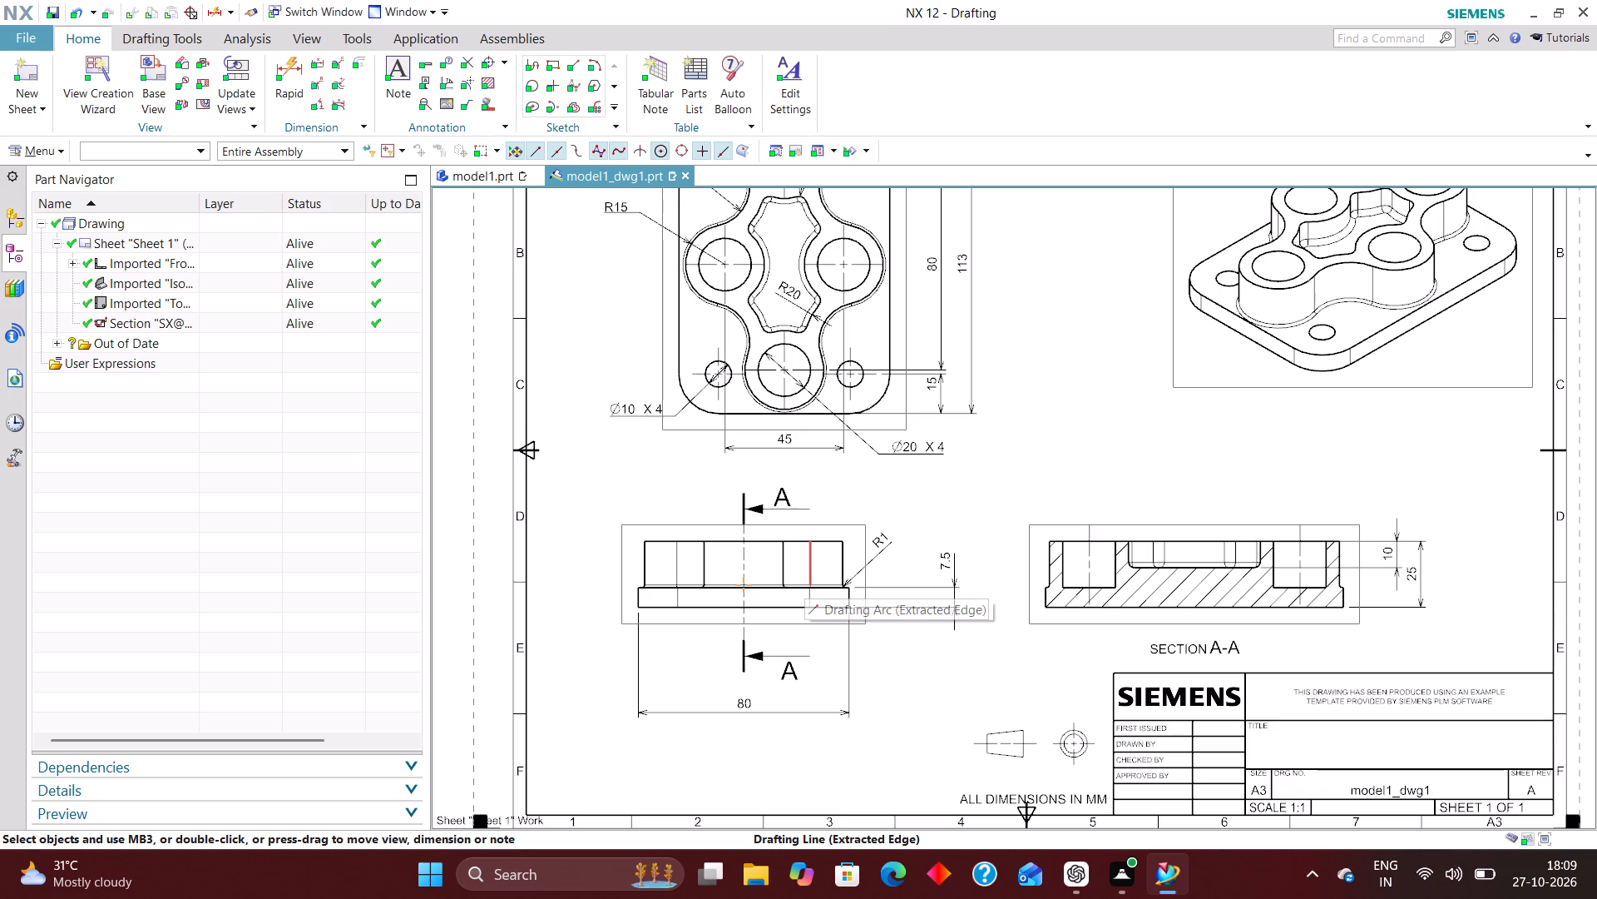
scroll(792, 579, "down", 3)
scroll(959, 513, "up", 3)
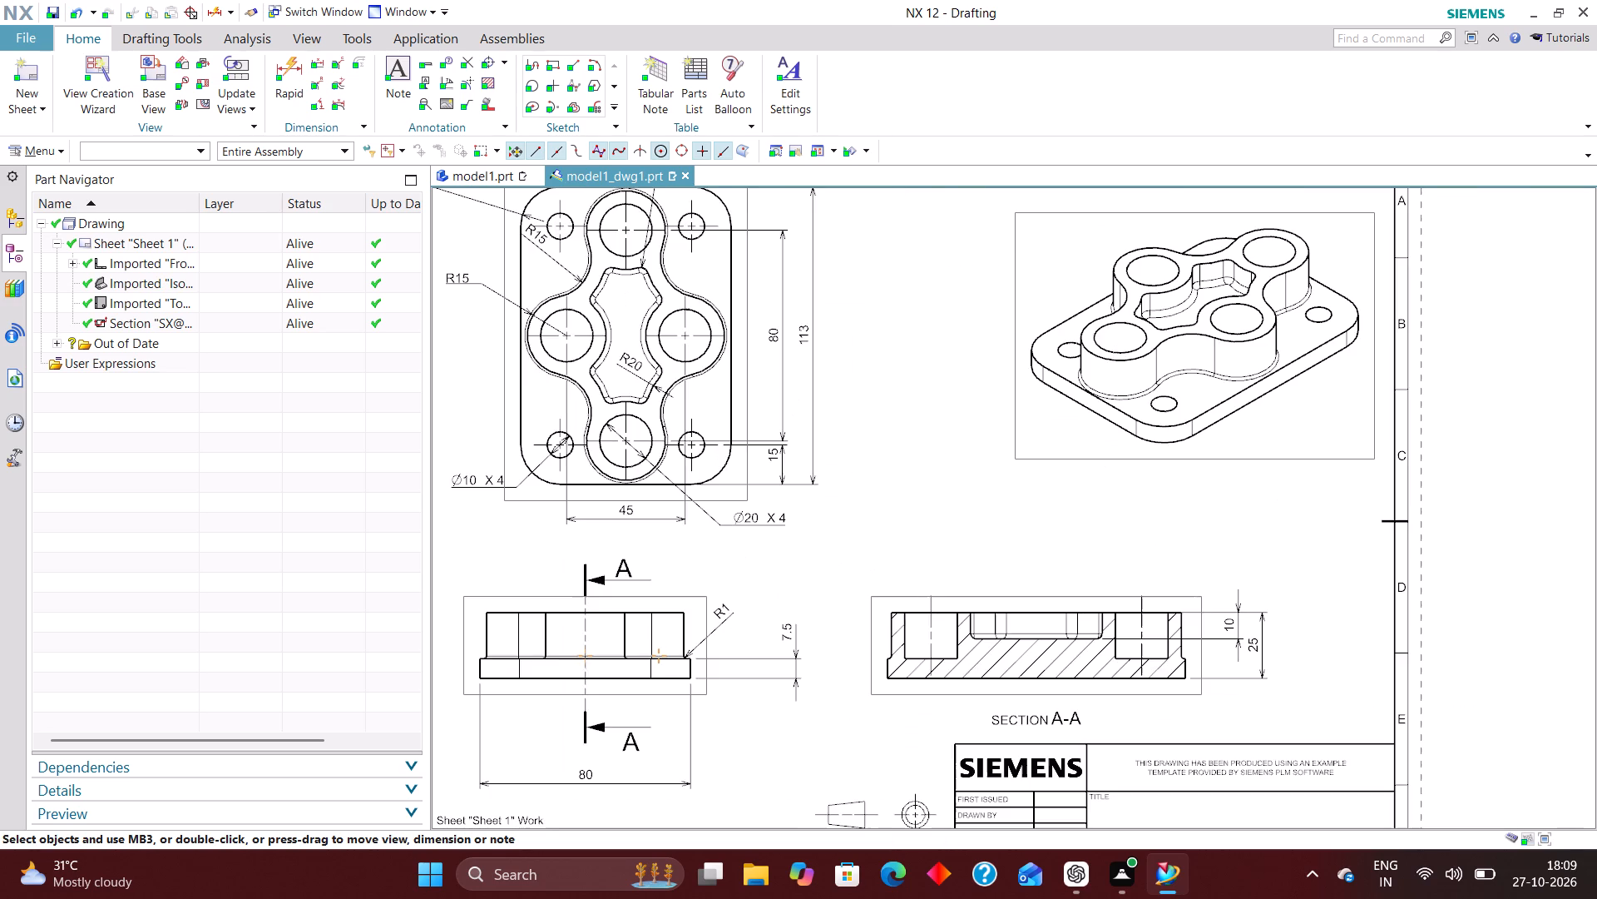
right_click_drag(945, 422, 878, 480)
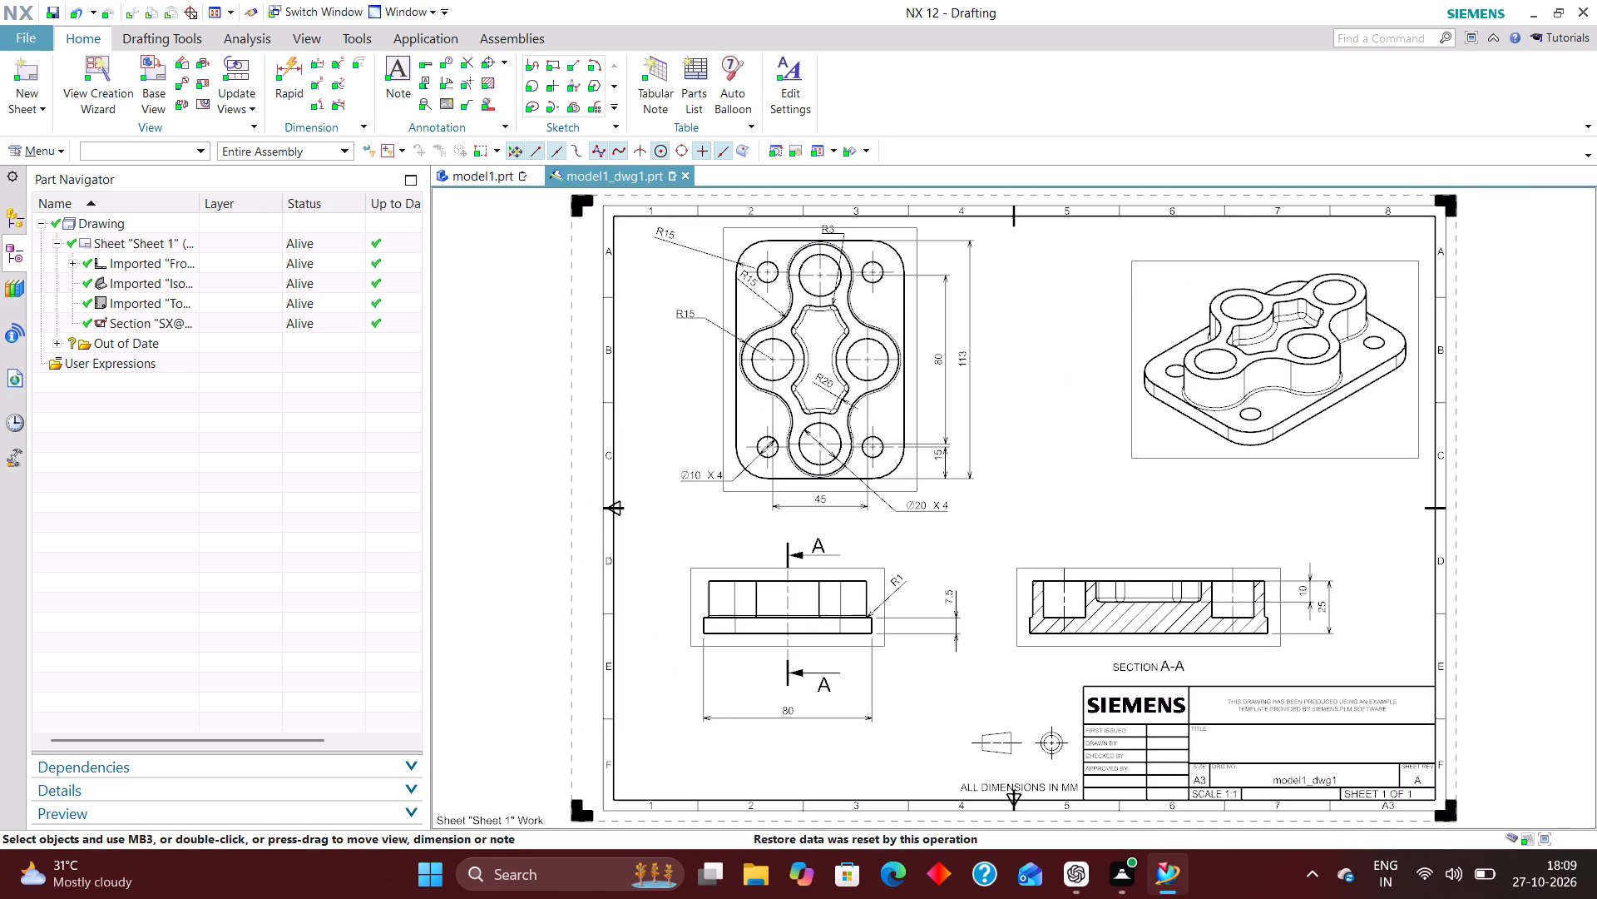
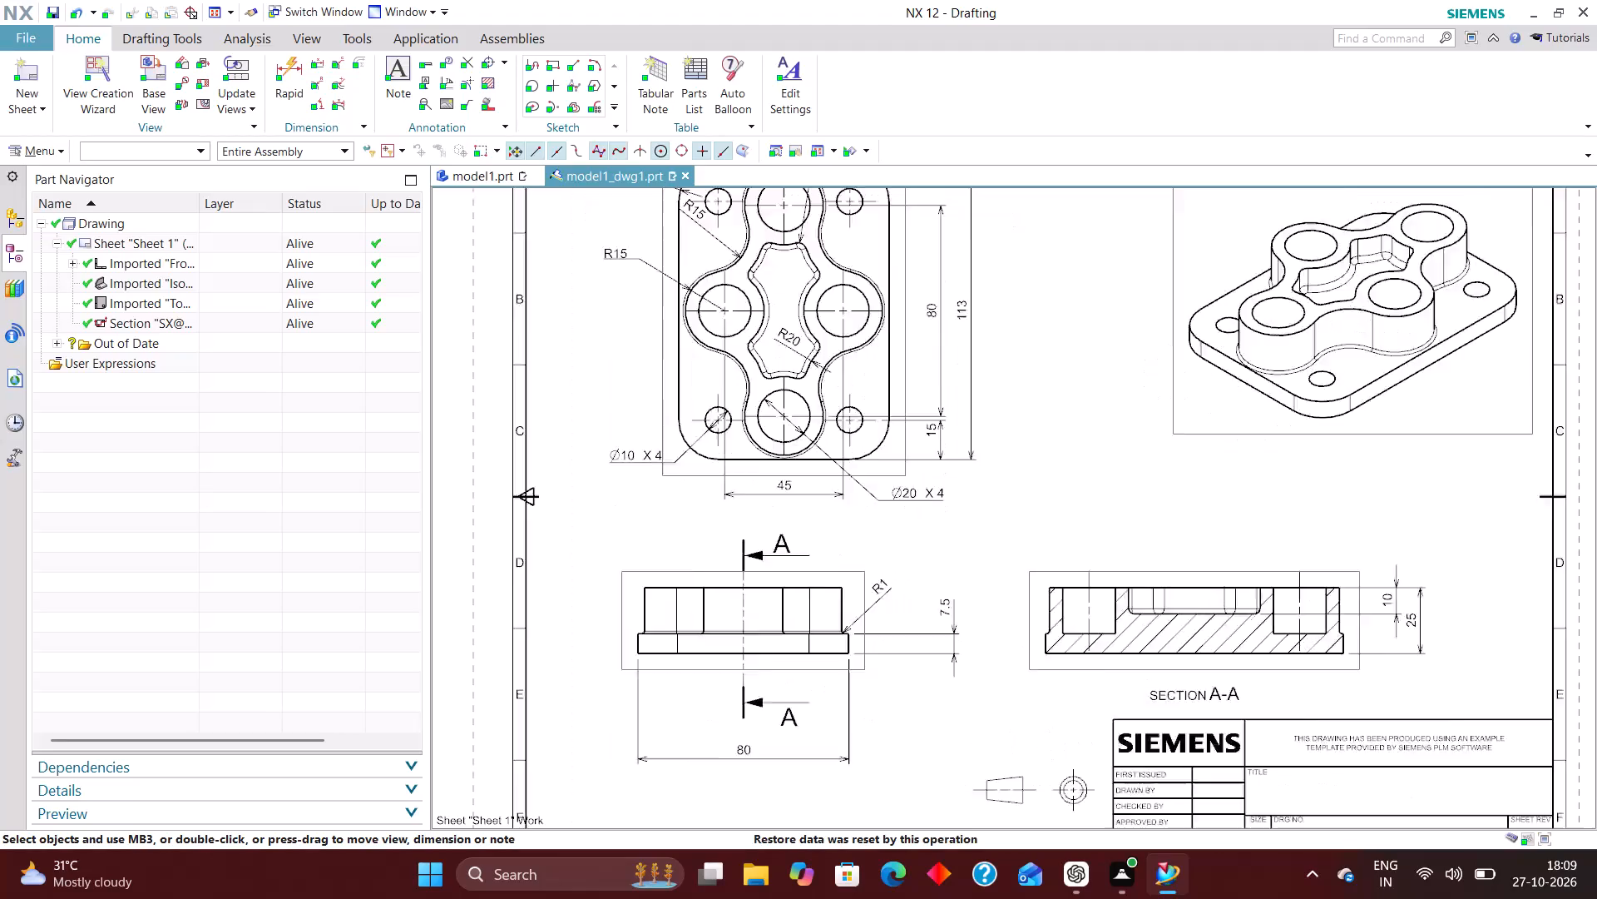
Show the isometric view's label below the view, with the view label type set to Name.
scroll(961, 555, "down", 1)
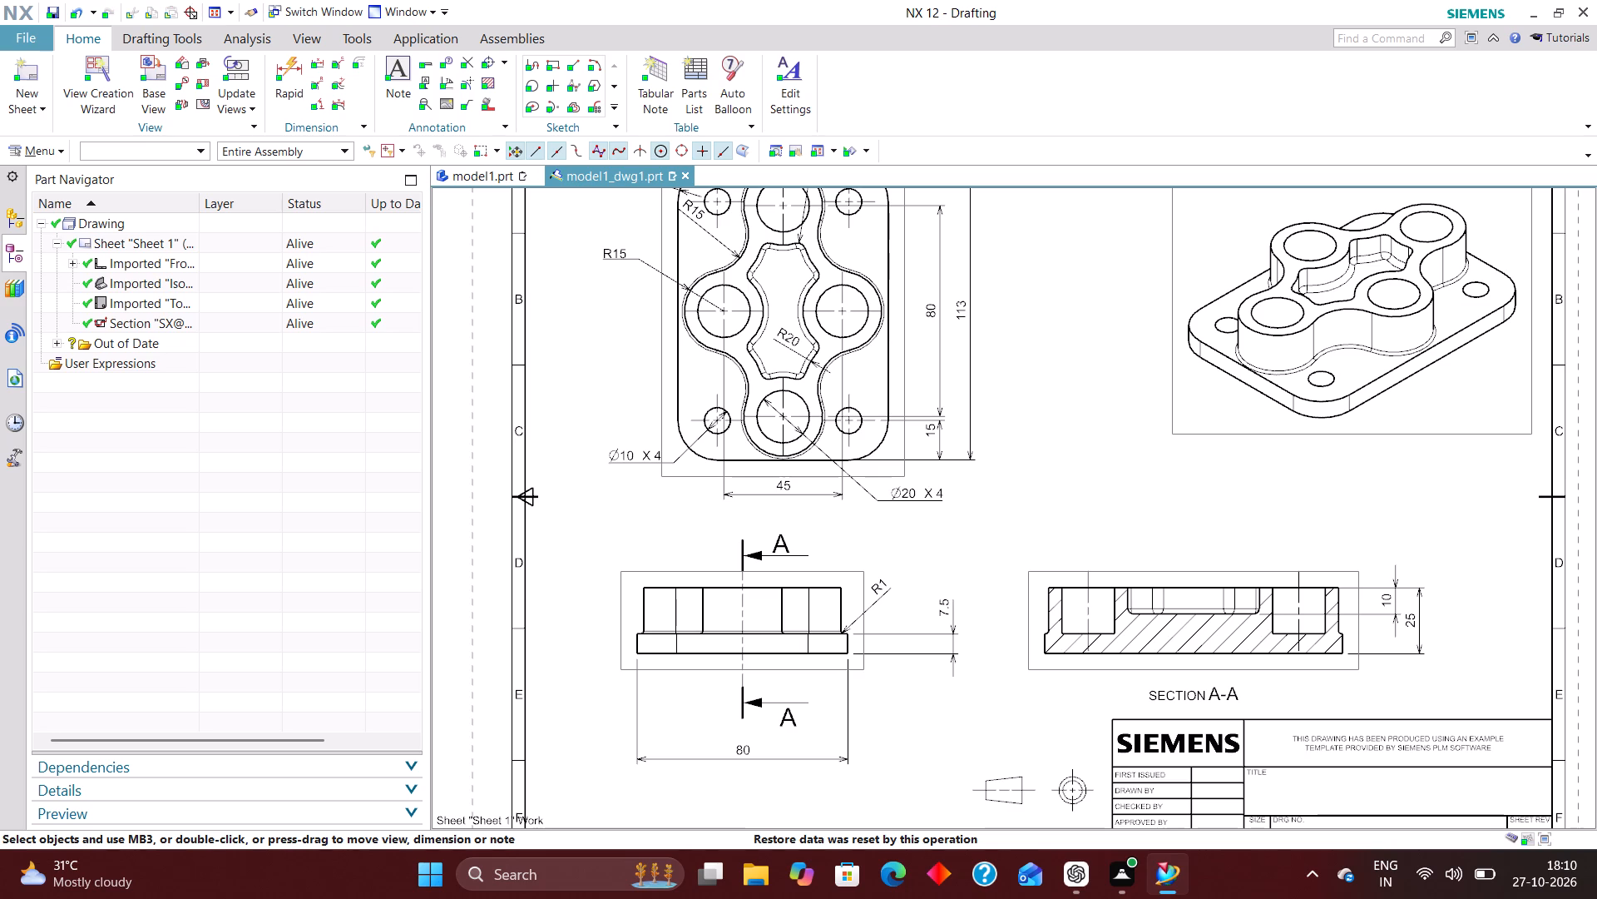
scroll(976, 423, "down", 2)
scroll(986, 336, "down", 1)
scroll(1012, 355, "up", 4)
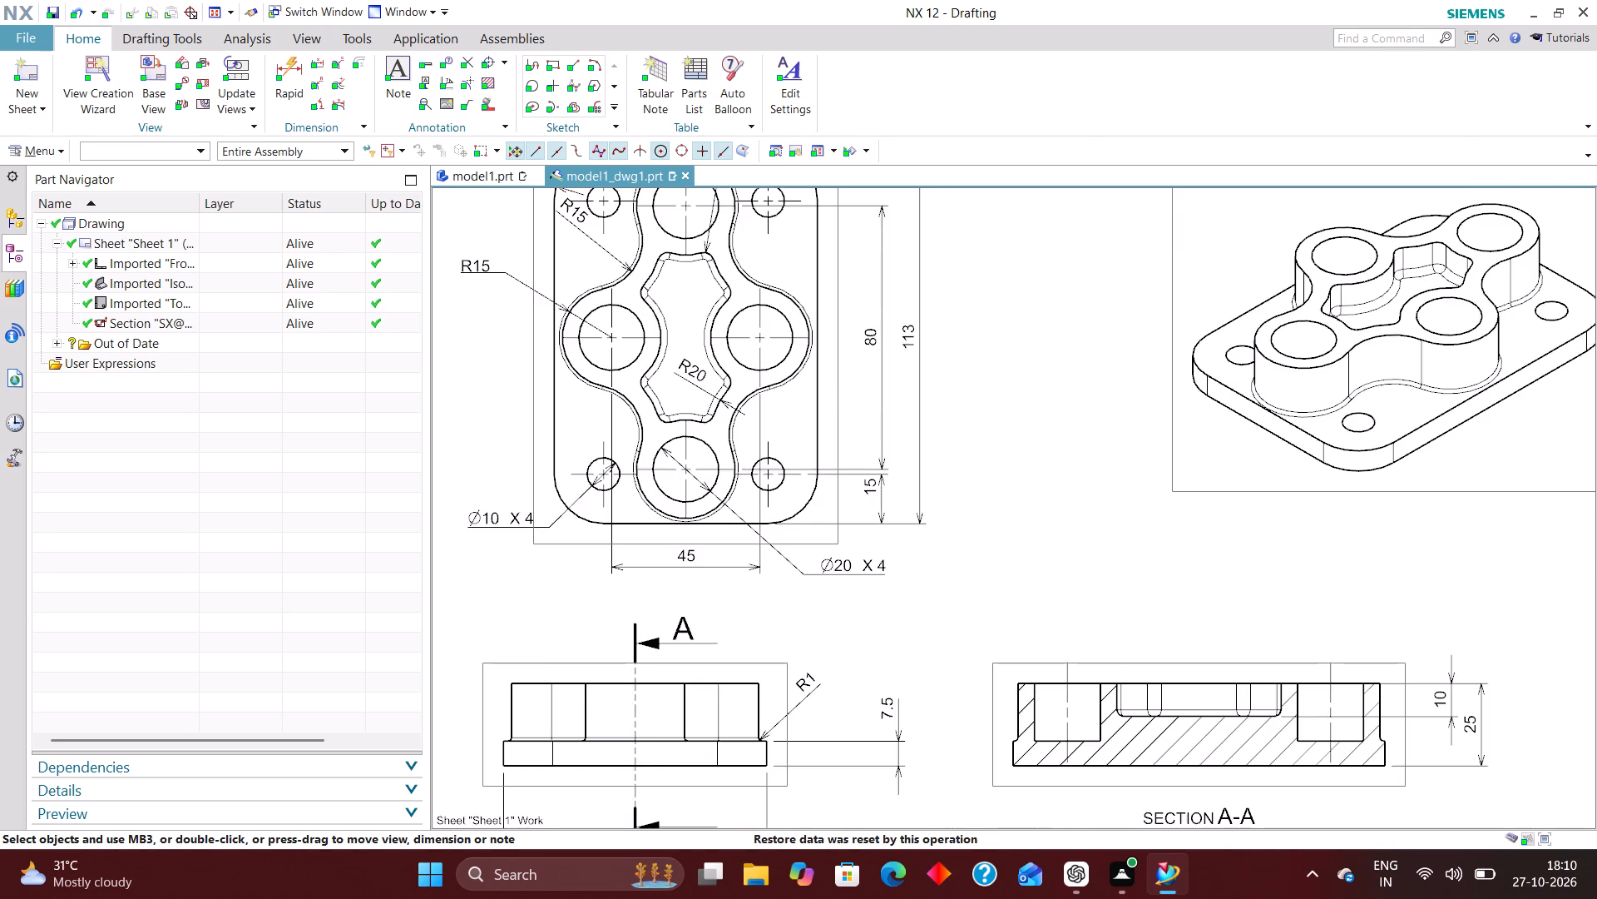
right_click_drag(1034, 323, 959, 498)
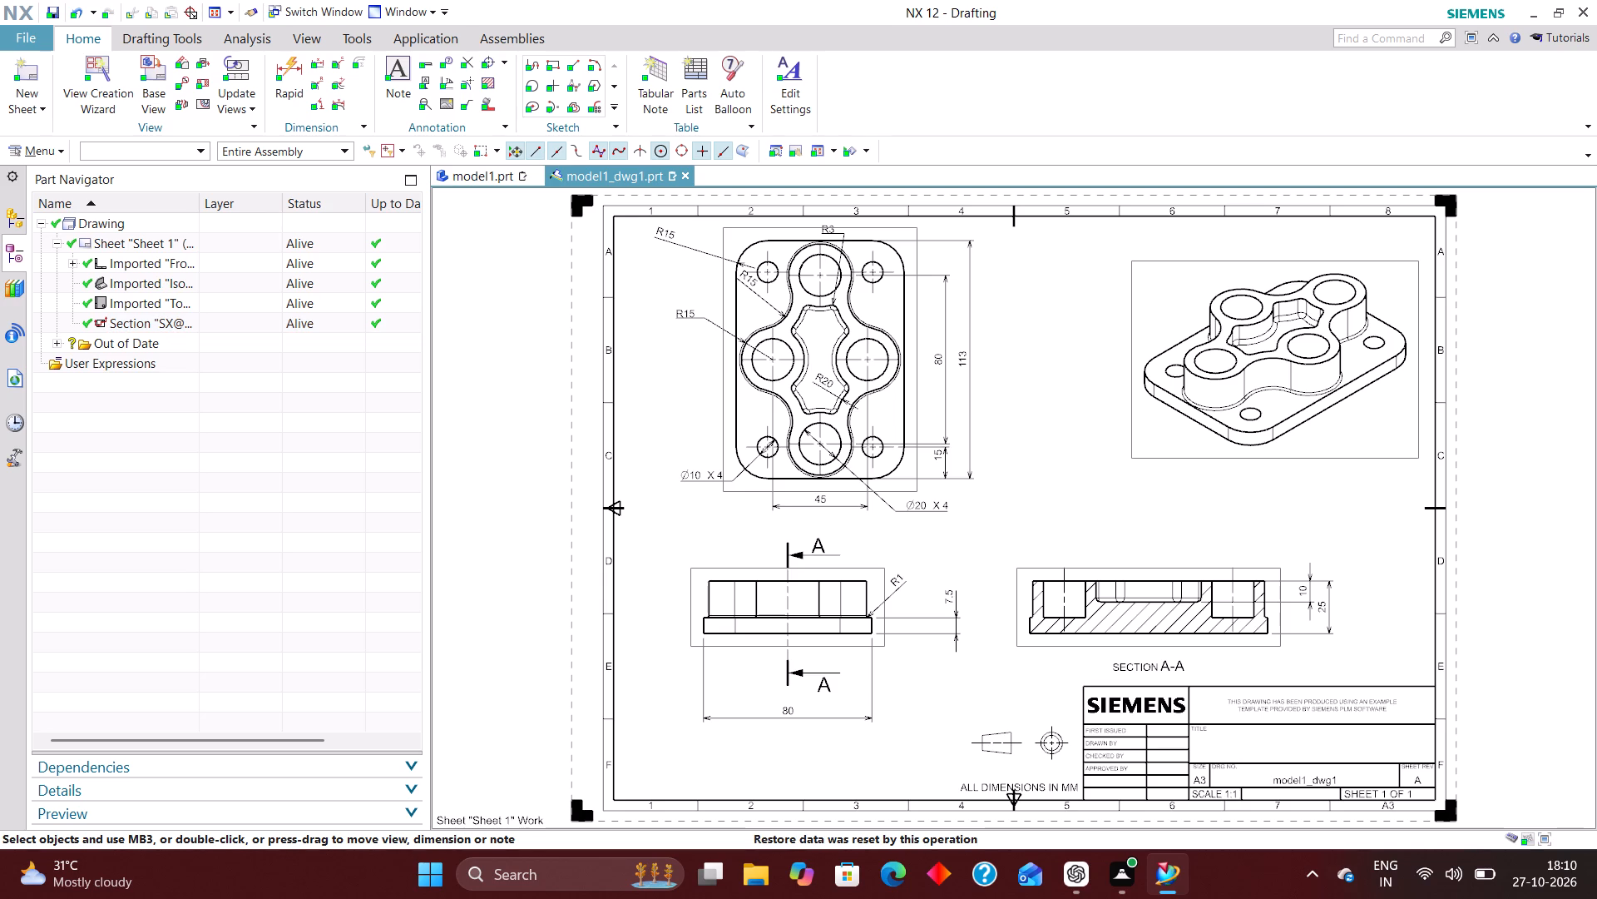
right_click(1322, 458)
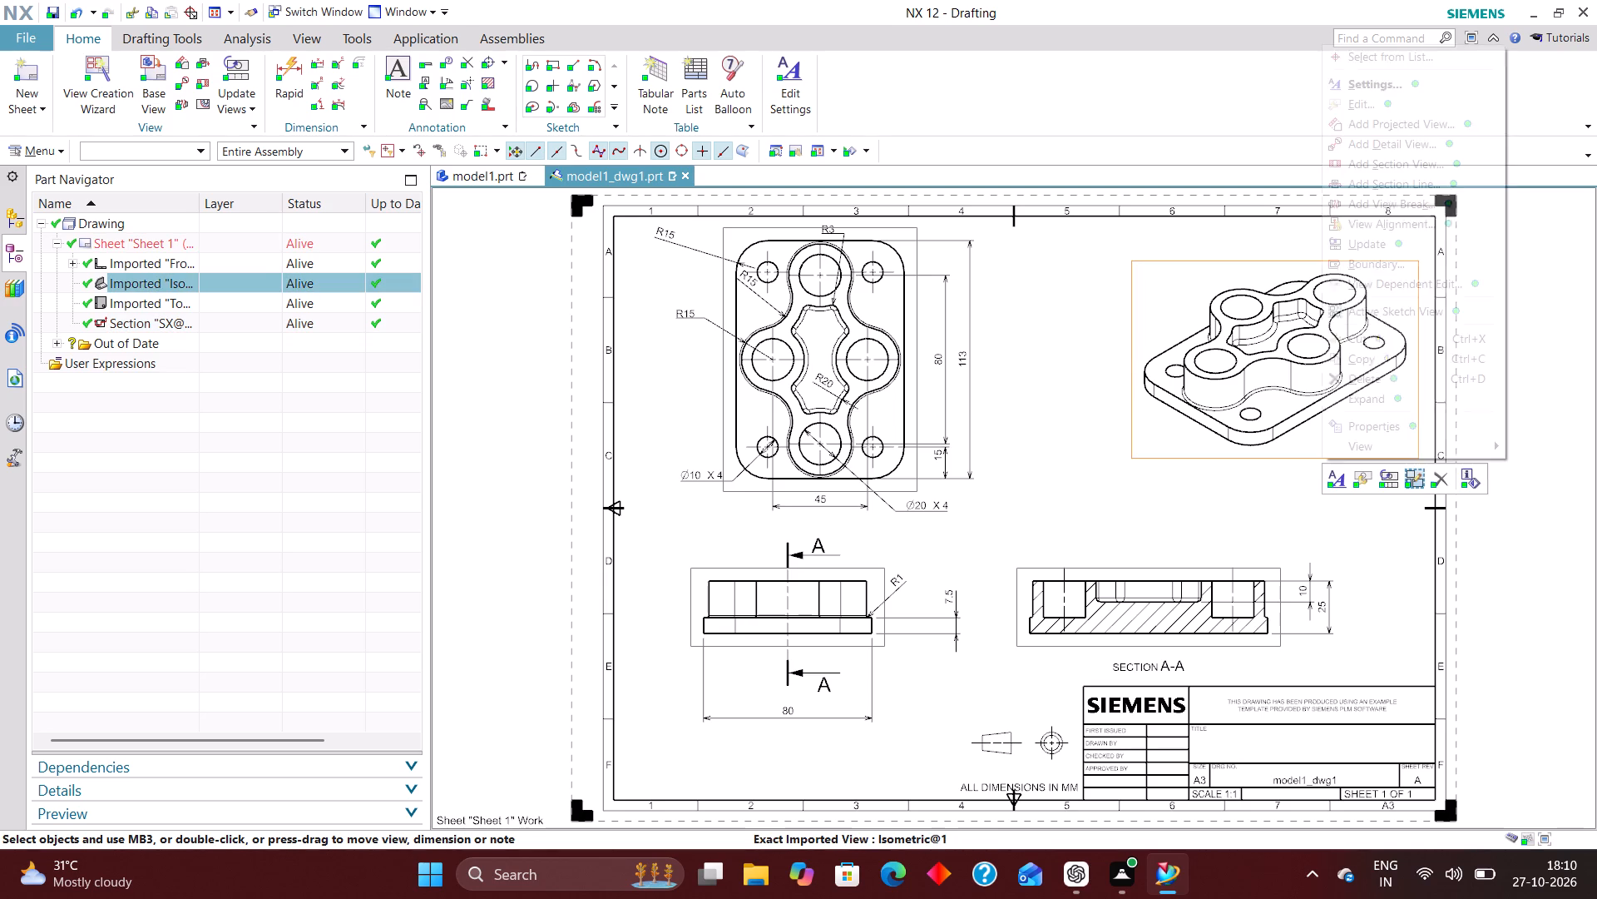
left_click(1378, 83)
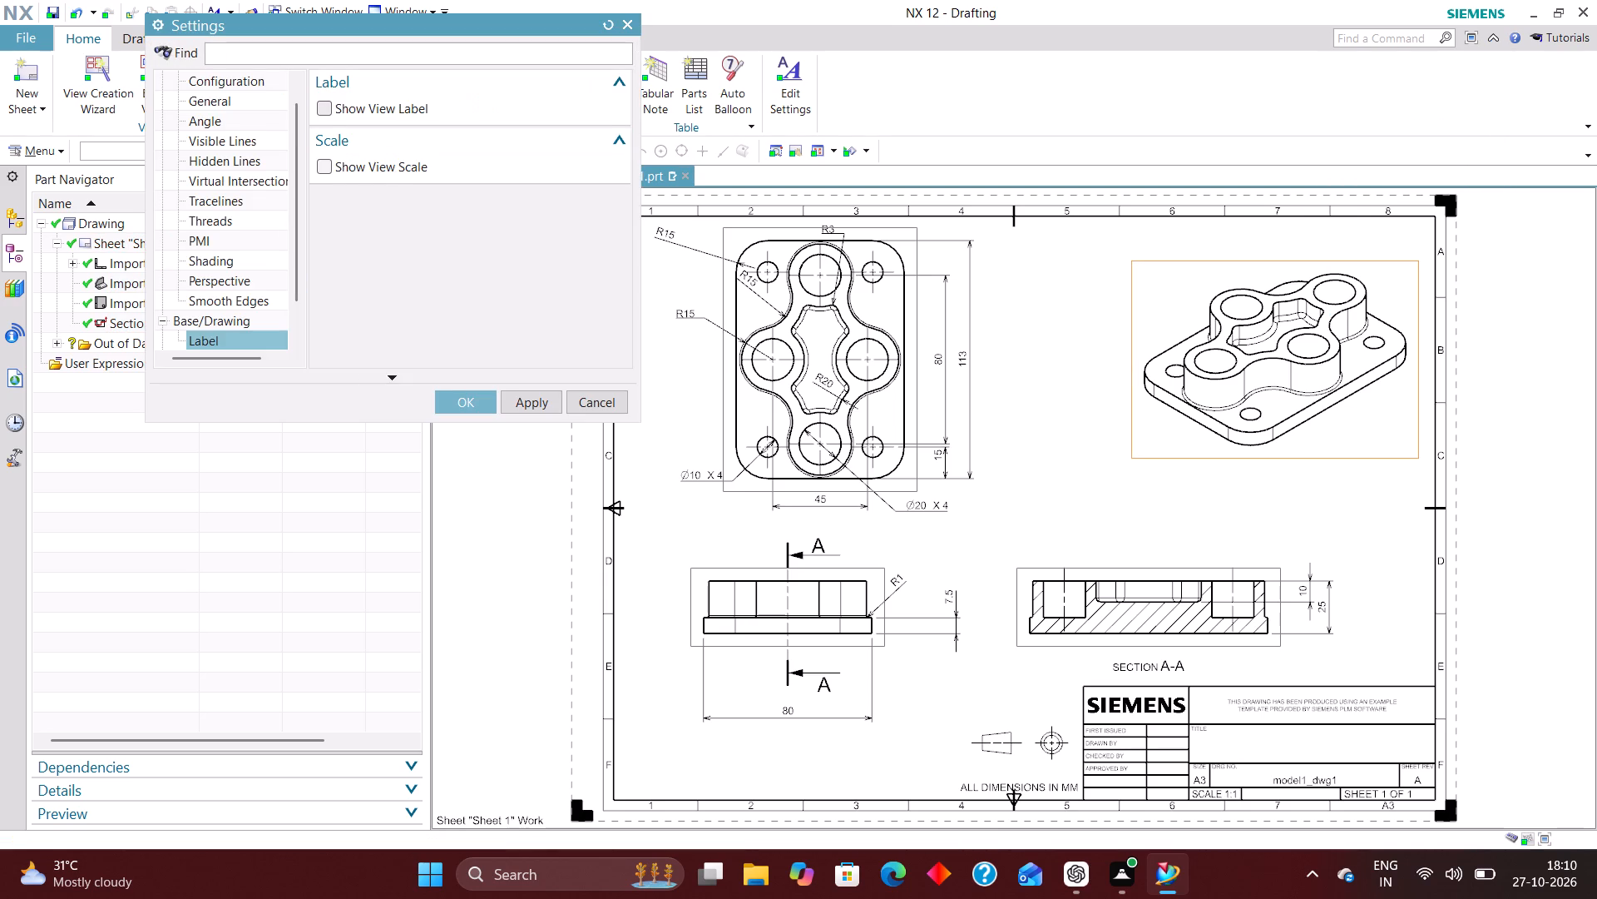
left_click(353, 109)
left_click(560, 195)
left_click(553, 216)
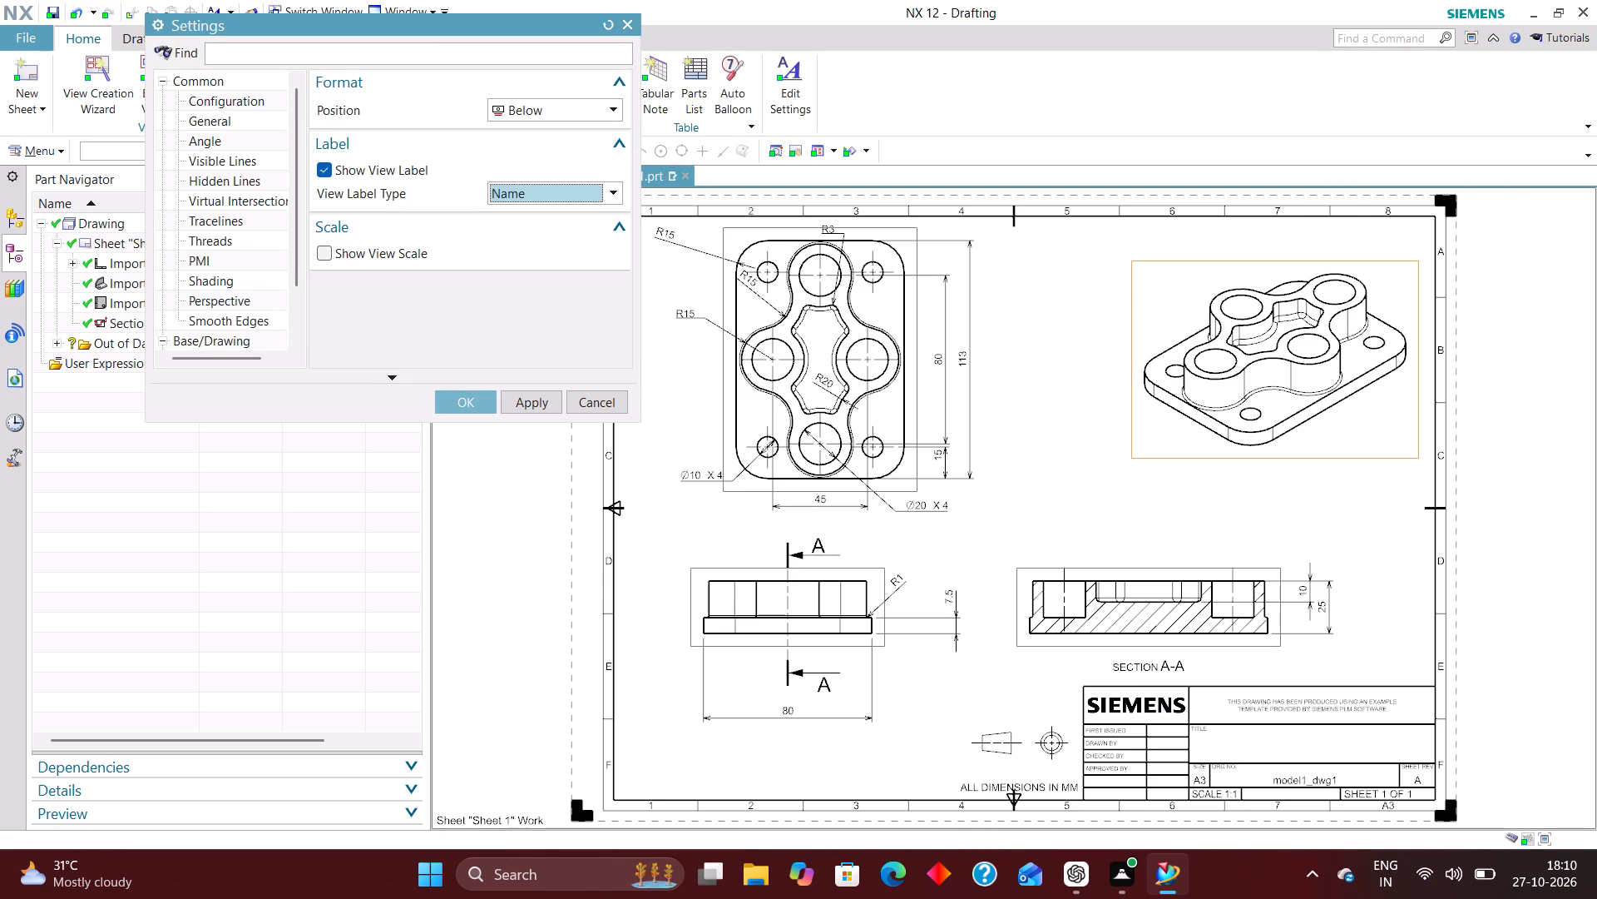
left_click(462, 405)
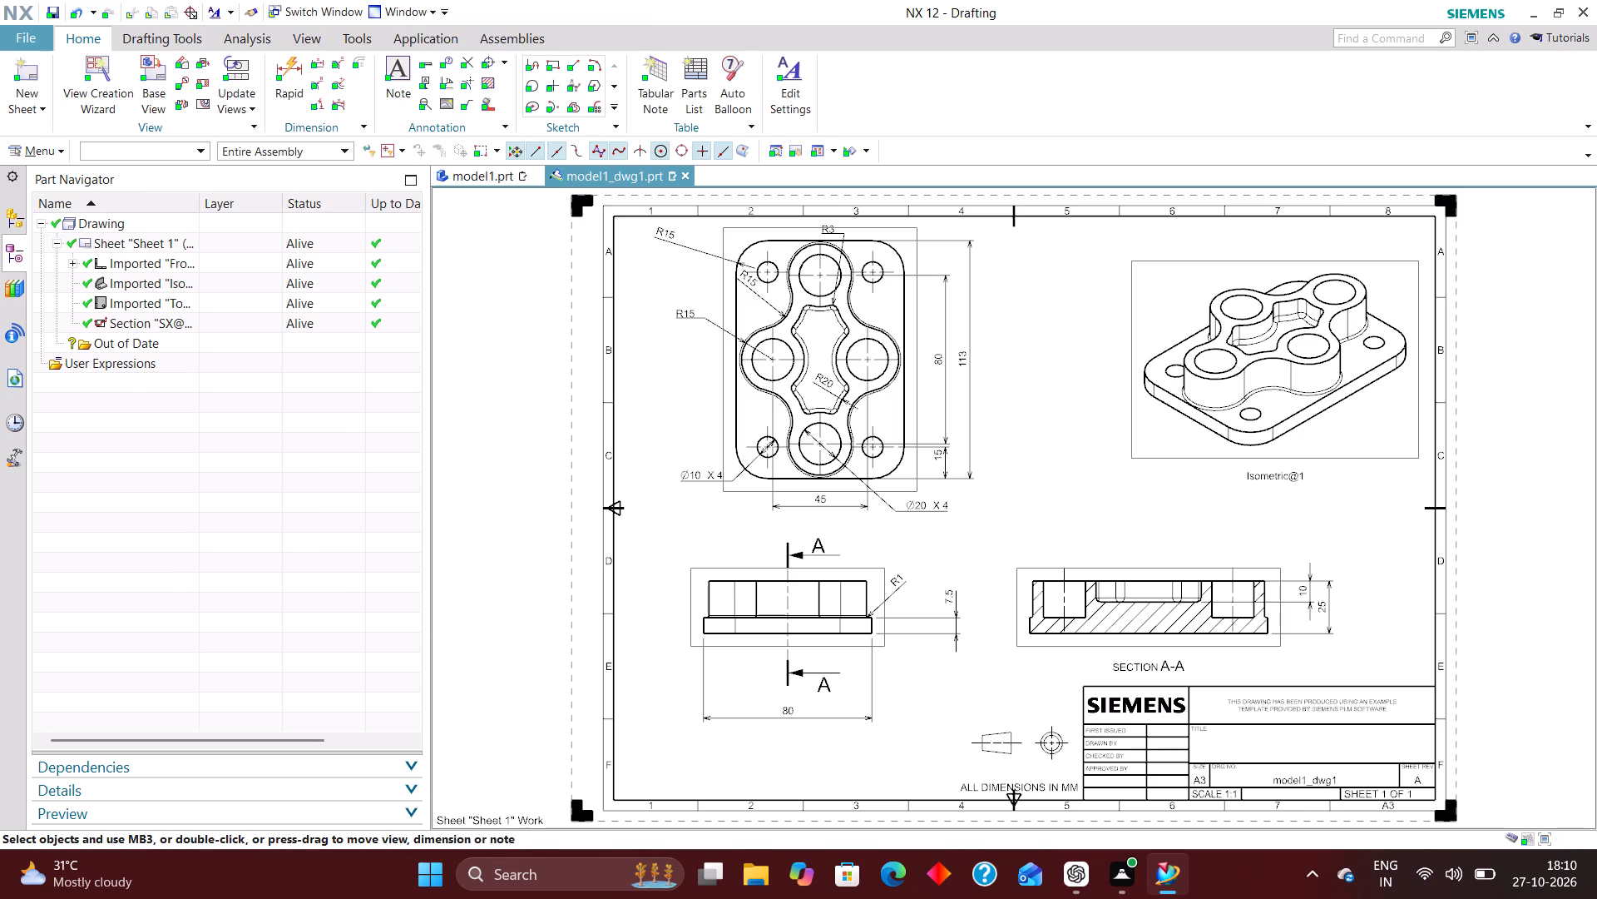
Show the top view's label below the view, with the view label type set to Name.
right_click(892, 489)
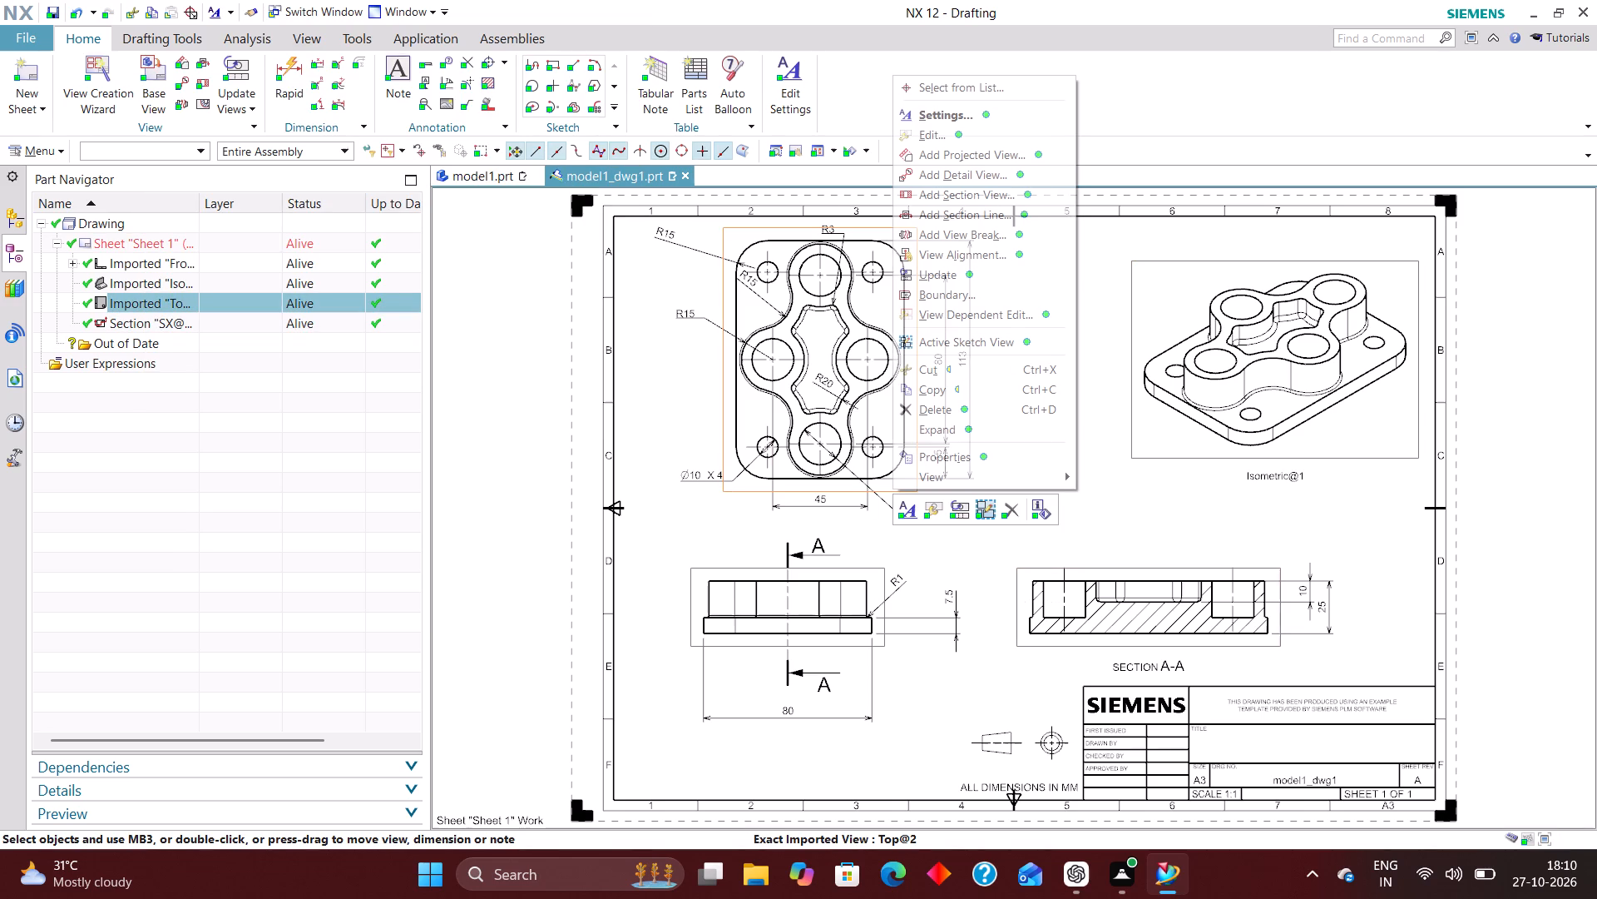
left_click(1016, 119)
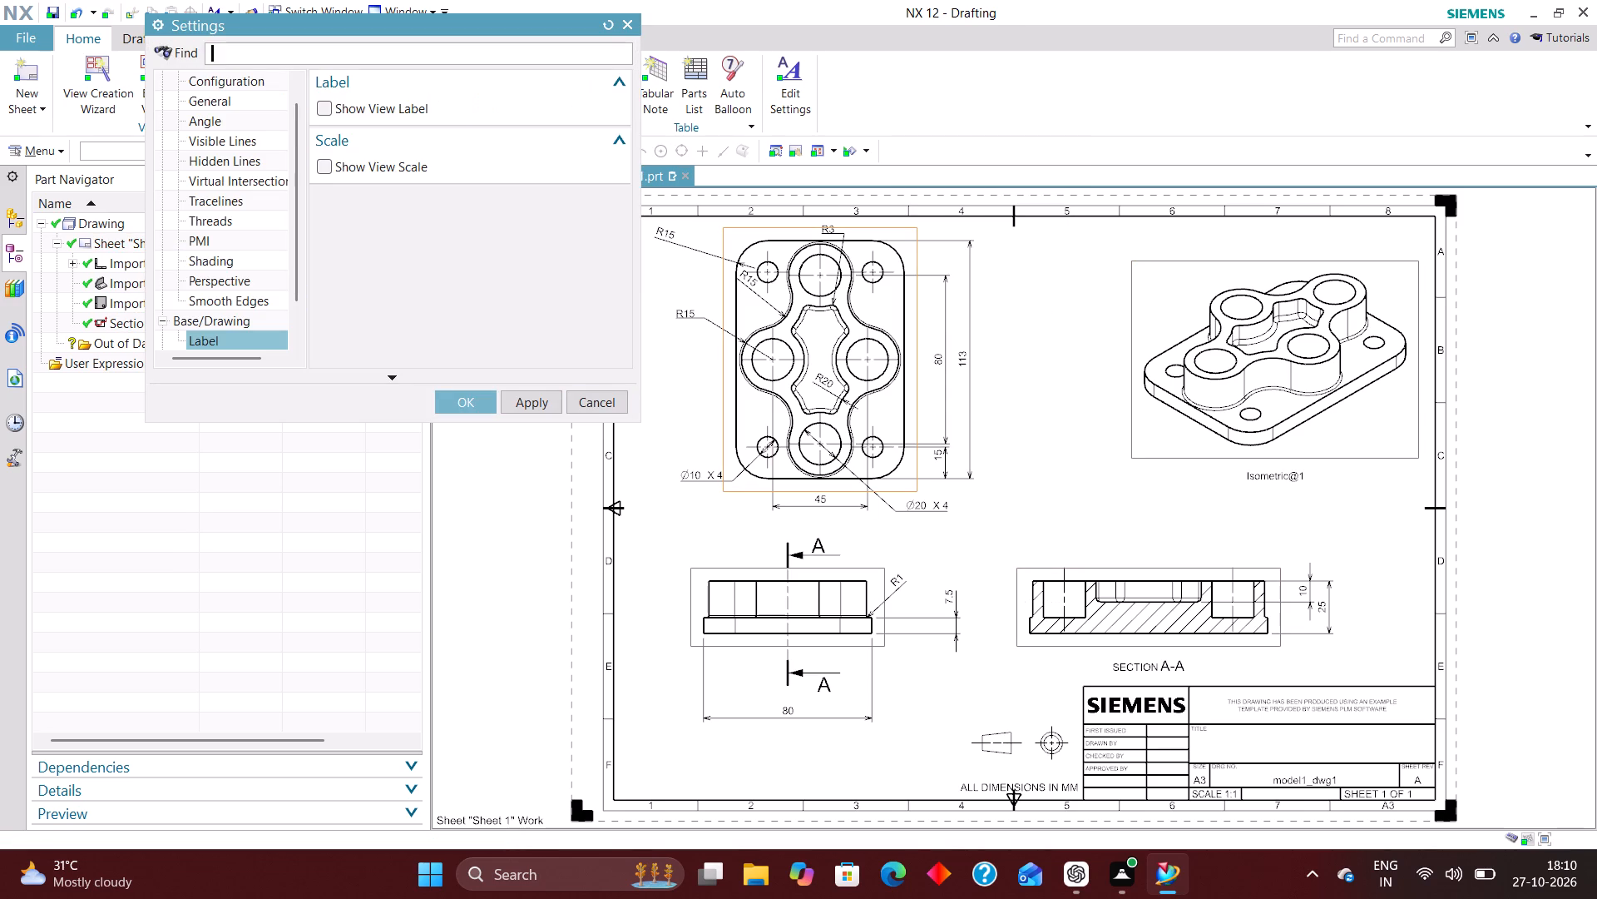
left_click(326, 102)
left_click(556, 185)
left_click(546, 214)
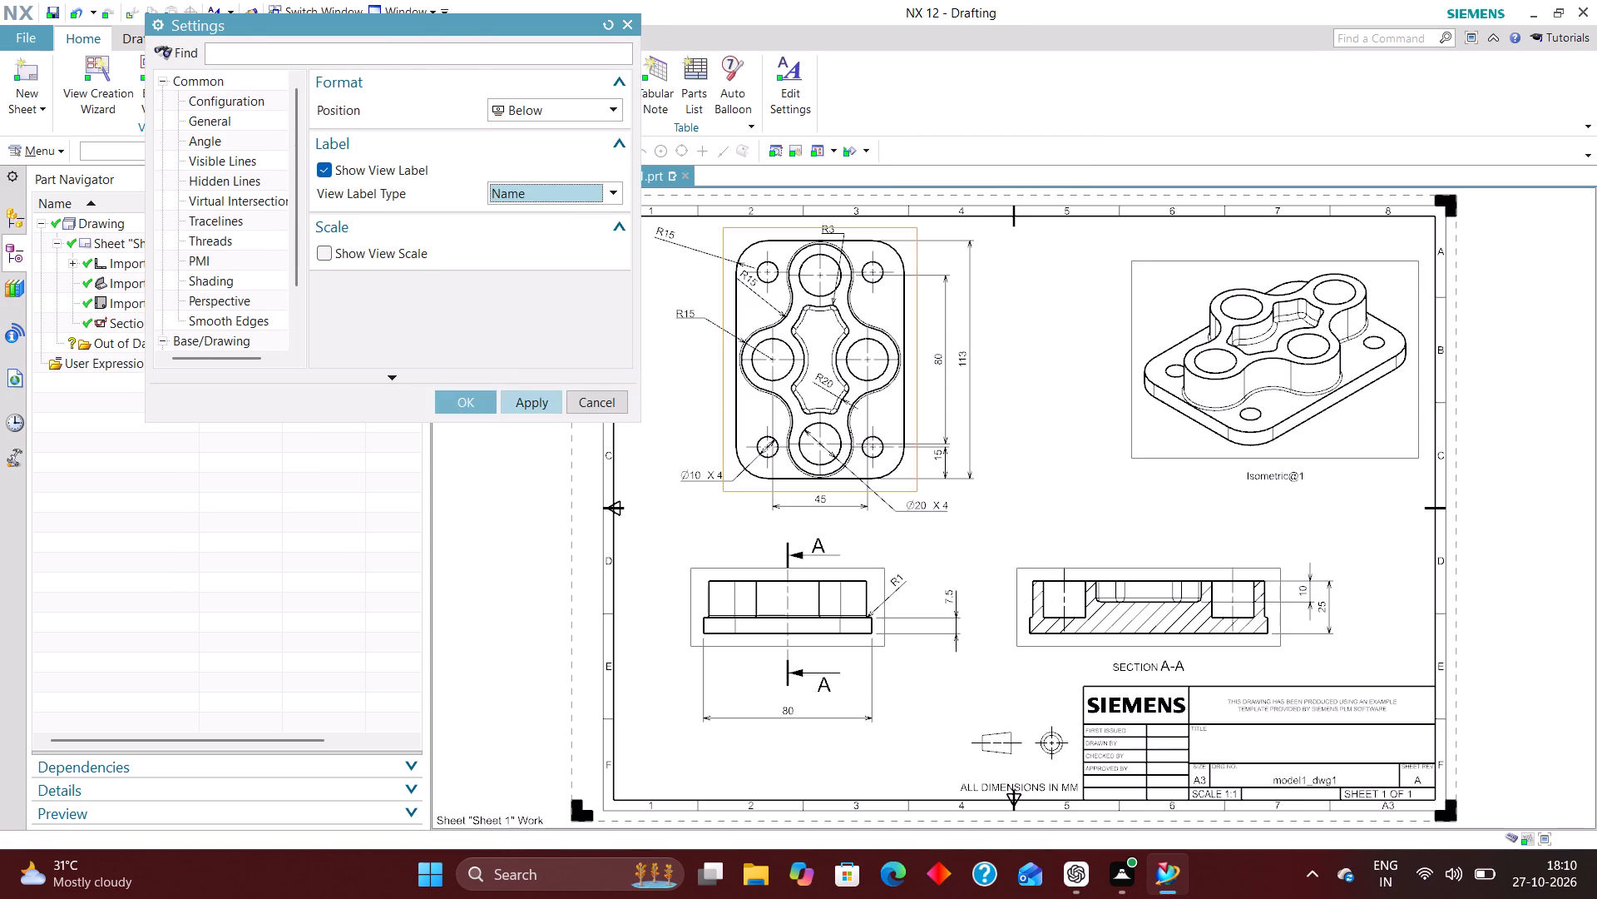
left_click(485, 395)
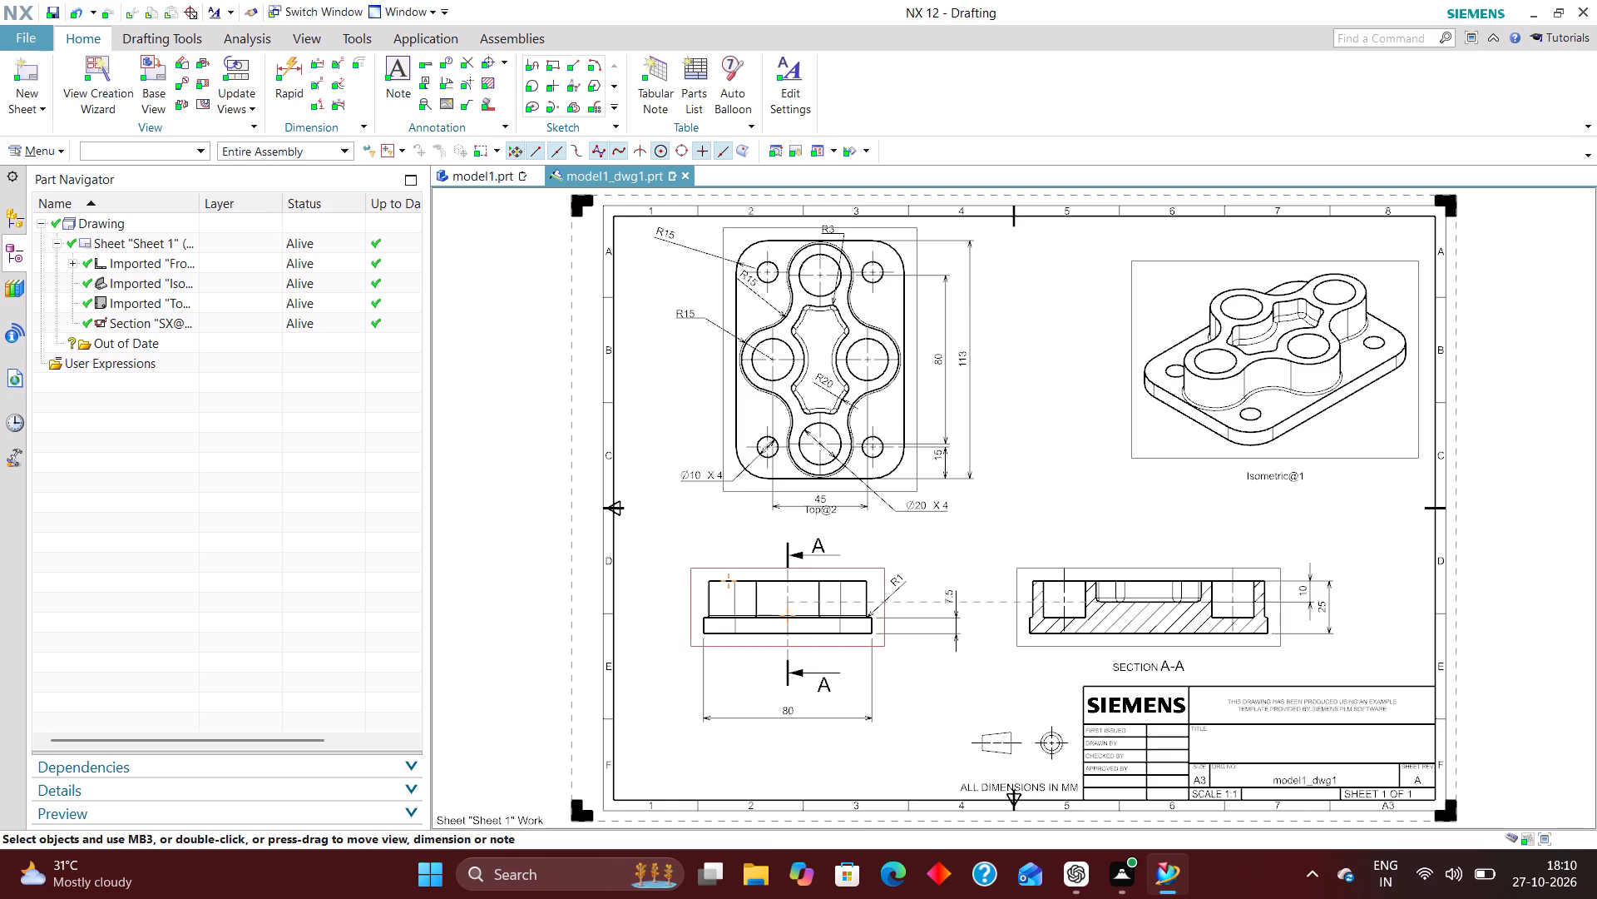
Show the front view's label below the view, with the view label type set to Name.
right_click(881, 645)
left_click(926, 273)
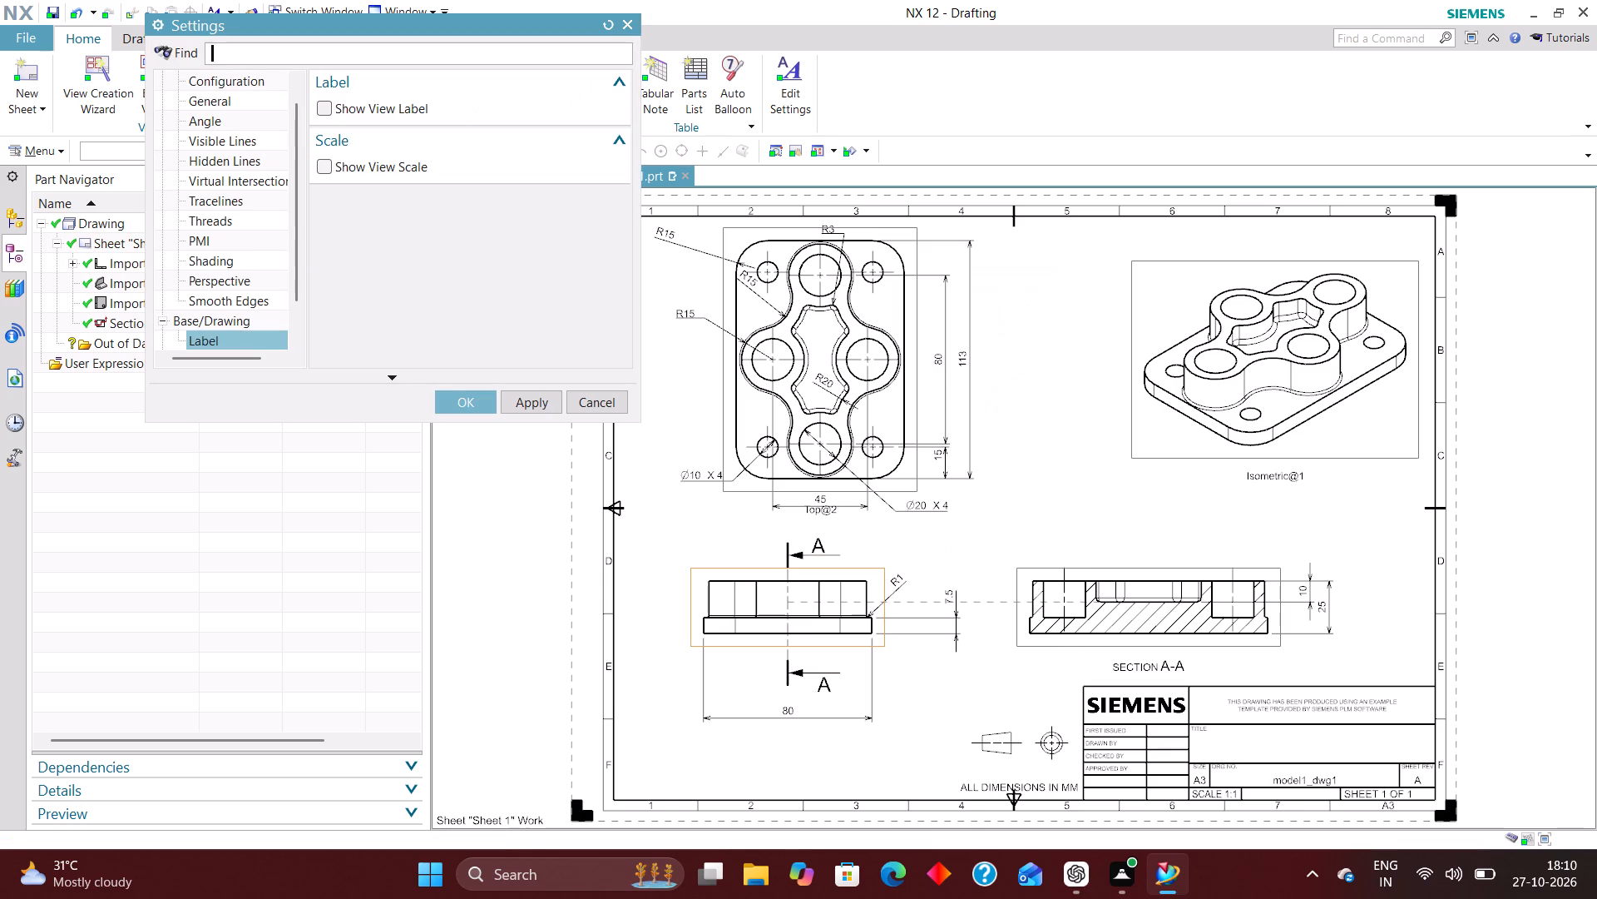
left_click(402, 109)
left_click(514, 198)
left_click(519, 215)
left_click(462, 406)
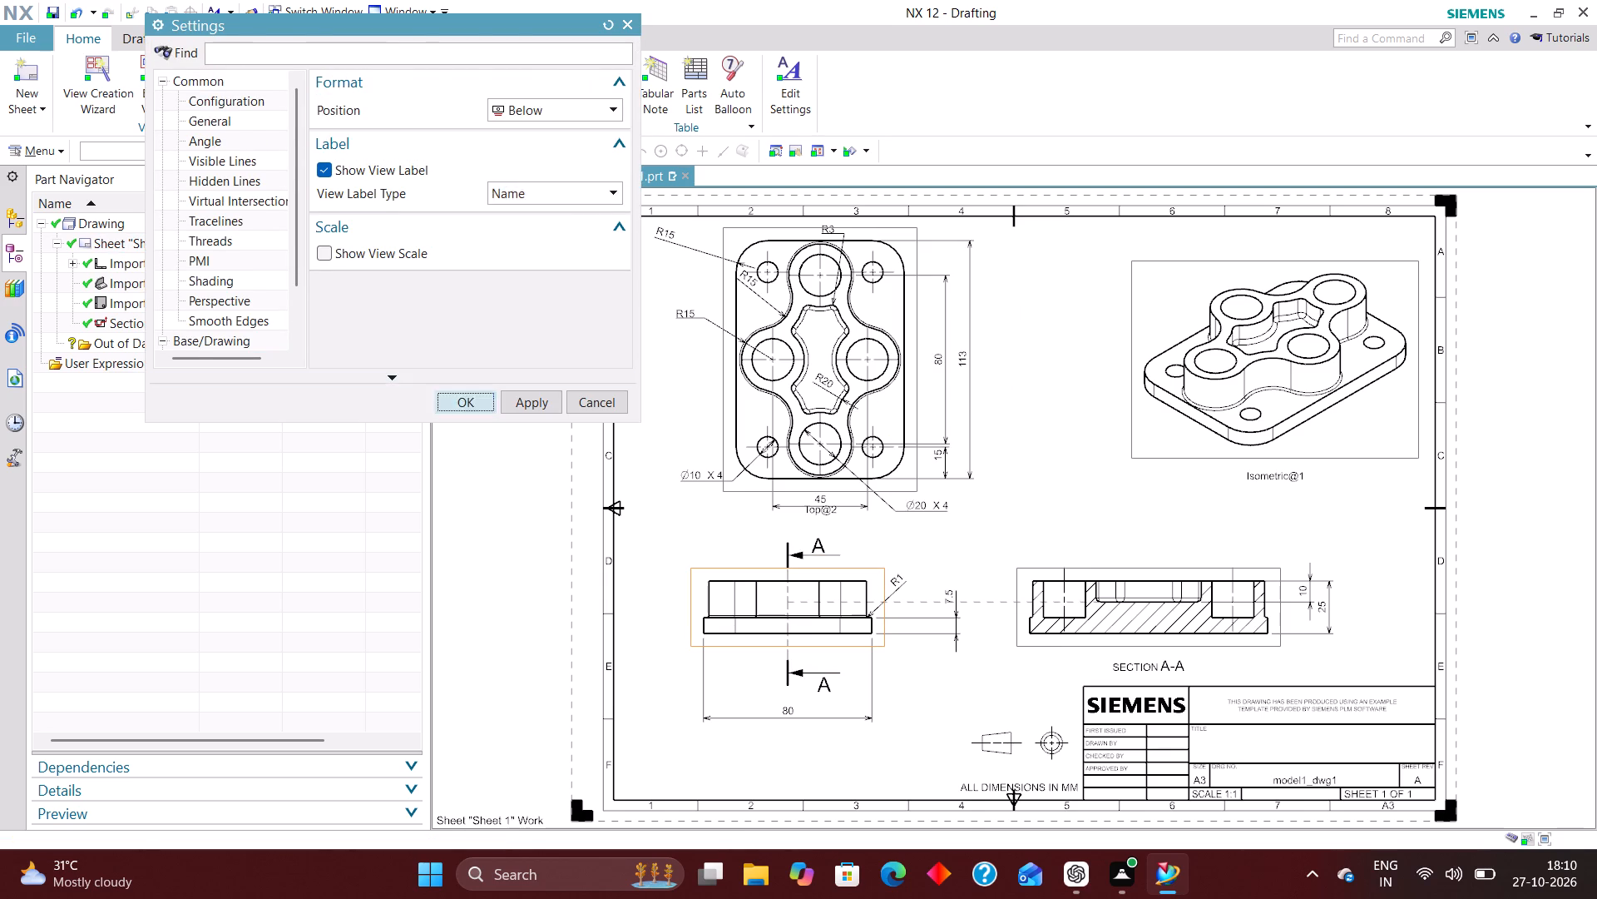
Set the section view's label type to Name in its section label settings.
right_click(1208, 648)
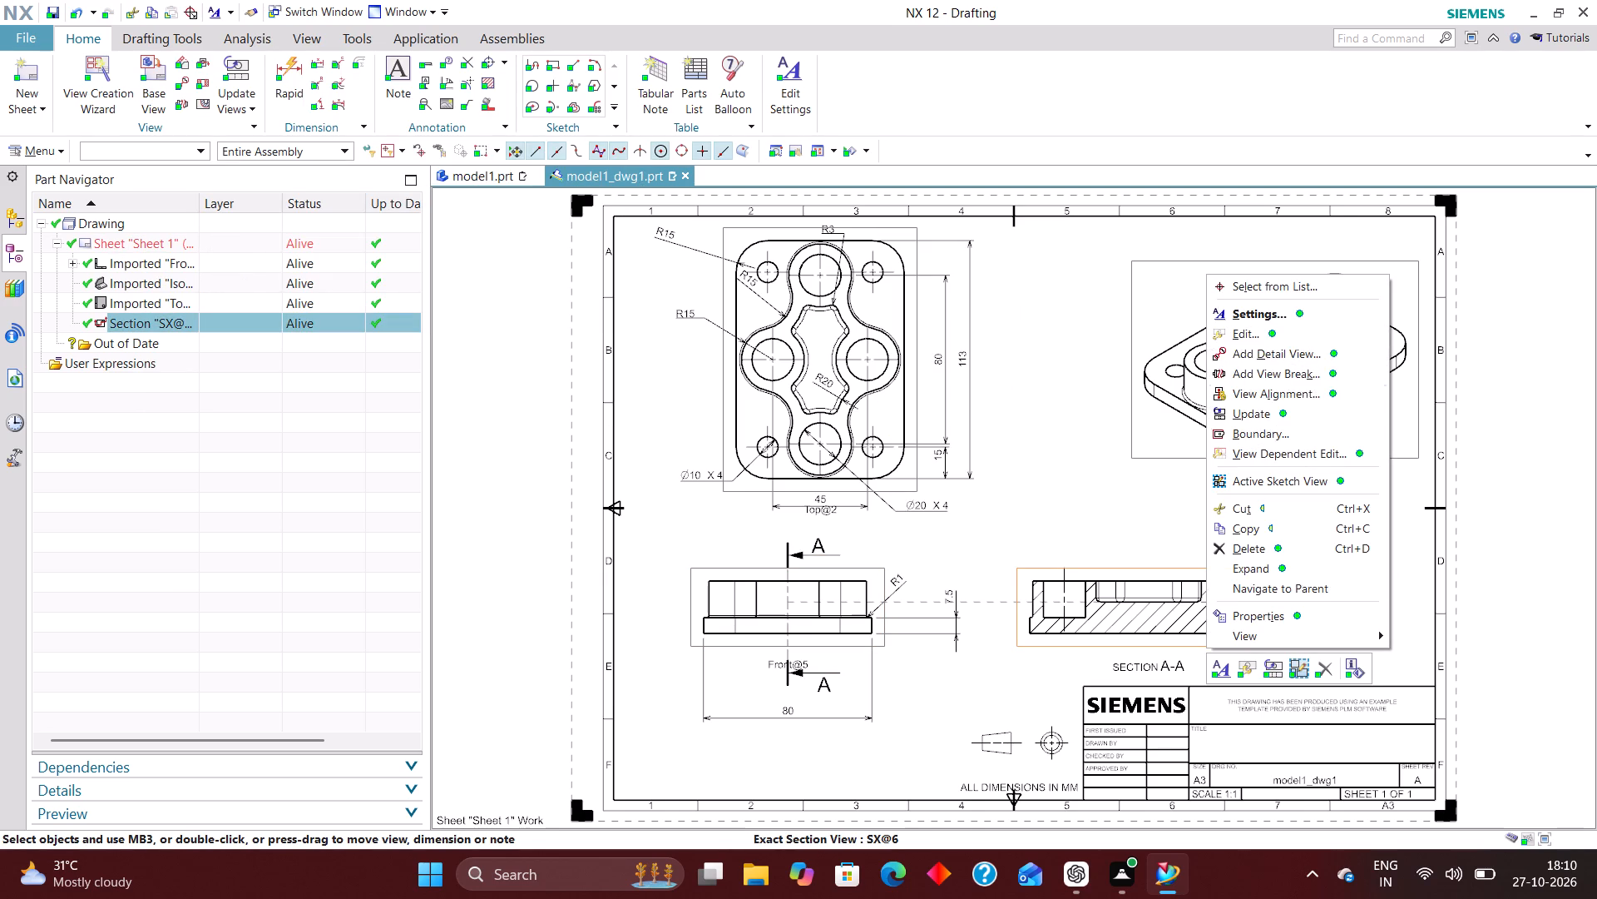
left_click(1292, 314)
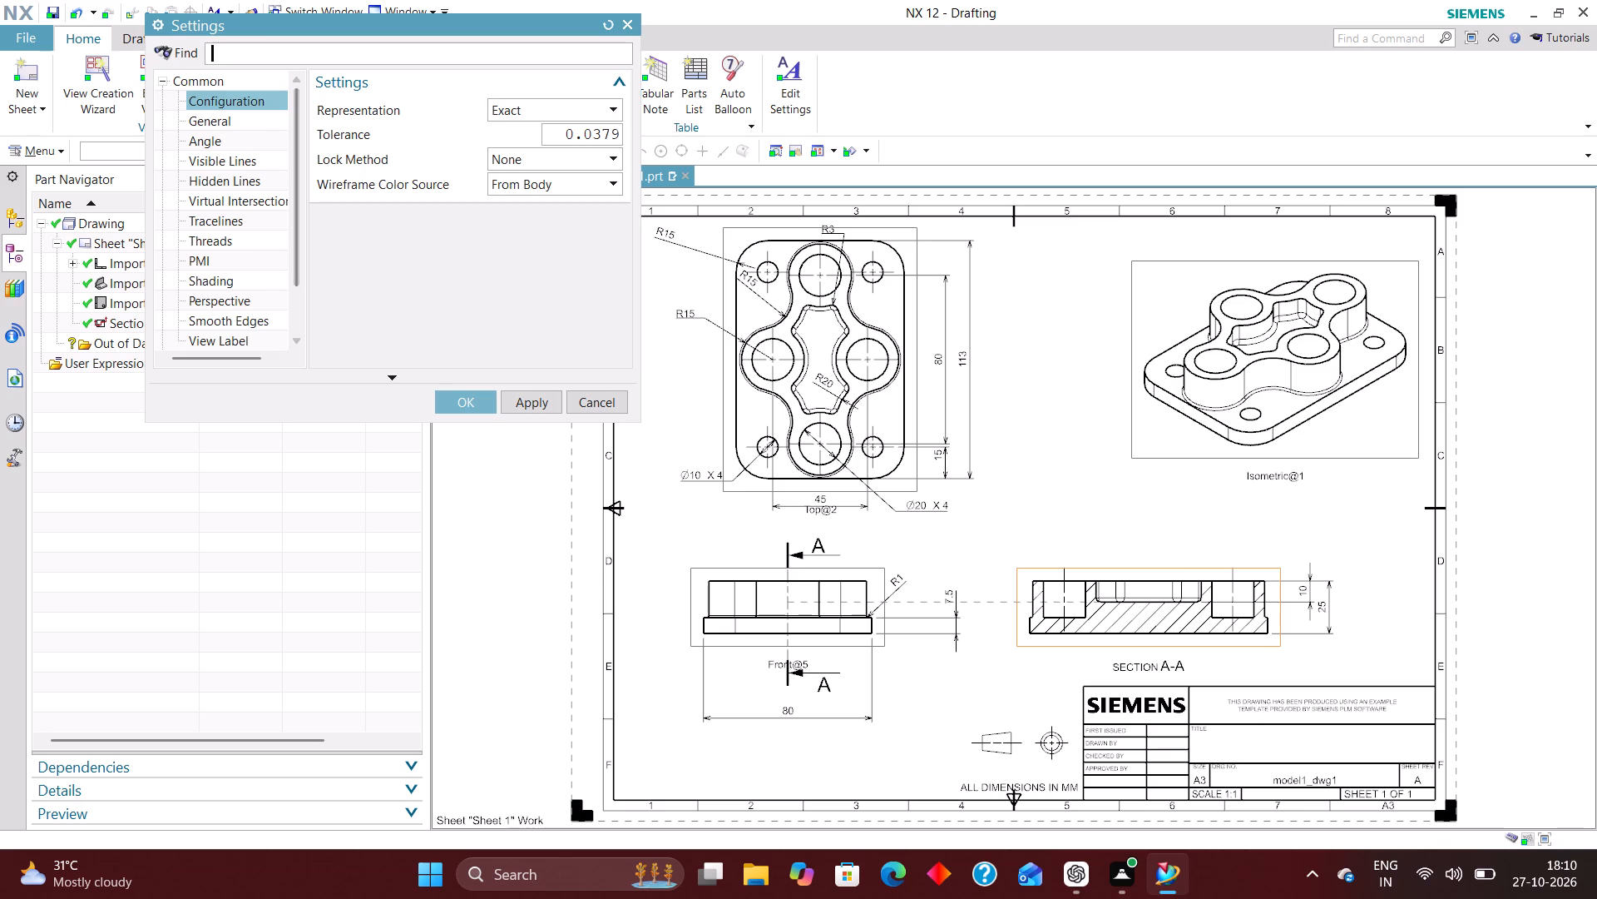
scroll(239, 313, "down", 5)
left_click(232, 305)
scroll(373, 217, "down", 3)
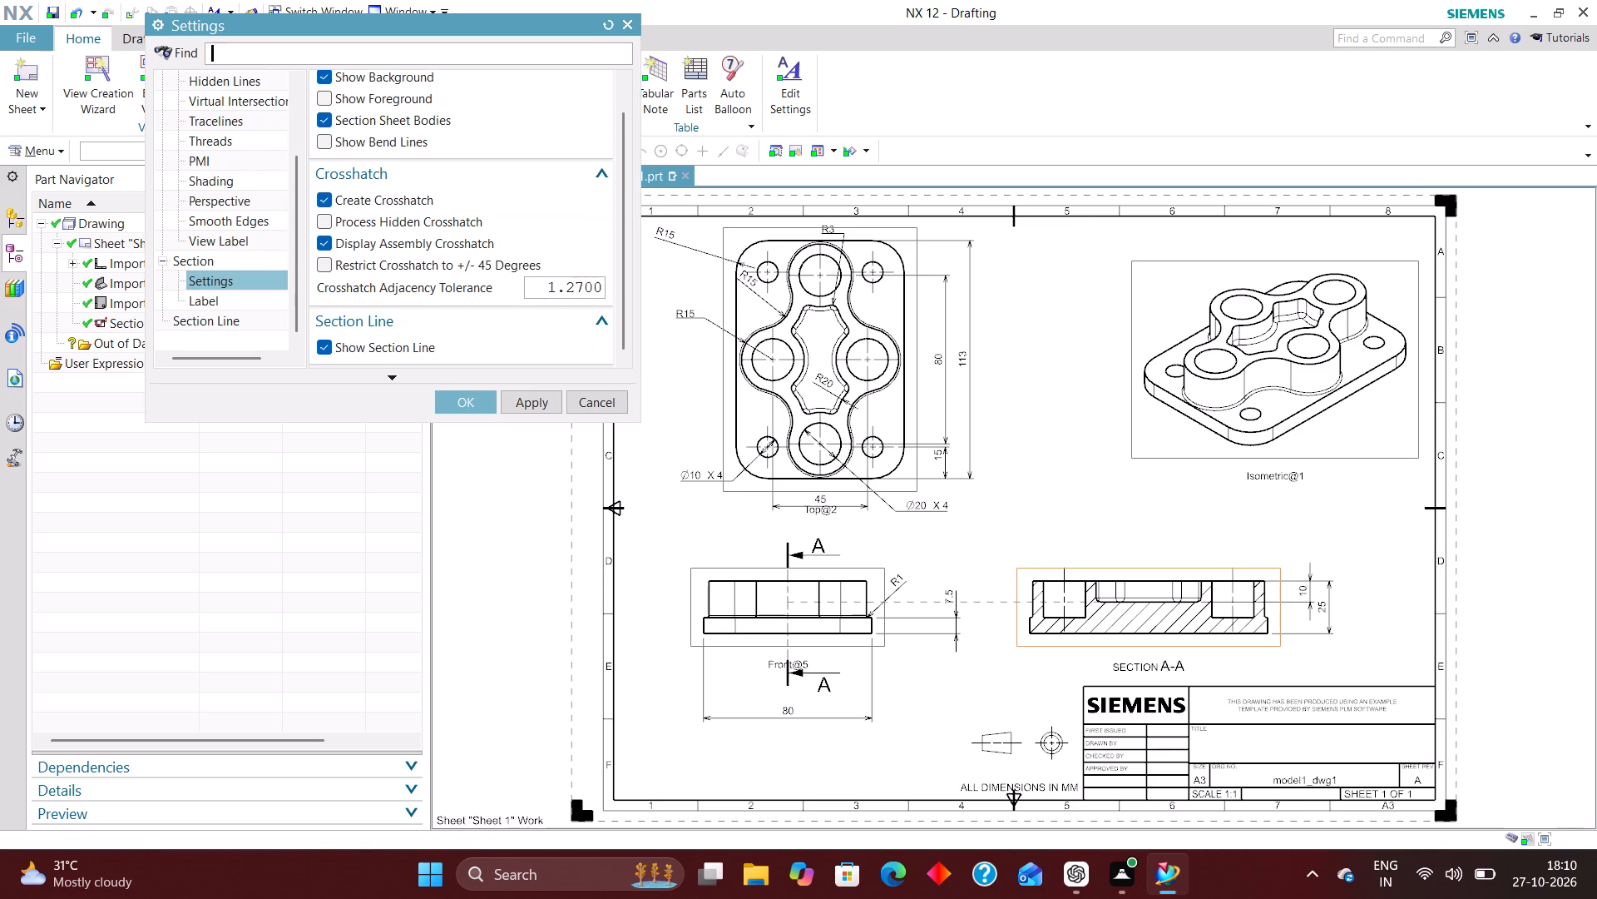
left_click(237, 298)
left_click(532, 202)
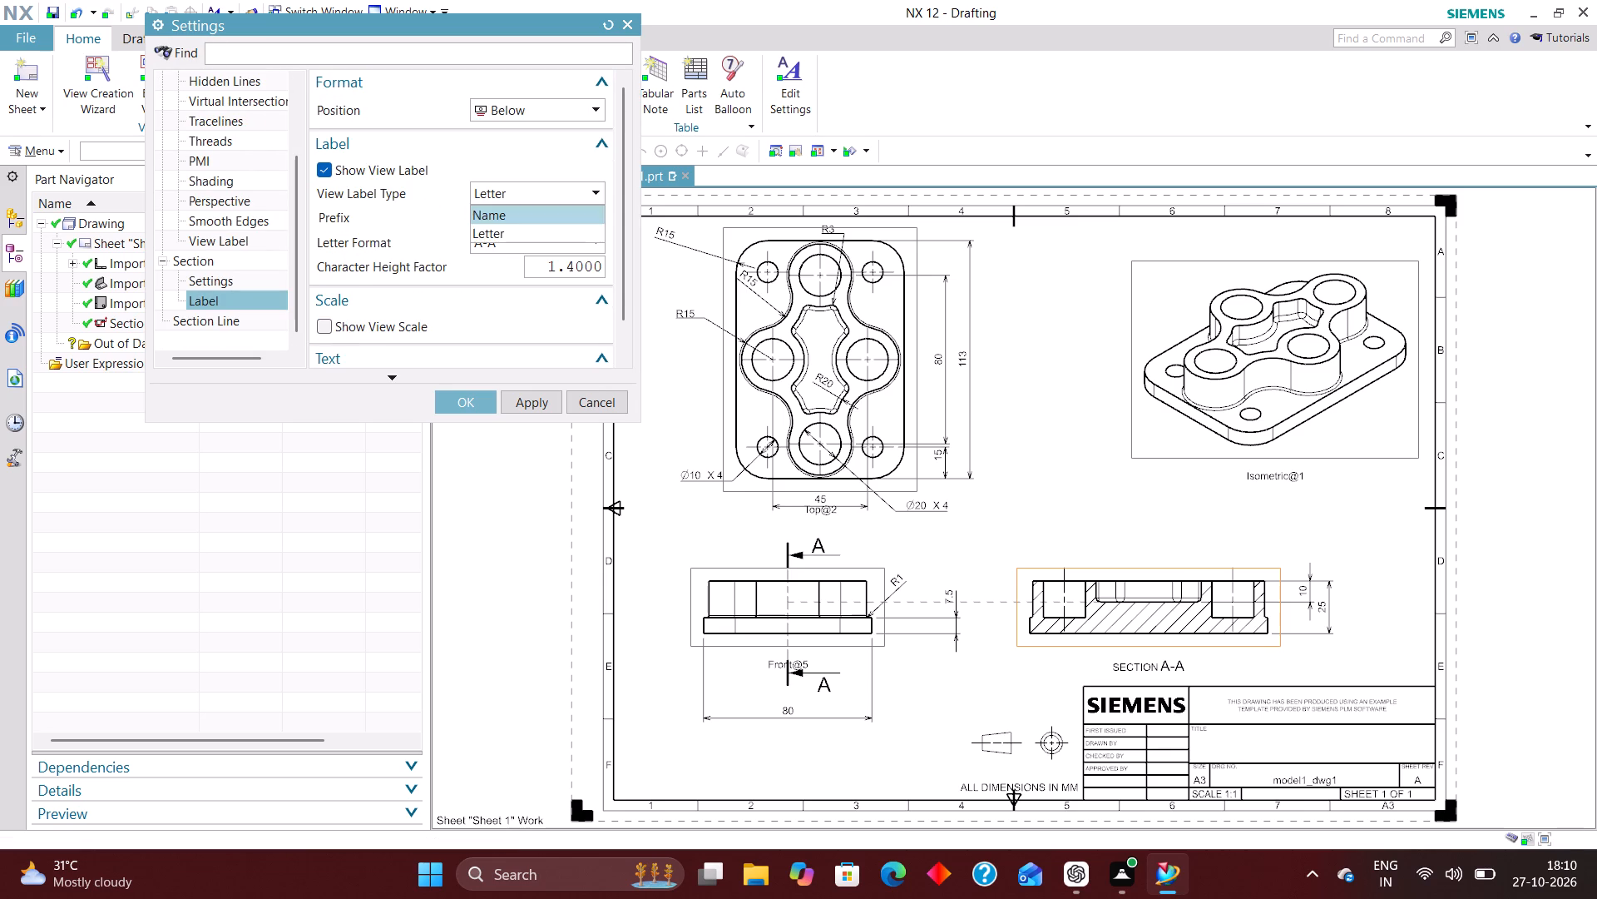
left_click(525, 206)
left_click(312, 247)
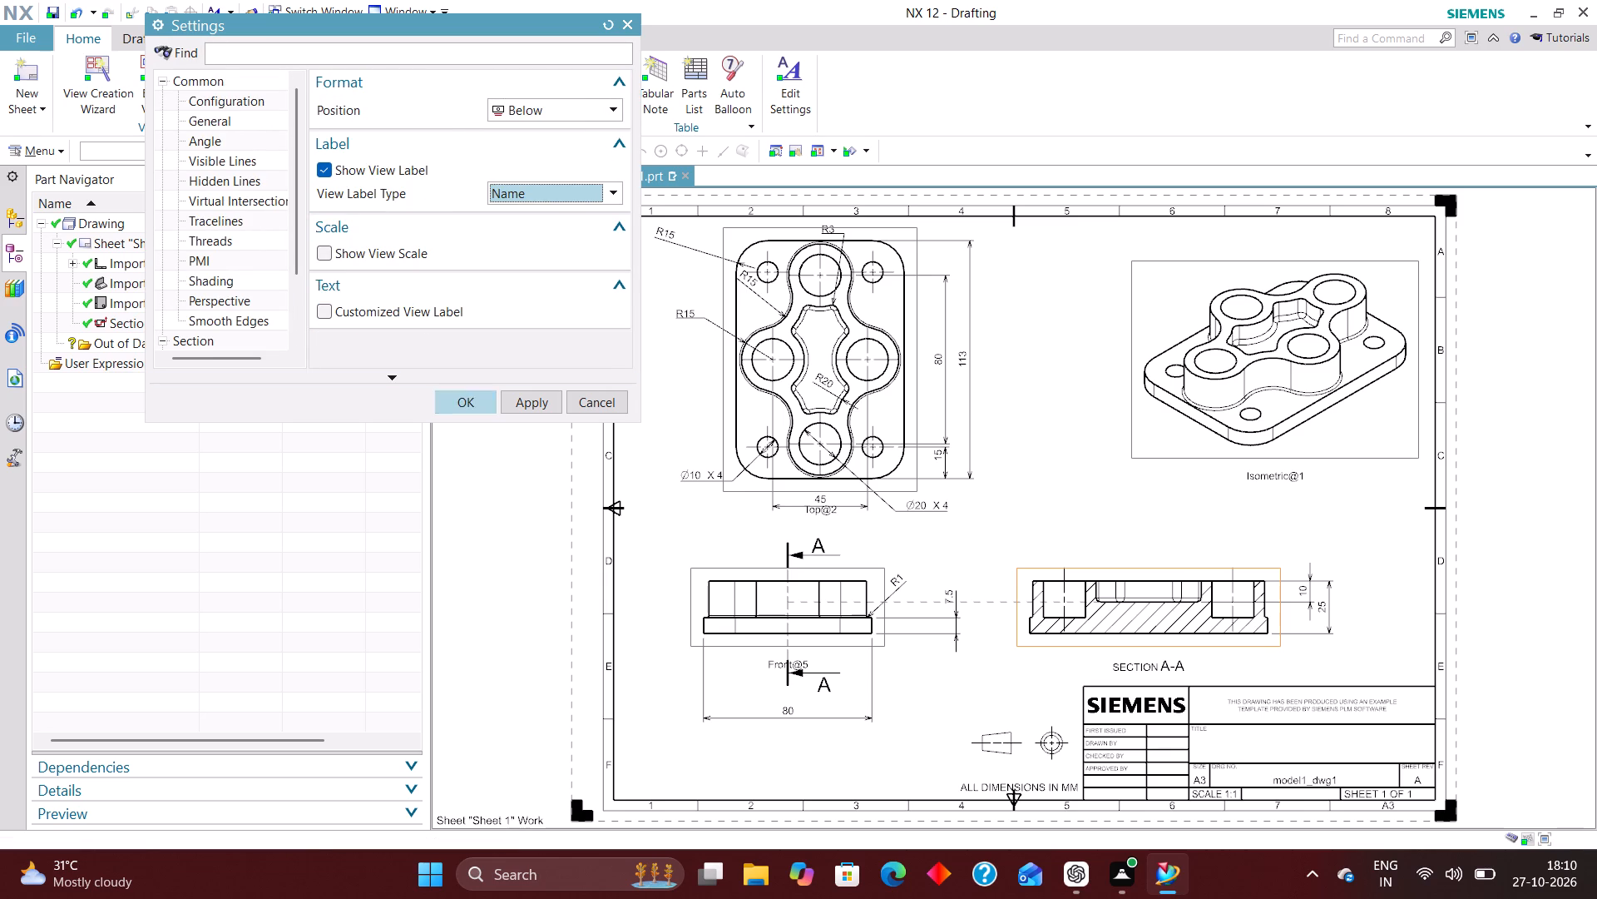
left_click(456, 397)
Move the front view's label clear of the section arrow, placing it below the 80 width dimension.
scroll(813, 692, "down", 1)
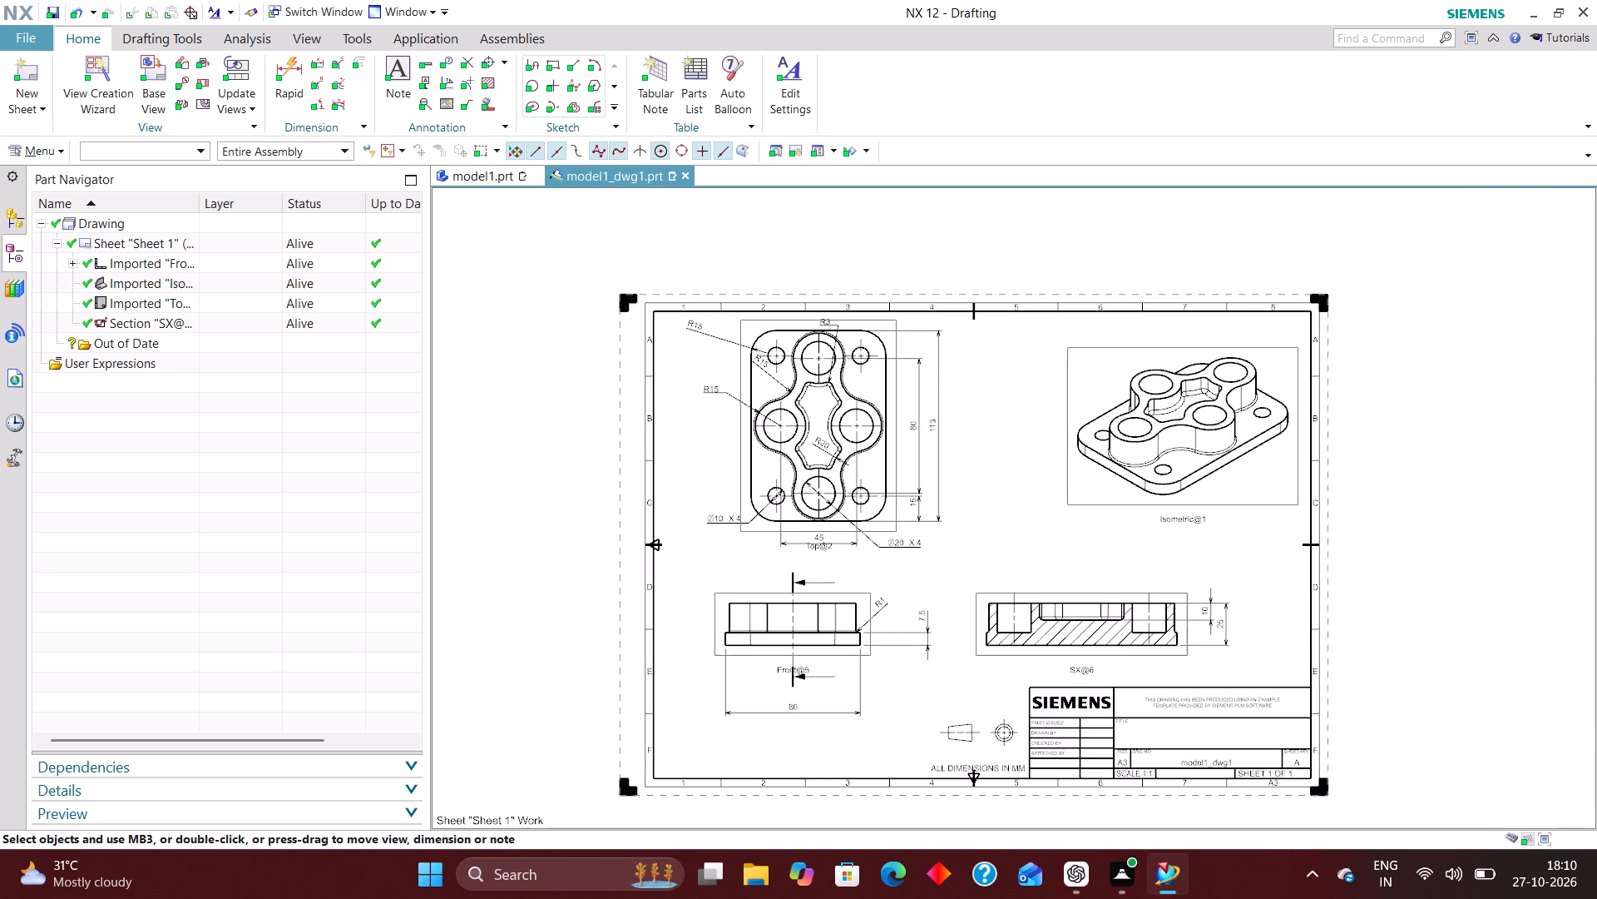
scroll(766, 750, "up", 5)
left_click_drag(858, 635, 853, 608)
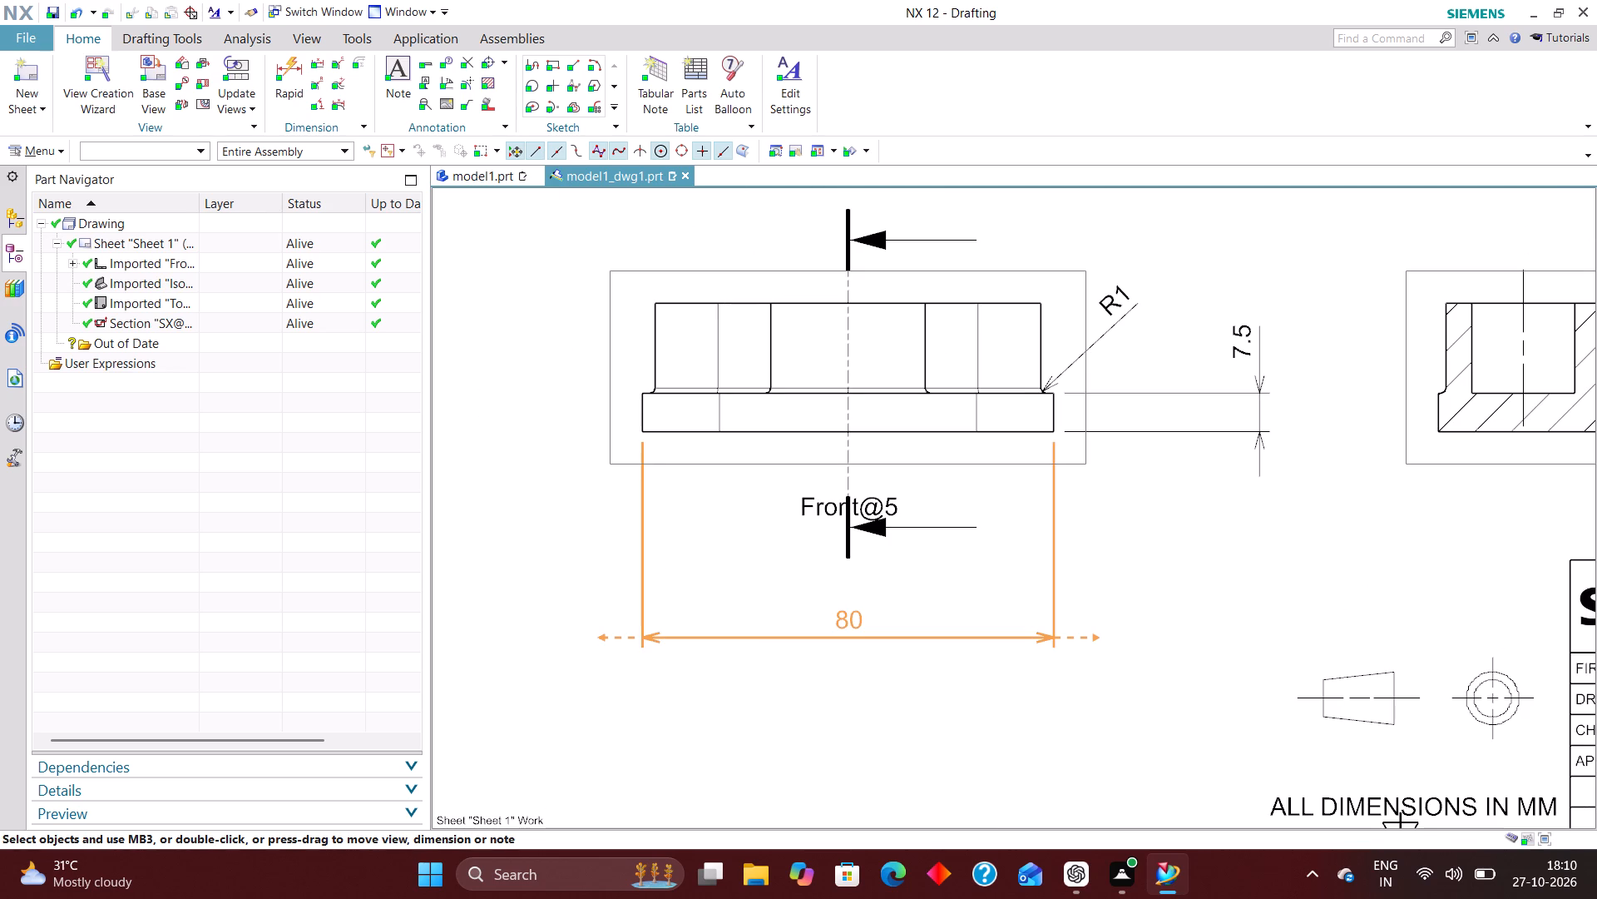
left_click_drag(853, 608, 858, 593)
left_click_drag(808, 504, 830, 597)
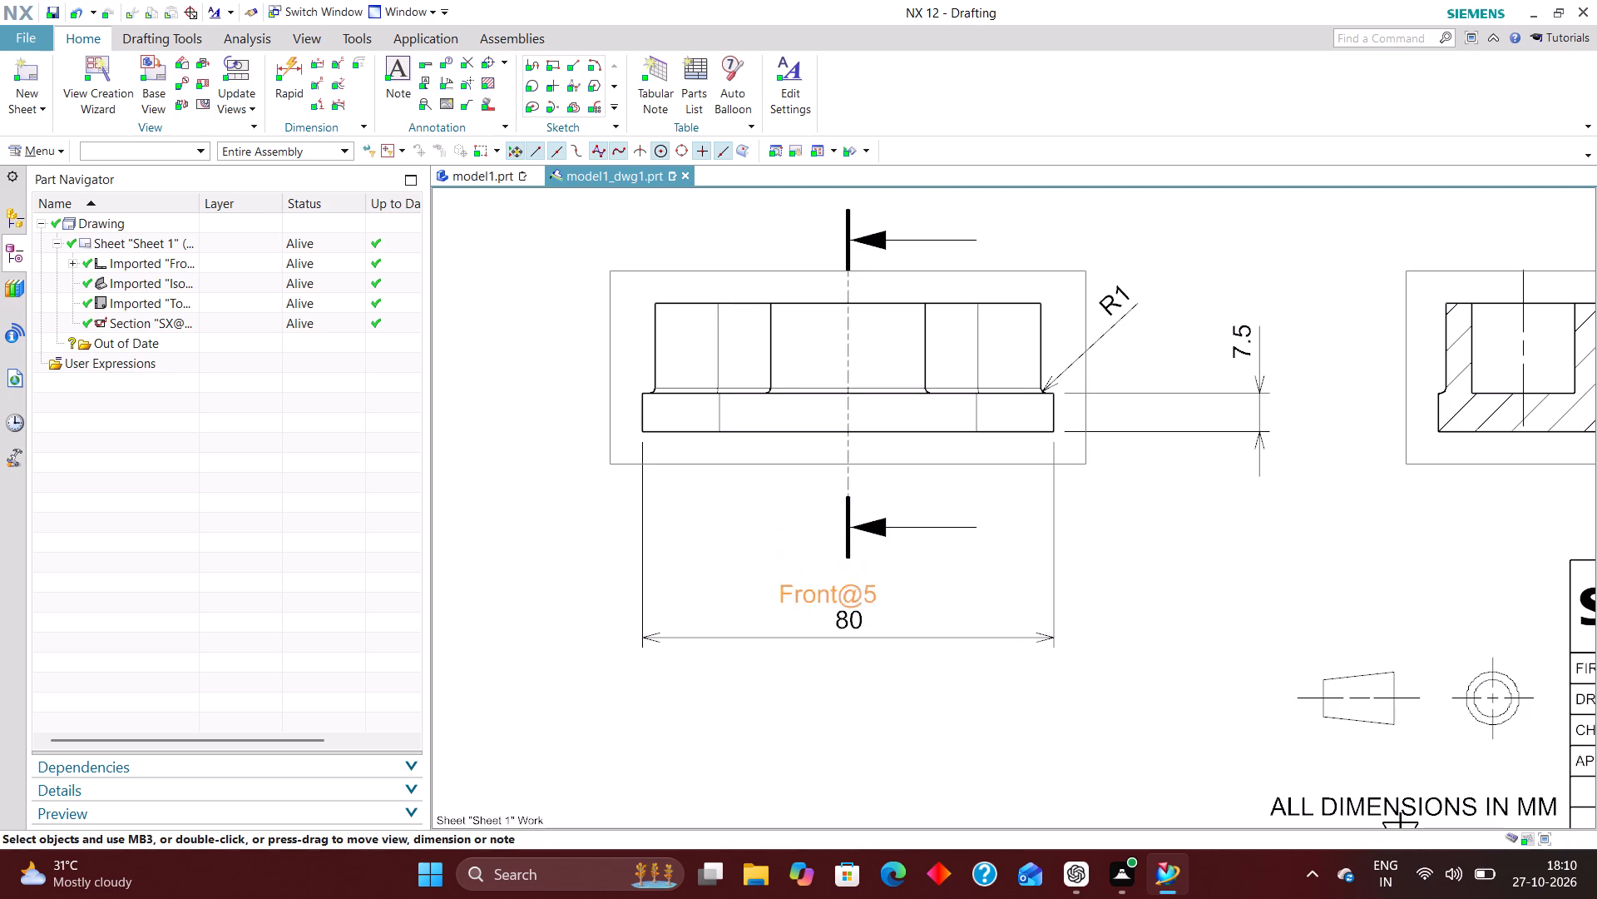
left_click_drag(830, 597, 848, 690)
Move the top view's label down so it sits below the 45 dimension.
scroll(792, 687, "down", 4)
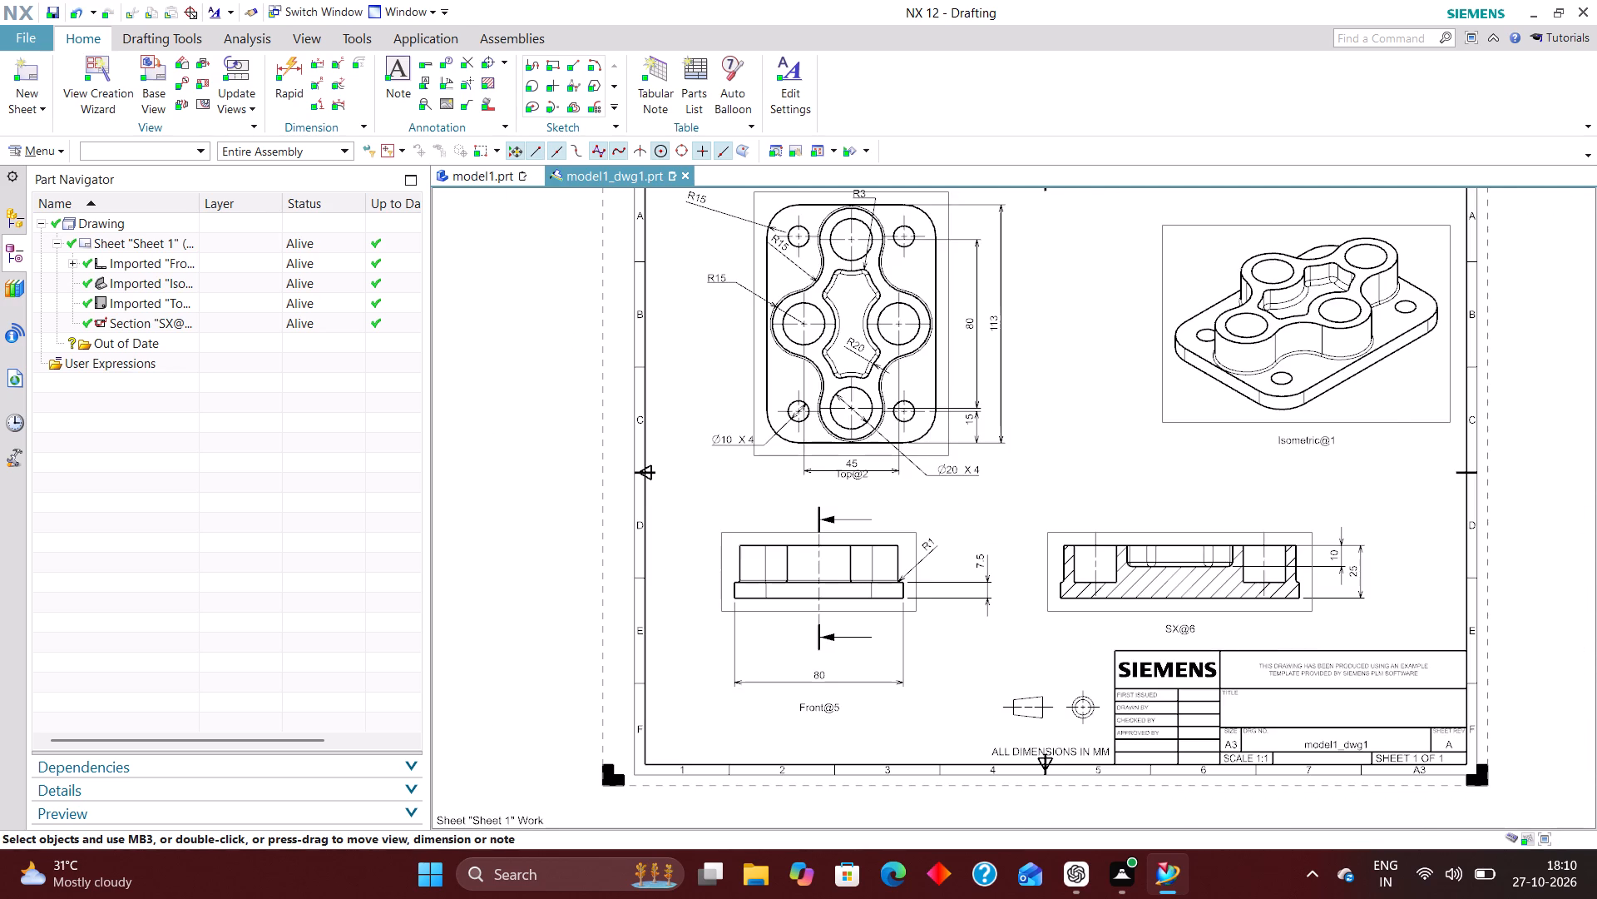
scroll(848, 503, "up", 4)
left_click_drag(863, 435, 858, 455)
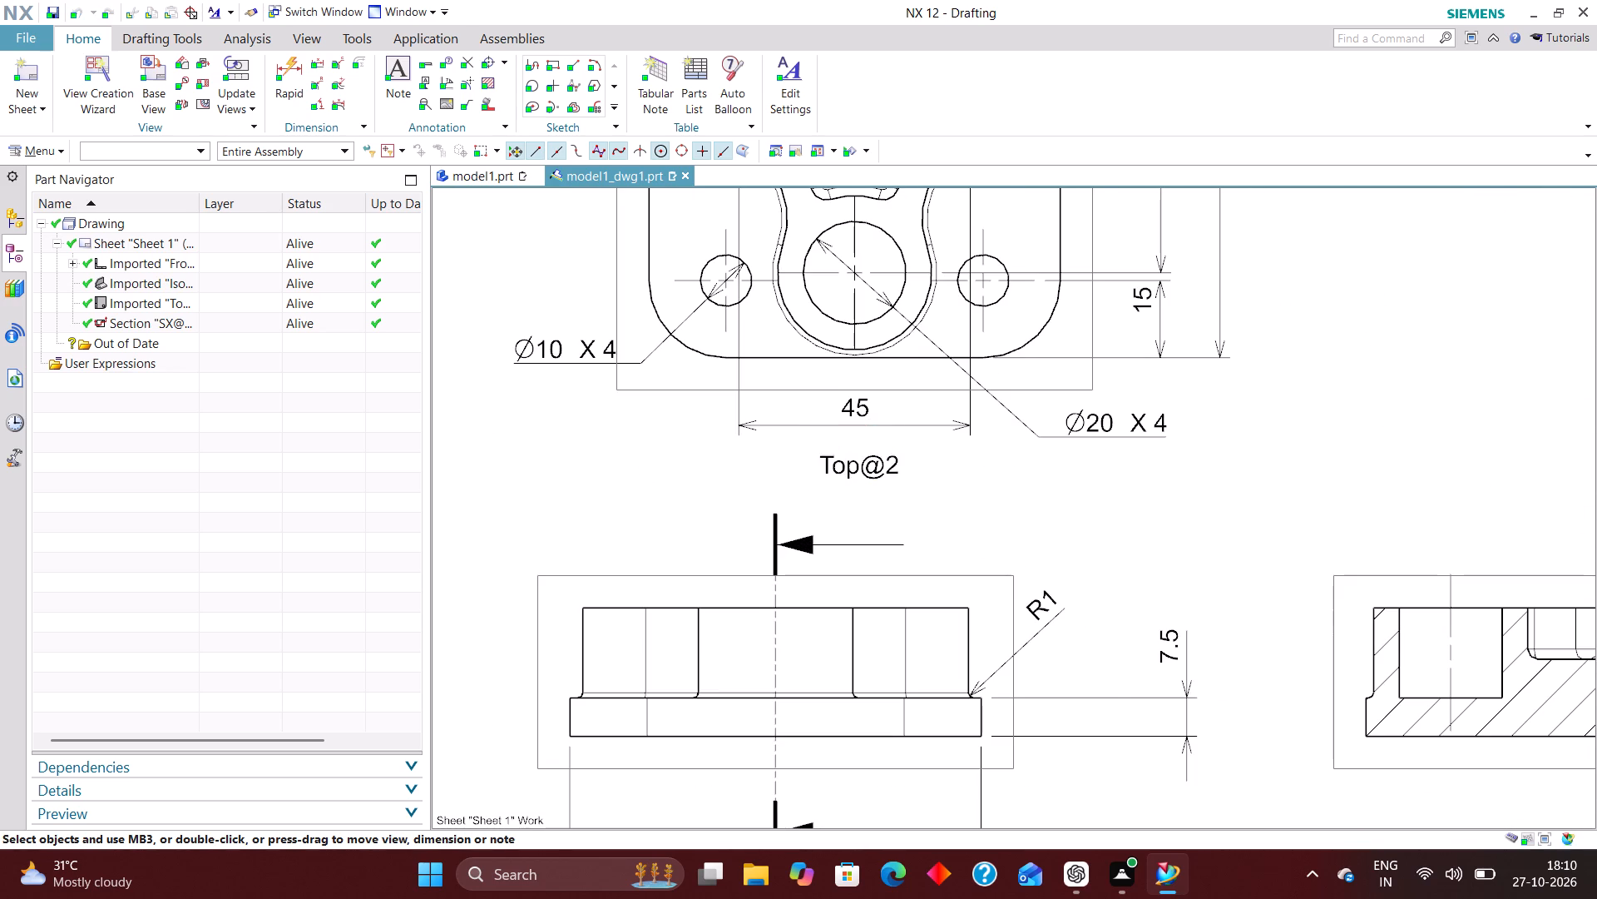
Rename the imported isometric view as ISMETRIC VIEW.
scroll(826, 589, "down", 4)
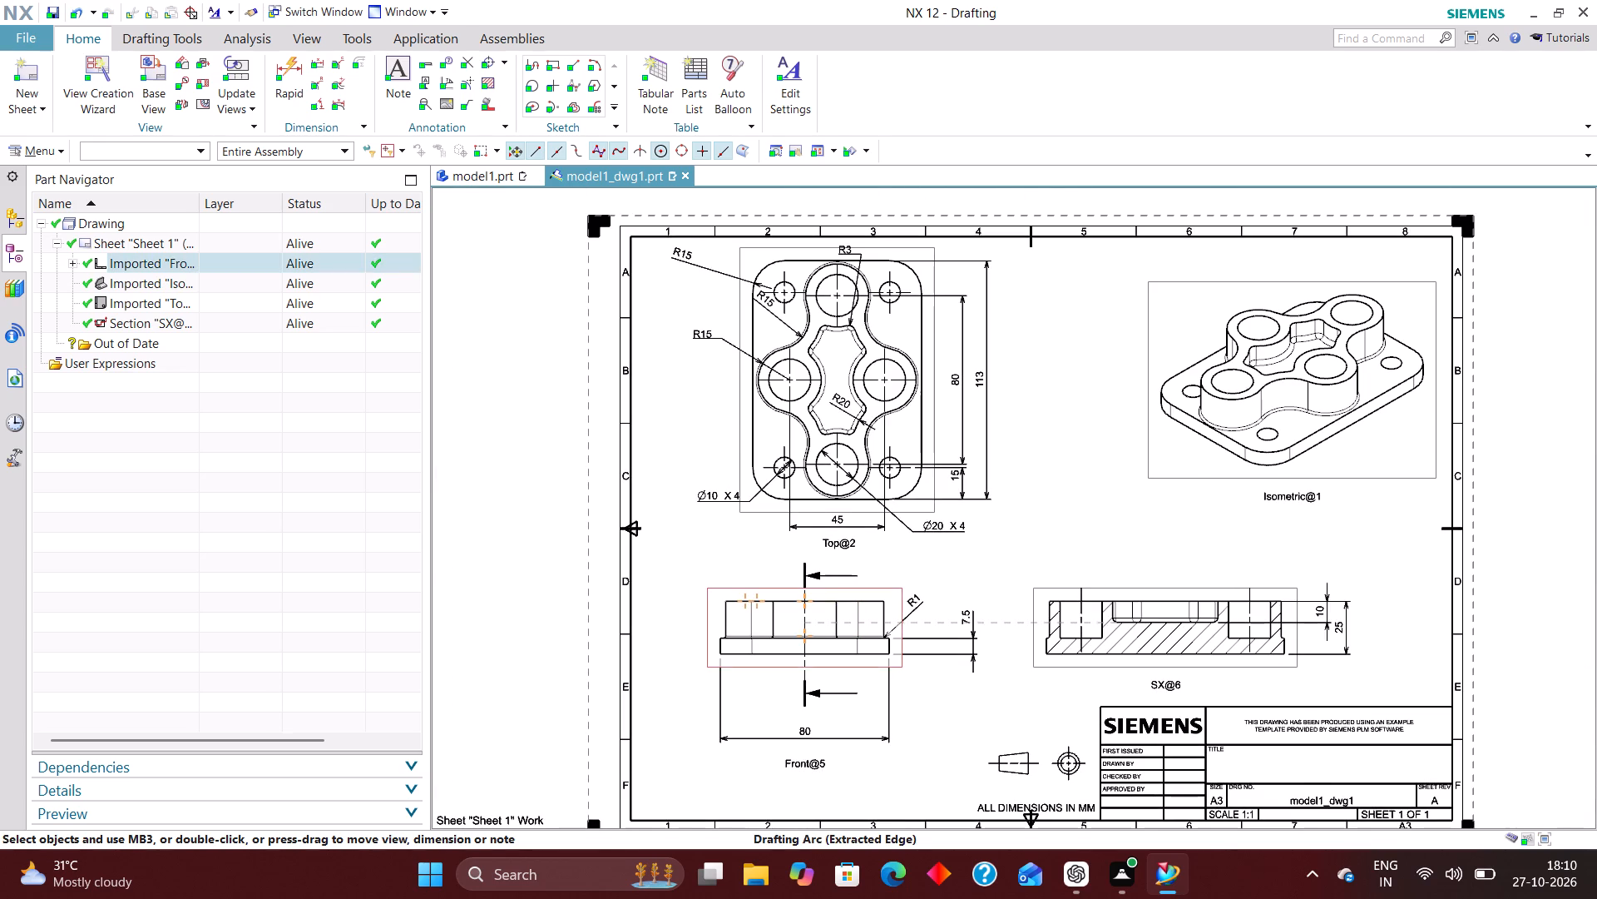
scroll(716, 589, "down", 1)
scroll(1090, 640, "up", 1)
scroll(1020, 579, "down", 2)
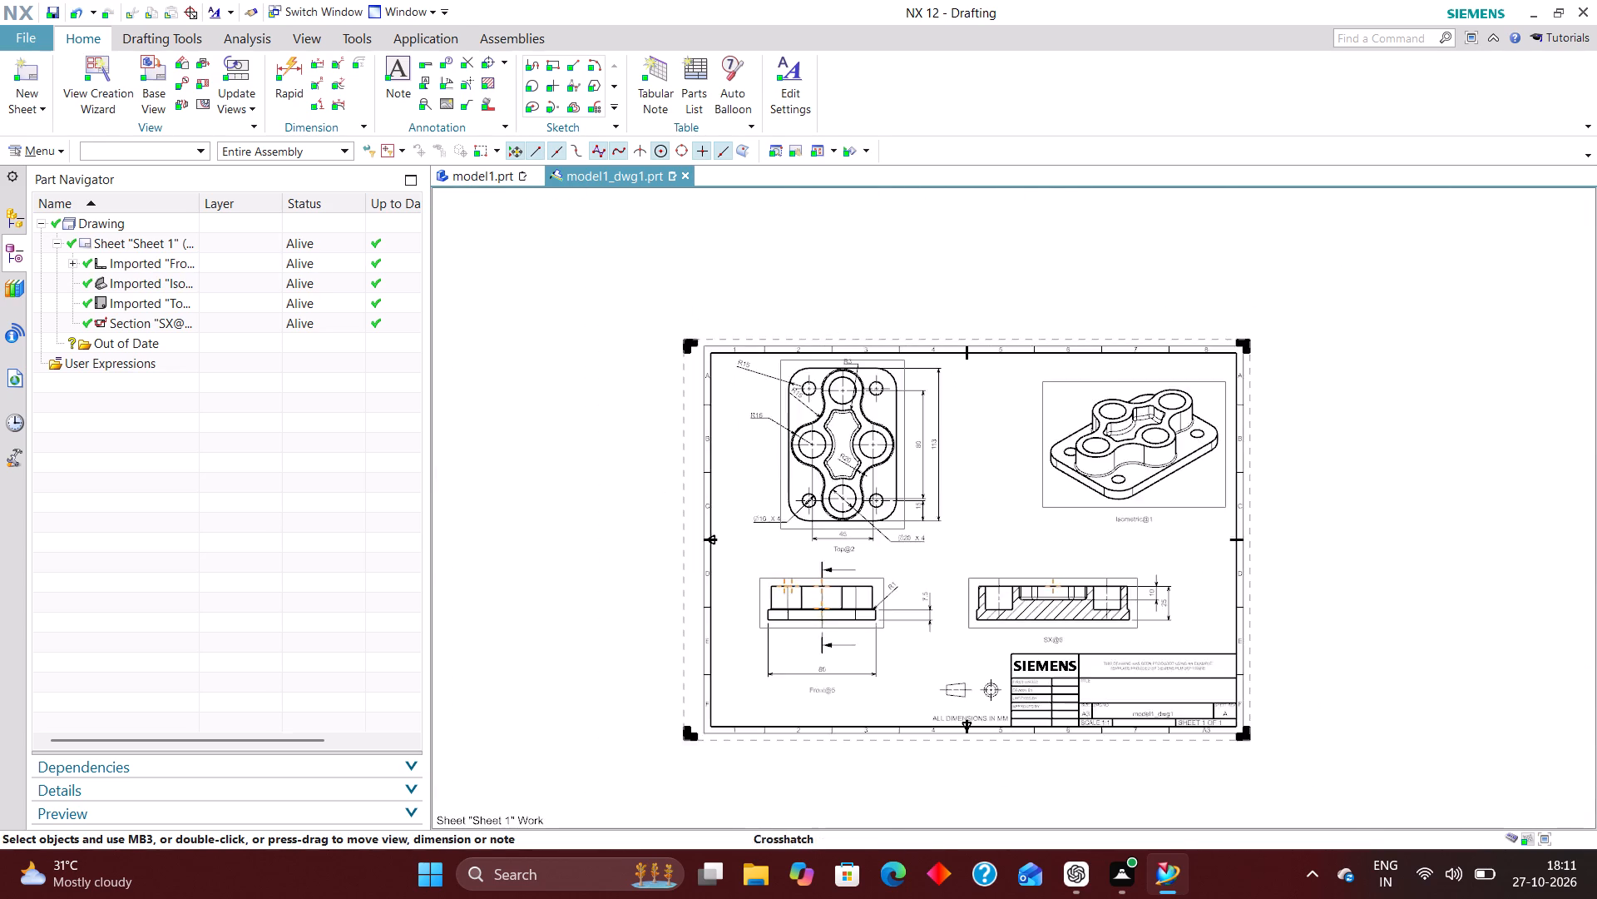
scroll(1067, 518, "up", 2)
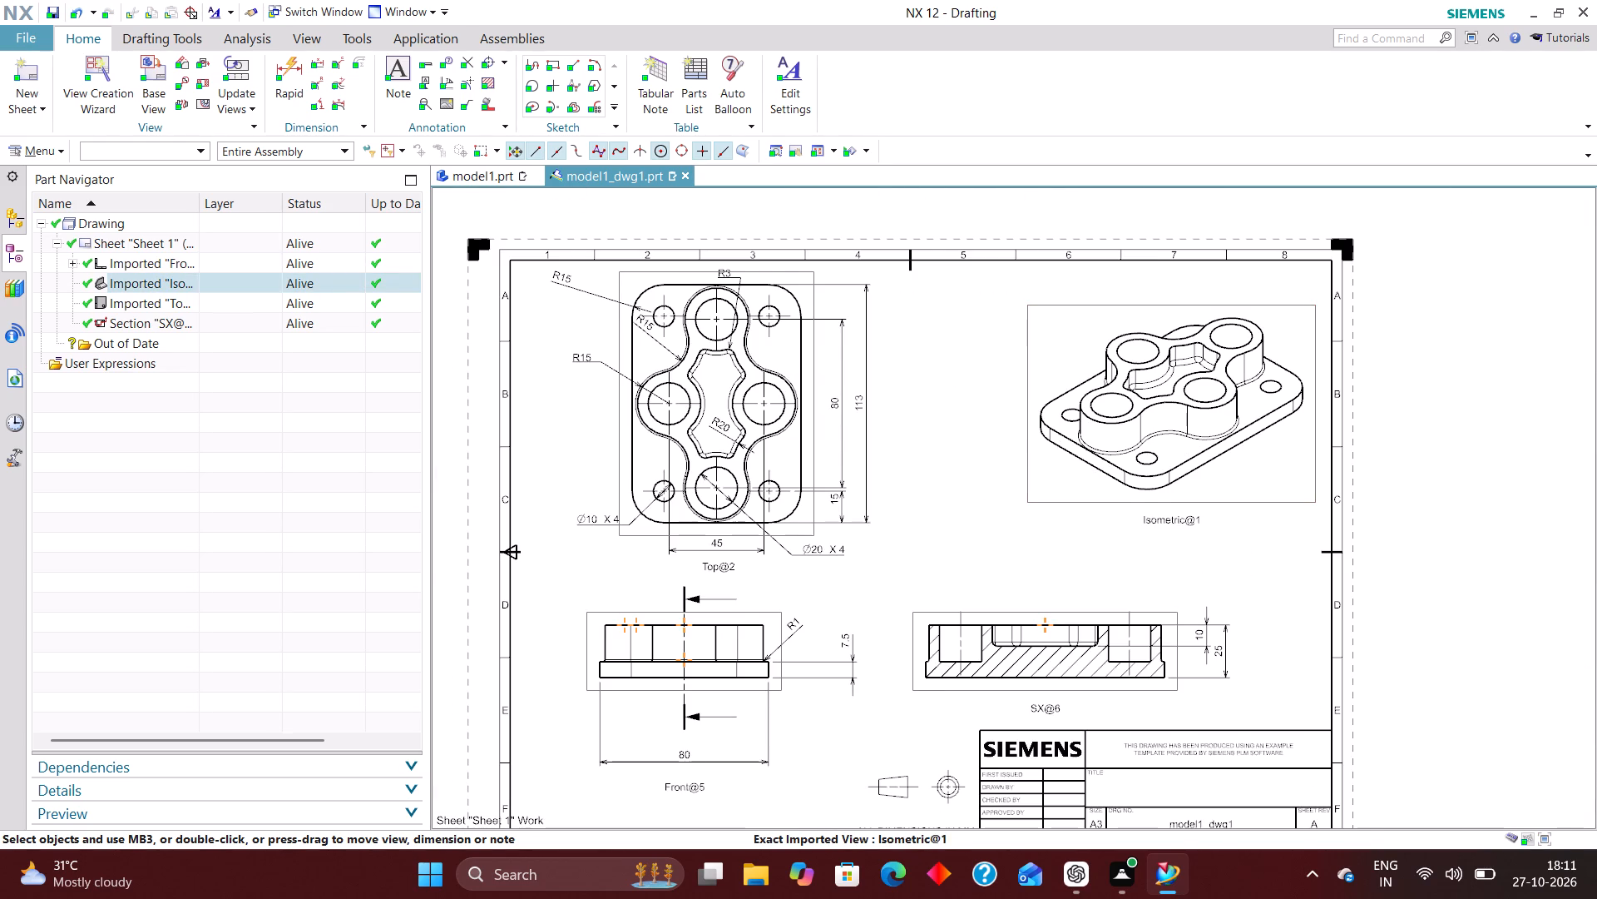
right_click_drag(958, 430, 893, 510)
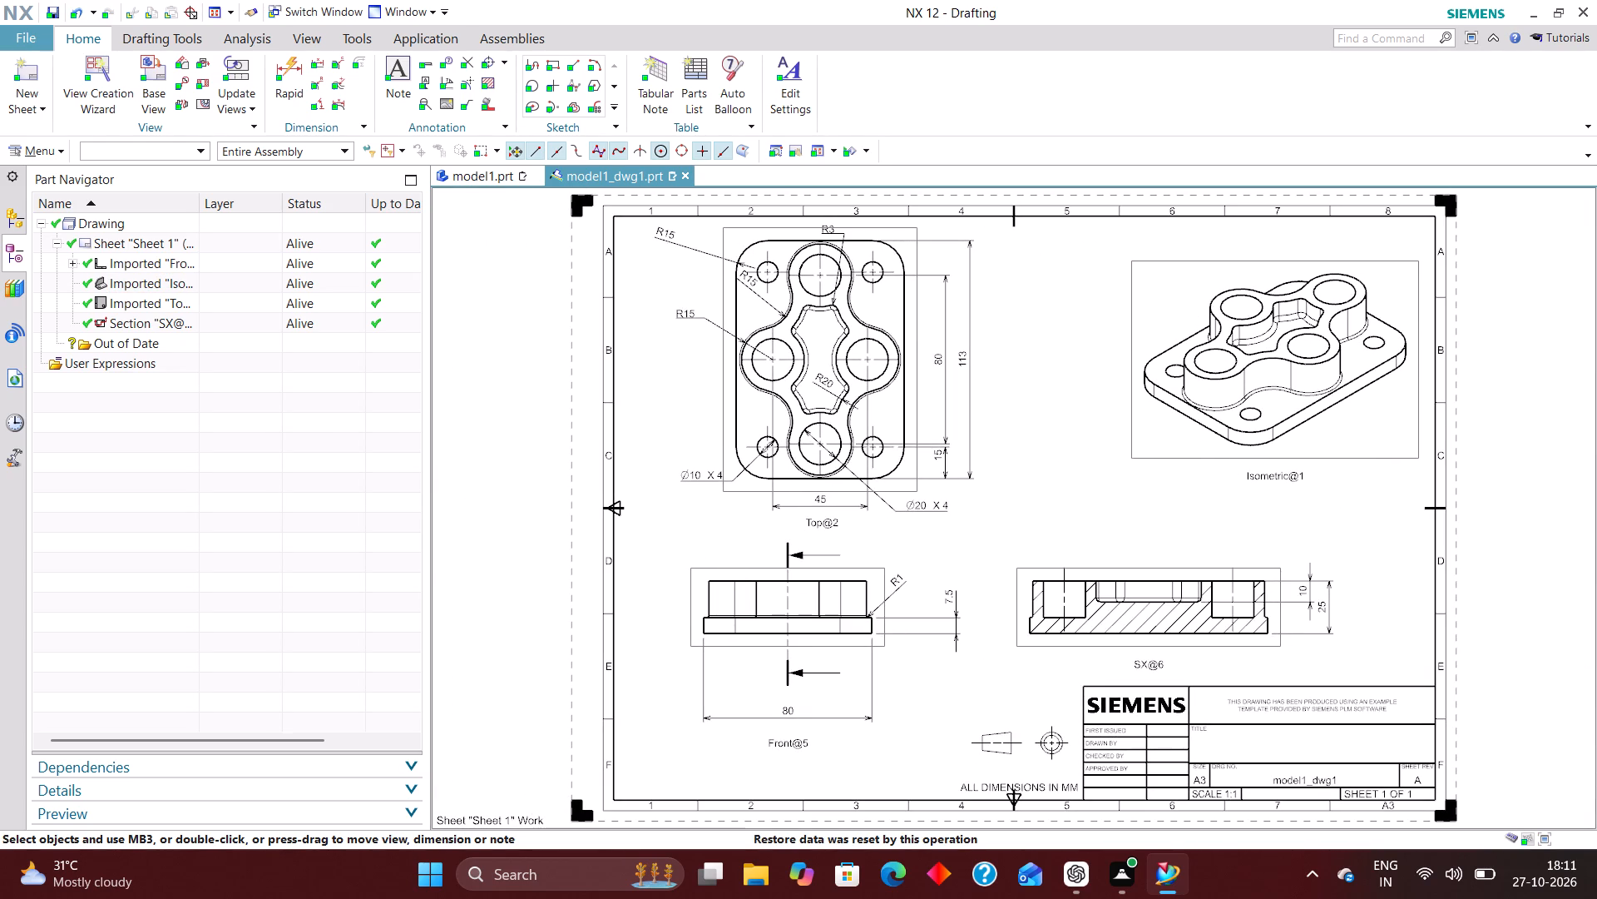
left_click(220, 284)
right_click(225, 278)
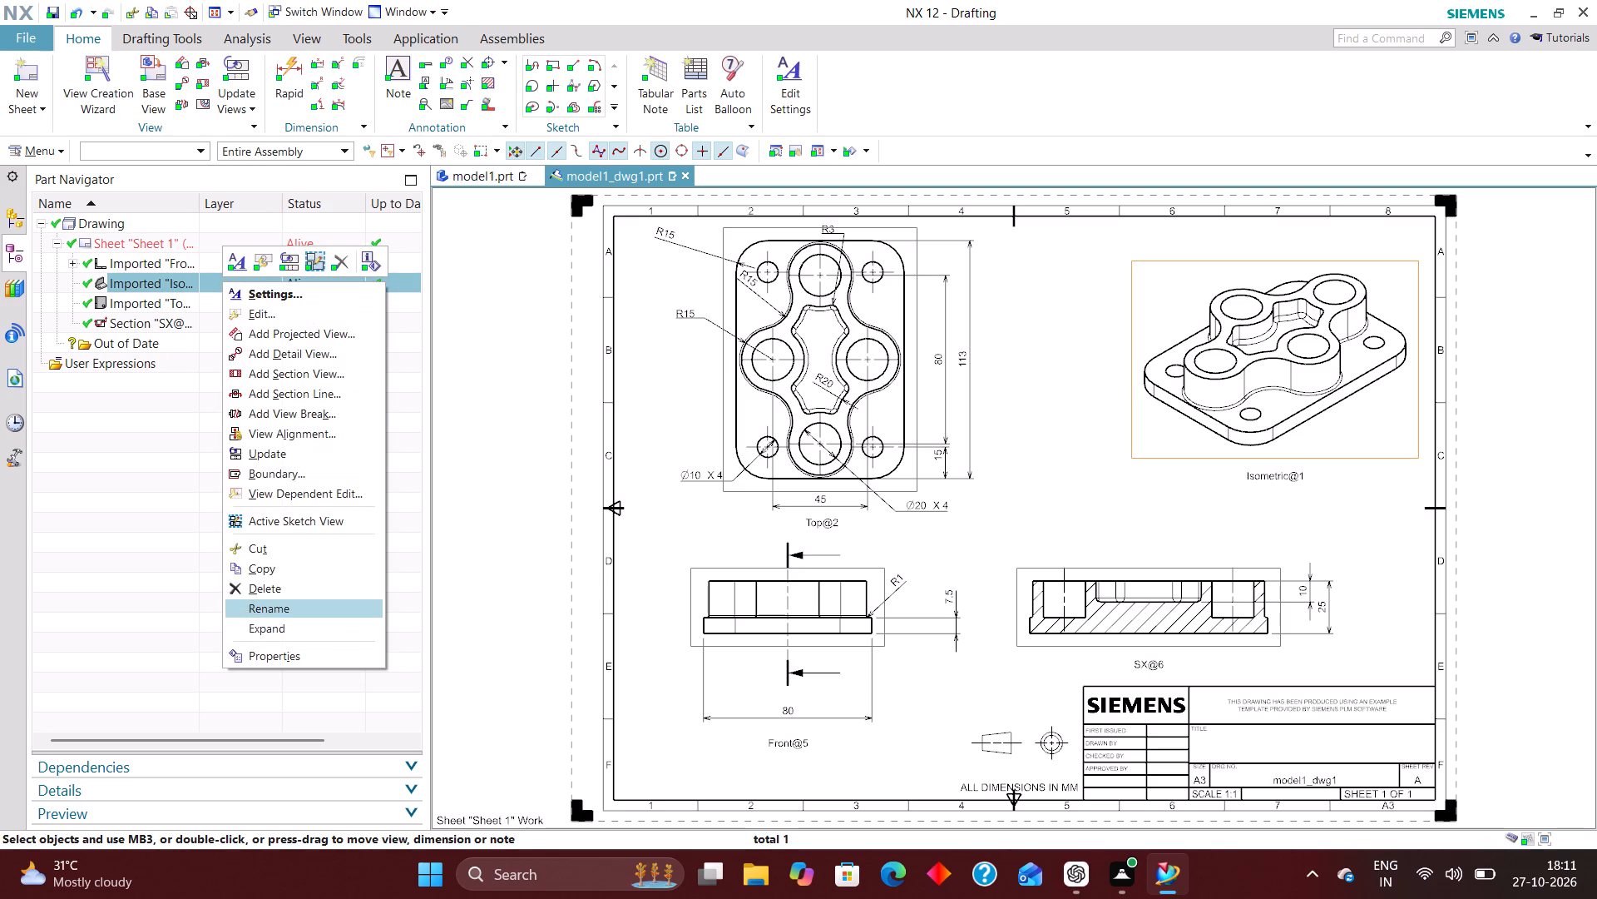
left_click(284, 604)
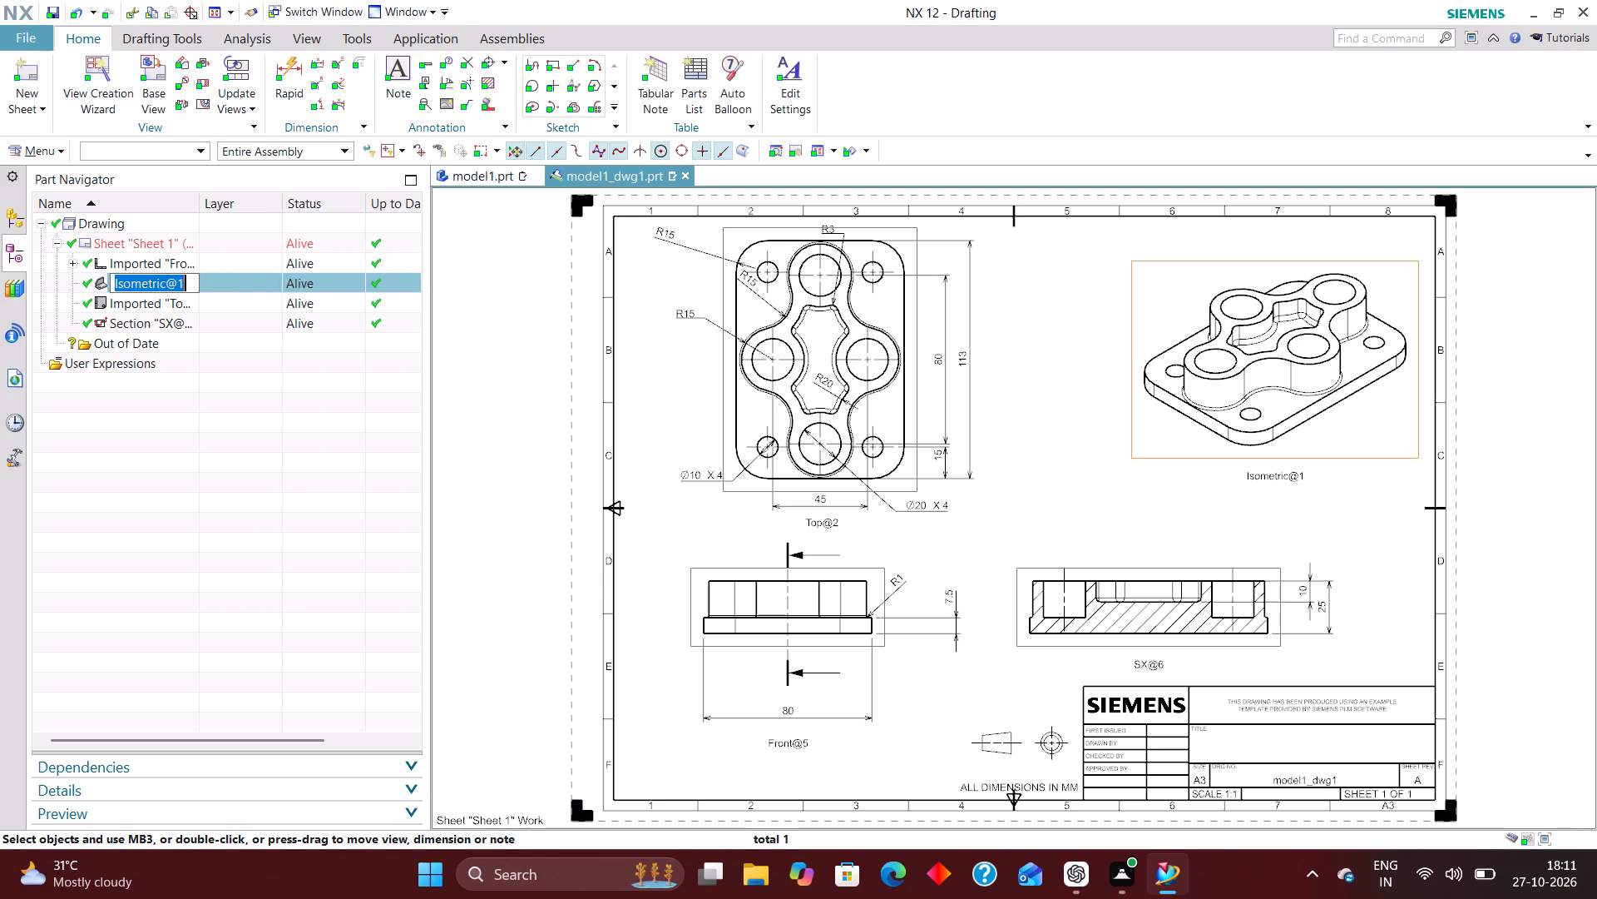
type("IS")
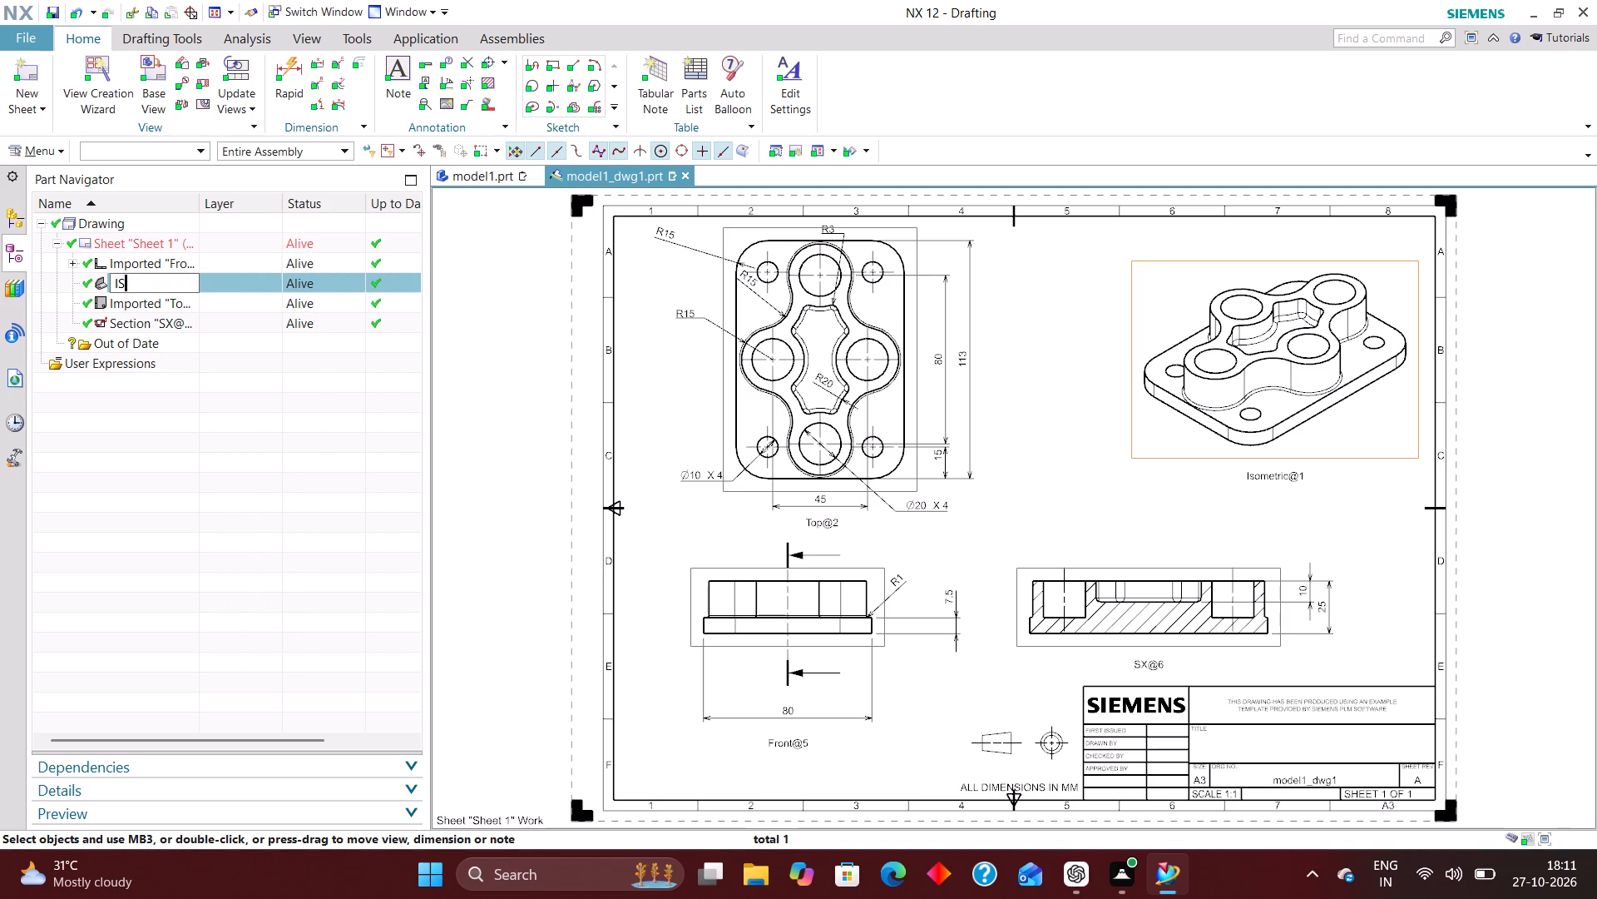
type("METRIC V")
key("i")
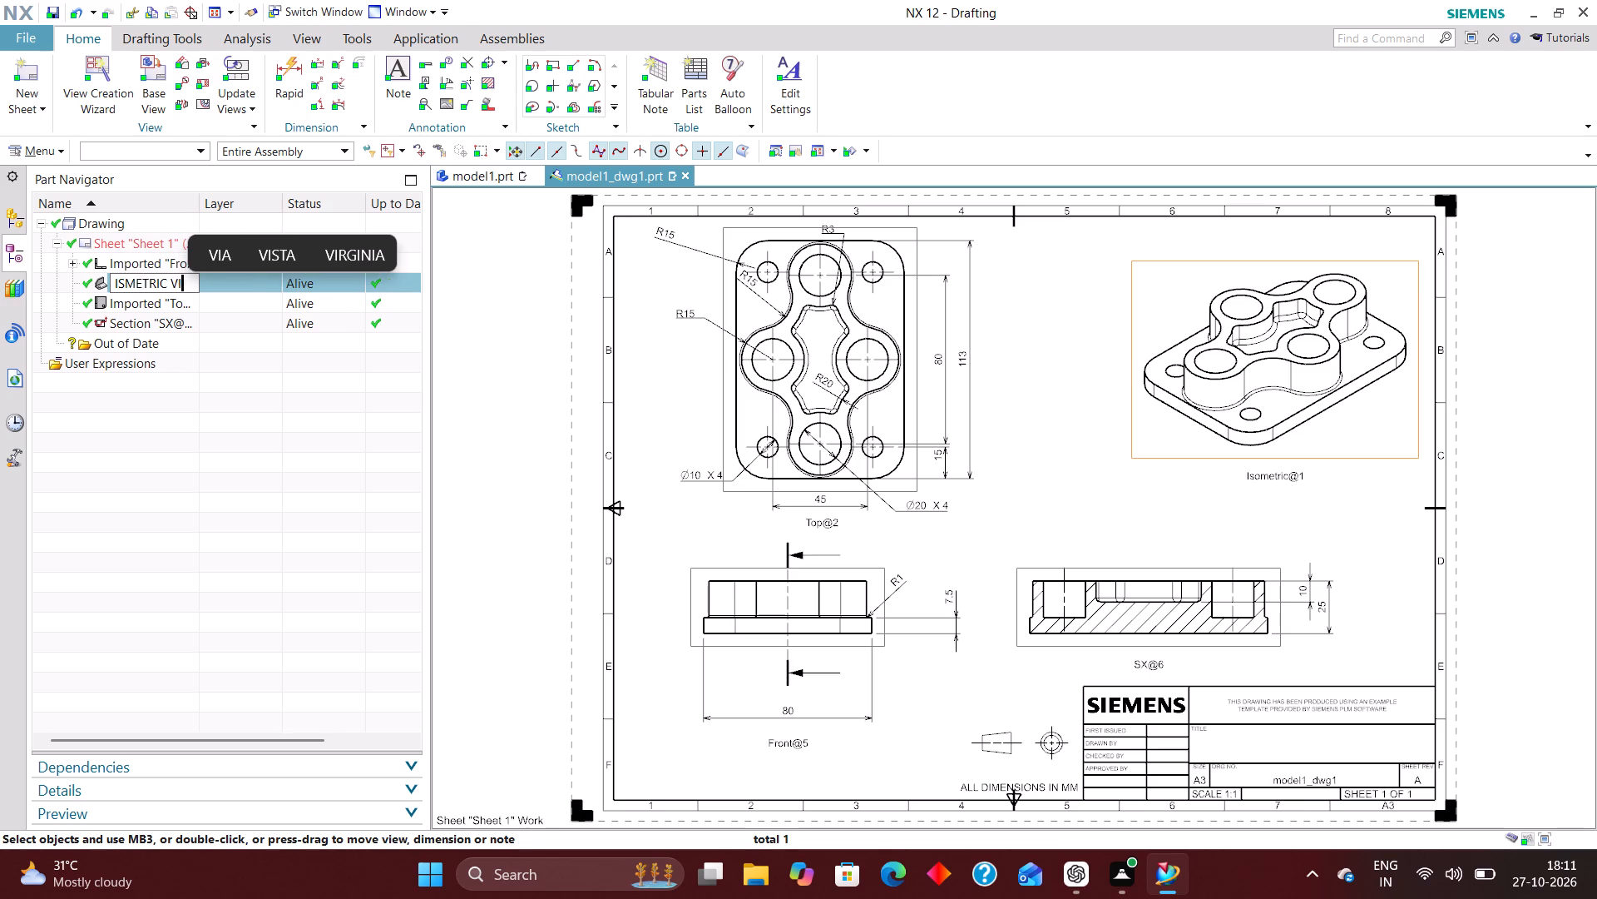
type("EW")
key("Return")
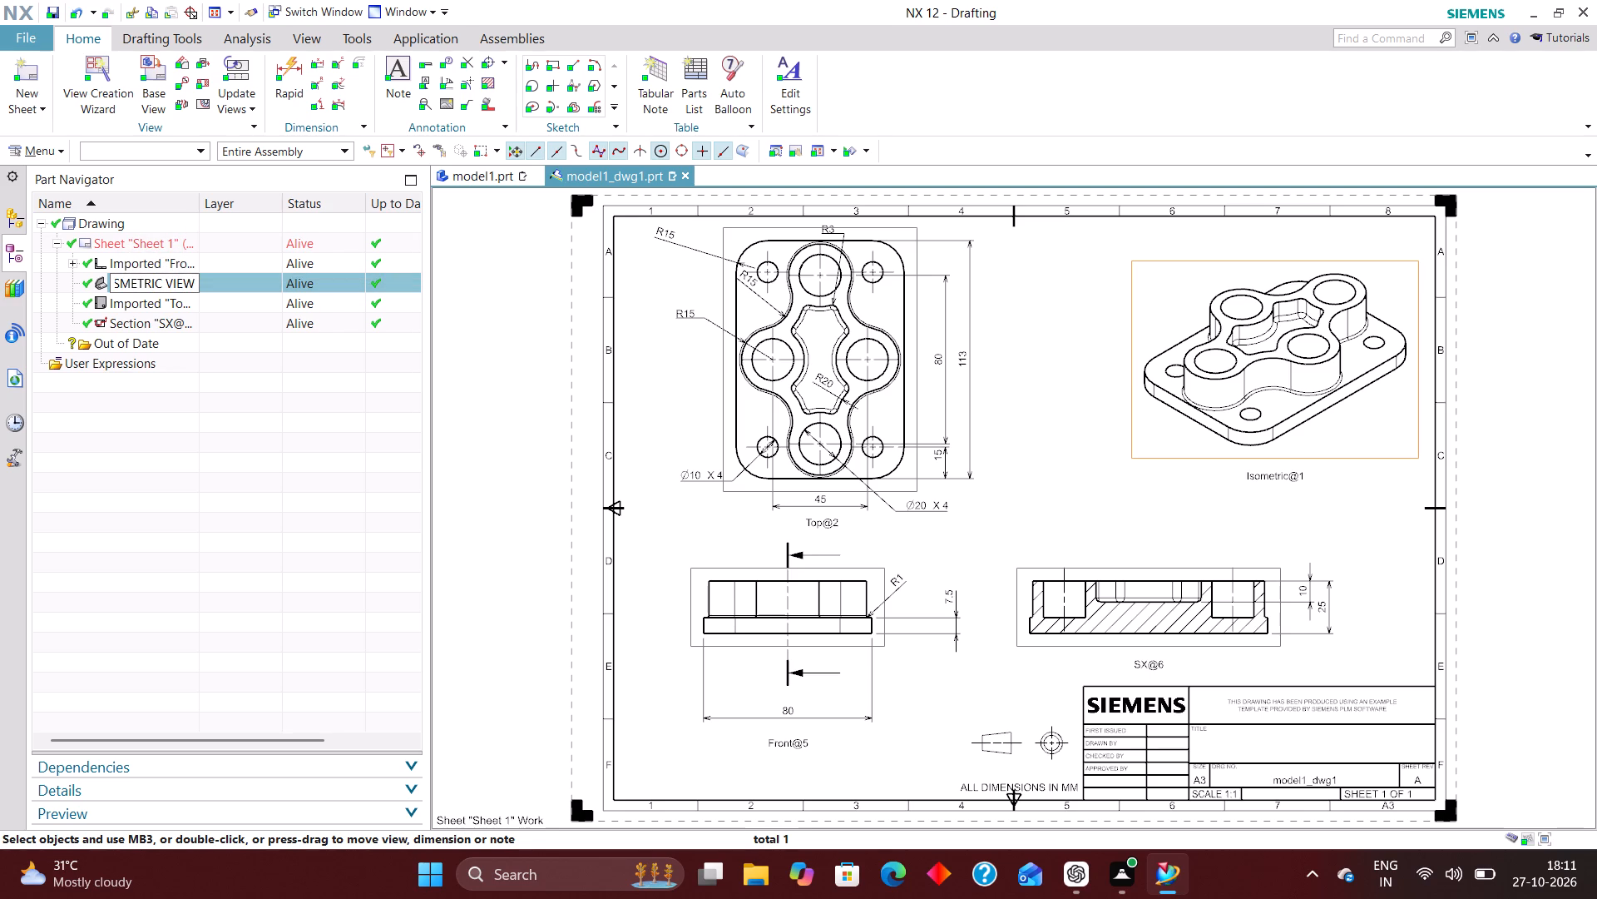
Rename the imported top view as TOP VIEW.
left_click(219, 302)
right_click(219, 303)
left_click(269, 640)
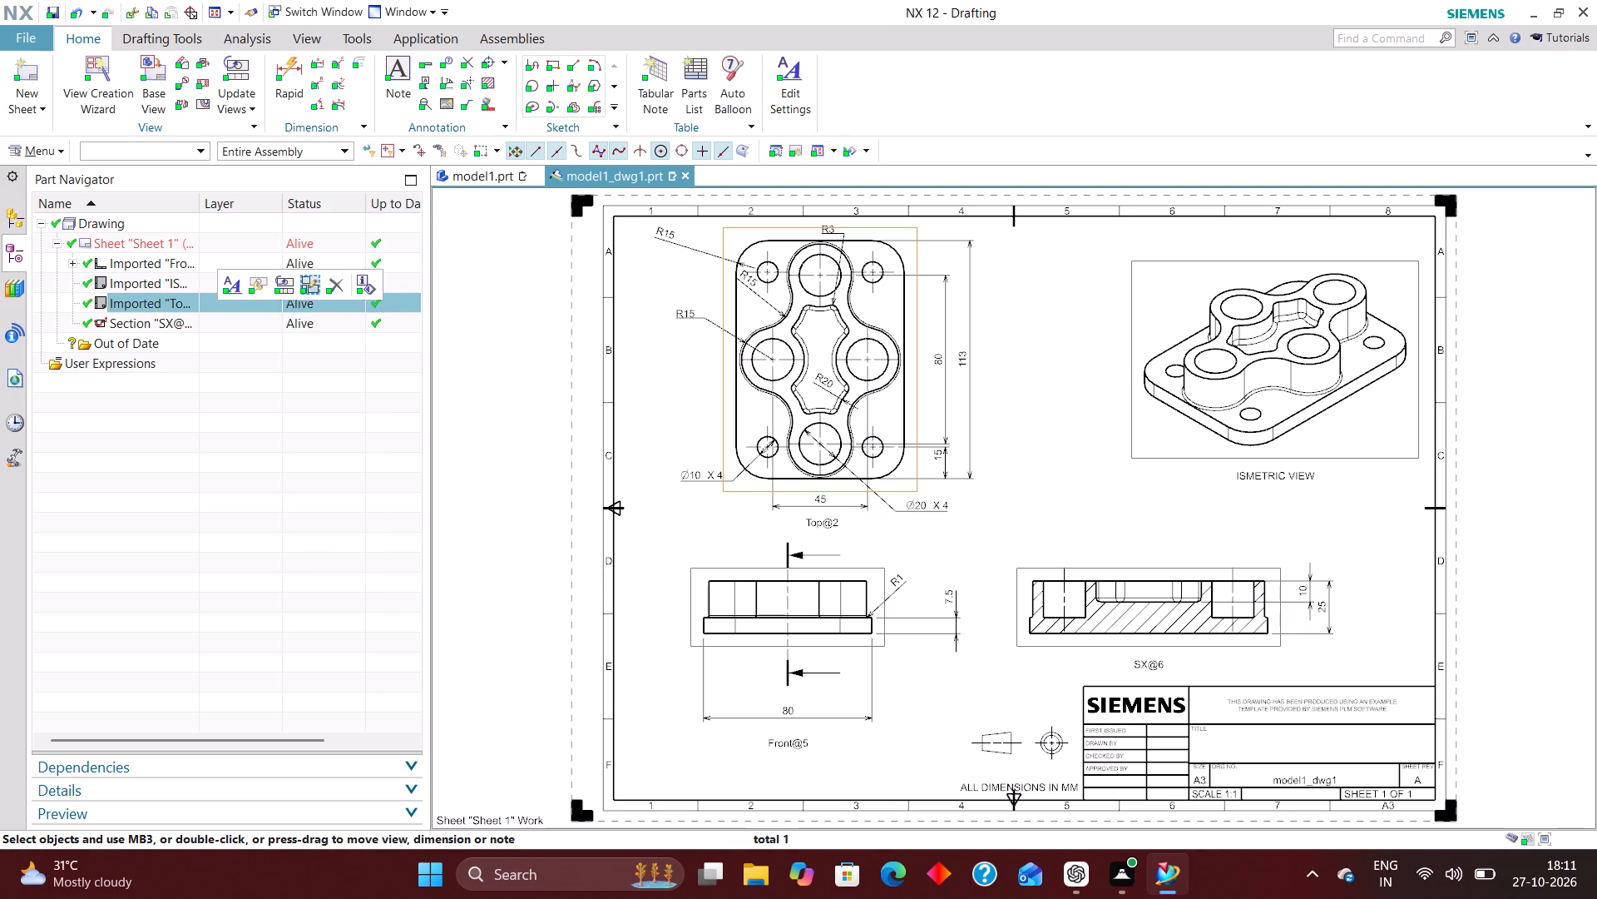
type("TOP VIEW")
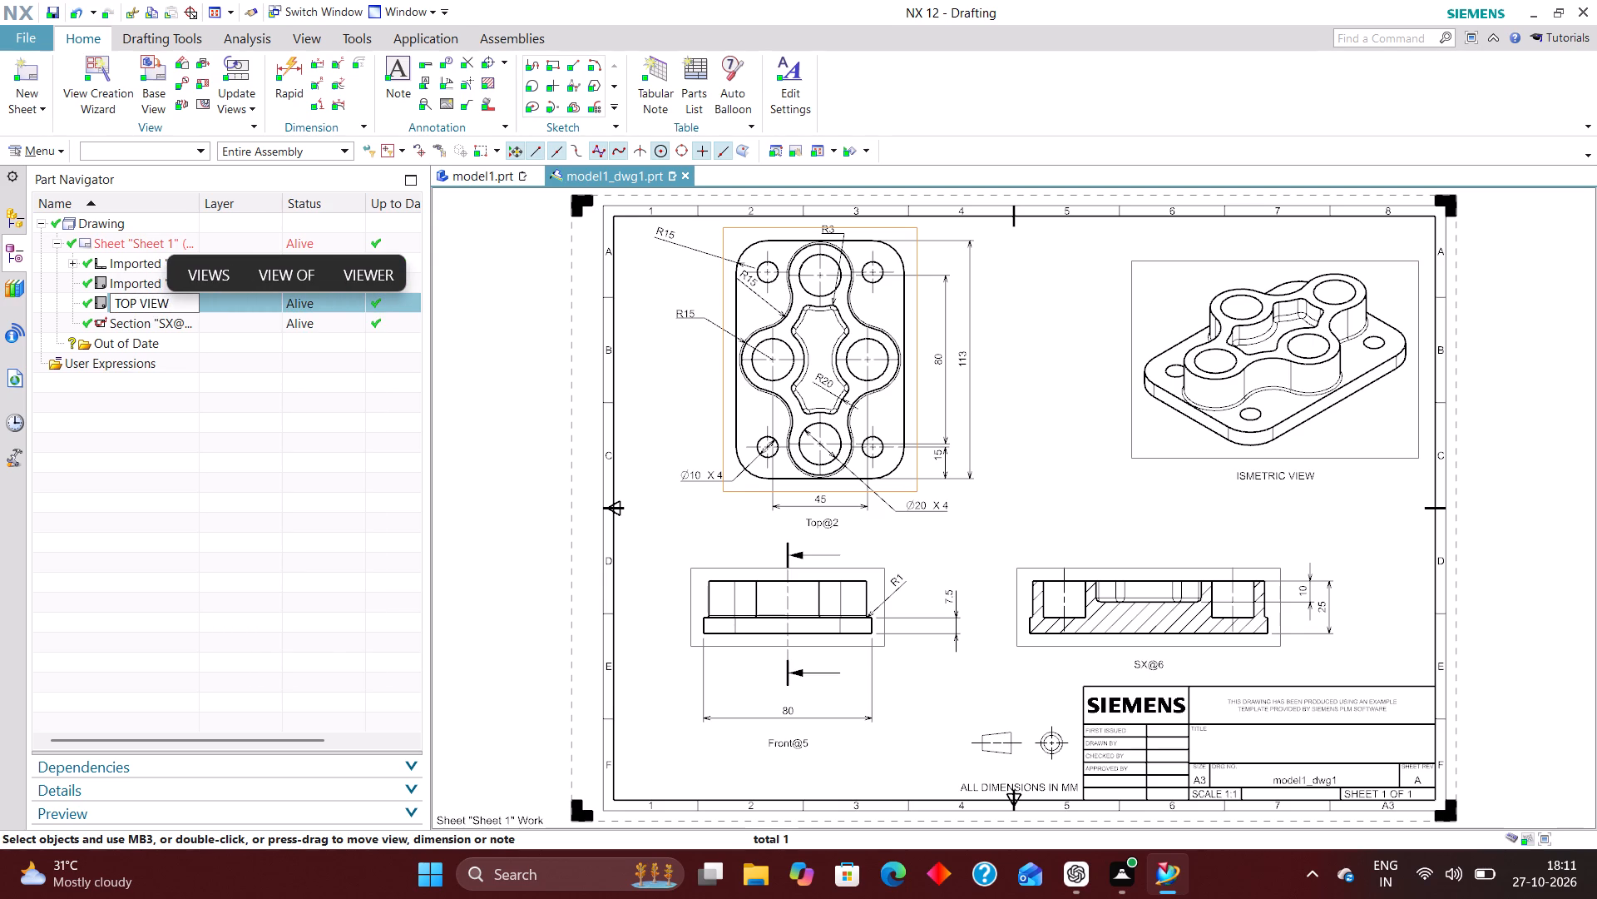
key("Return")
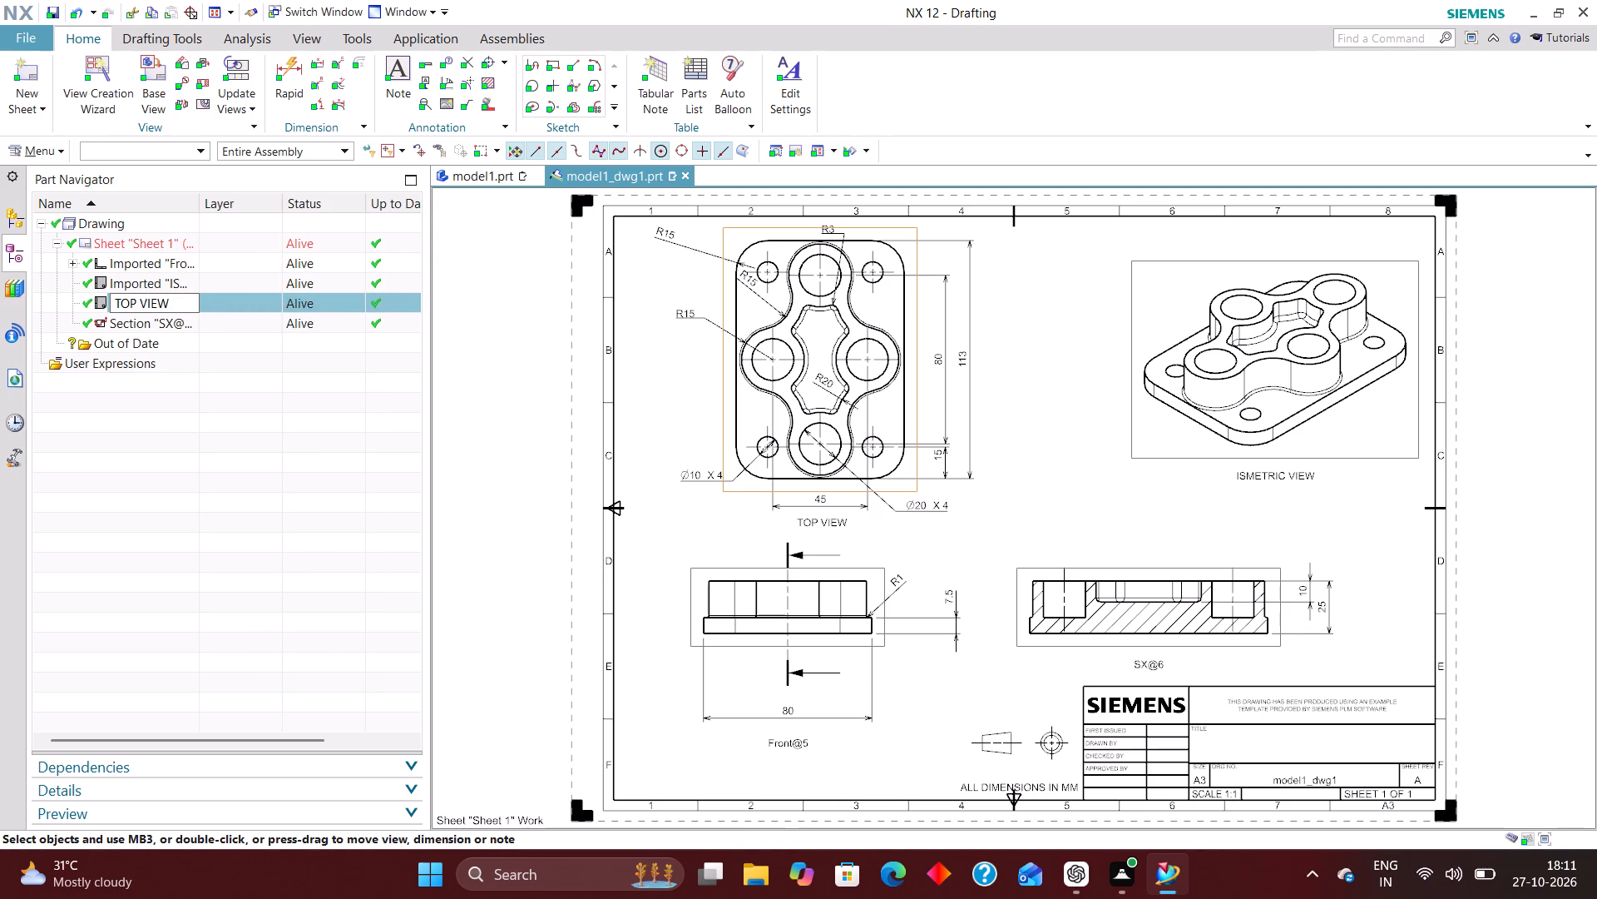
Rename the section view as SECTION VIEW A - A.
left_click(226, 328)
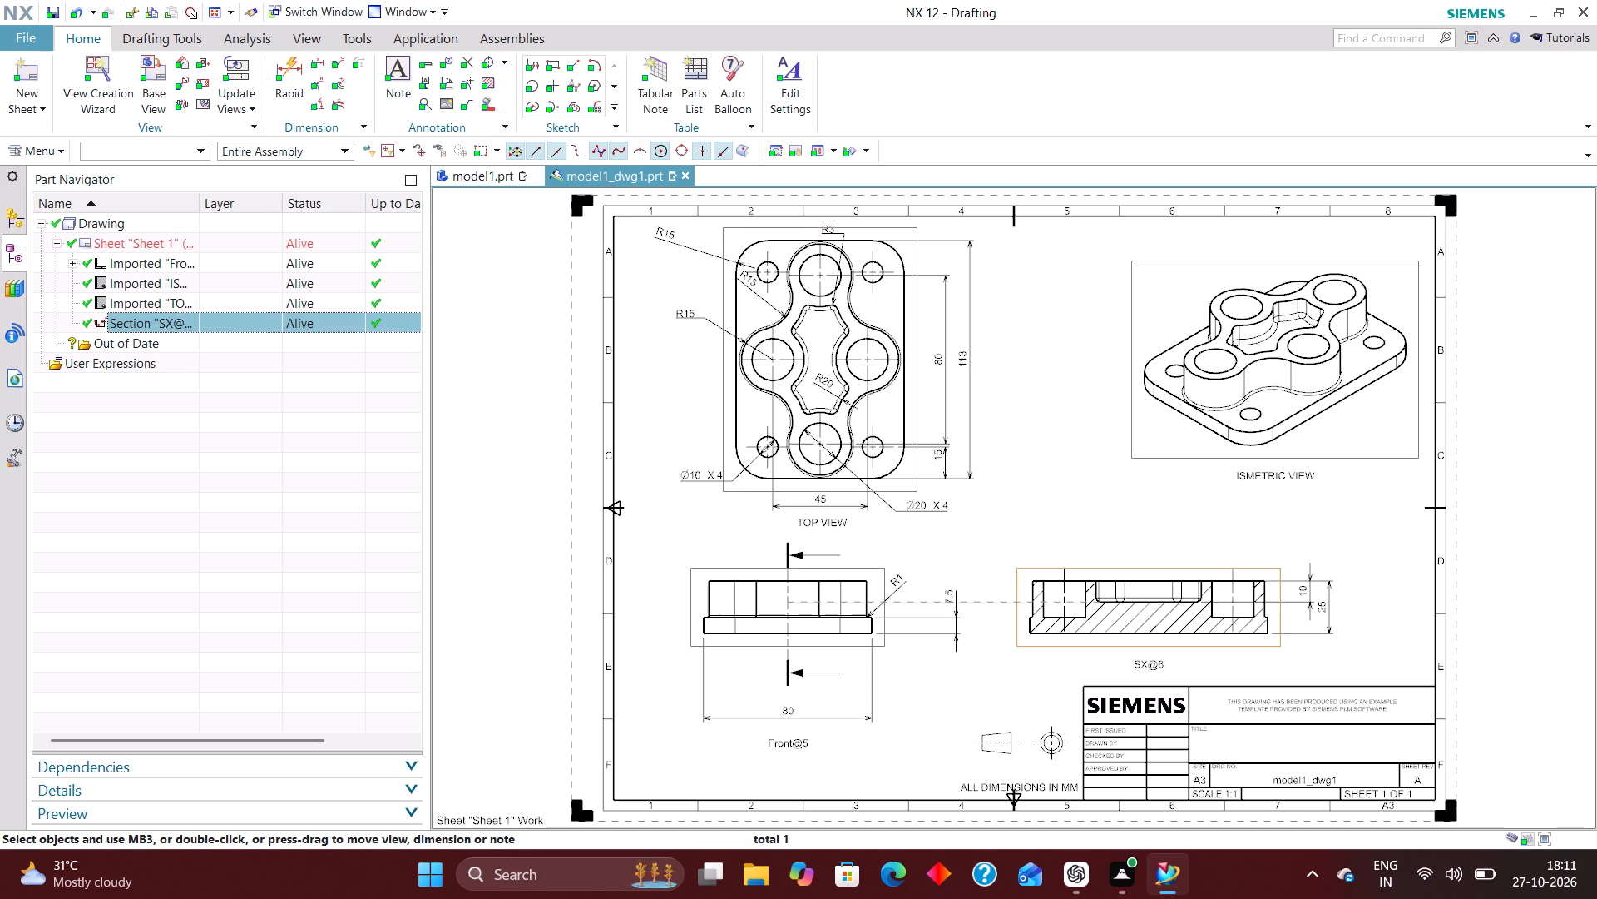
right_click(213, 320)
left_click(272, 581)
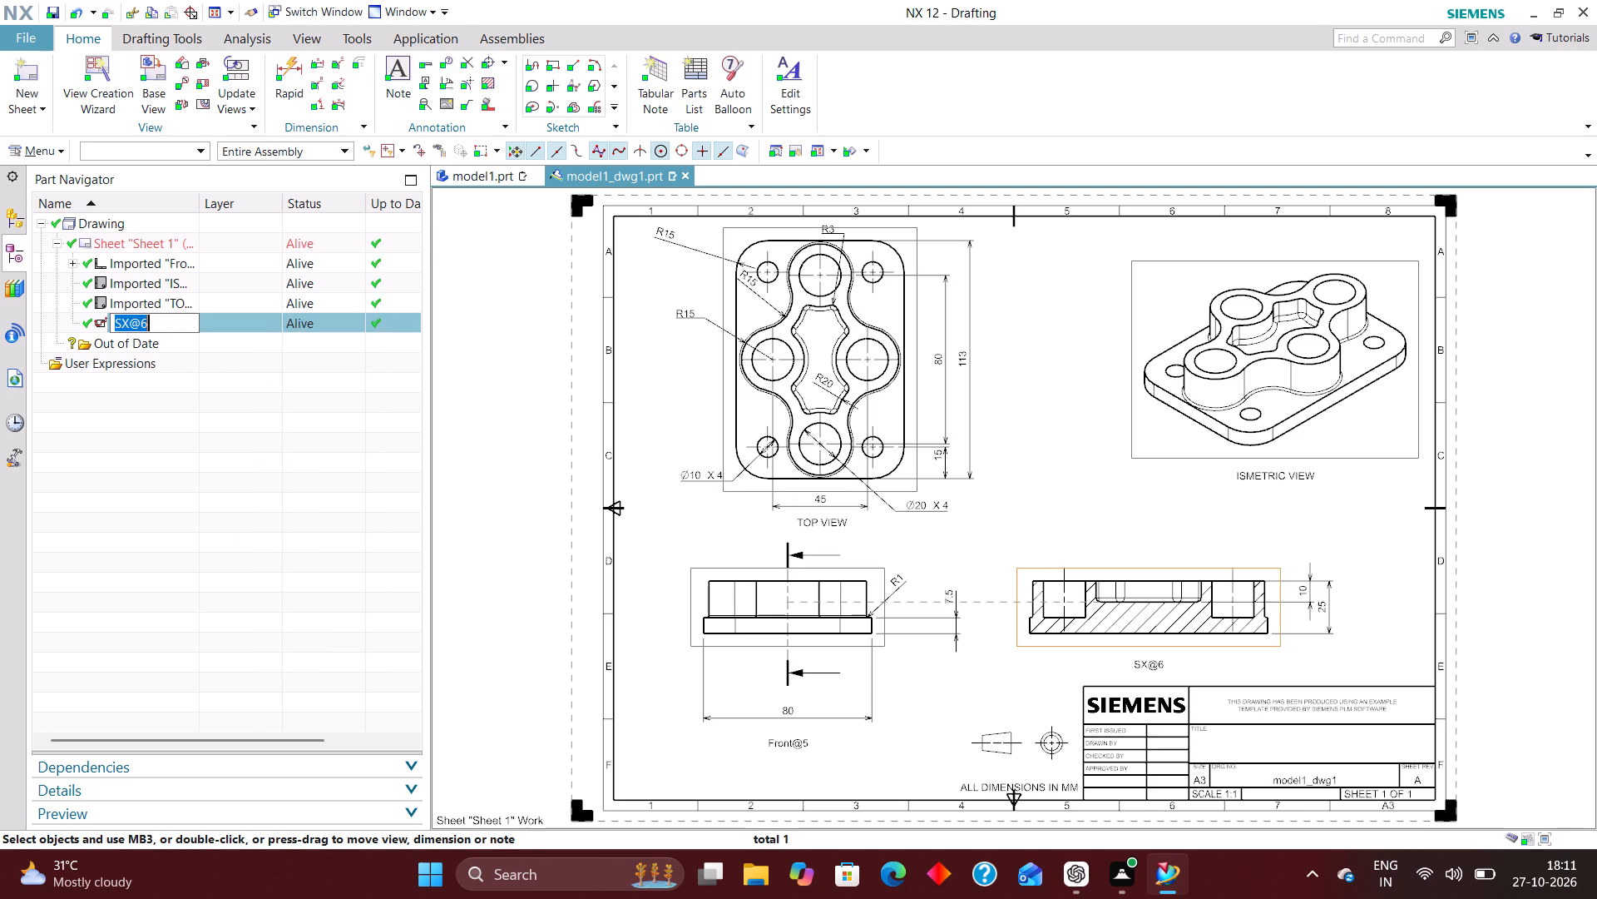
type("SECTION VIEW")
key("space")
type("A")
key("space")
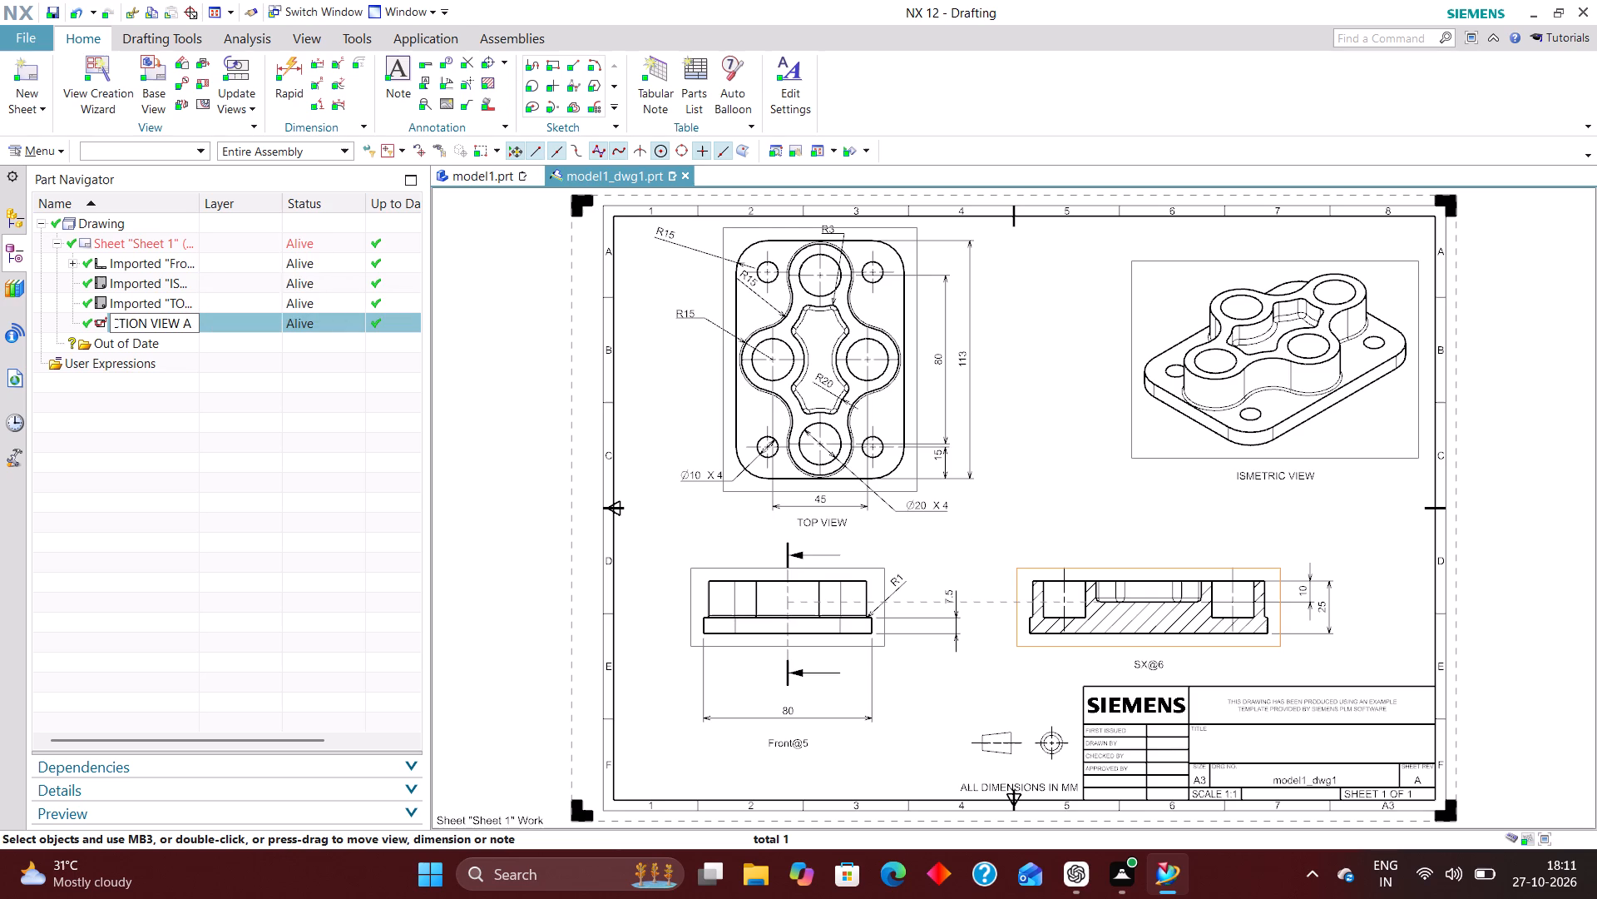
type("-")
key("space")
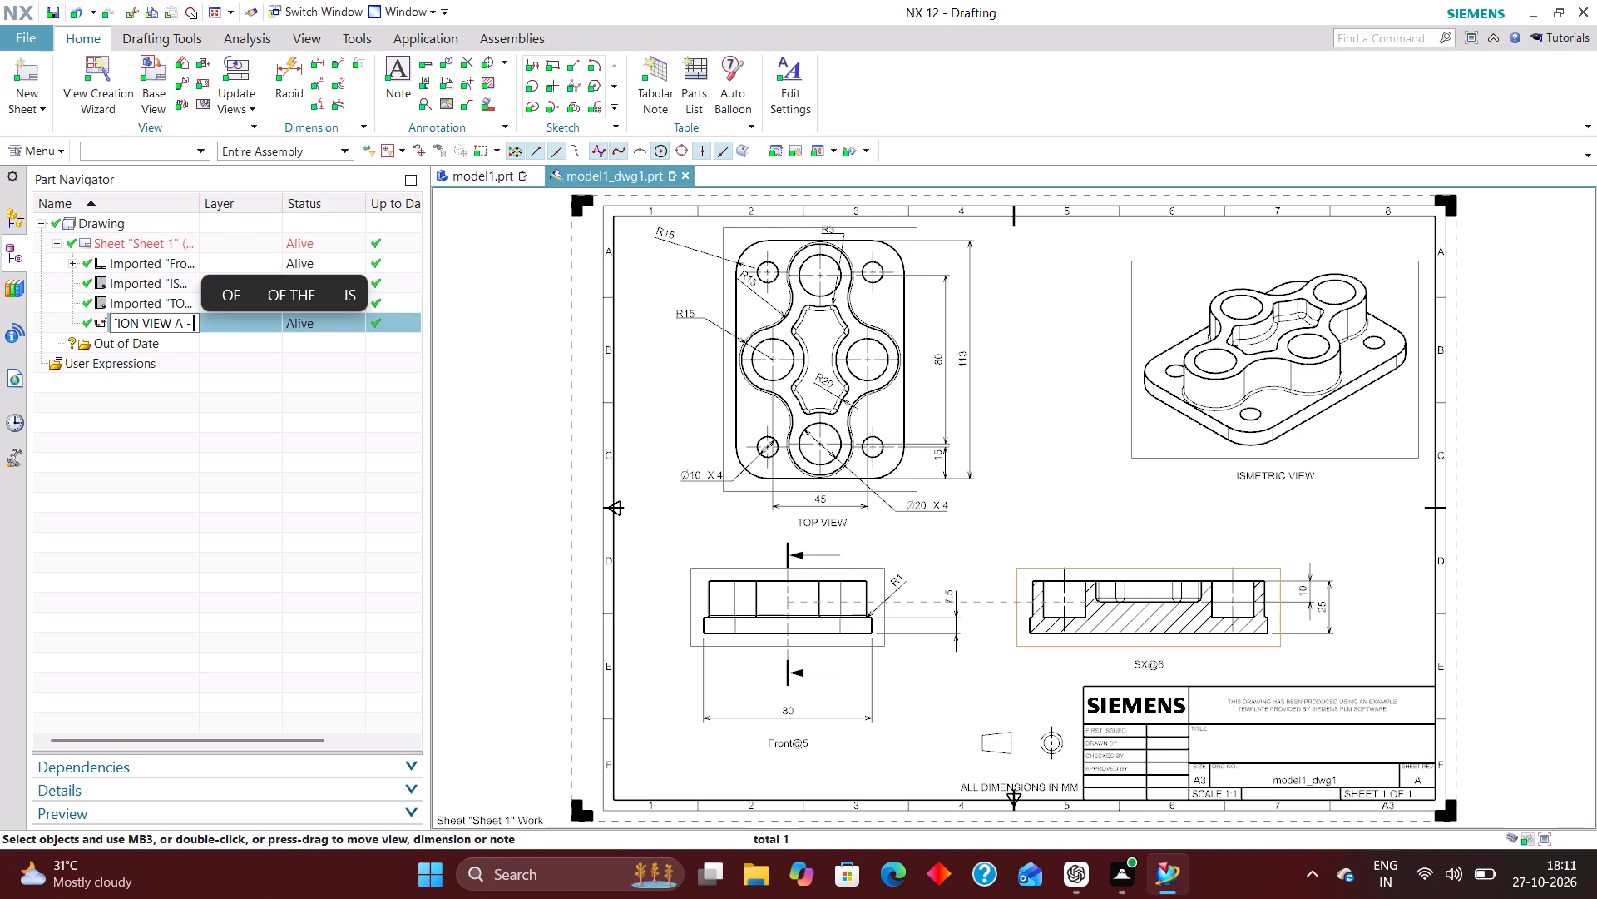
key("a")
key("Return")
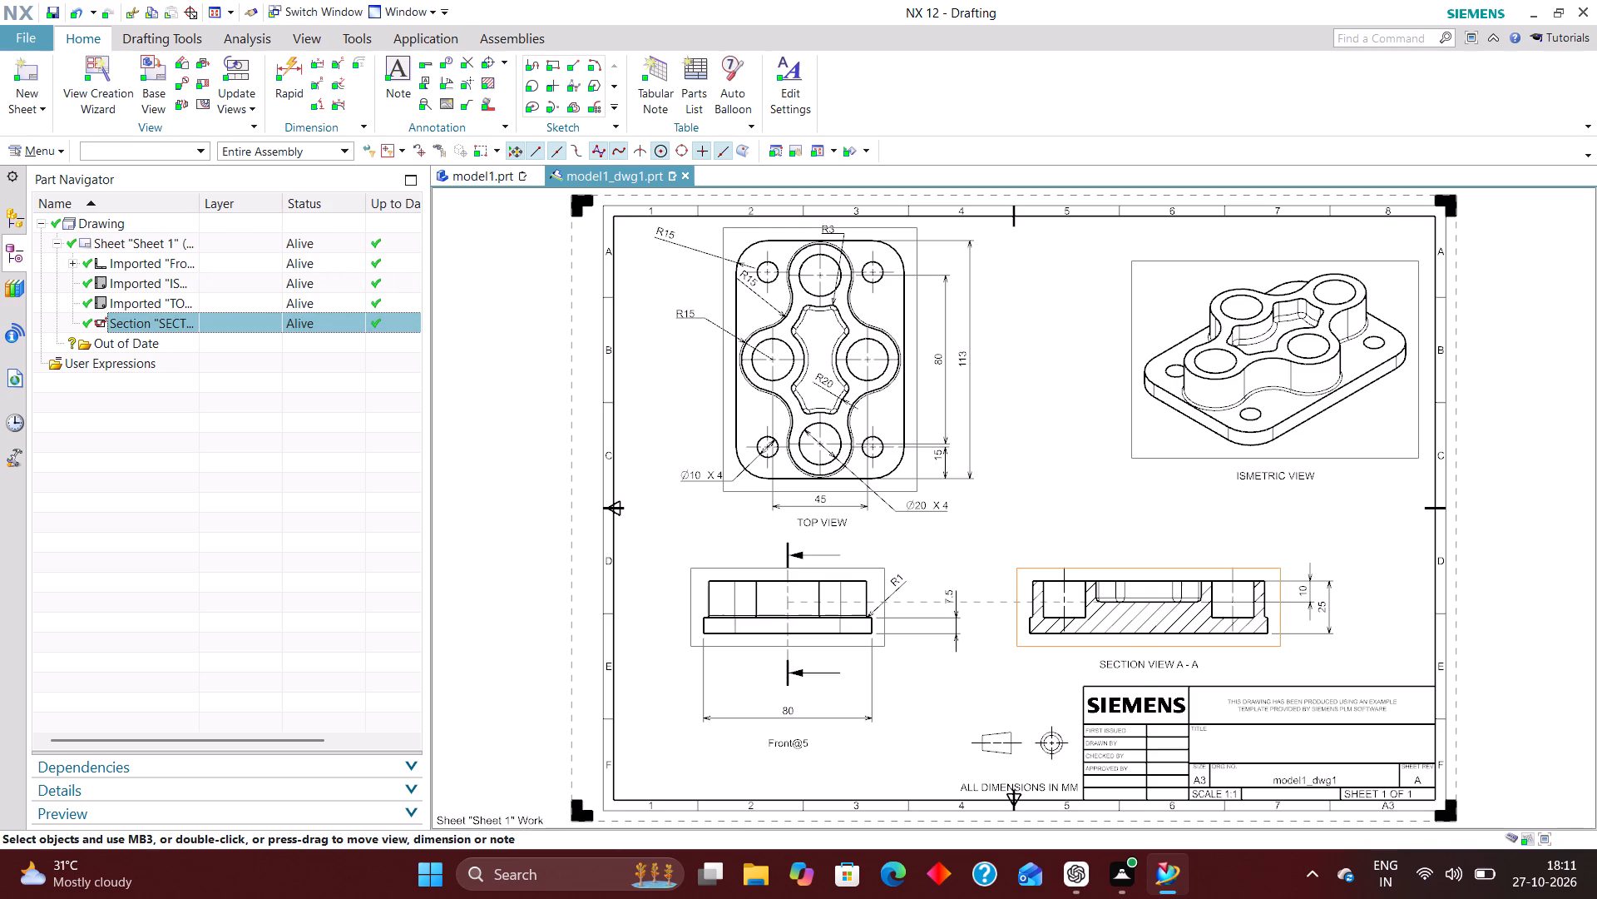
Rename the imported front view as FRONT VIEW.
left_click(211, 260)
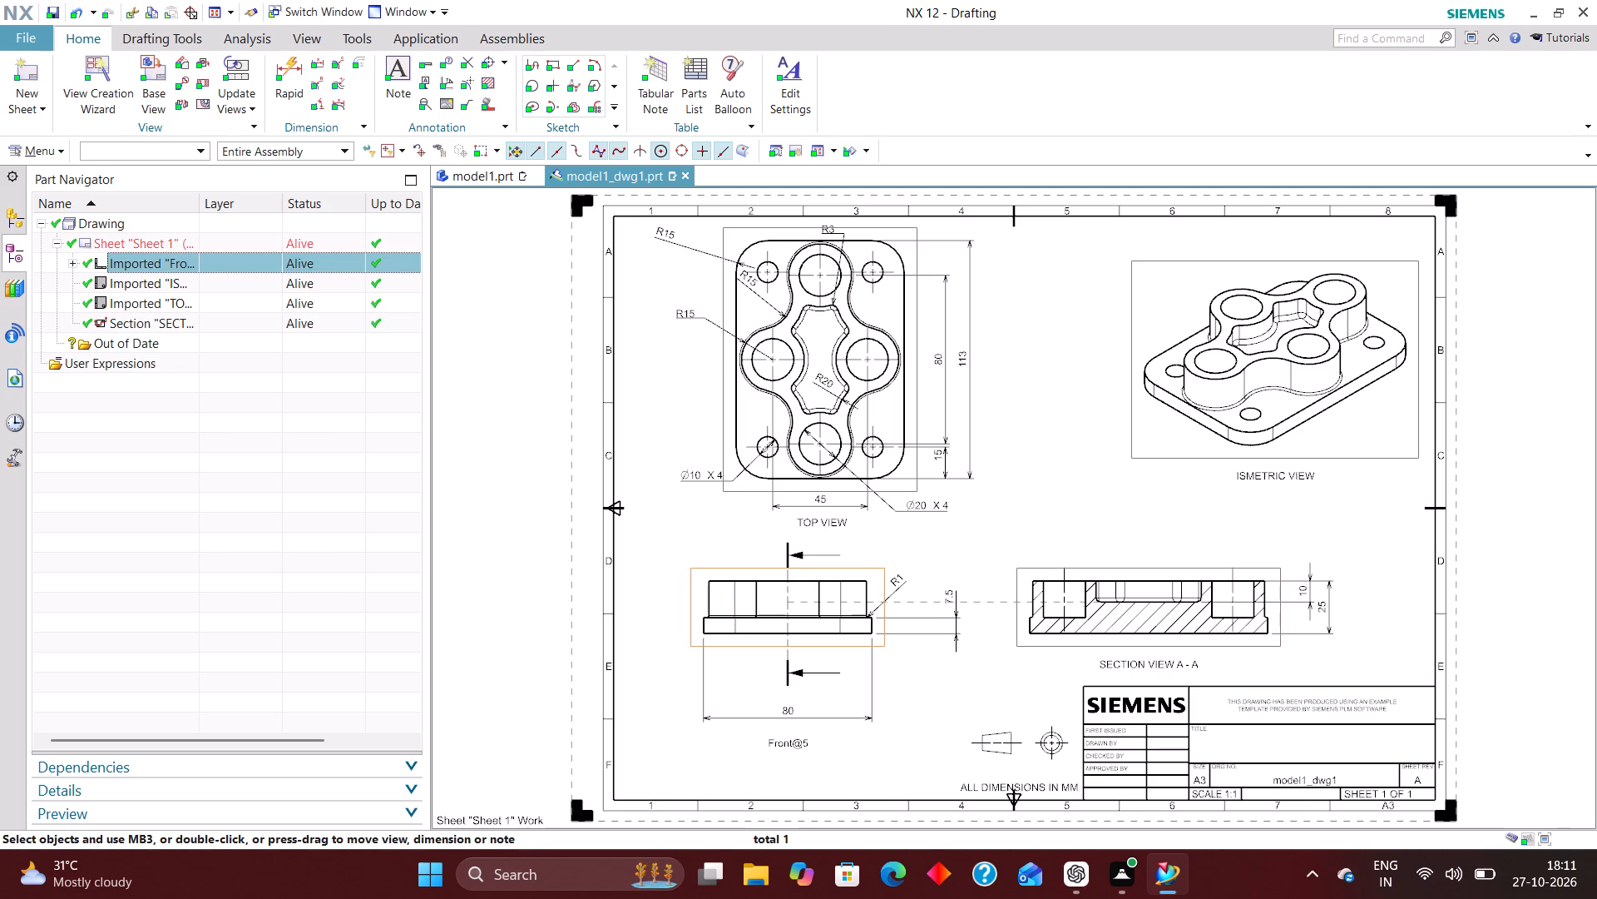
right_click(210, 256)
left_click(305, 584)
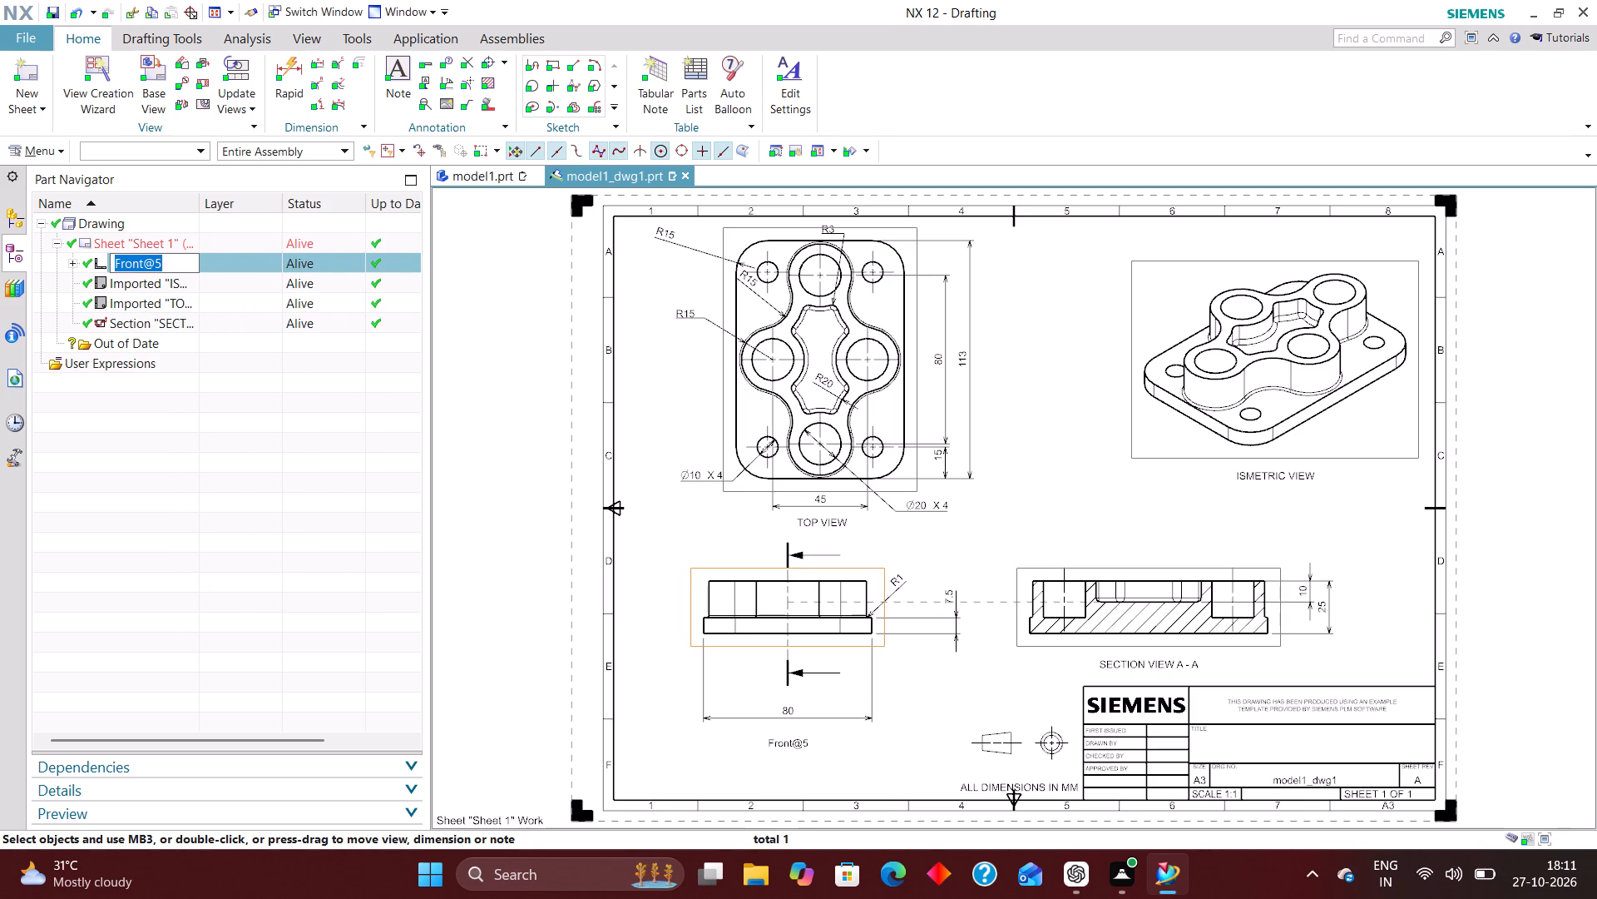
type("FRONT VIEW")
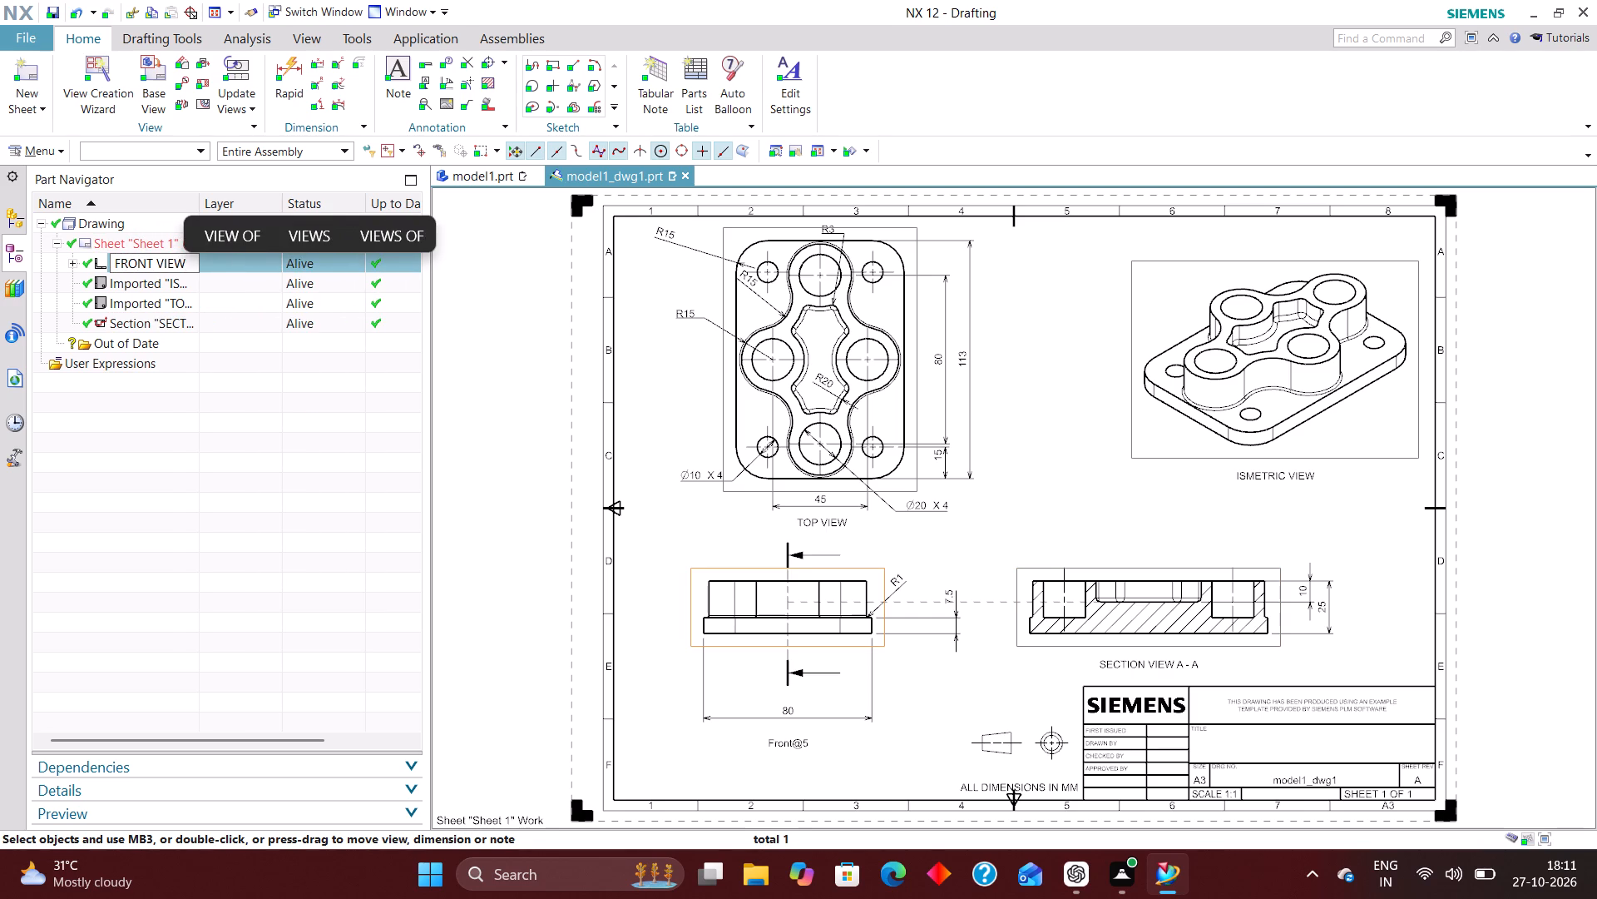
key("Return")
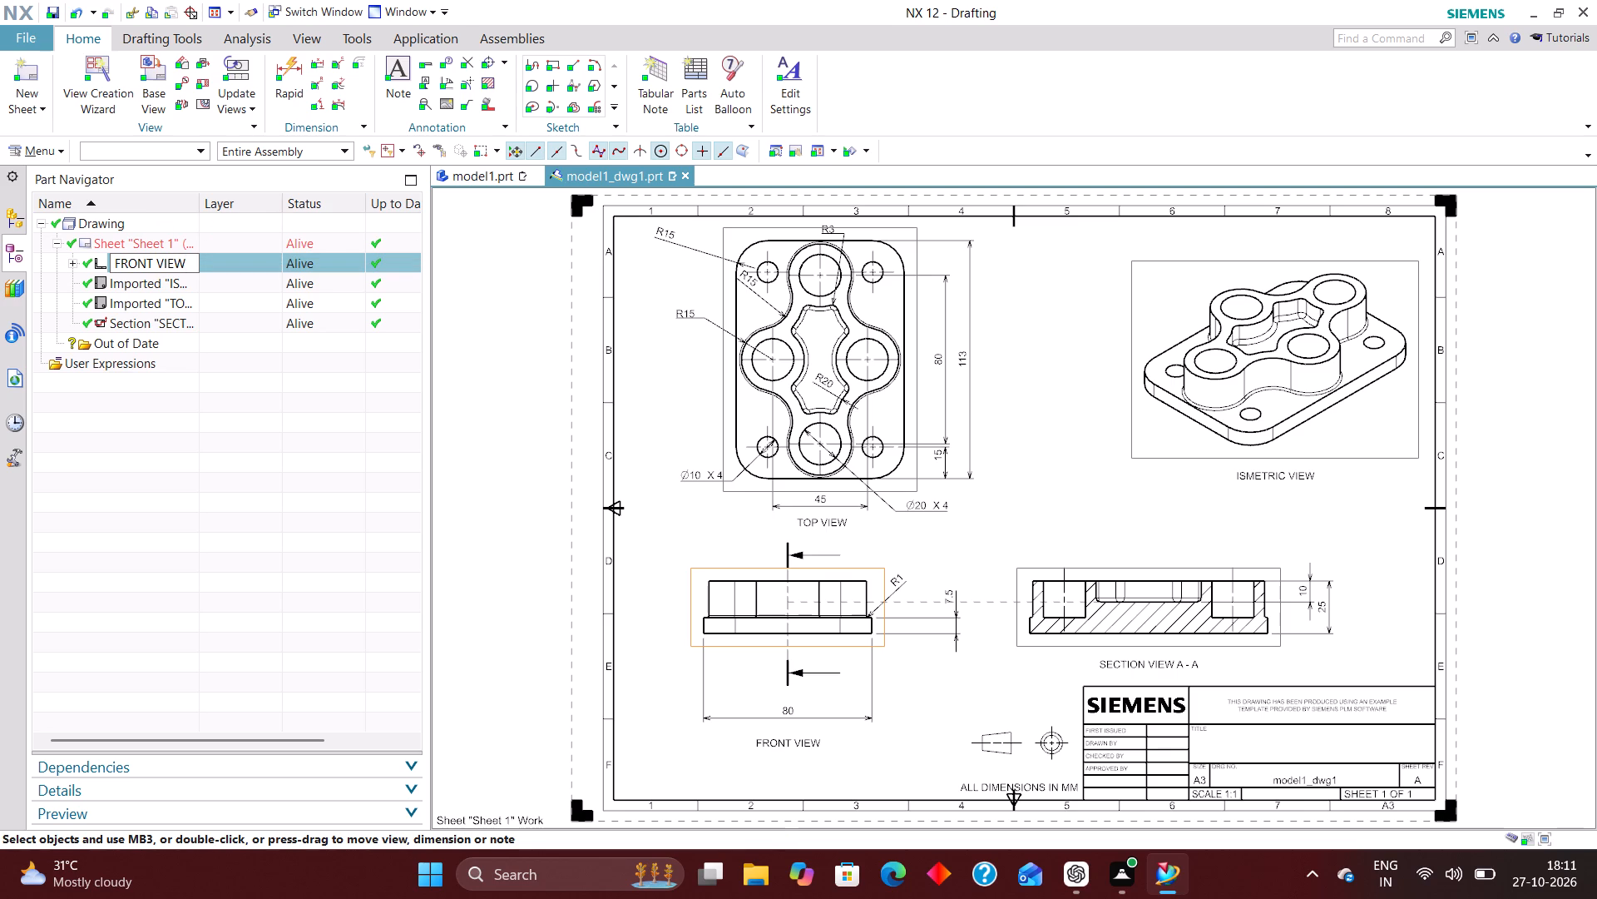
left_click(484, 495)
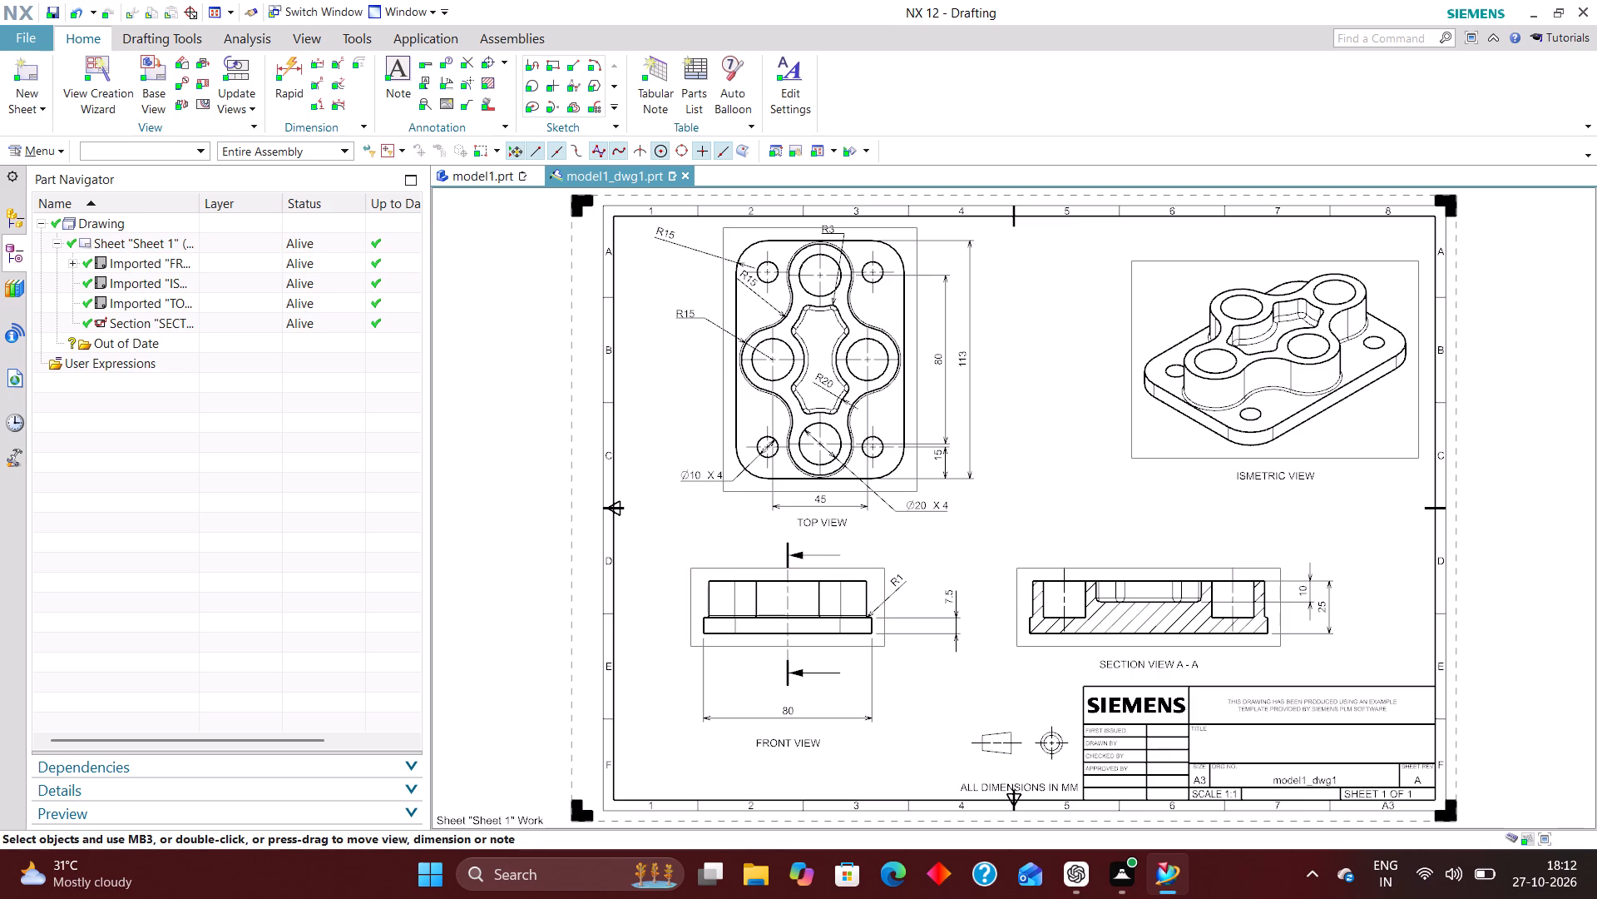
Open the drawing's layer settings.
key("ctrl+l")
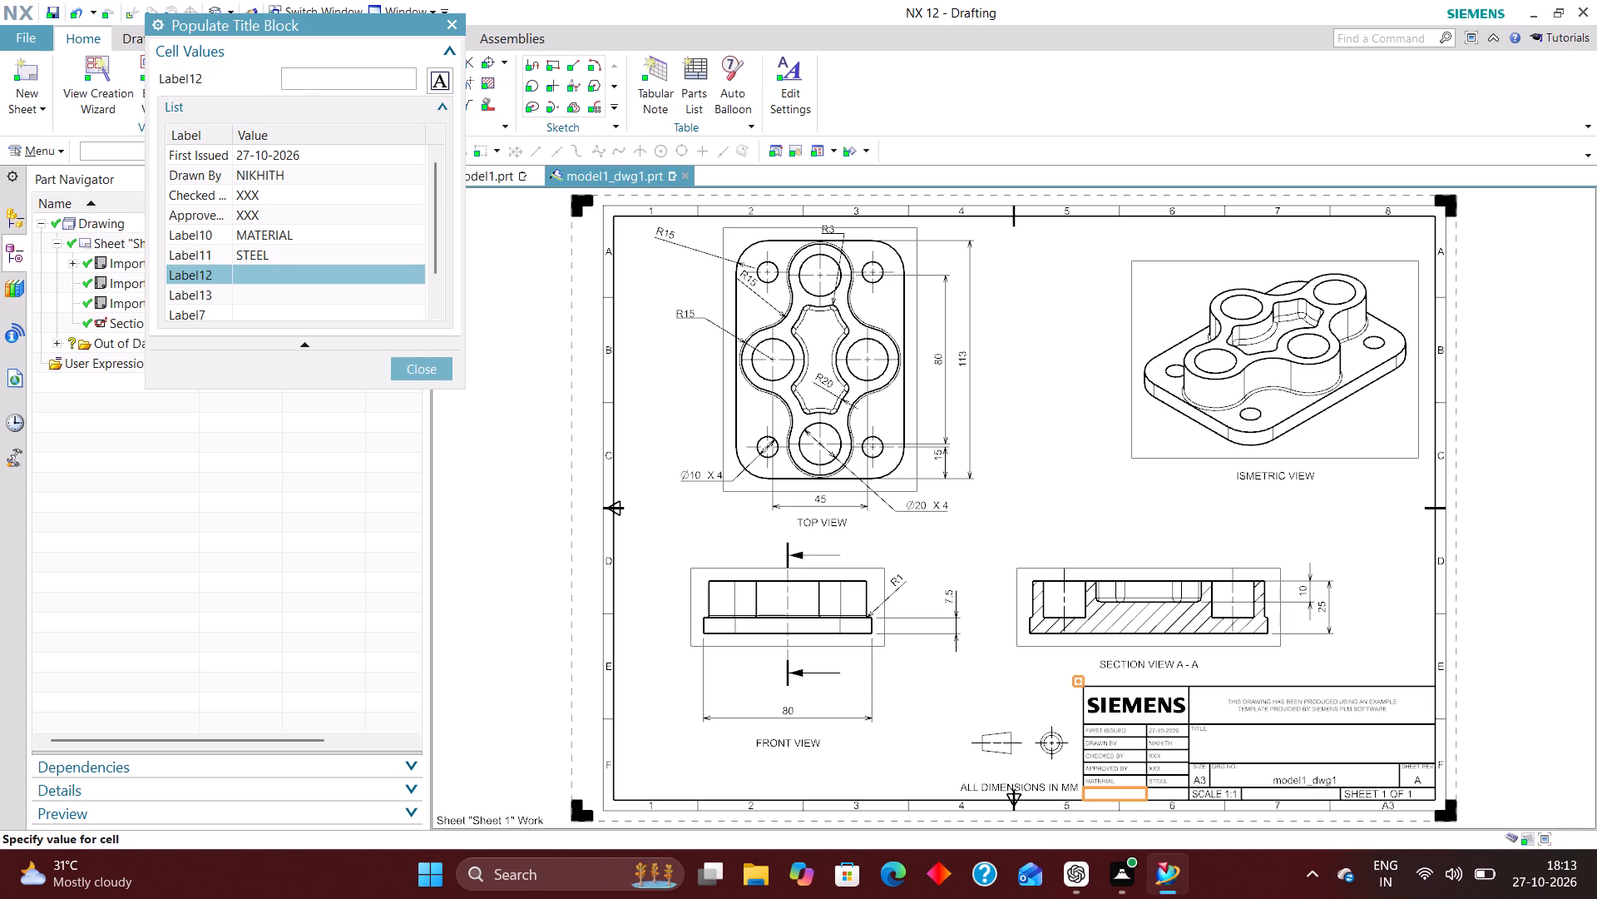
Fill the title block cells Label12 and Label13 with XXX each.
type("XXX")
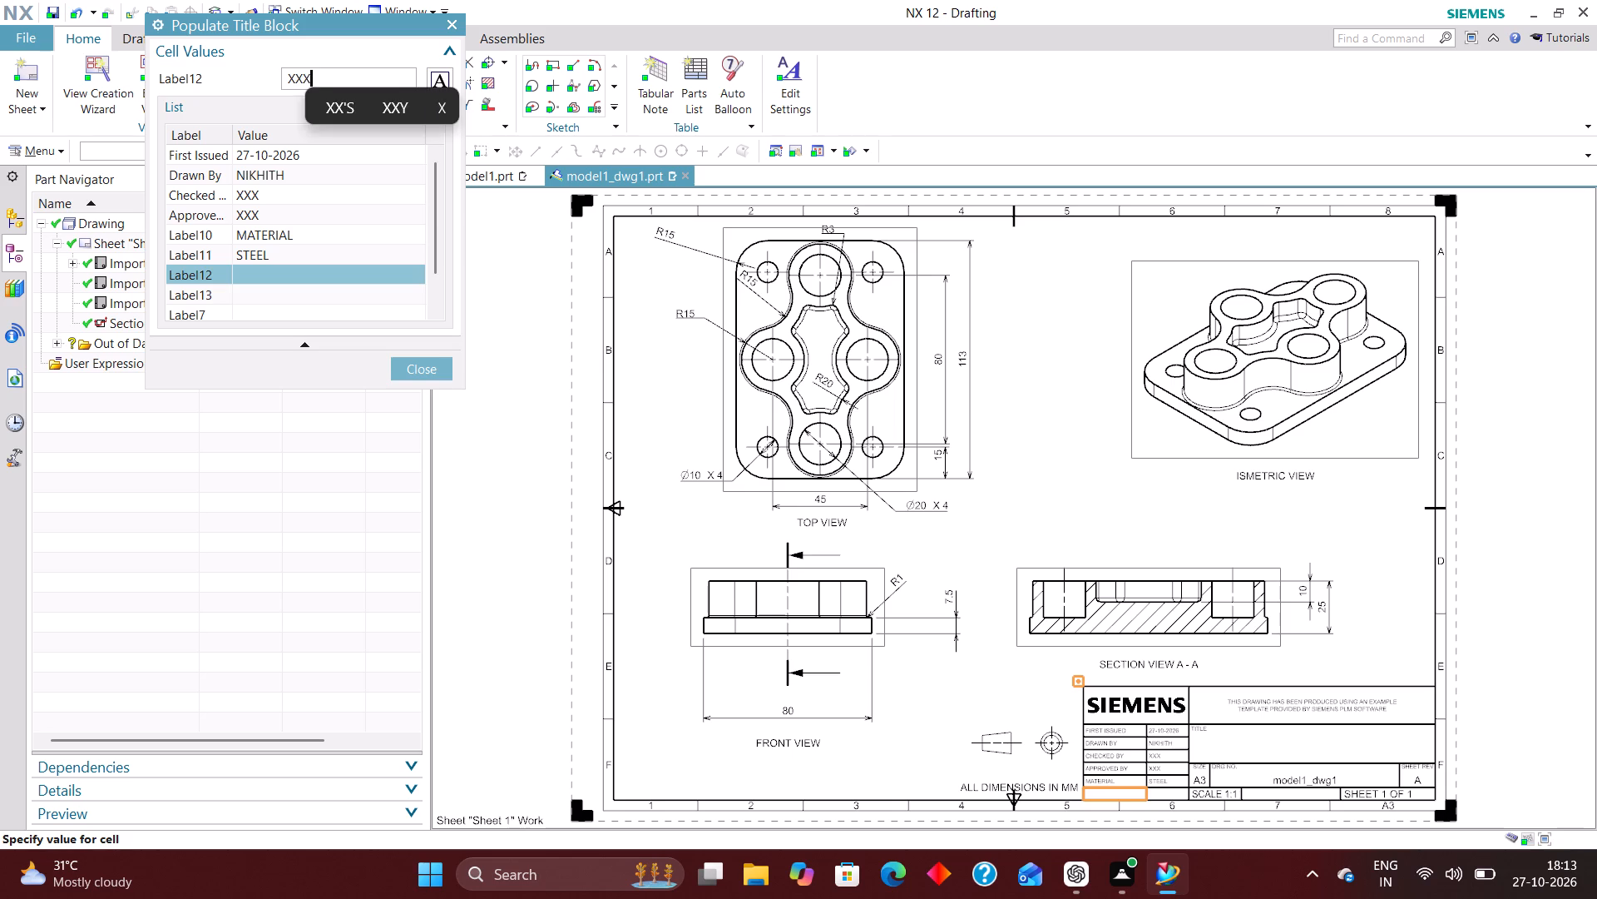
key("Return")
type("XXX")
key("Return")
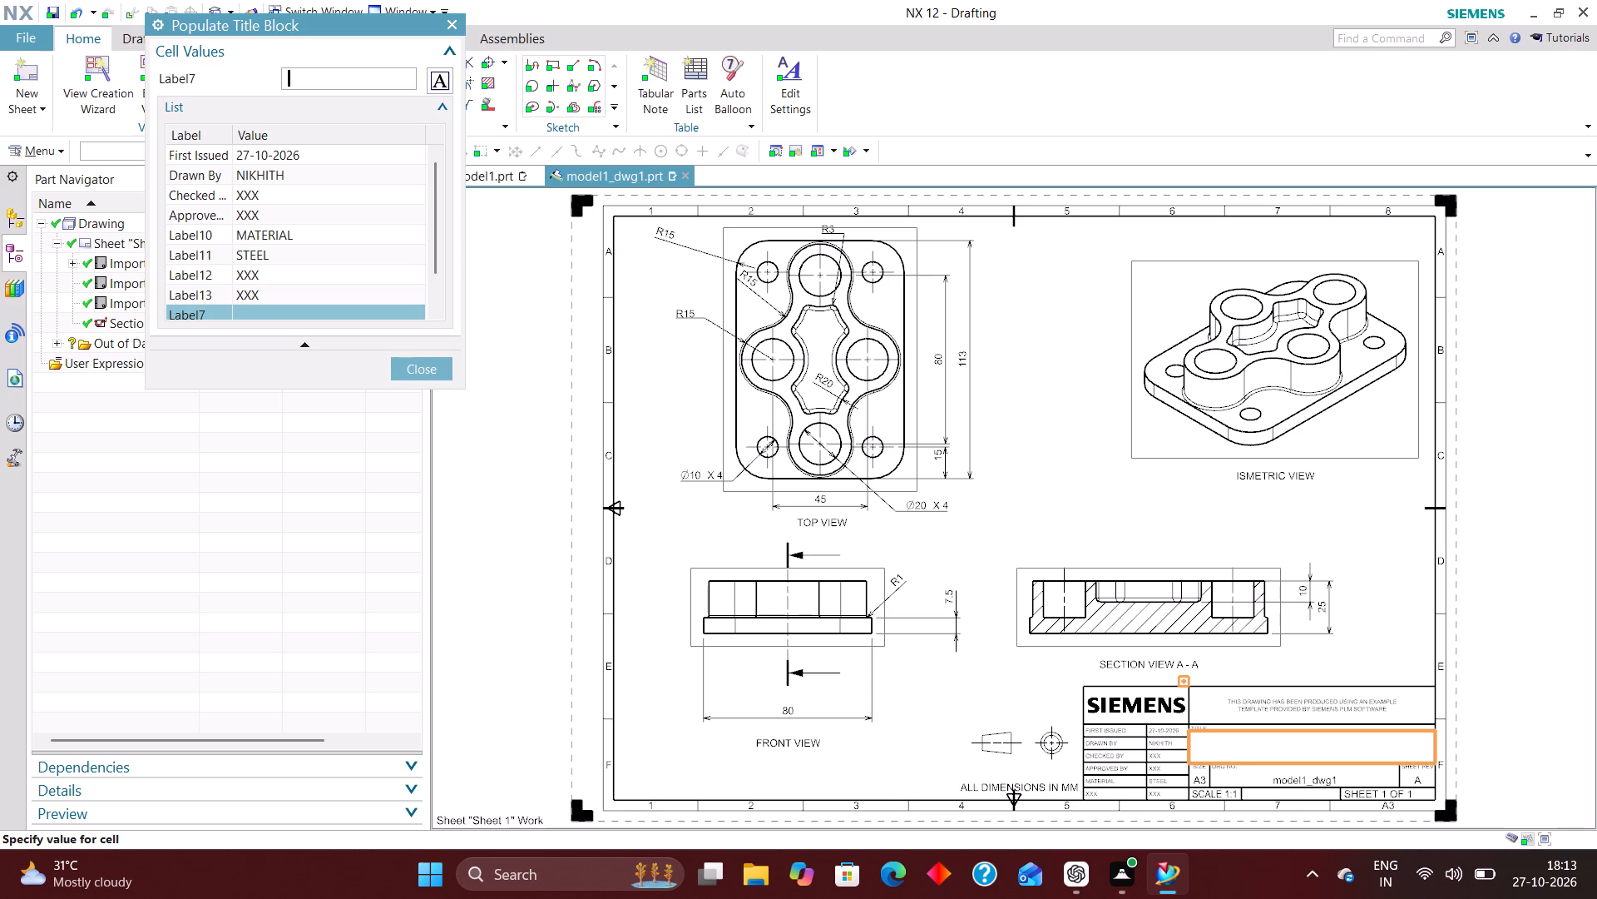
Check the component name in ChatGPT, and enter MULTI BOSS MOUNTING PLATE in the title block's Label7 title cell in NX.
left_click(1078, 882)
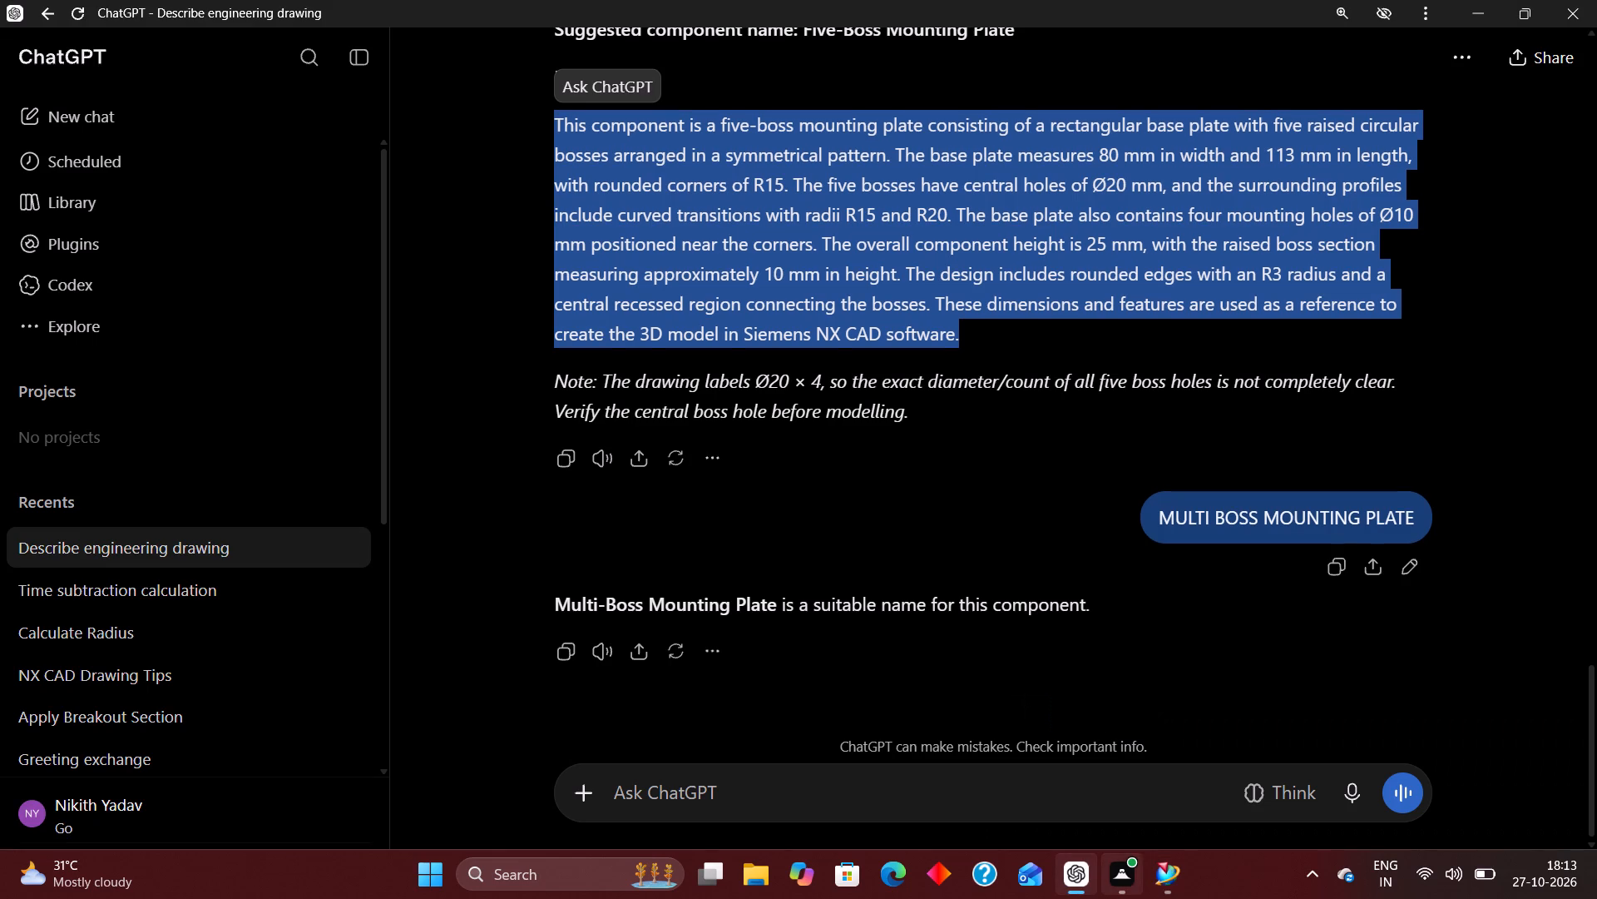
left_click(1169, 868)
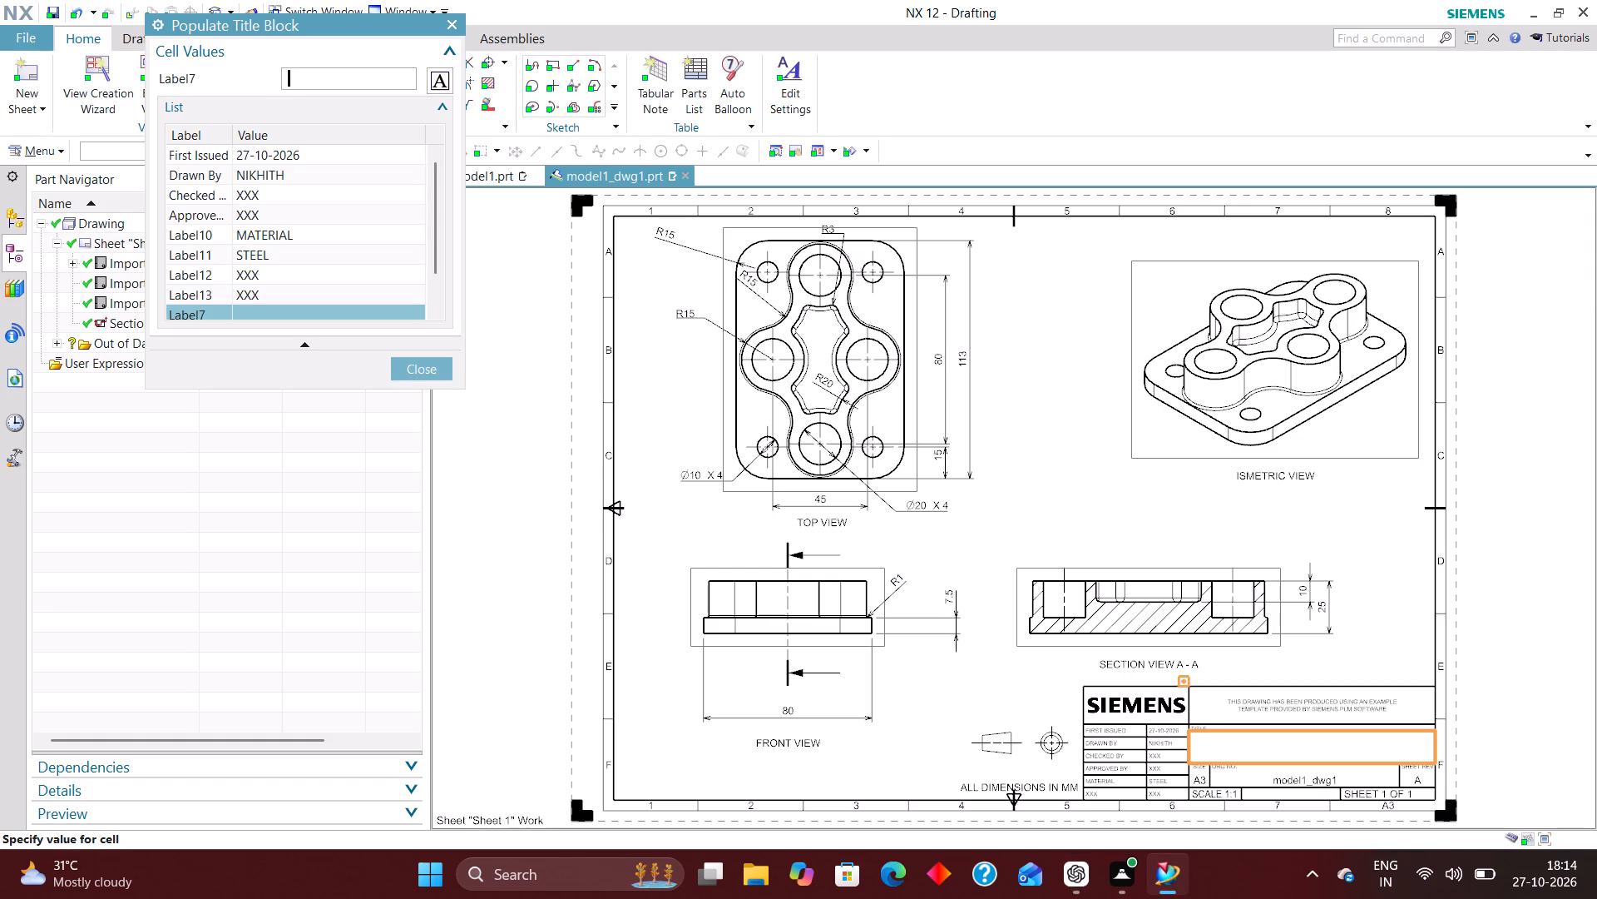
left_click(314, 87)
key("ctrl+v")
key("Return")
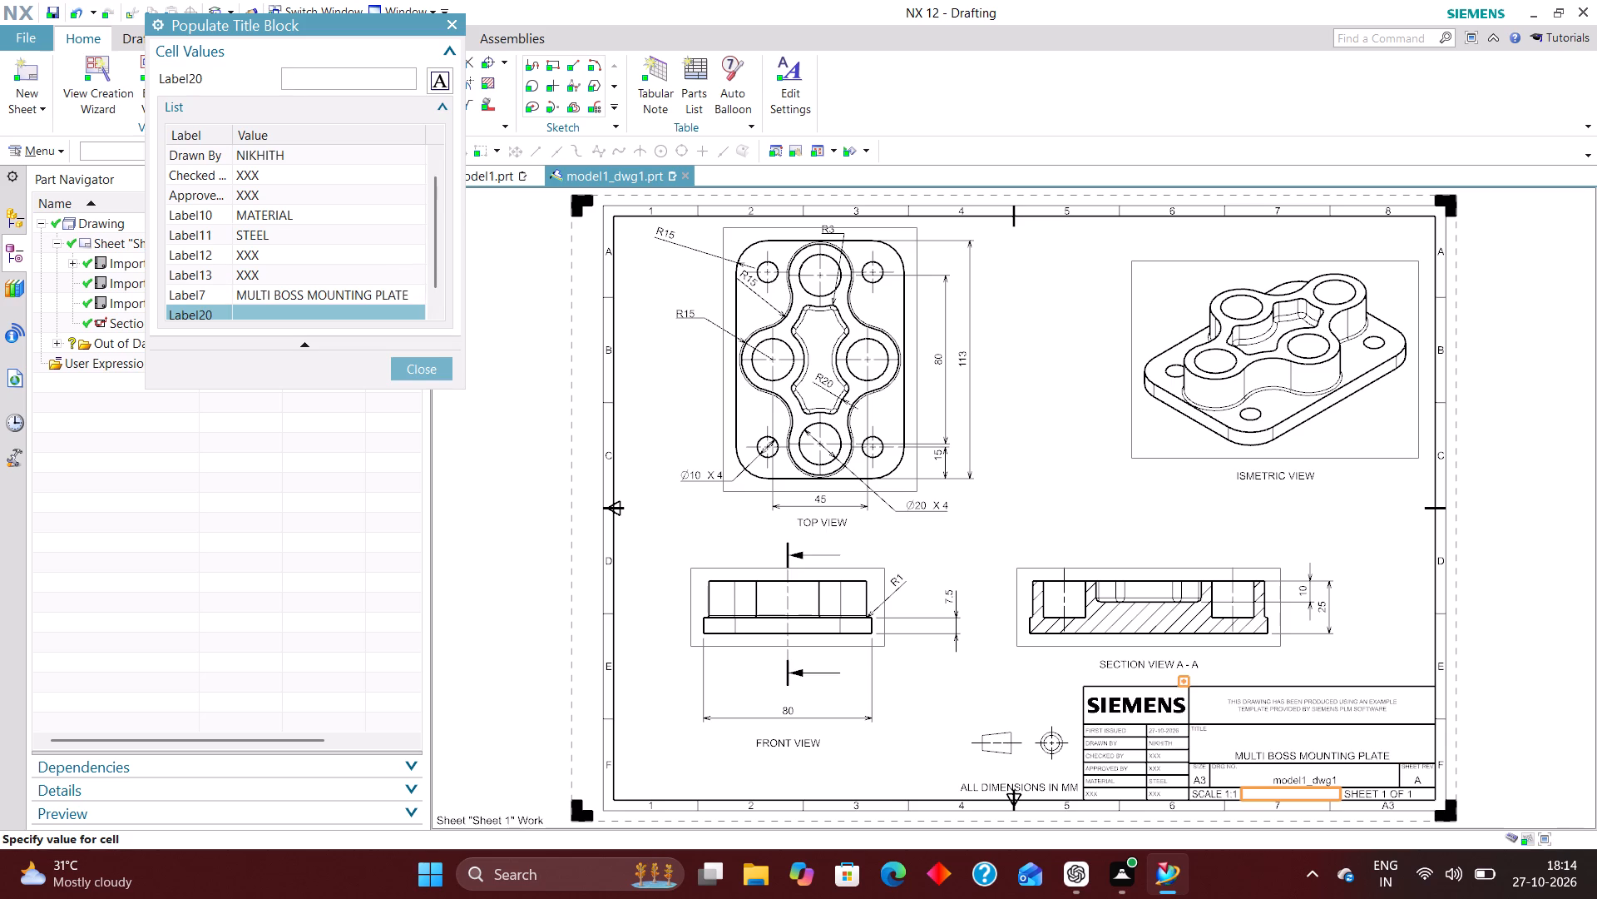
Enter WEIGHT (kg) 0.8624 in the title block's Label20 cell beside the scale and finish populating the title block.
type("WEIGHTT")
key("space")
key("BackSpace")
key("BackSpace")
key("space")
type("()")
key("Left")
type("kg")
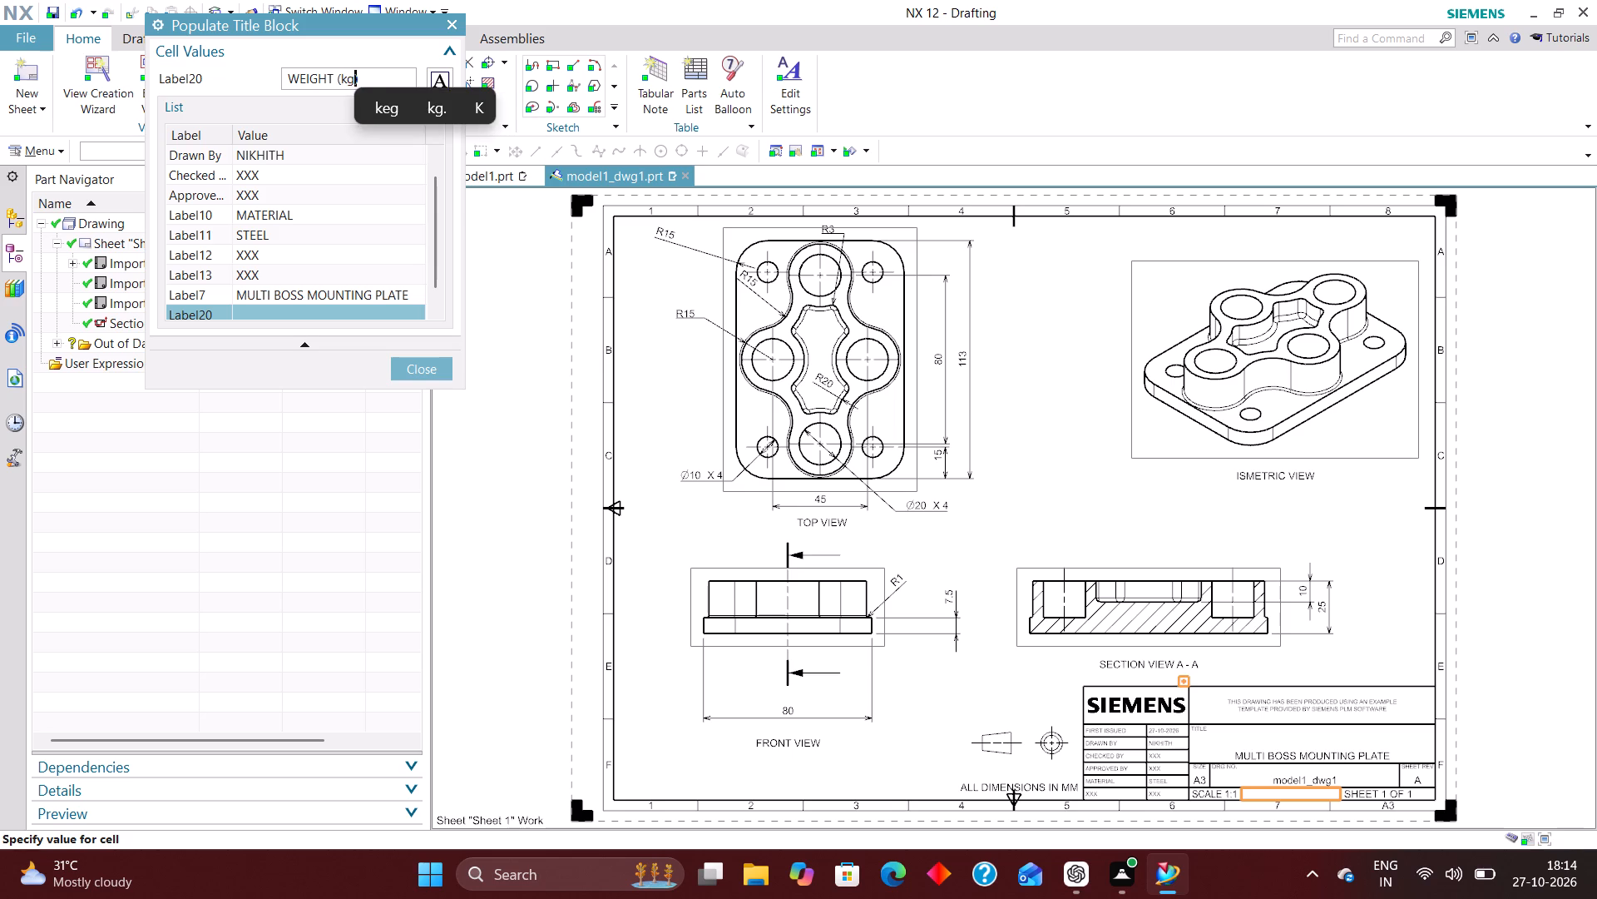
key("Right")
key("Right")
key("space")
type("0.8624")
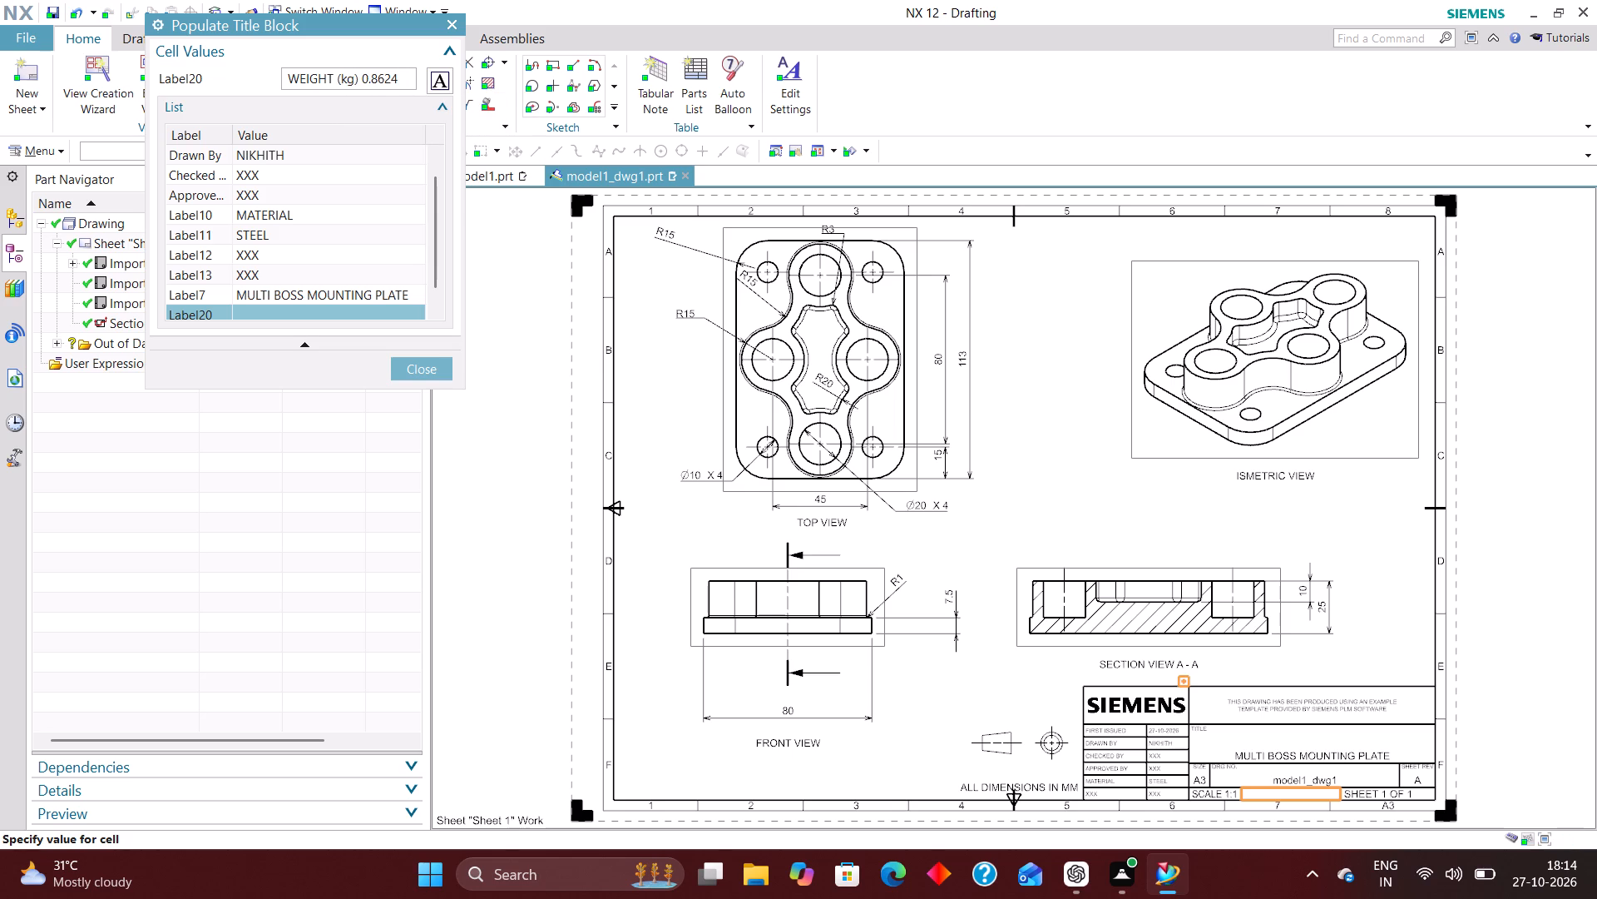
key("Return")
left_click(437, 370)
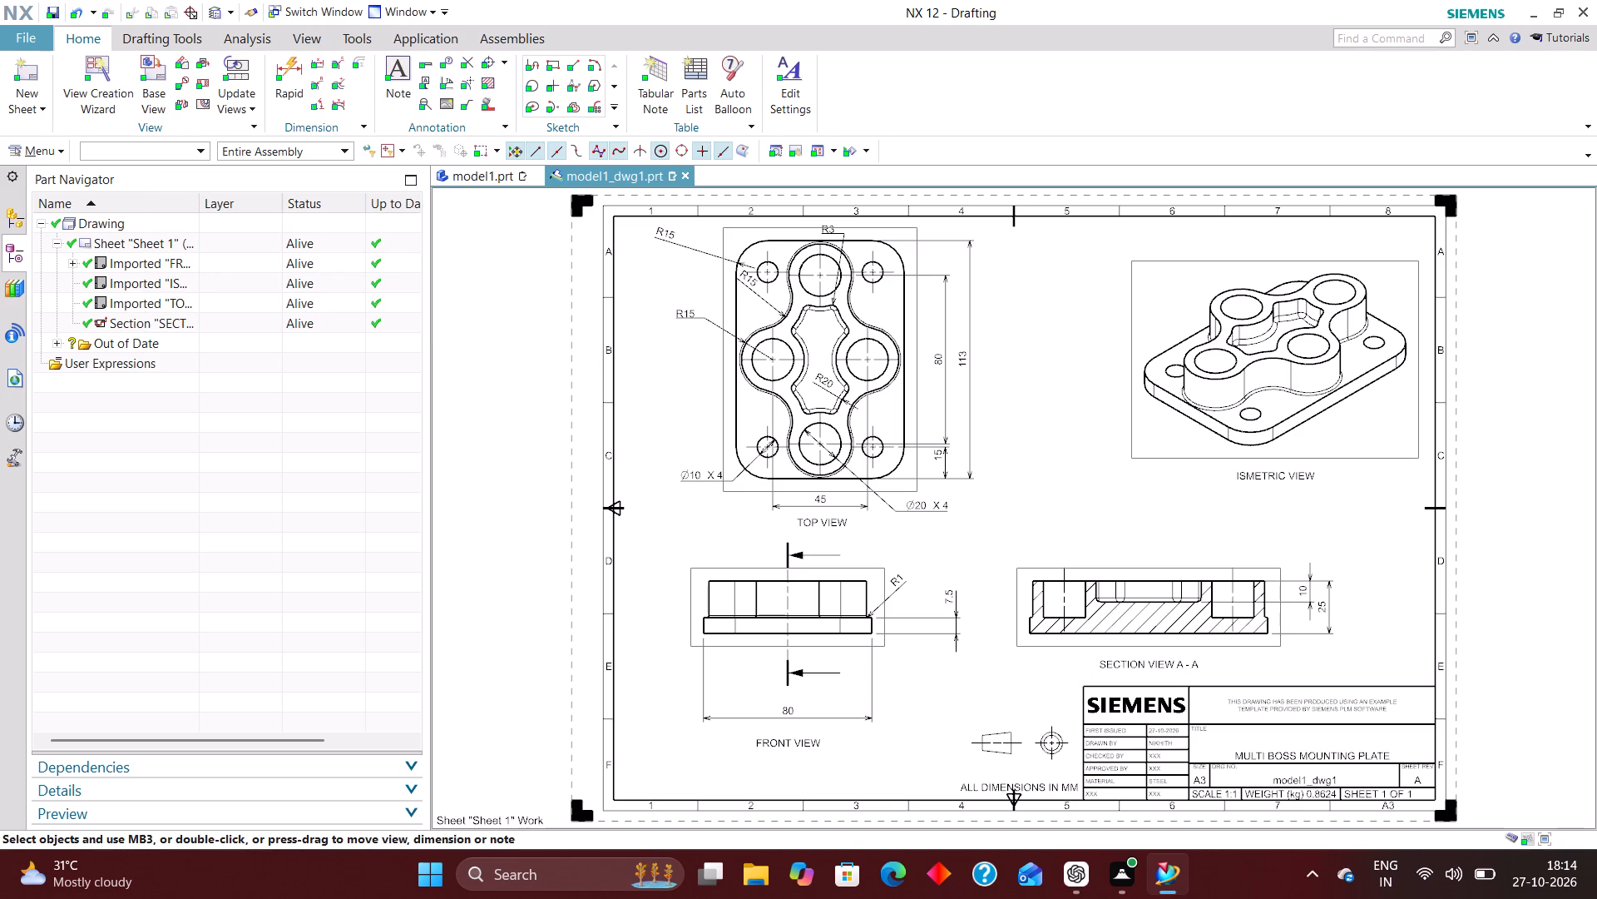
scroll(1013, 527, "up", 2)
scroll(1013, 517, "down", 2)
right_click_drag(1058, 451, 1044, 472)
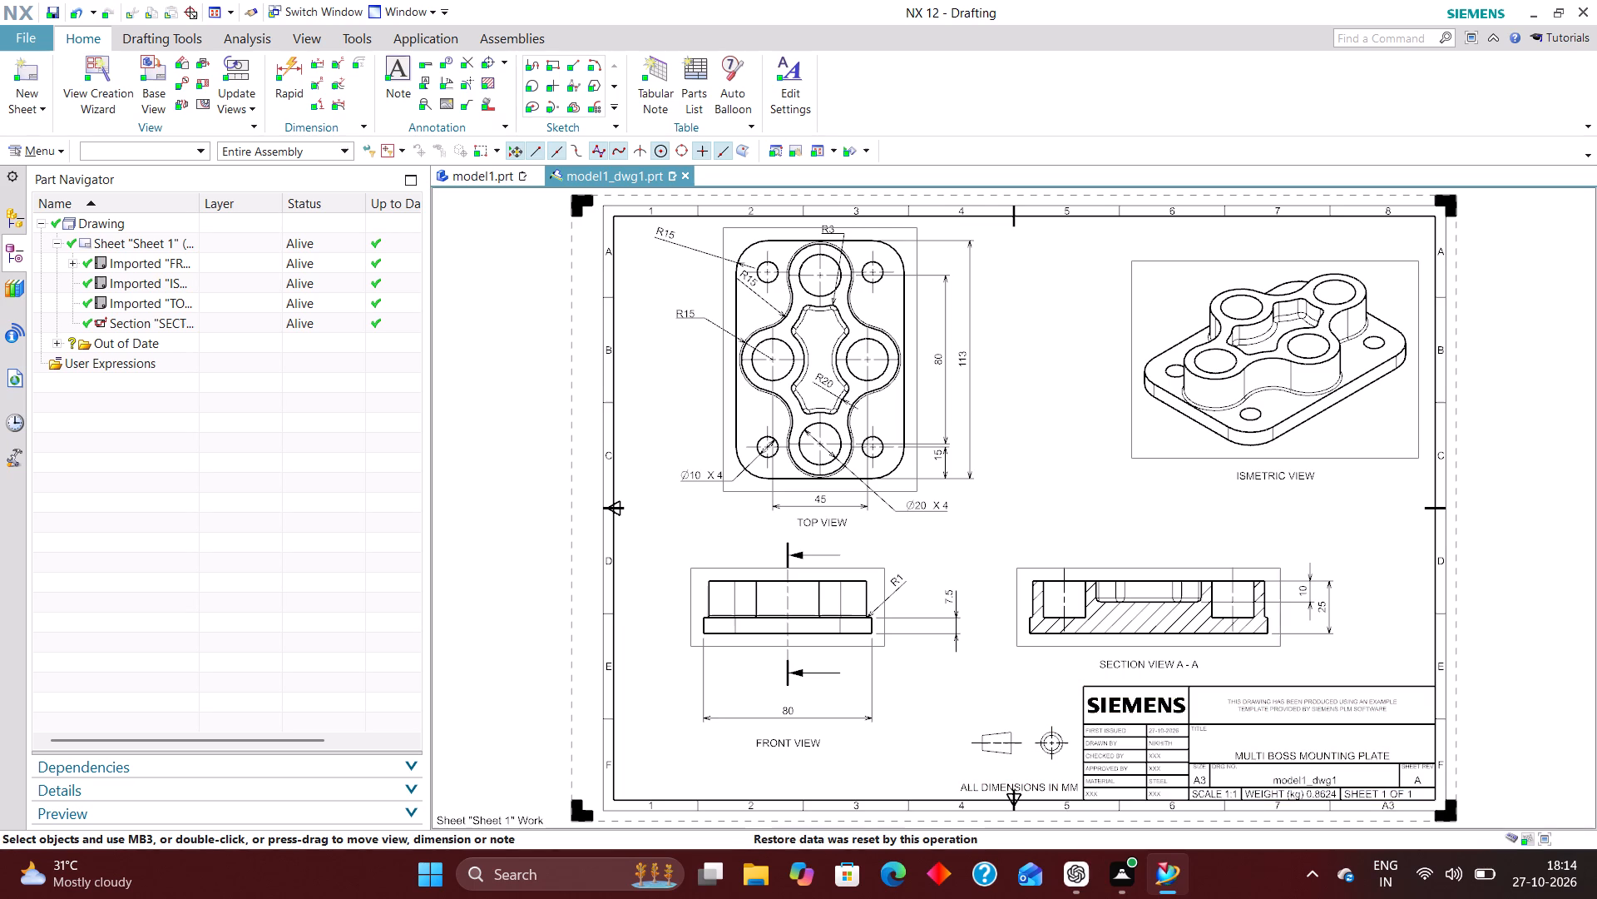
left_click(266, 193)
Bring up the drawing's layer and format commands.
left_click(50, 153)
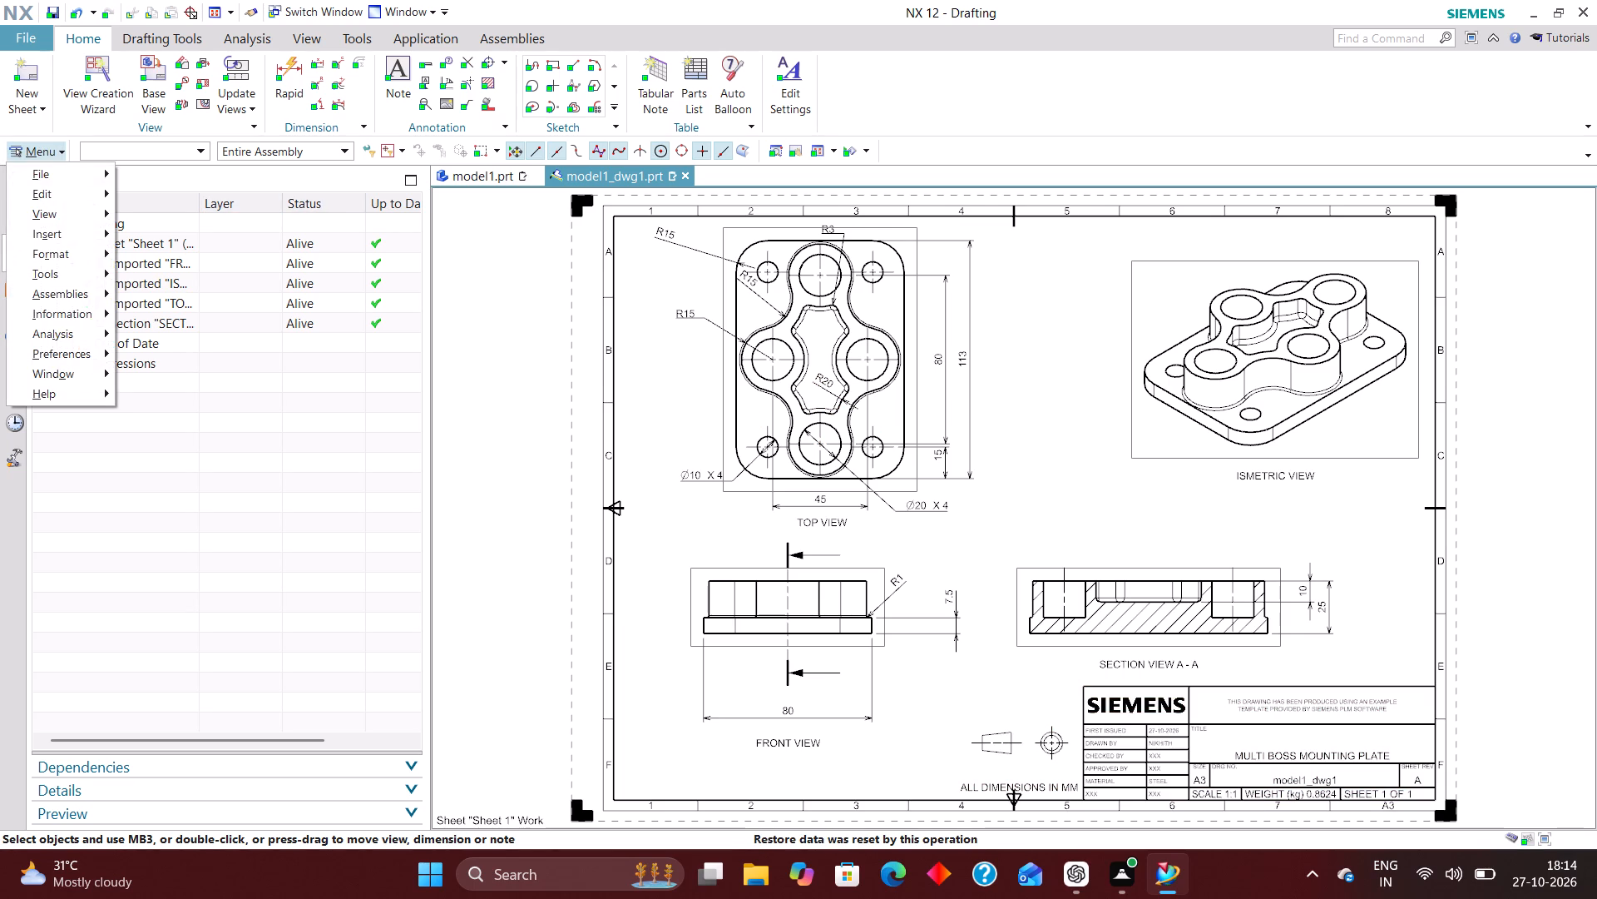
left_click(69, 251)
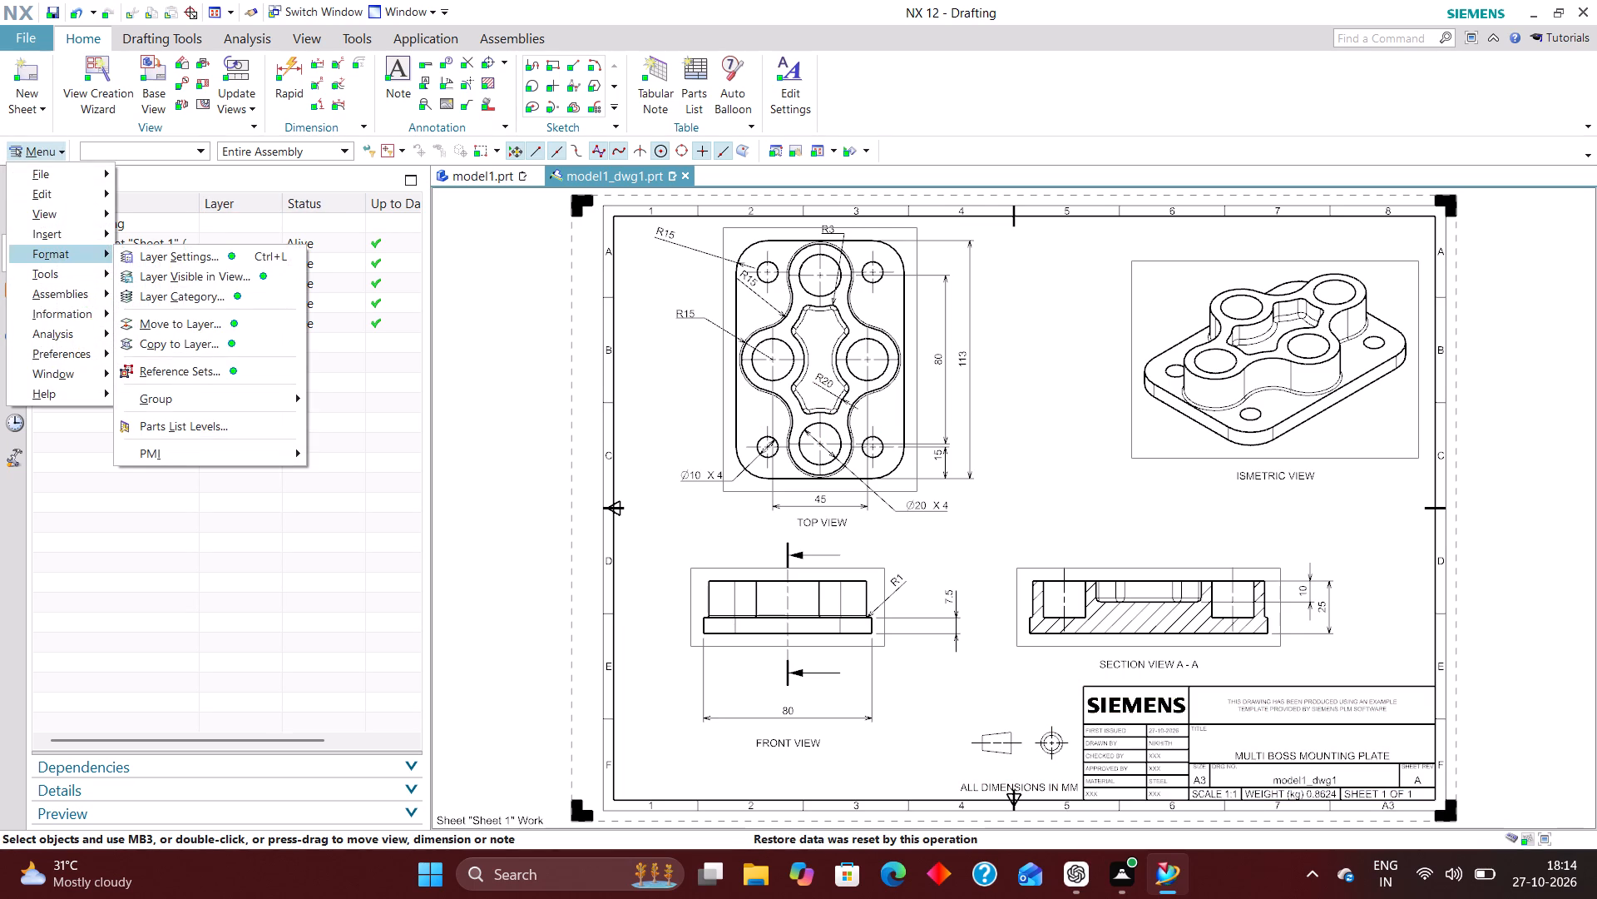
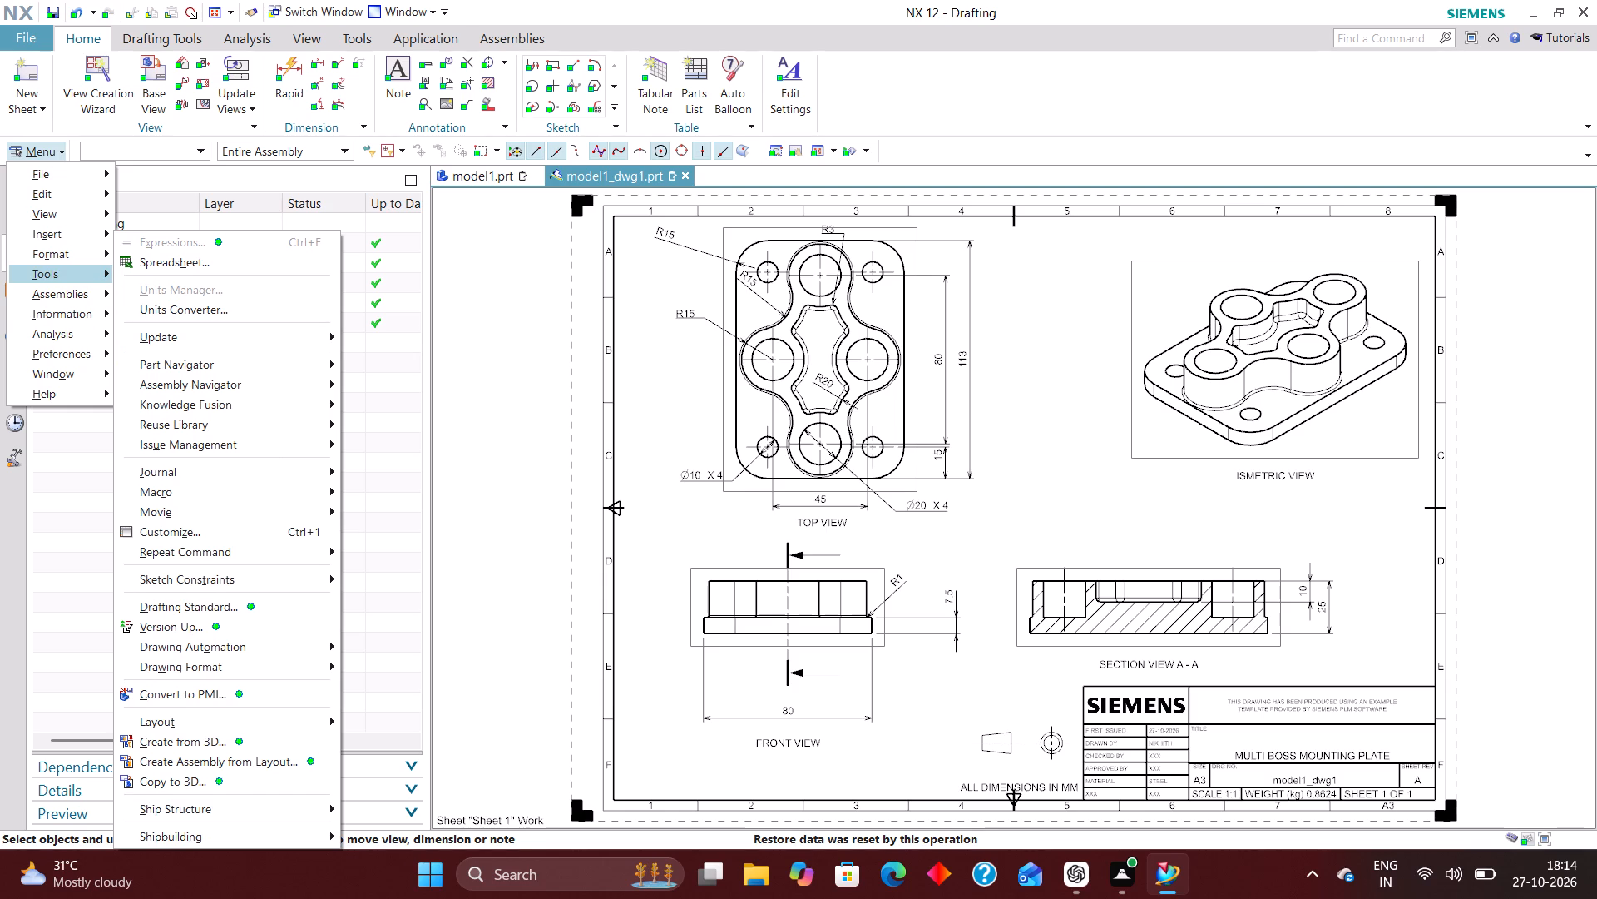
In ISMETRIC VIEW, make all layers invisible, and make only layers 2, 223, 224, 225, 226 and 256 visible.
left_click(53, 443)
left_click(63, 153)
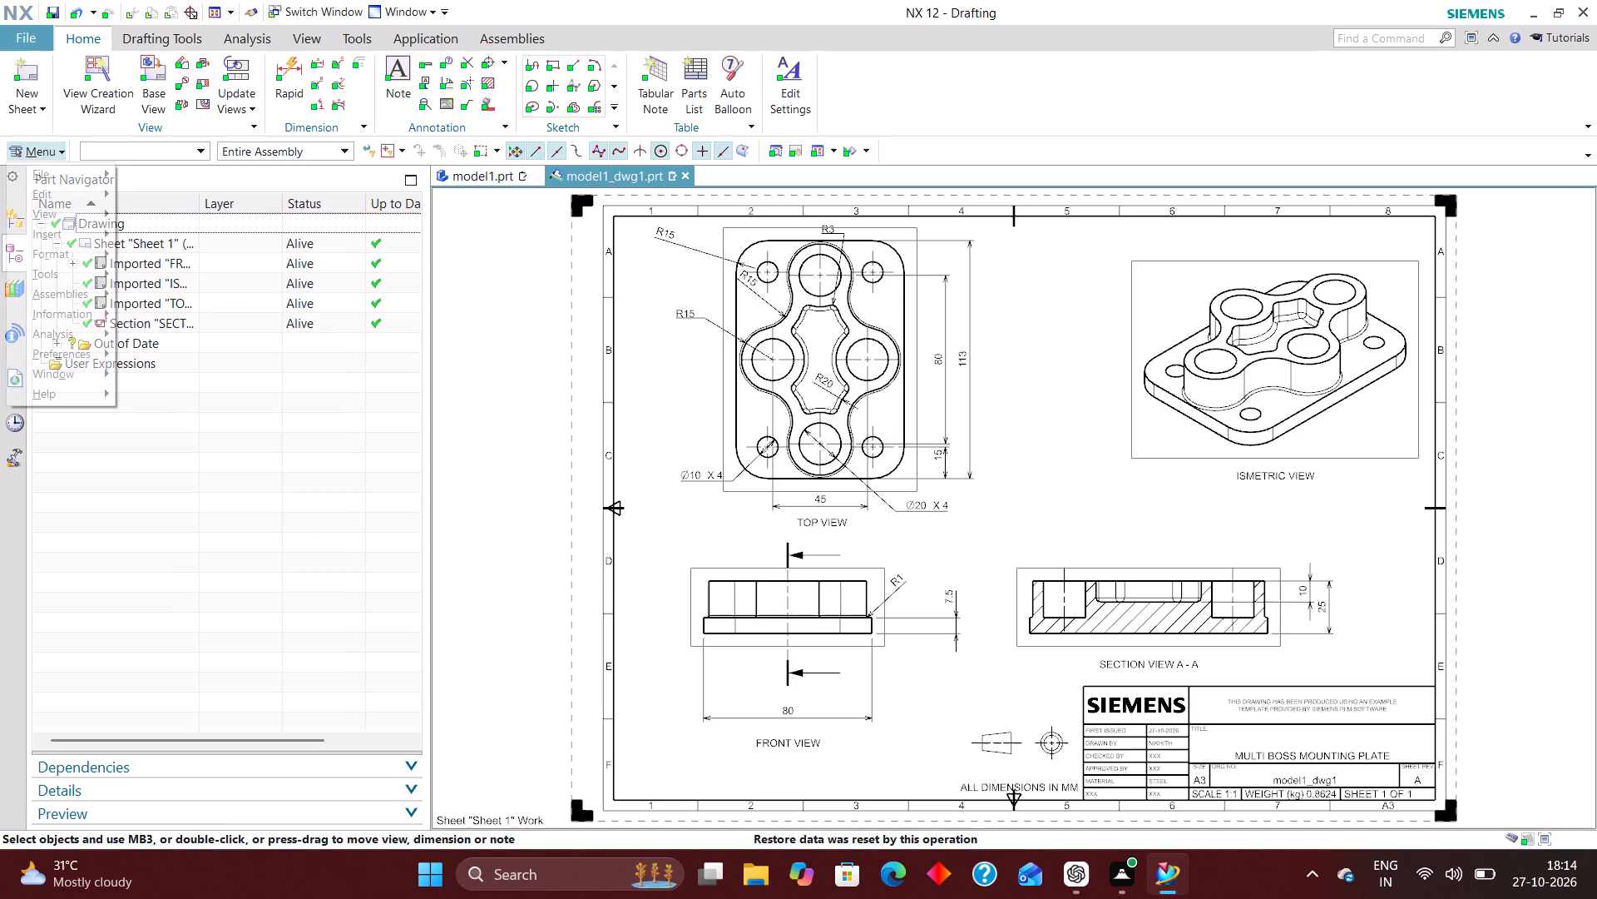
left_click(72, 256)
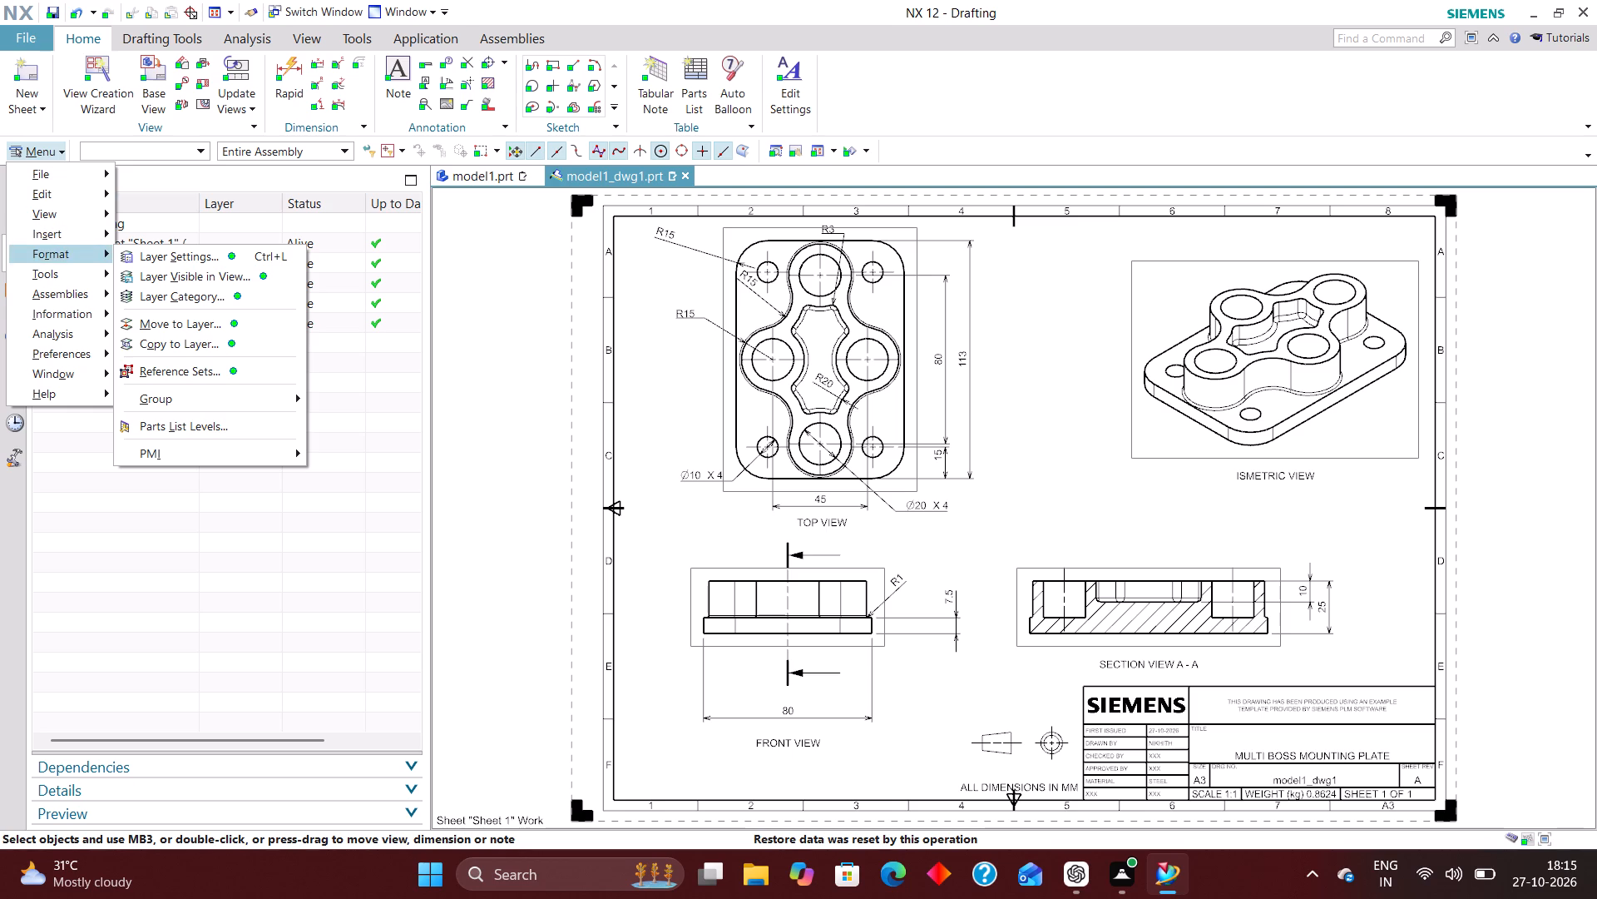
left_click(199, 277)
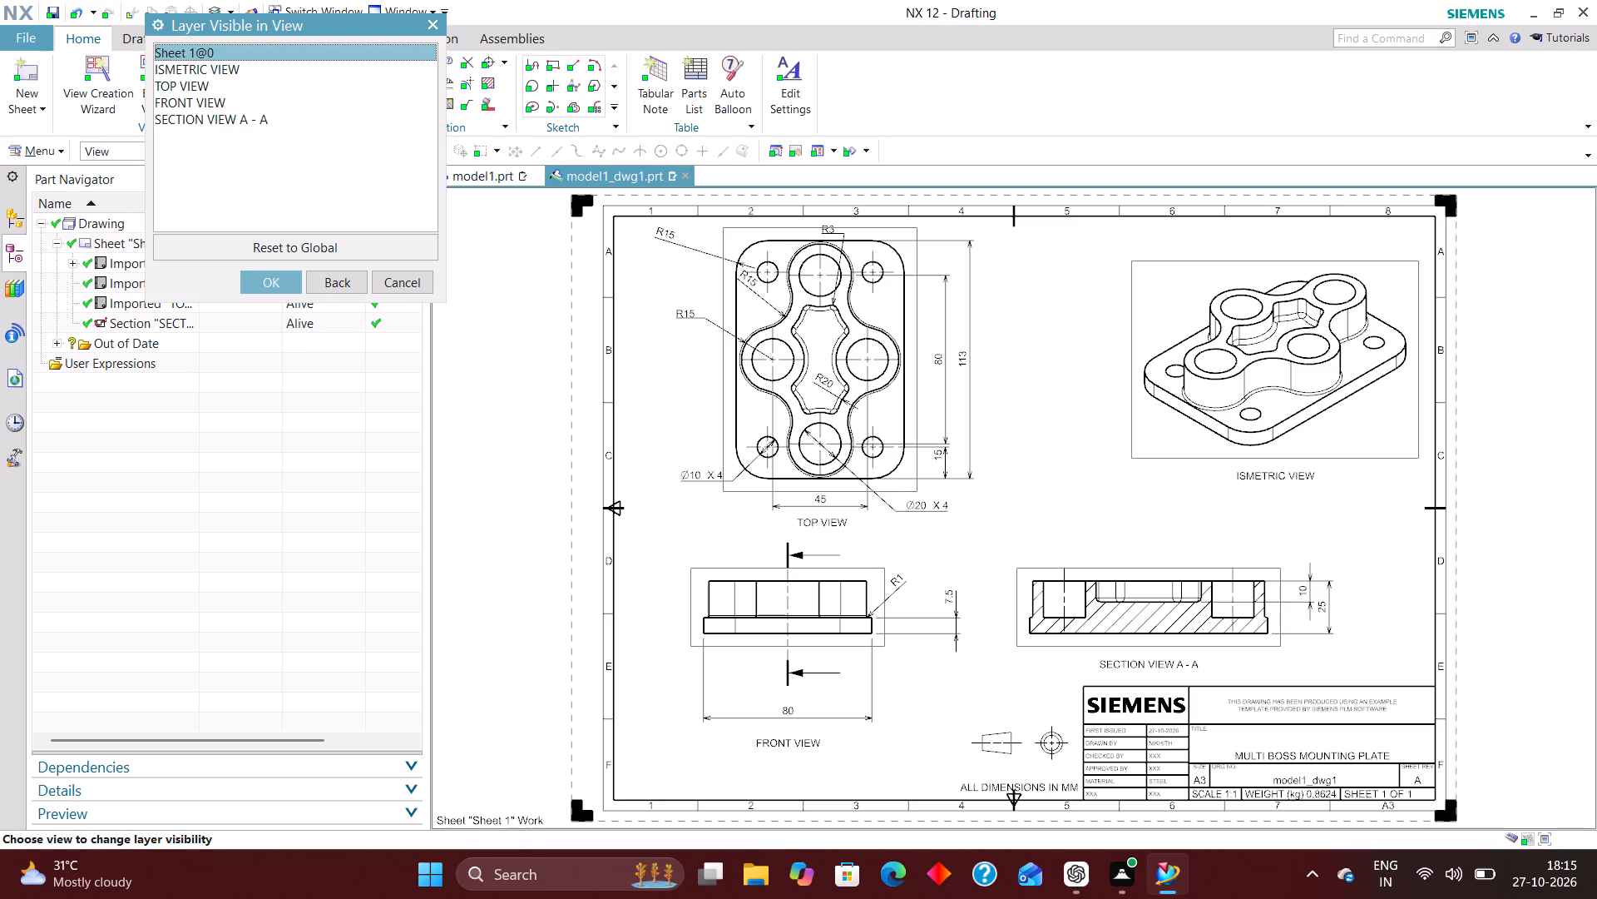
left_click(201, 67)
left_click(279, 284)
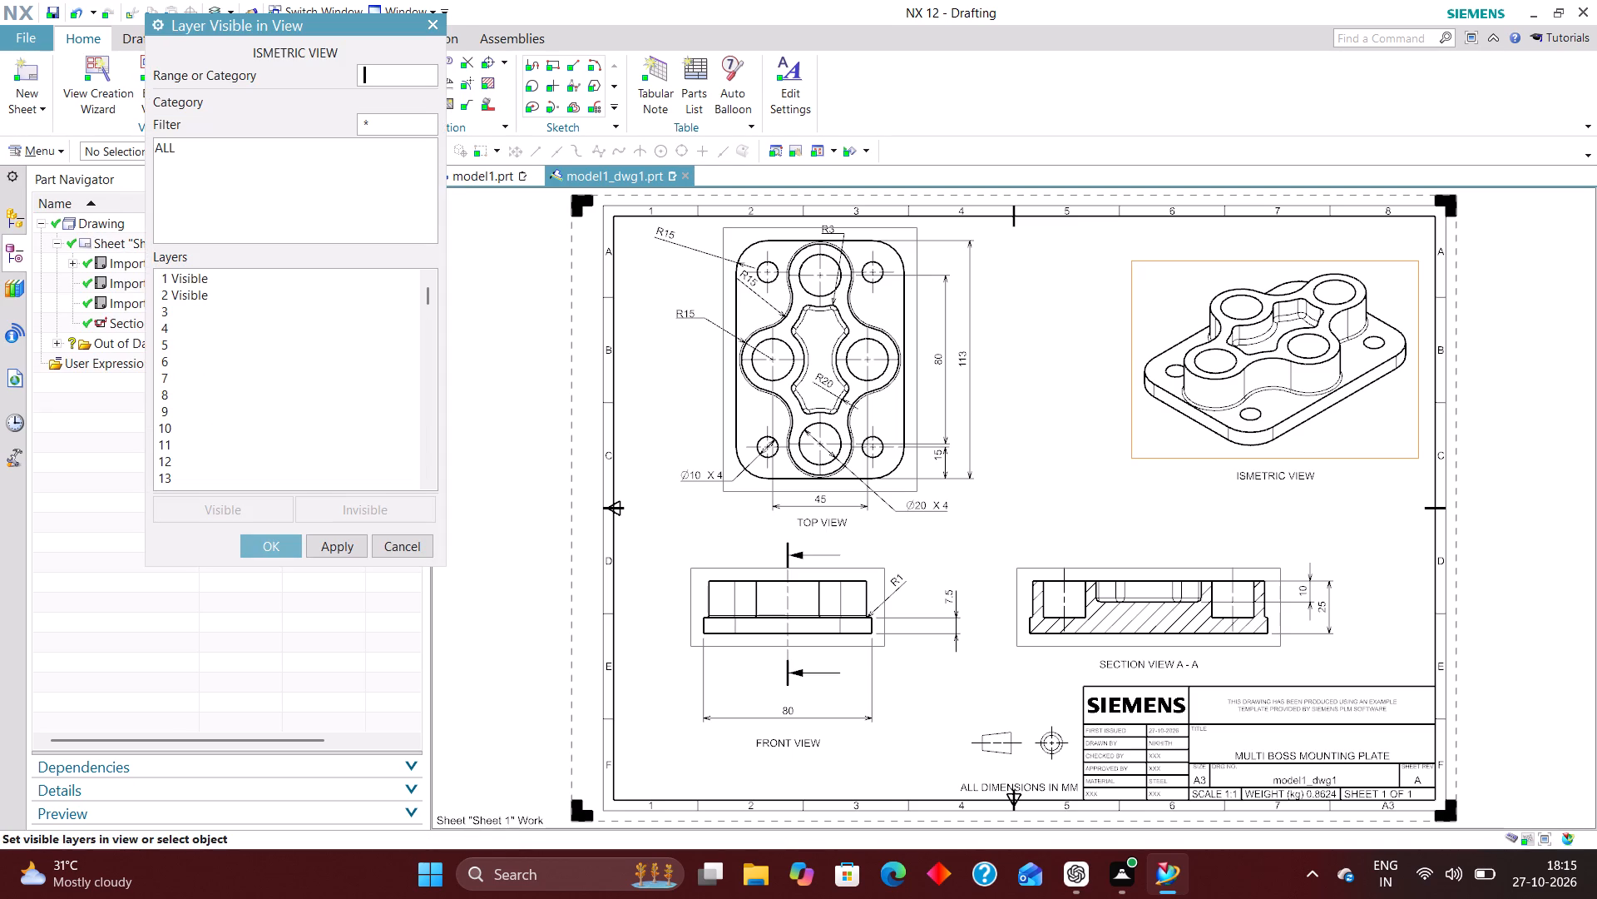
left_click(166, 145)
left_click(398, 505)
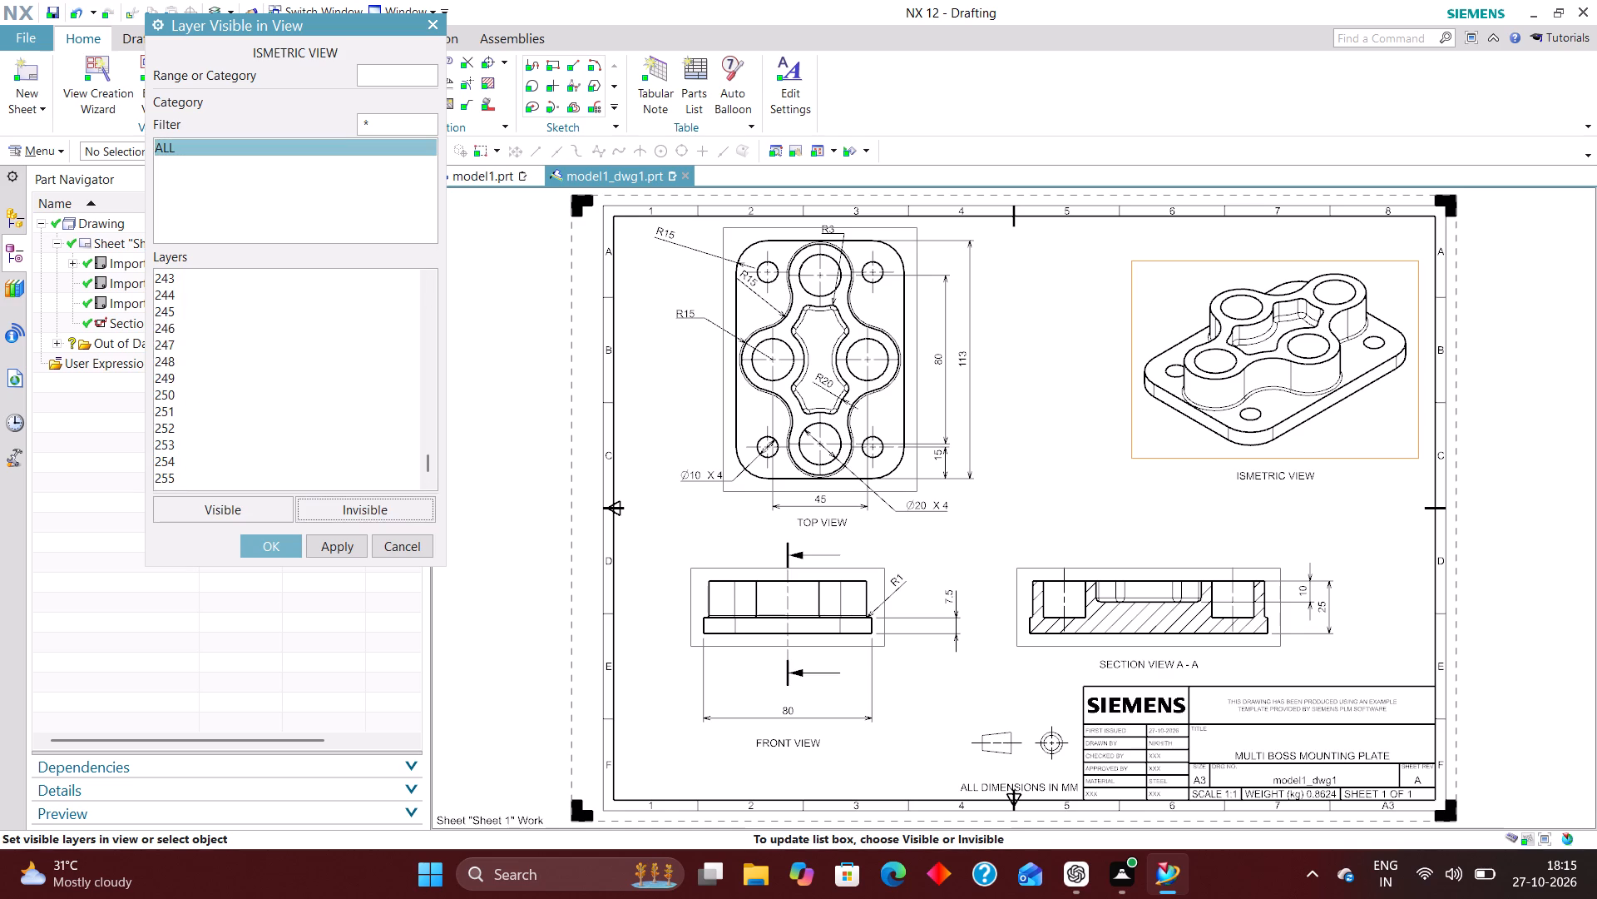
left_click(383, 77)
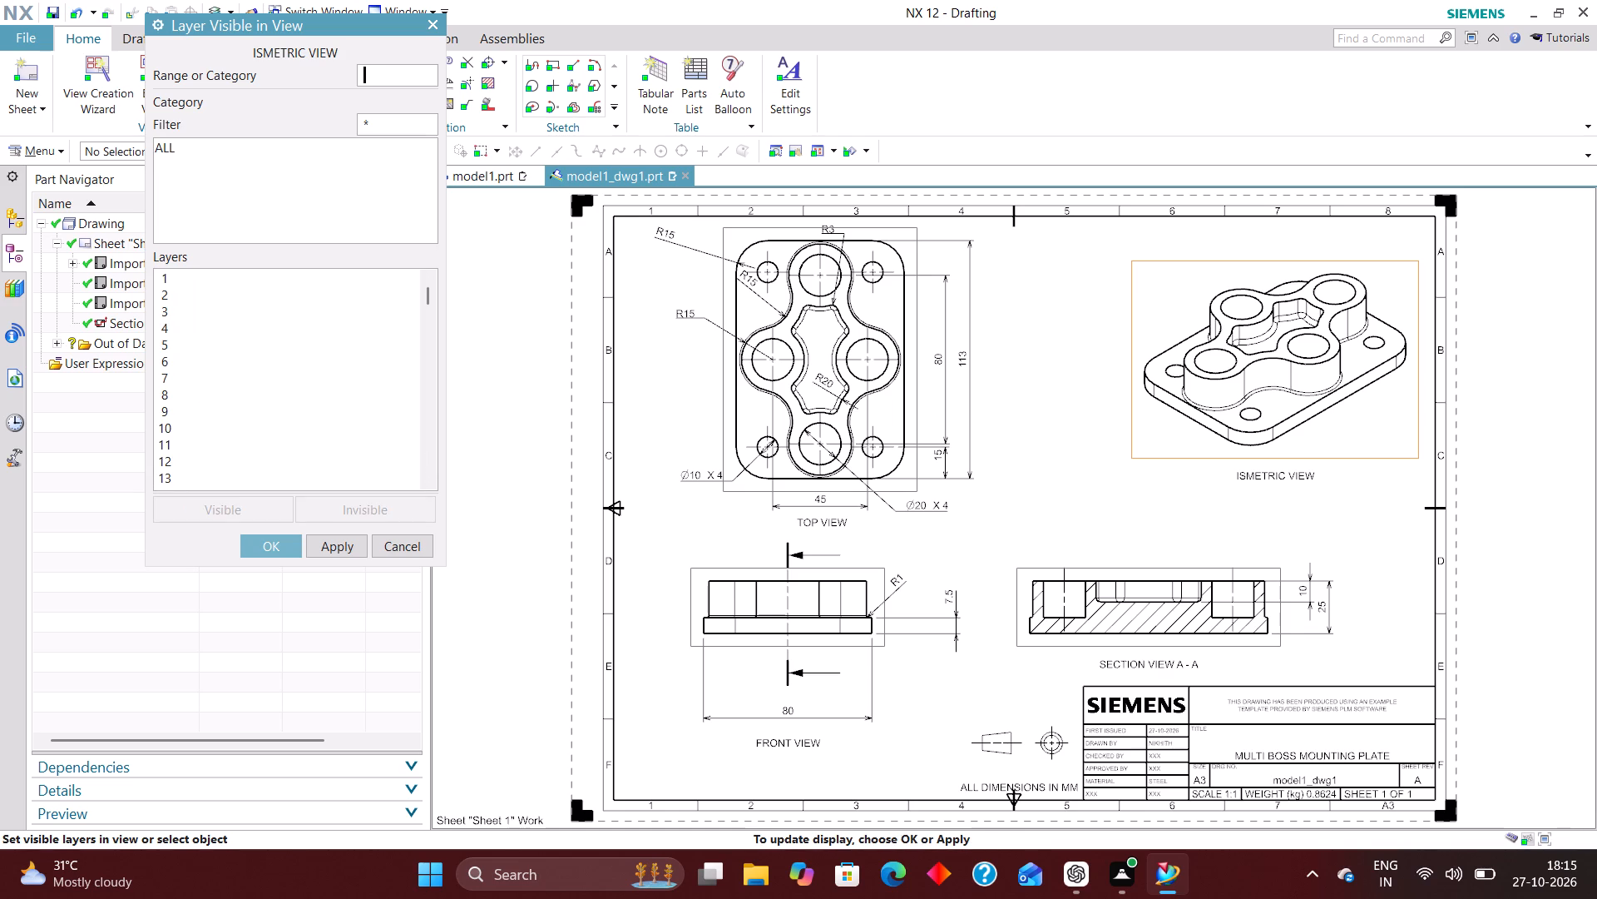
key("2")
key("Return")
type("223")
key("Return")
type("224")
key("Return")
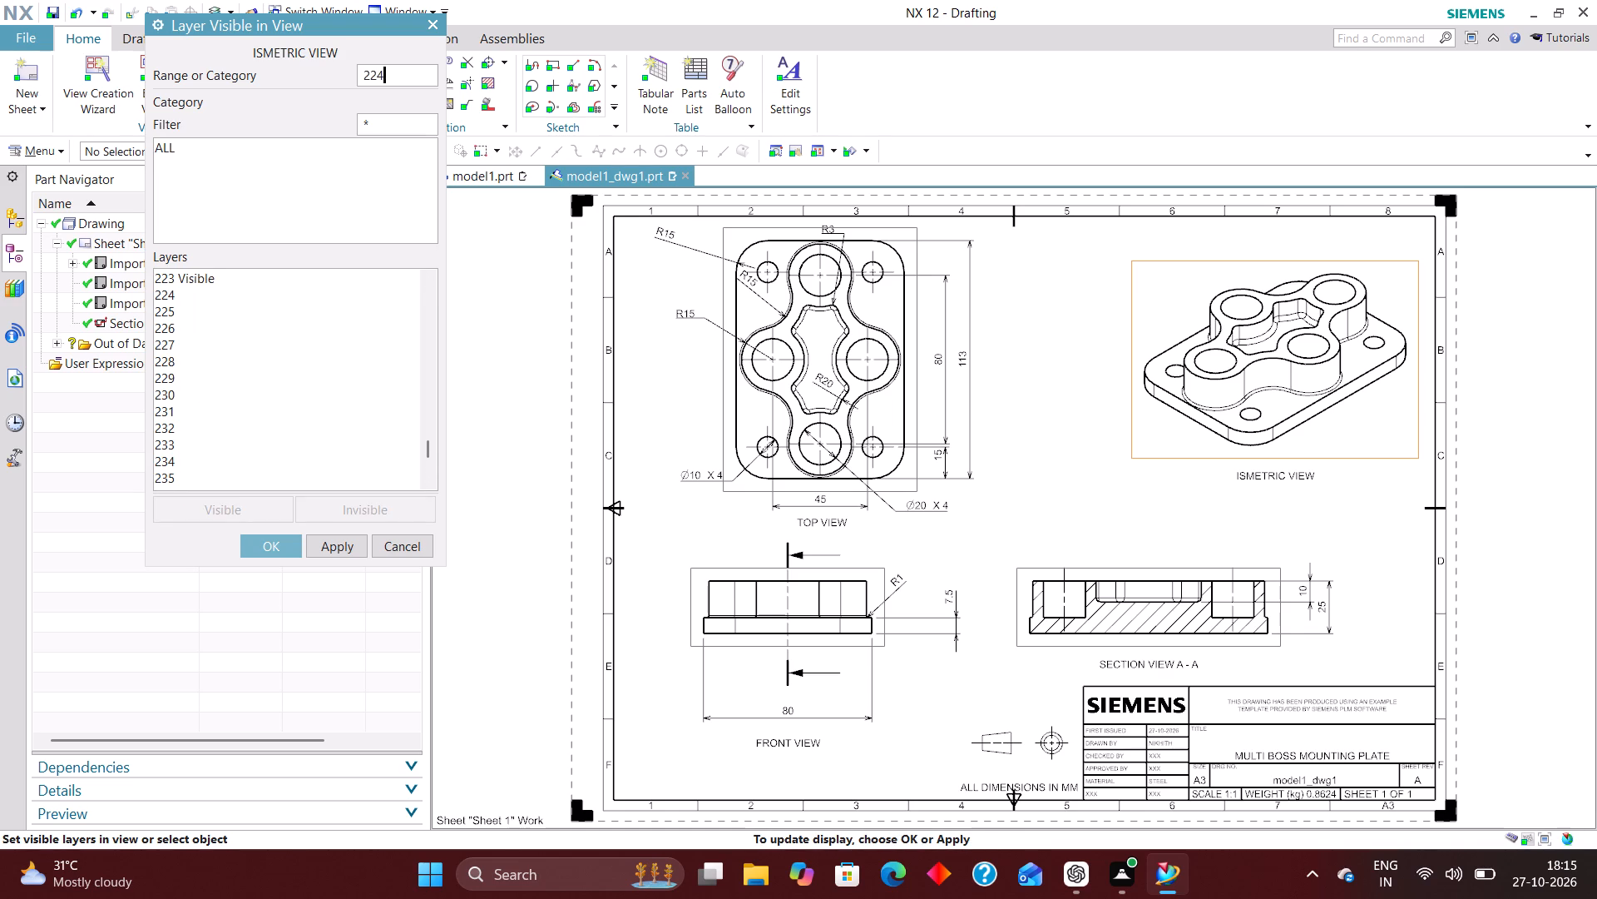
type("225")
key("Return")
type("226")
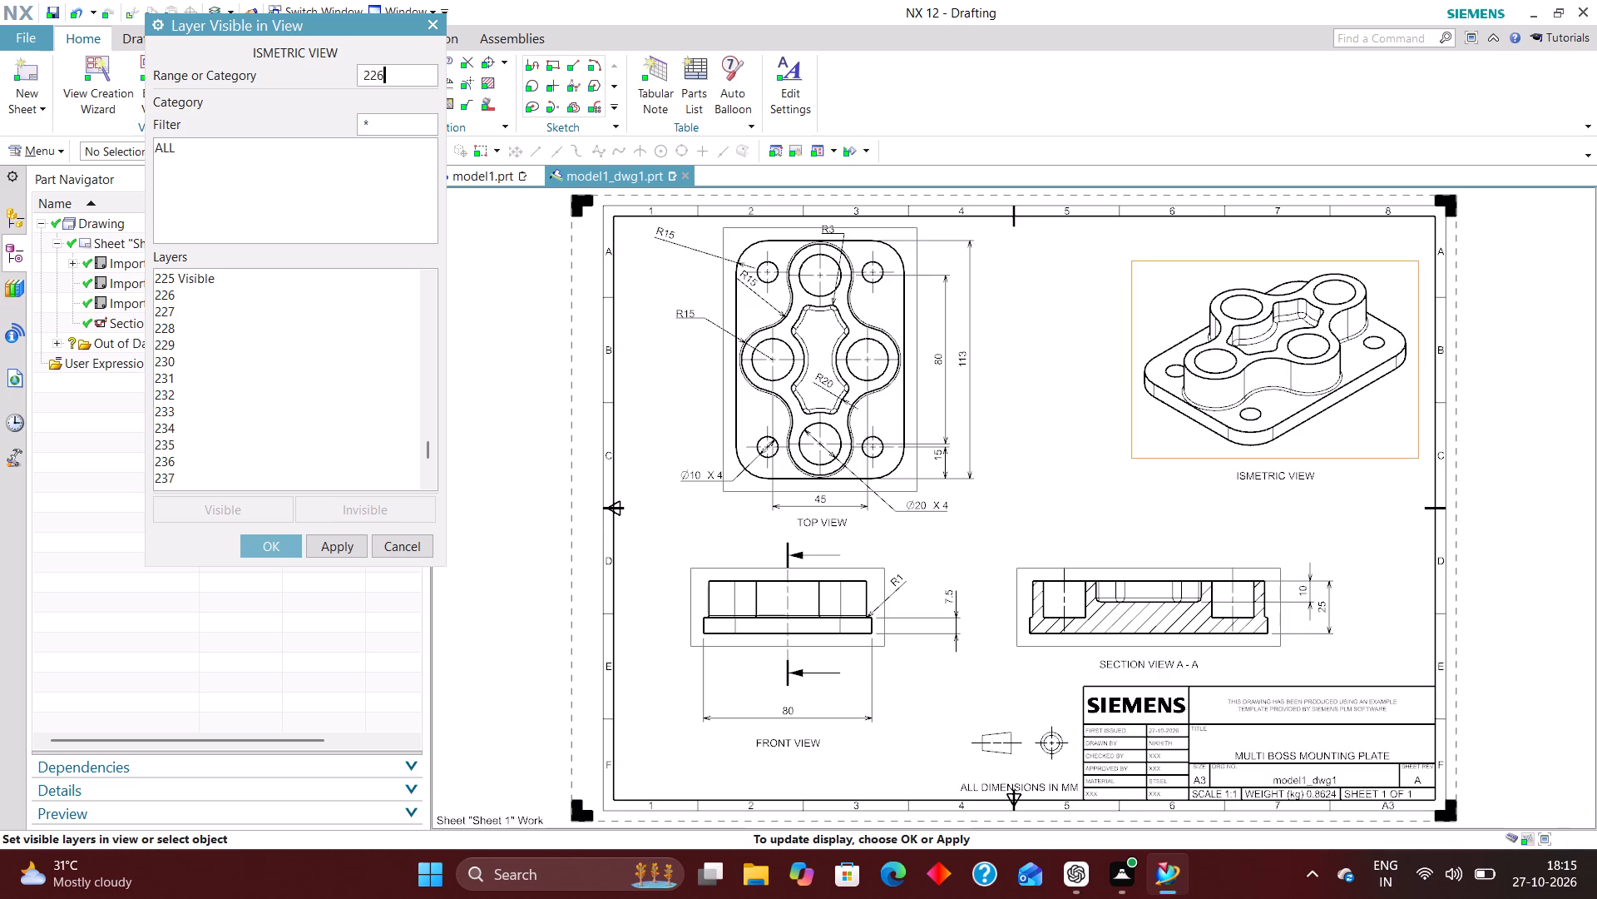
key("Return")
type("256")
key("Return")
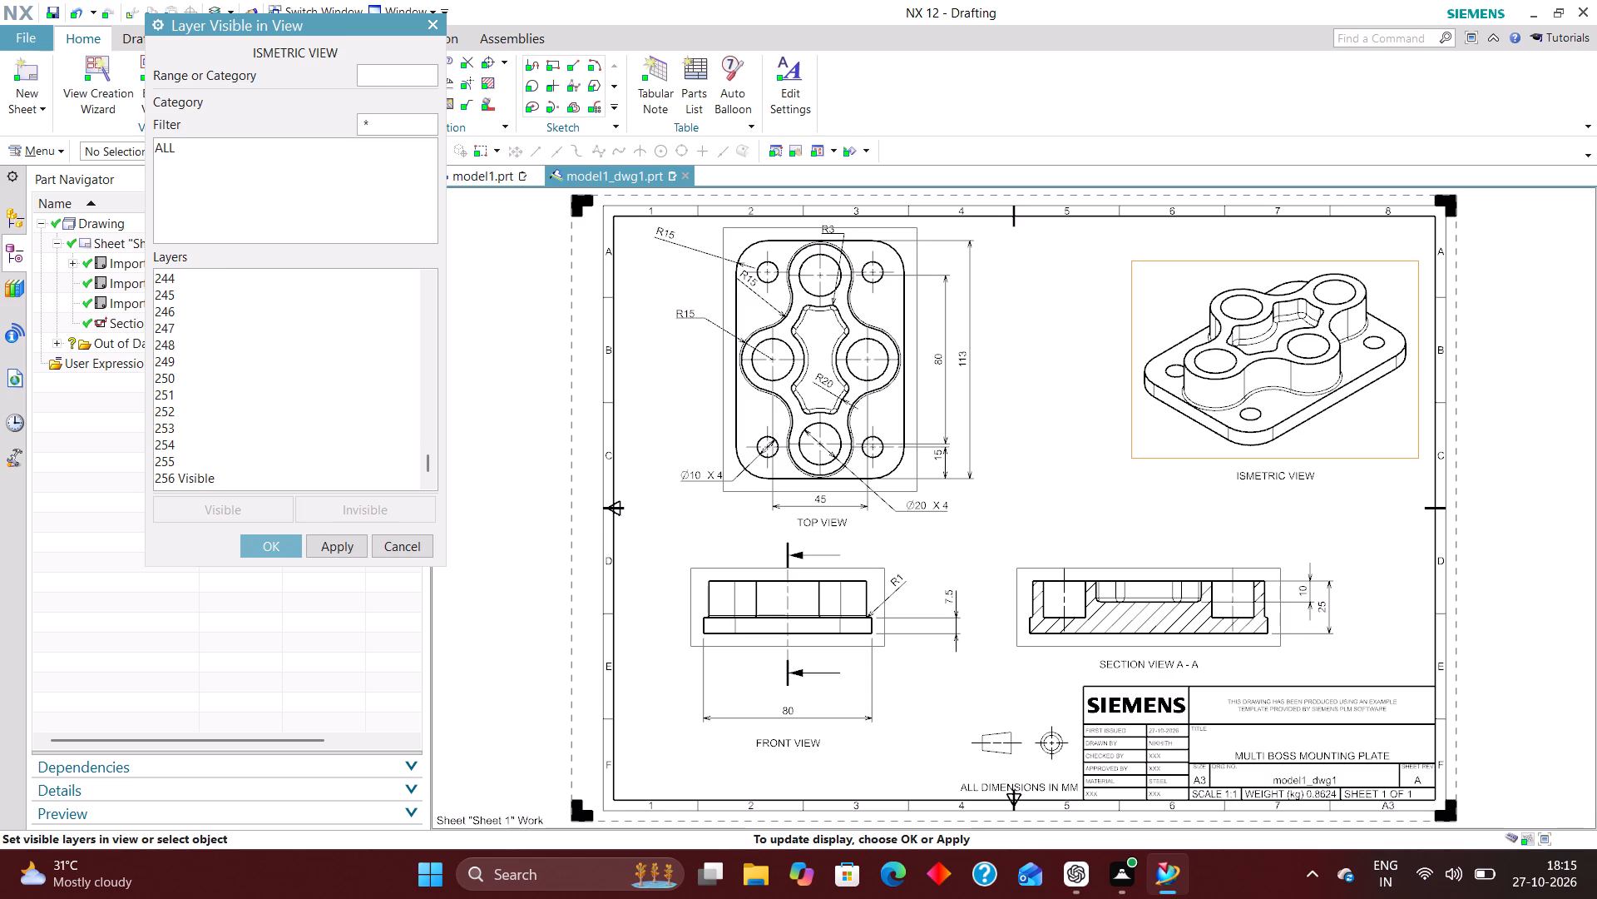
left_click(280, 548)
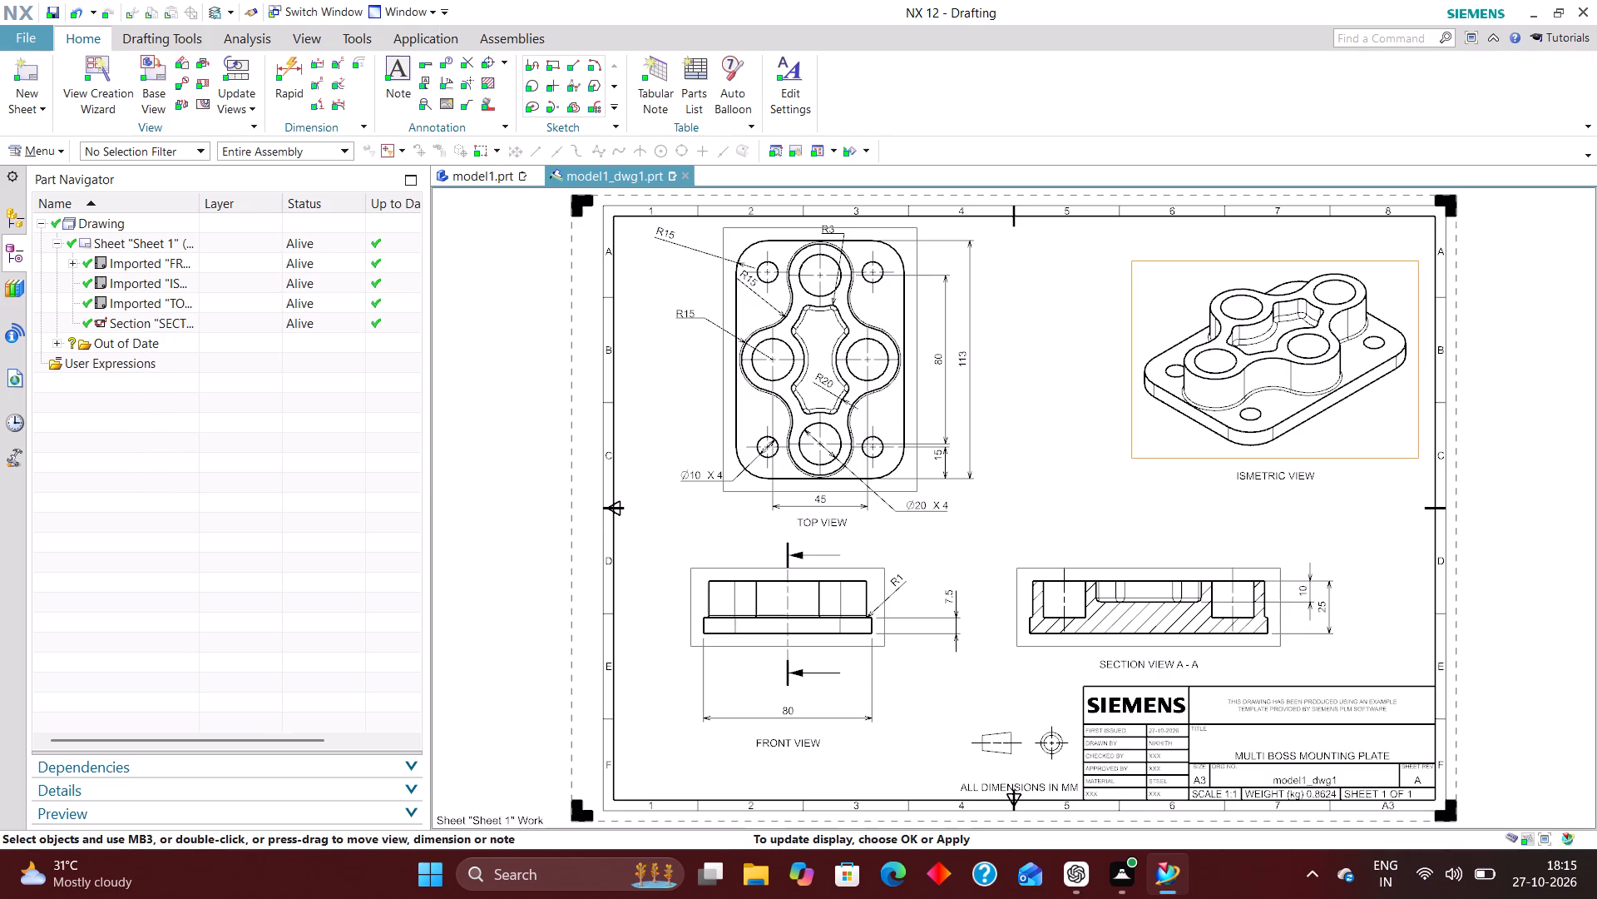
In TOP VIEW, make all layers invisible, and make only layers 2, 223, 224, 225, 226 and 256 visible.
left_click(207, 81)
left_click(273, 282)
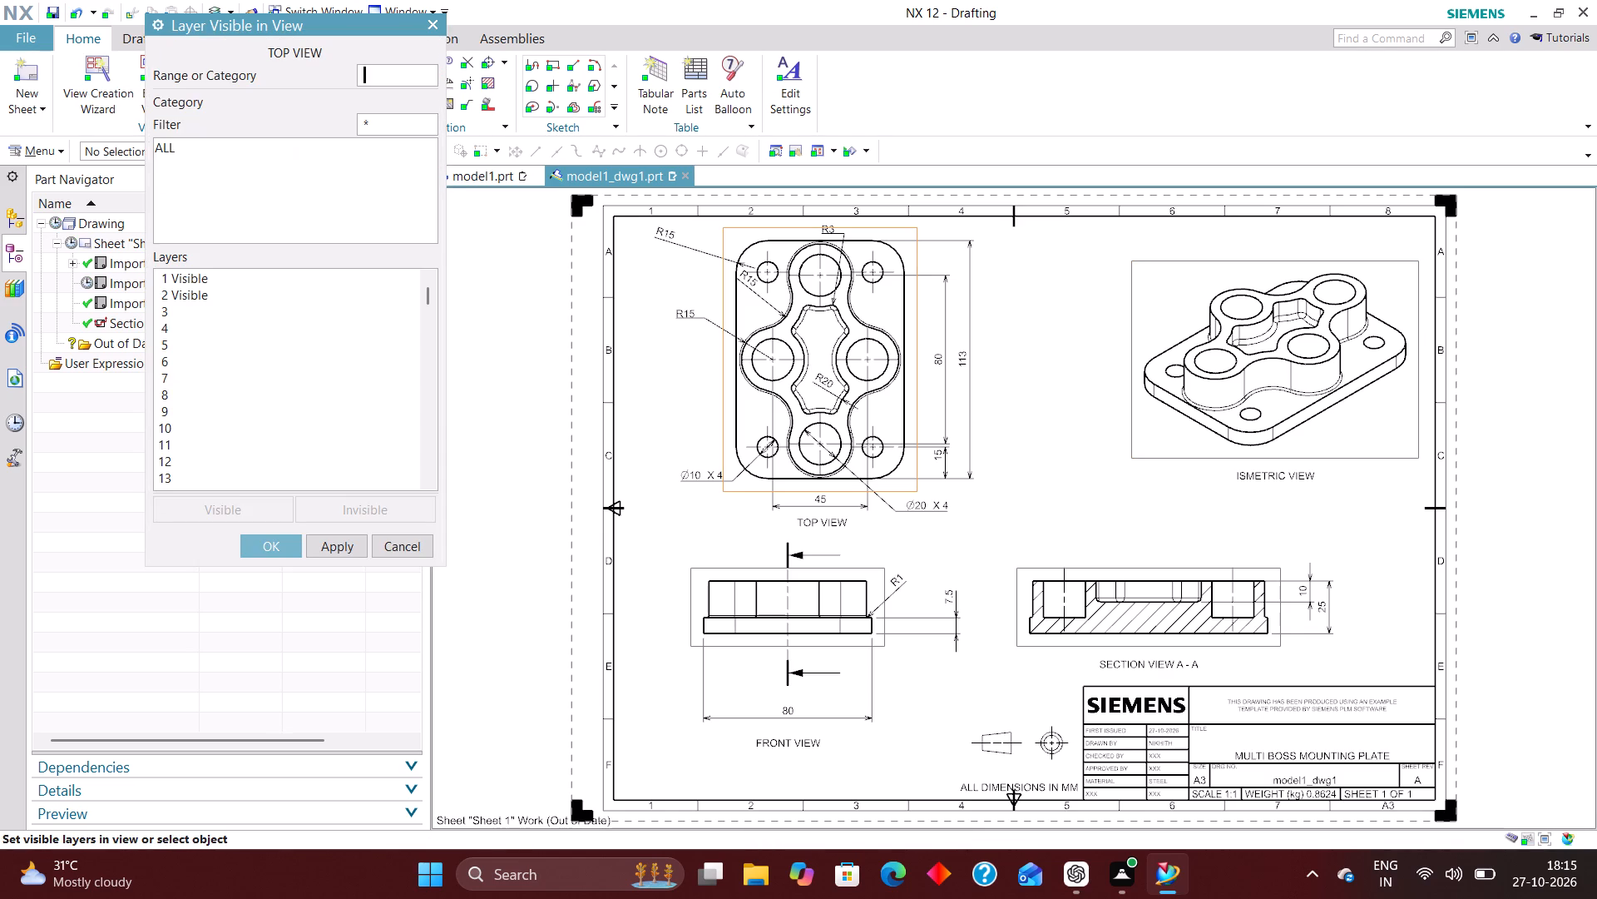
left_click(165, 149)
left_click(372, 504)
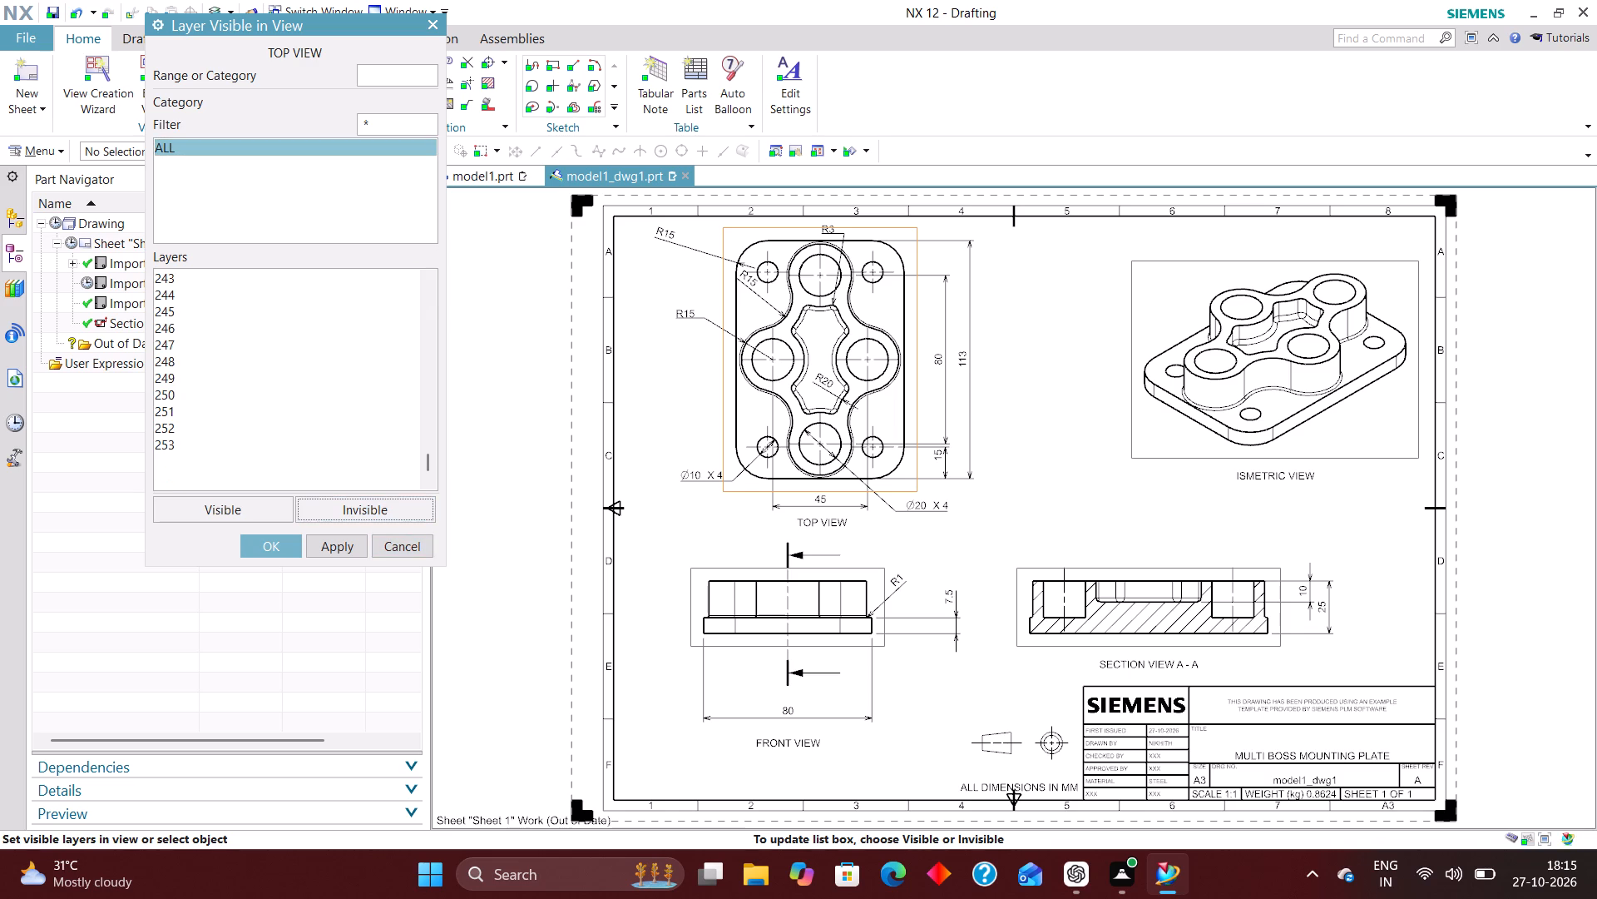
left_click(384, 75)
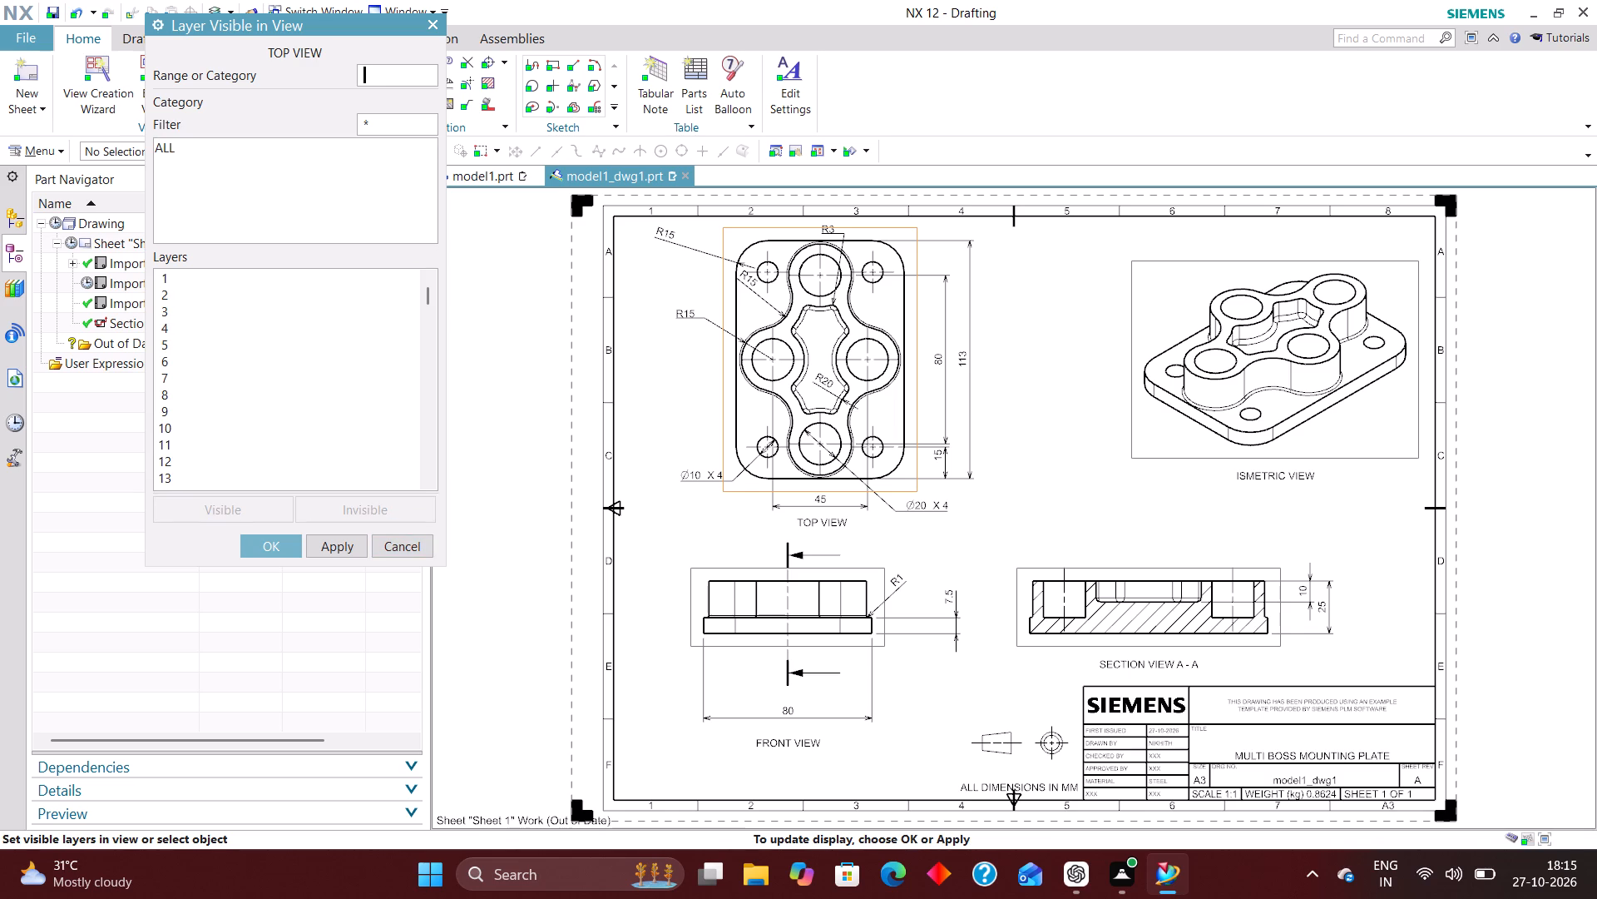
key("2")
key("Return")
type("223")
key("Return")
type("22")
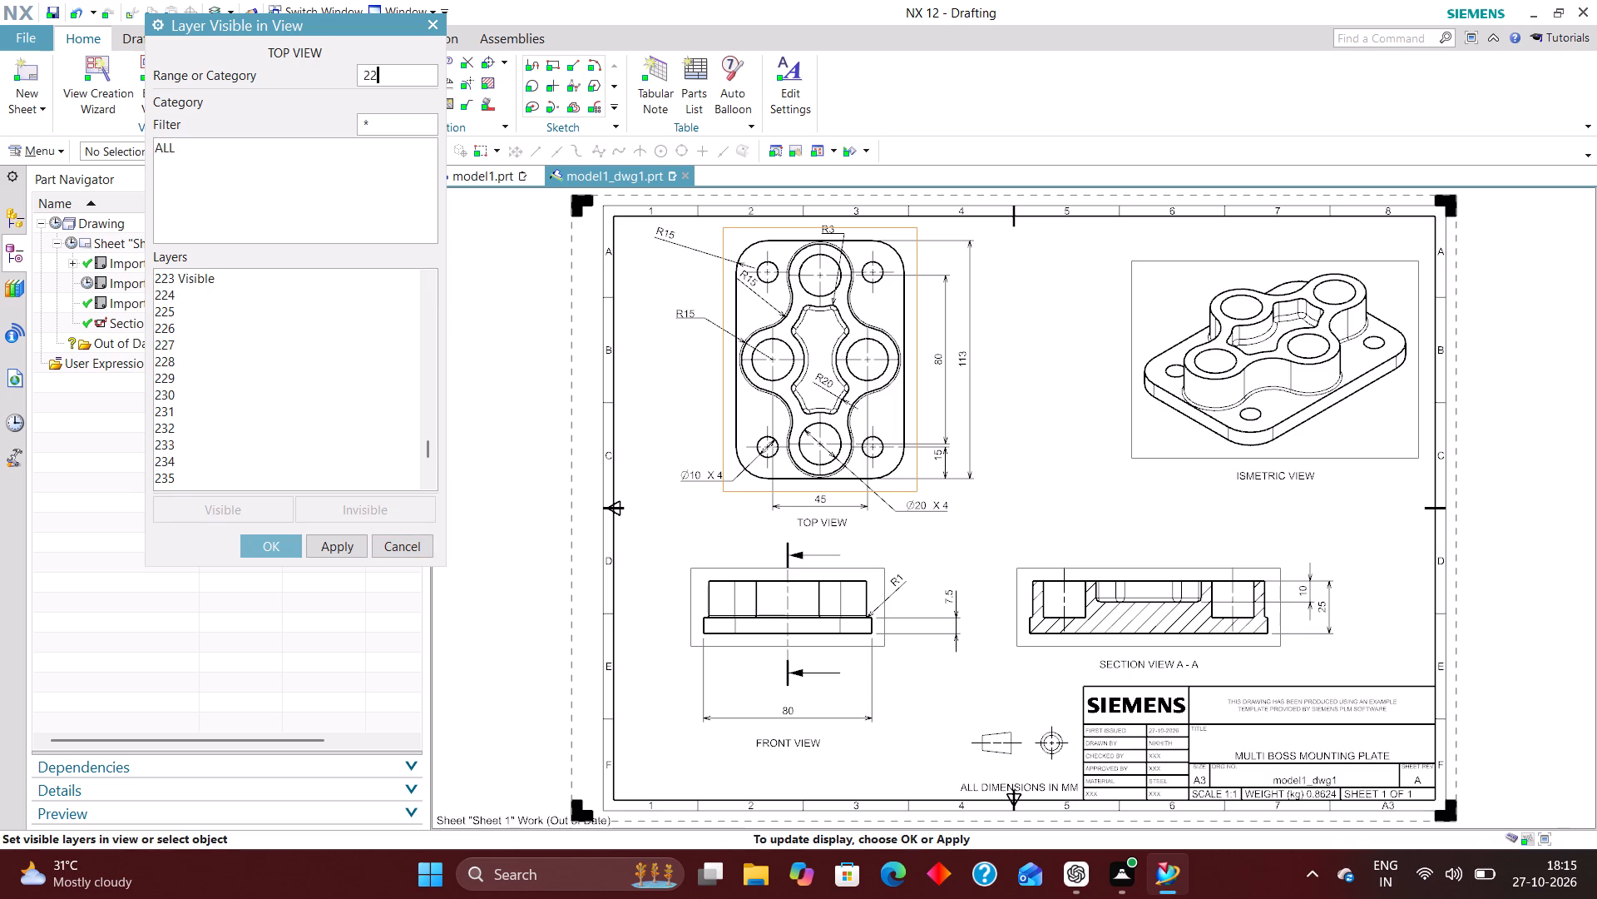
key("4")
key("Return")
type("225")
key("Return")
type("226")
key("Return")
type("256")
key("Return")
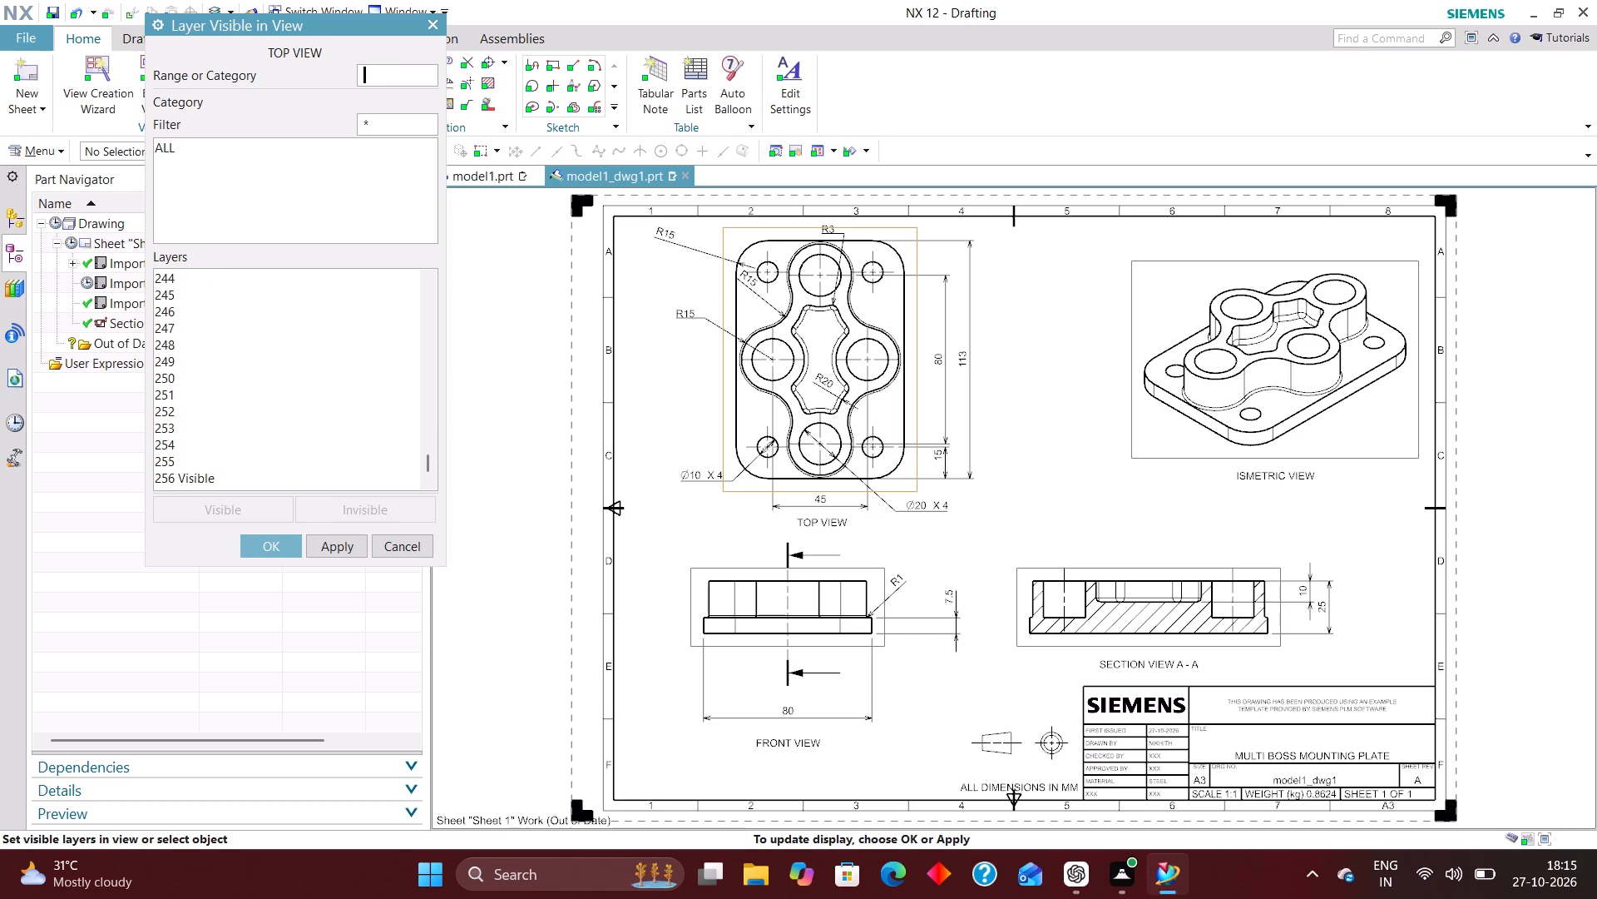
left_click(266, 548)
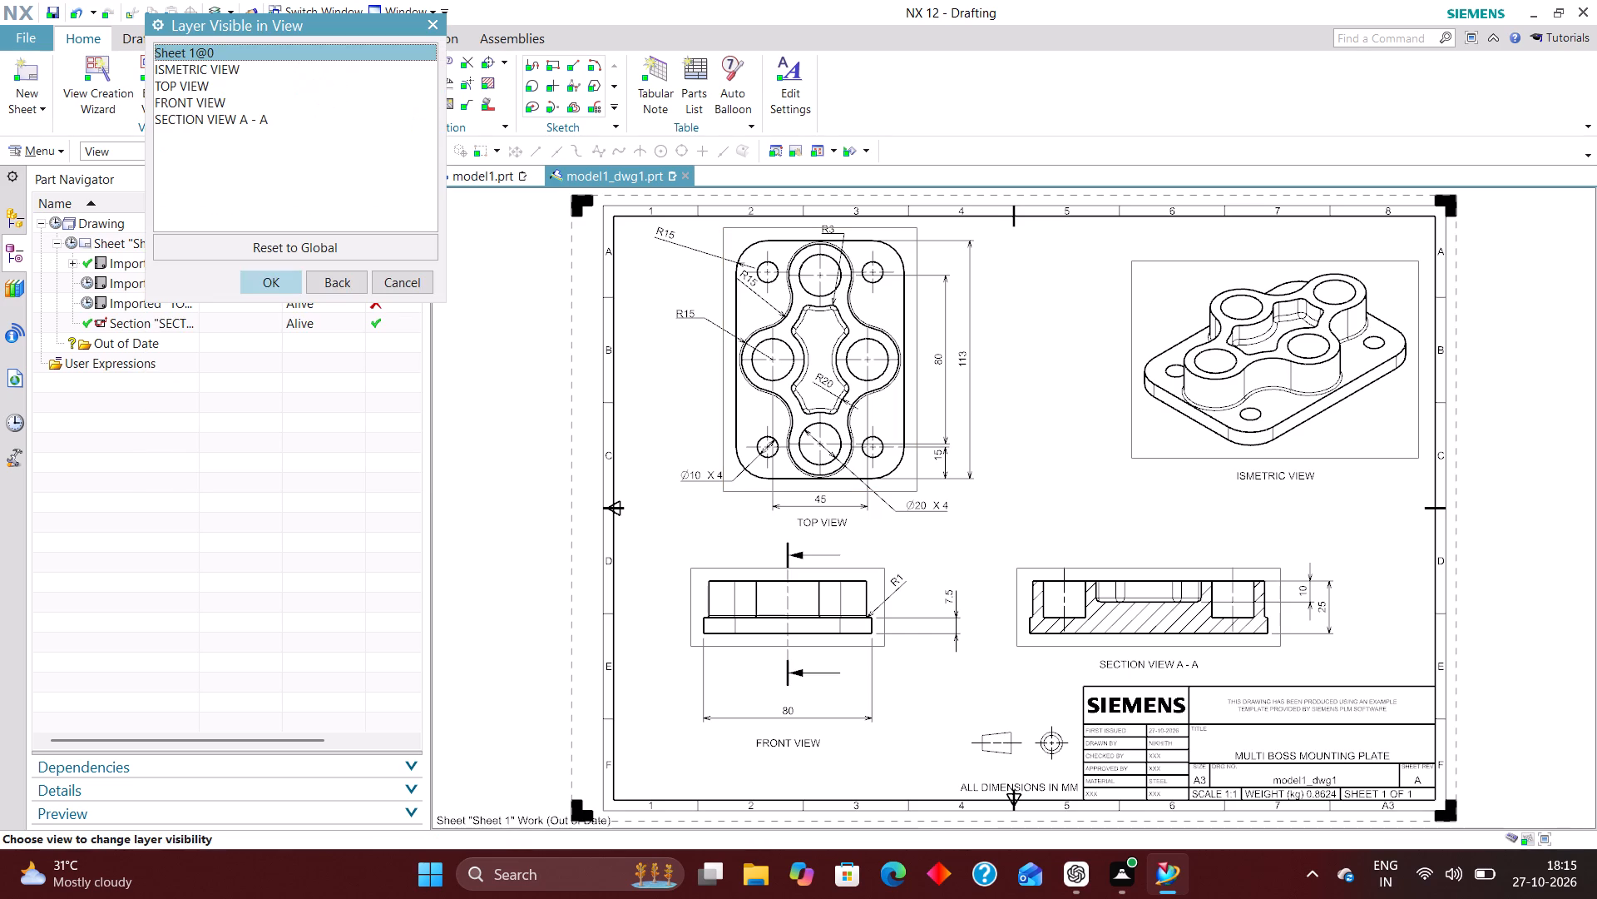
In FRONT VIEW, make all layers invisible, and make only layers 2, 223, 224, 225, 226 and 256 visible.
left_click(233, 98)
left_click(271, 290)
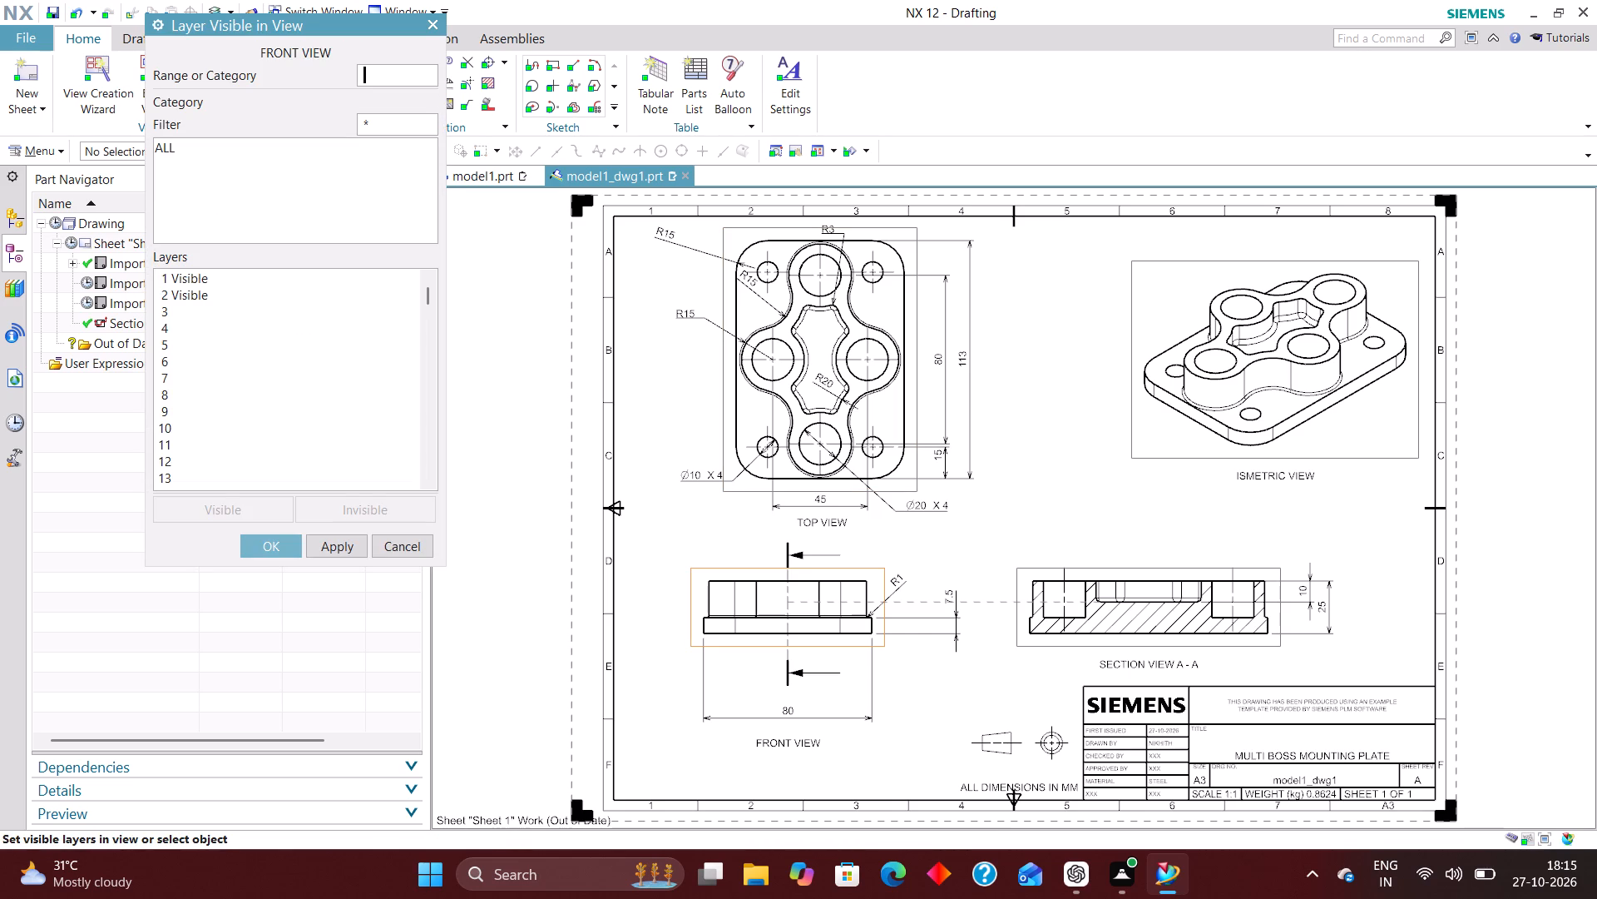
left_click(168, 142)
left_click(396, 506)
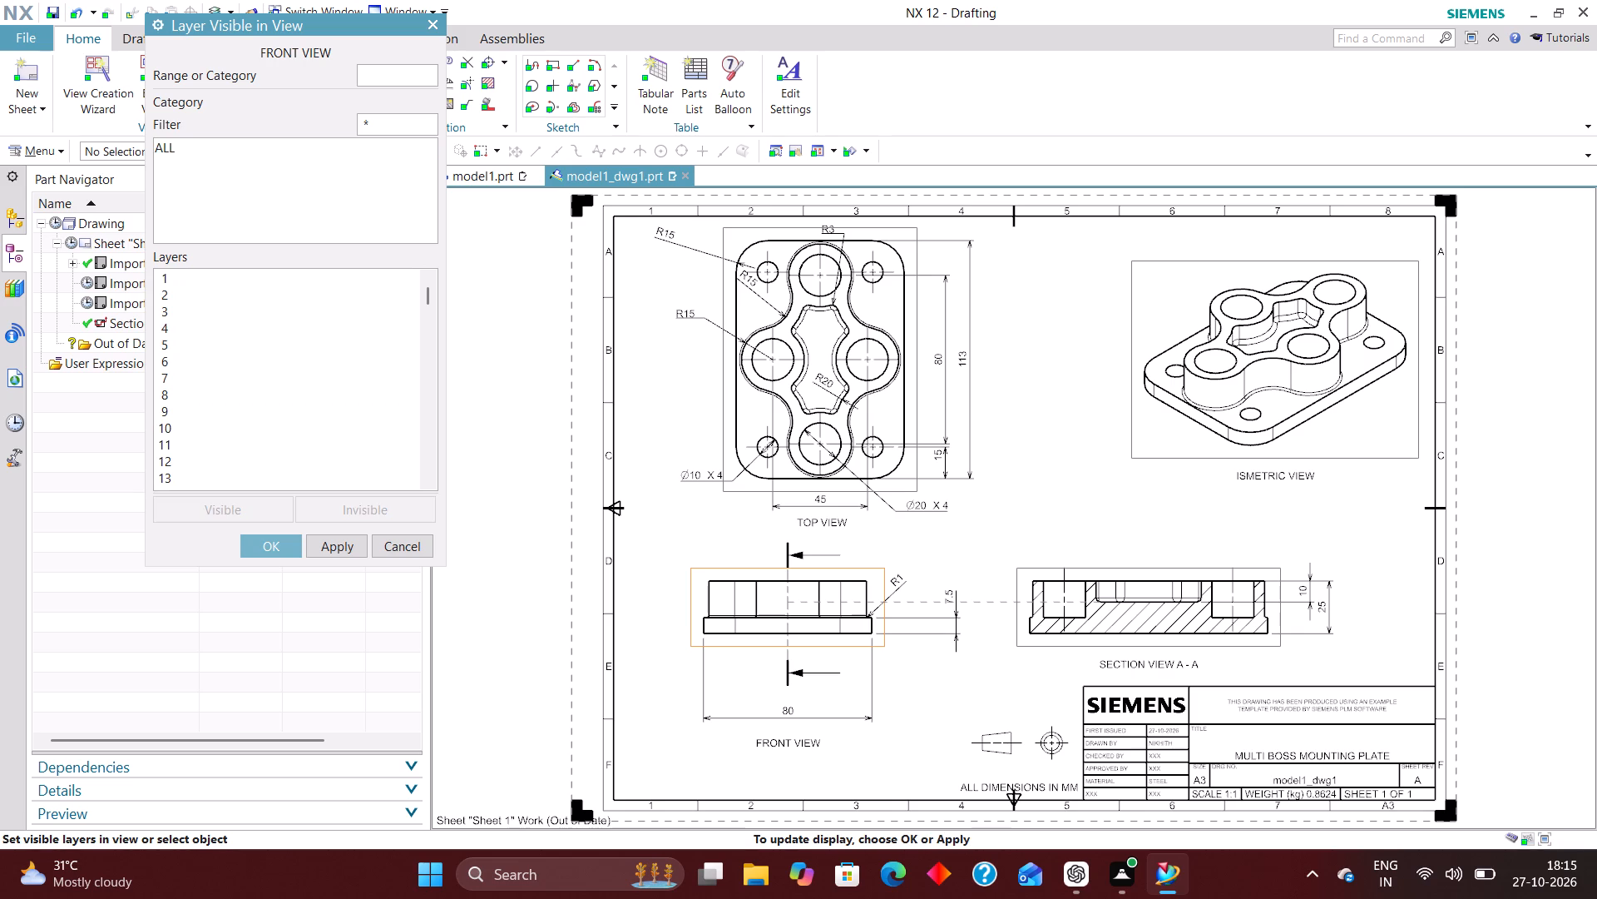
left_click(392, 78)
key("2")
key("Return")
type("223")
key("Return")
type("224")
key("Return")
type("225")
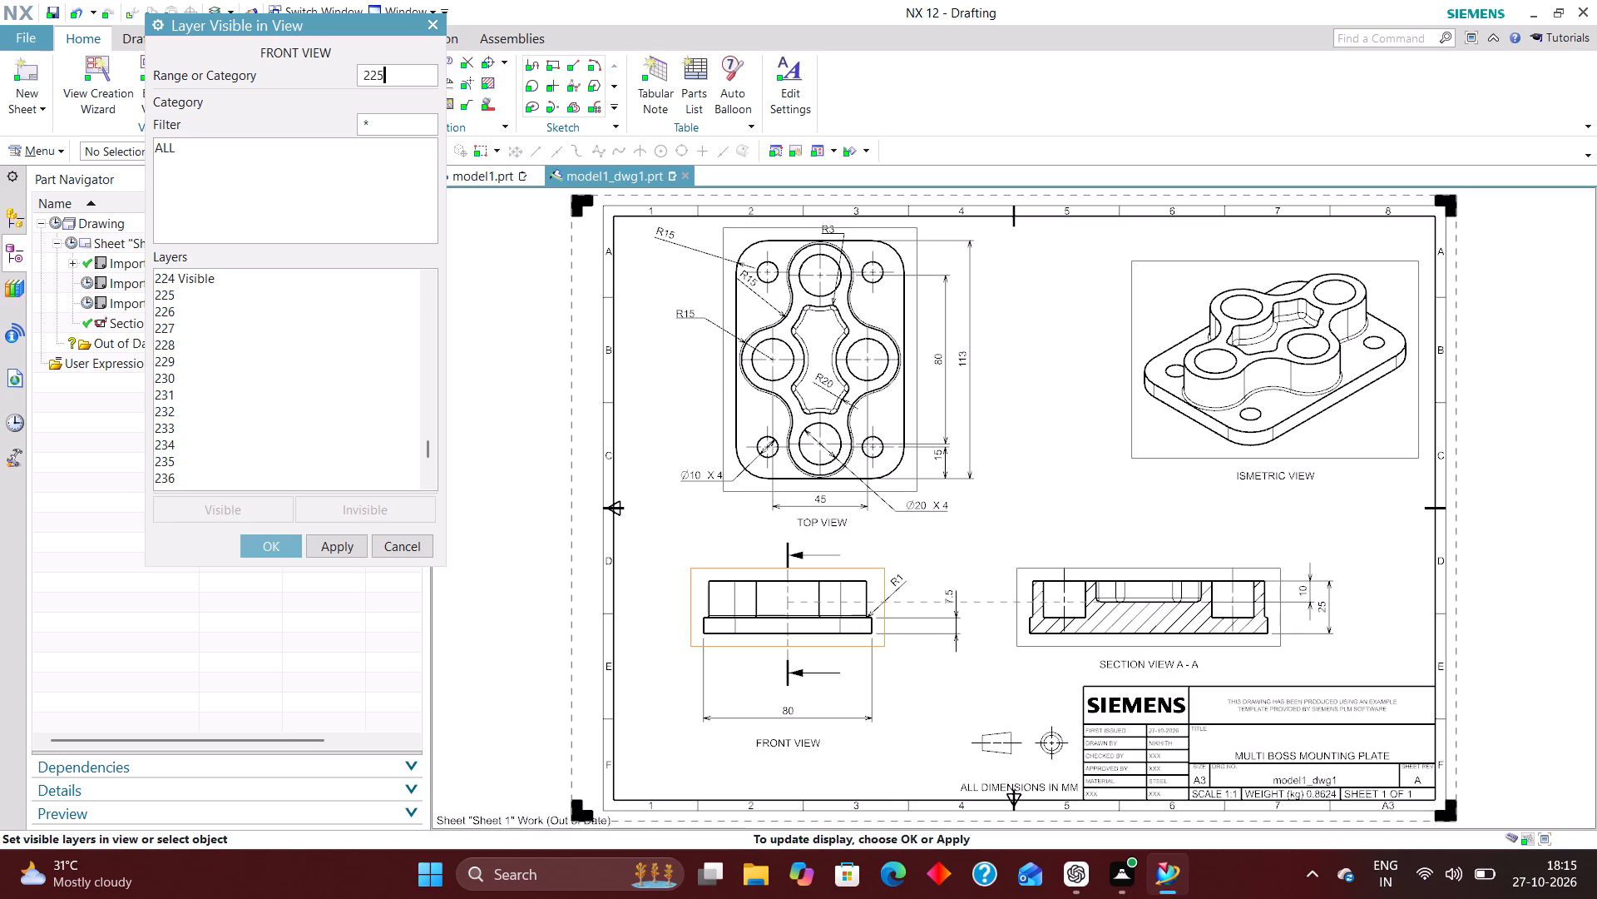
key("Return")
type("226")
key("Return")
type("256")
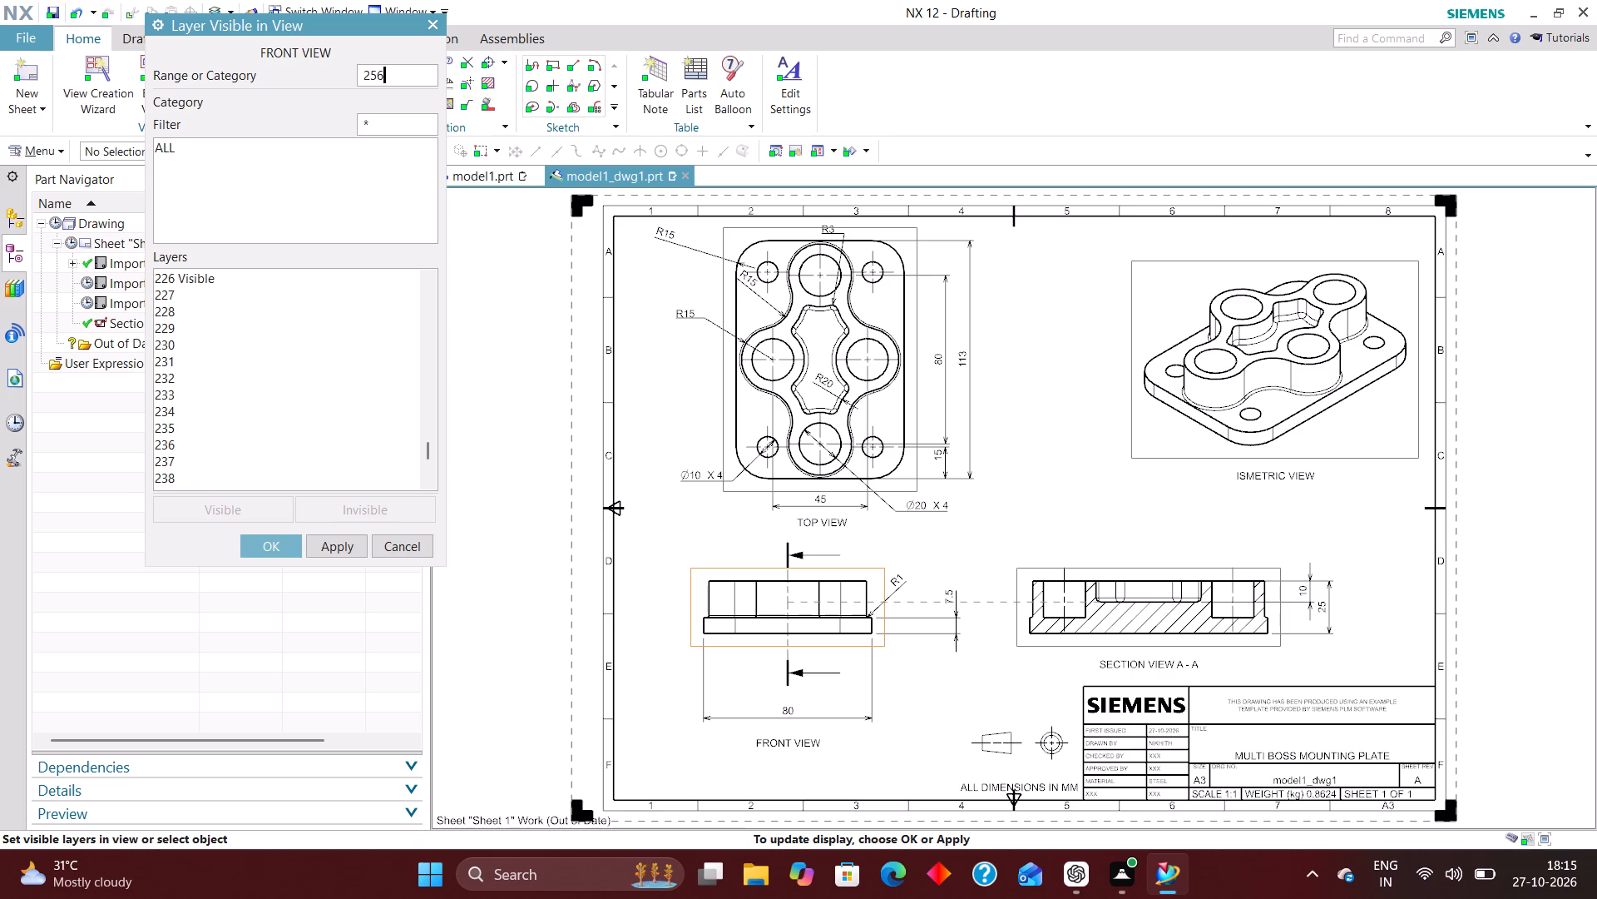
key("Return")
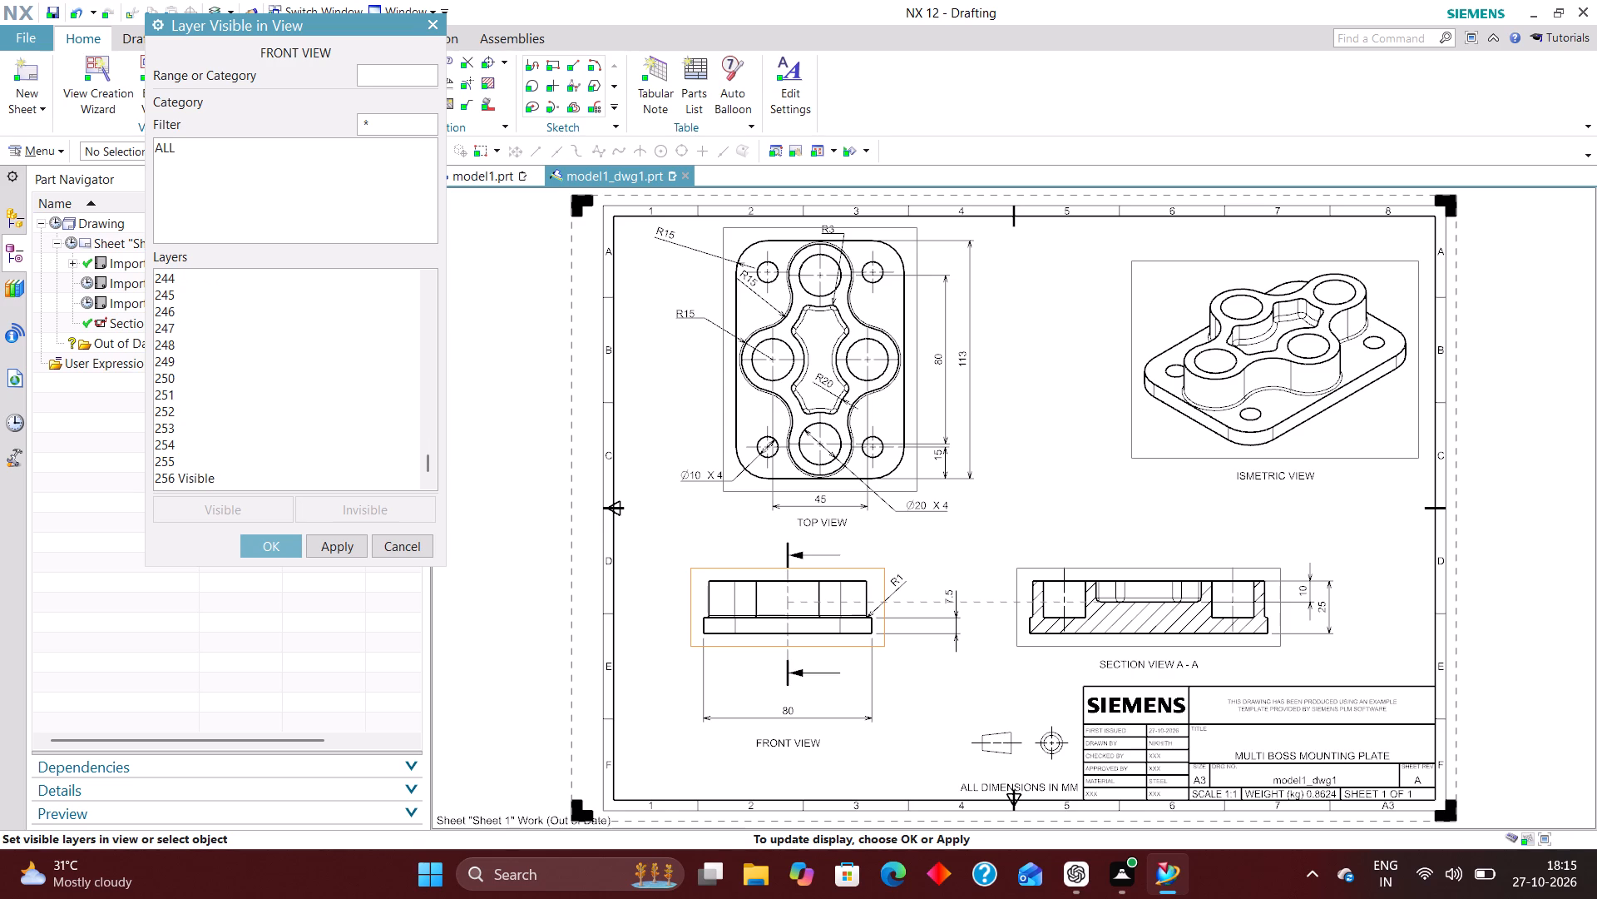
left_click(267, 550)
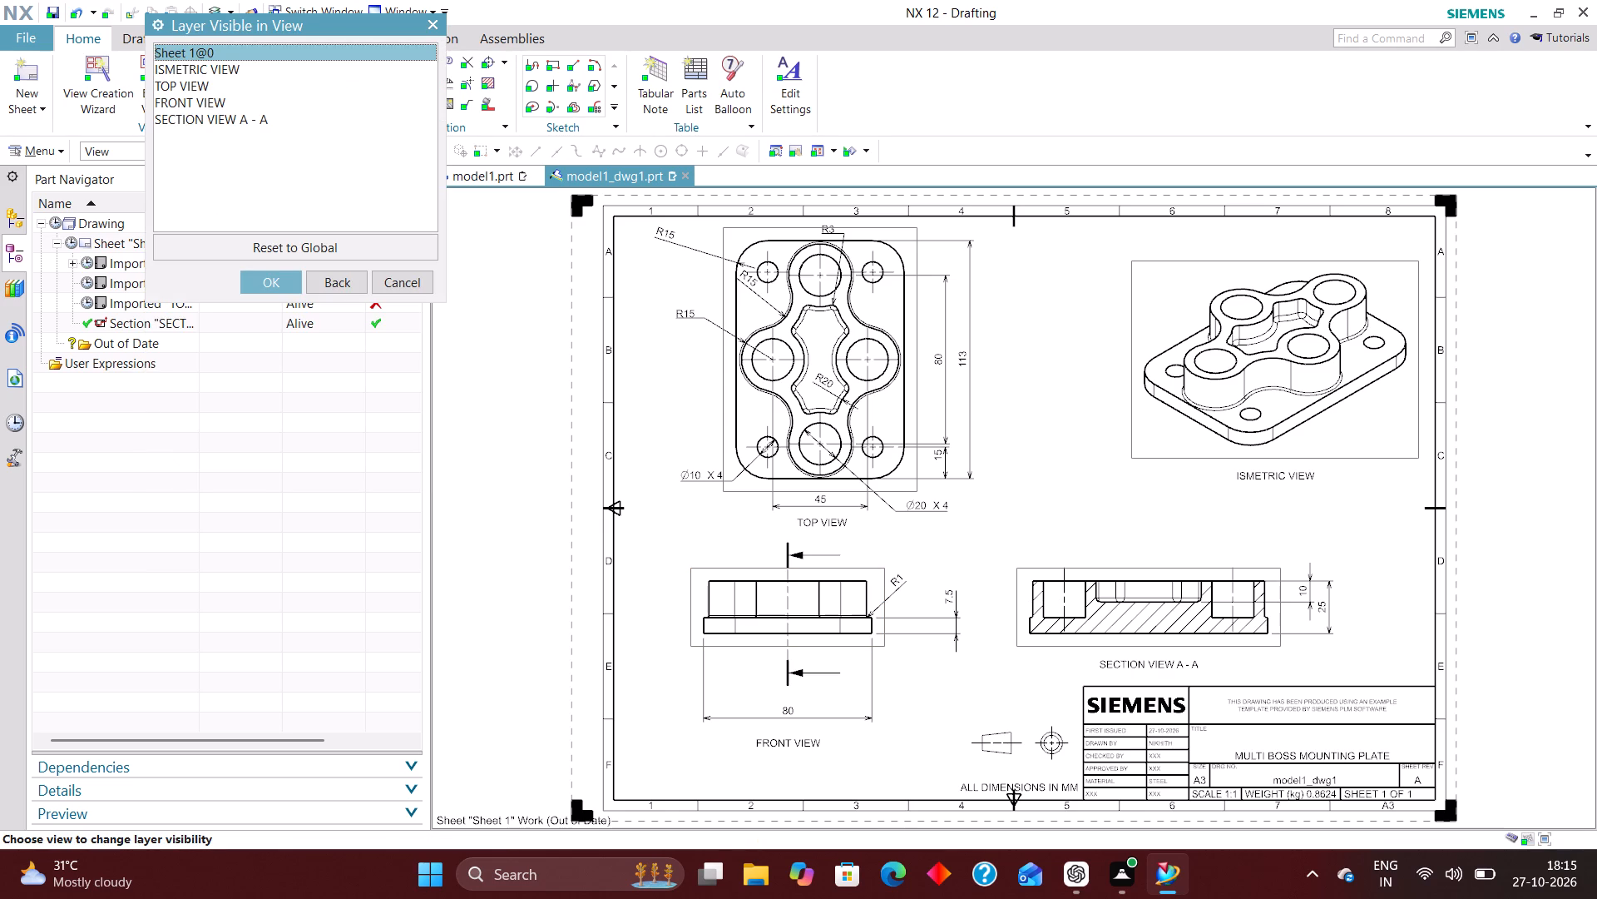
In SECTION VIEW A - A, make all layers invisible except 2, 223, 224, 225, 226 and 256, and finish the view layer settings.
left_click(216, 121)
left_click(268, 284)
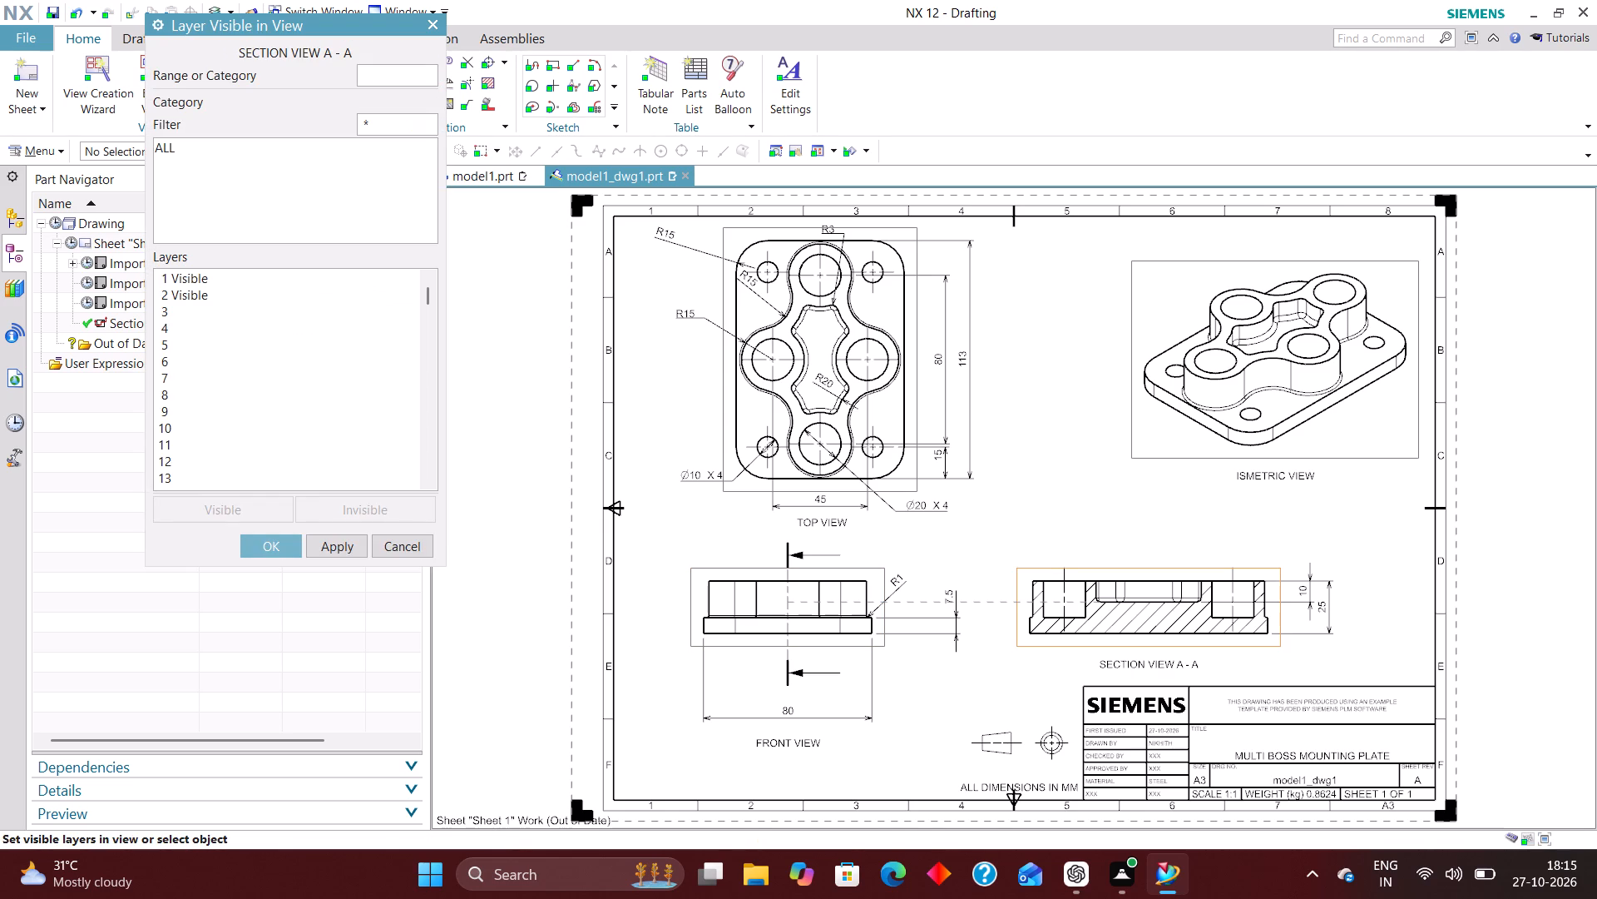
left_click(158, 149)
left_click(402, 511)
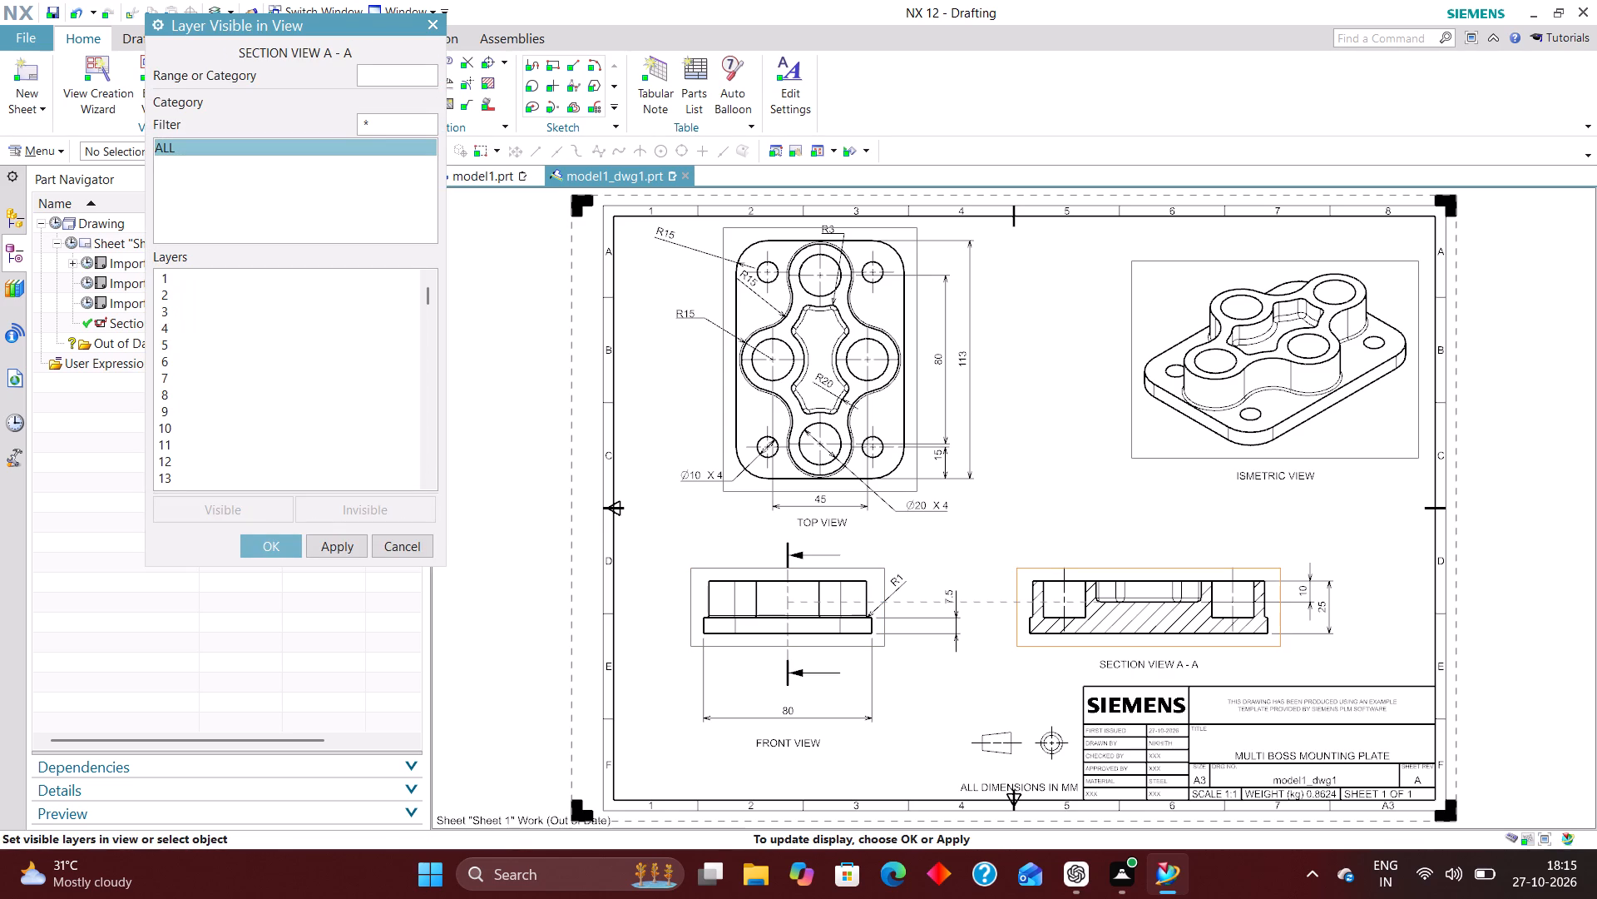
left_click(393, 78)
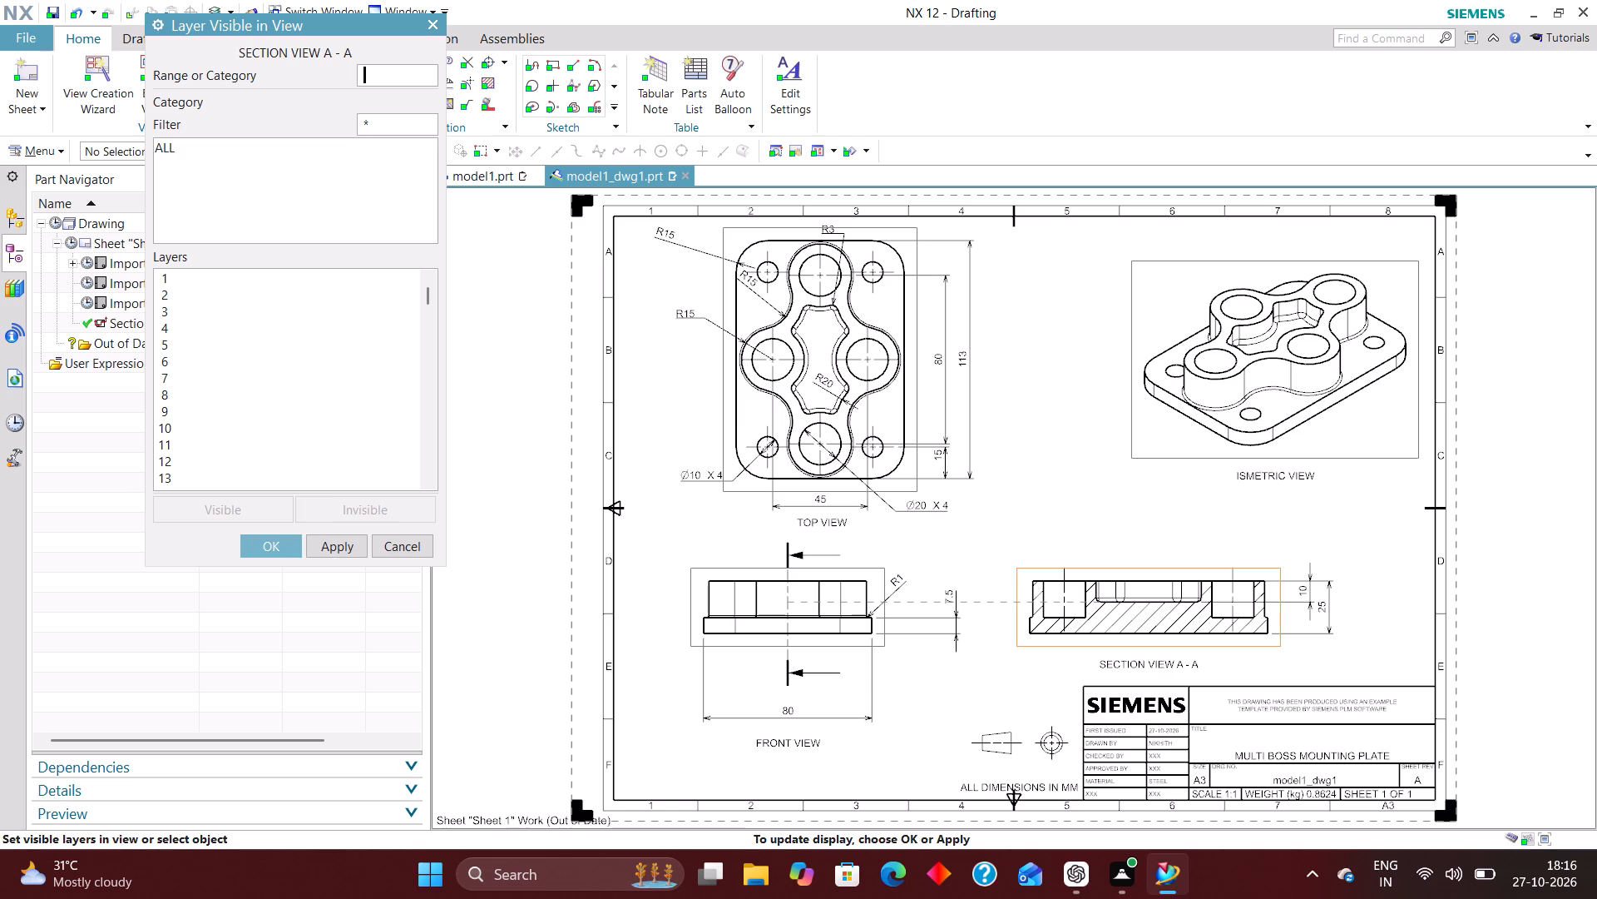
key("2")
key("Return")
key("Return")
type("223")
key("Return")
type("224")
key("Return")
type("225")
key("Return")
type("226")
key("Return")
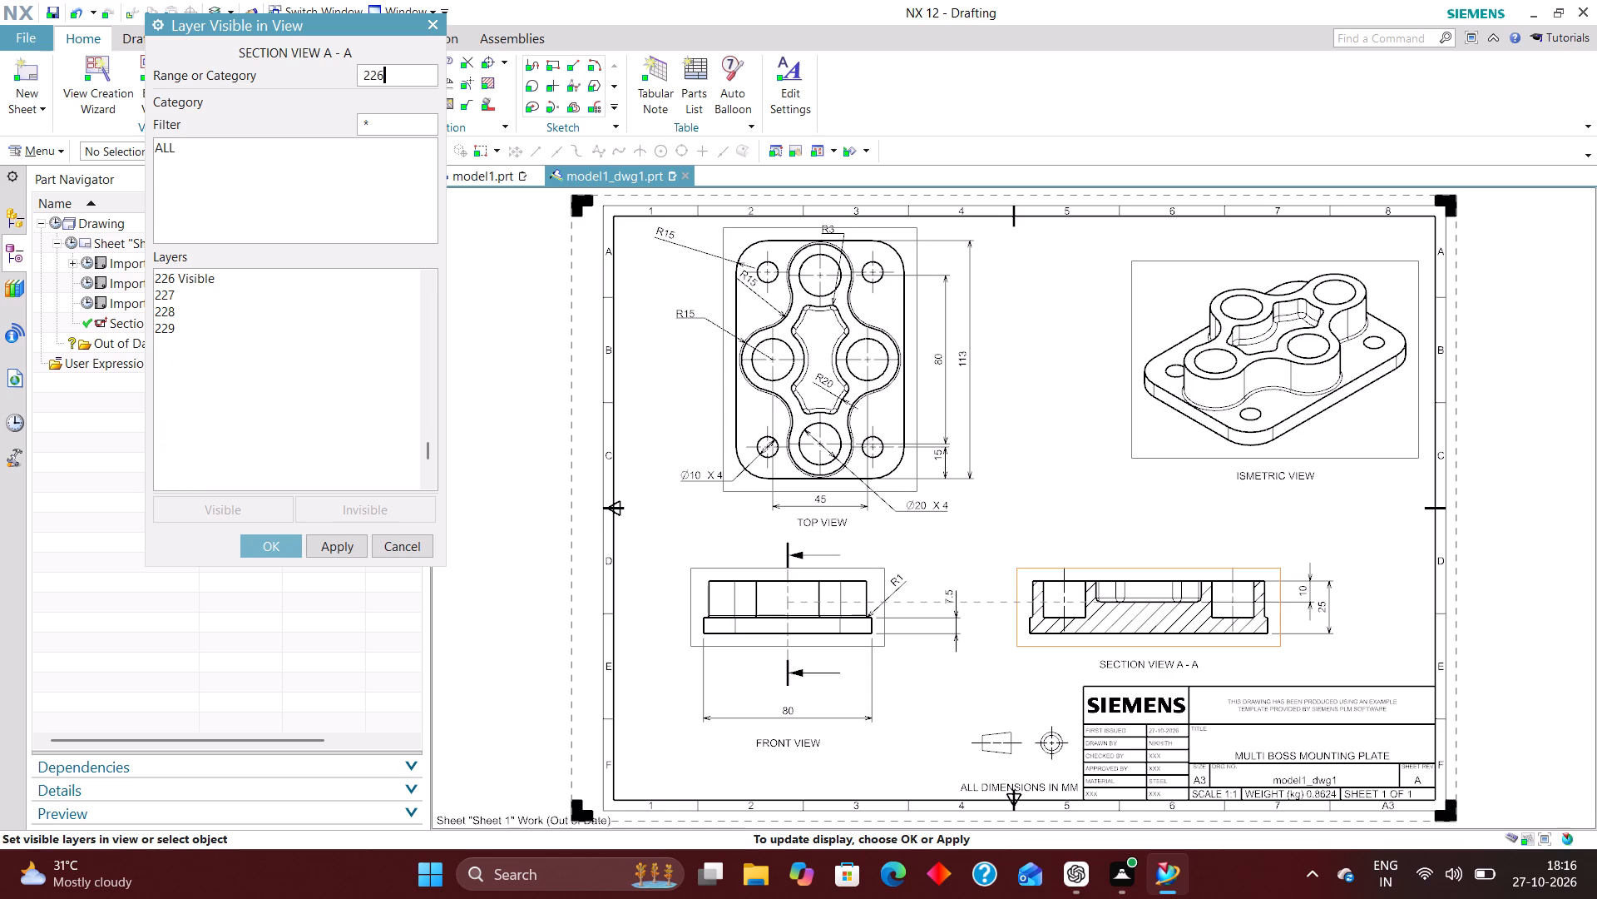
type("256")
key("Return")
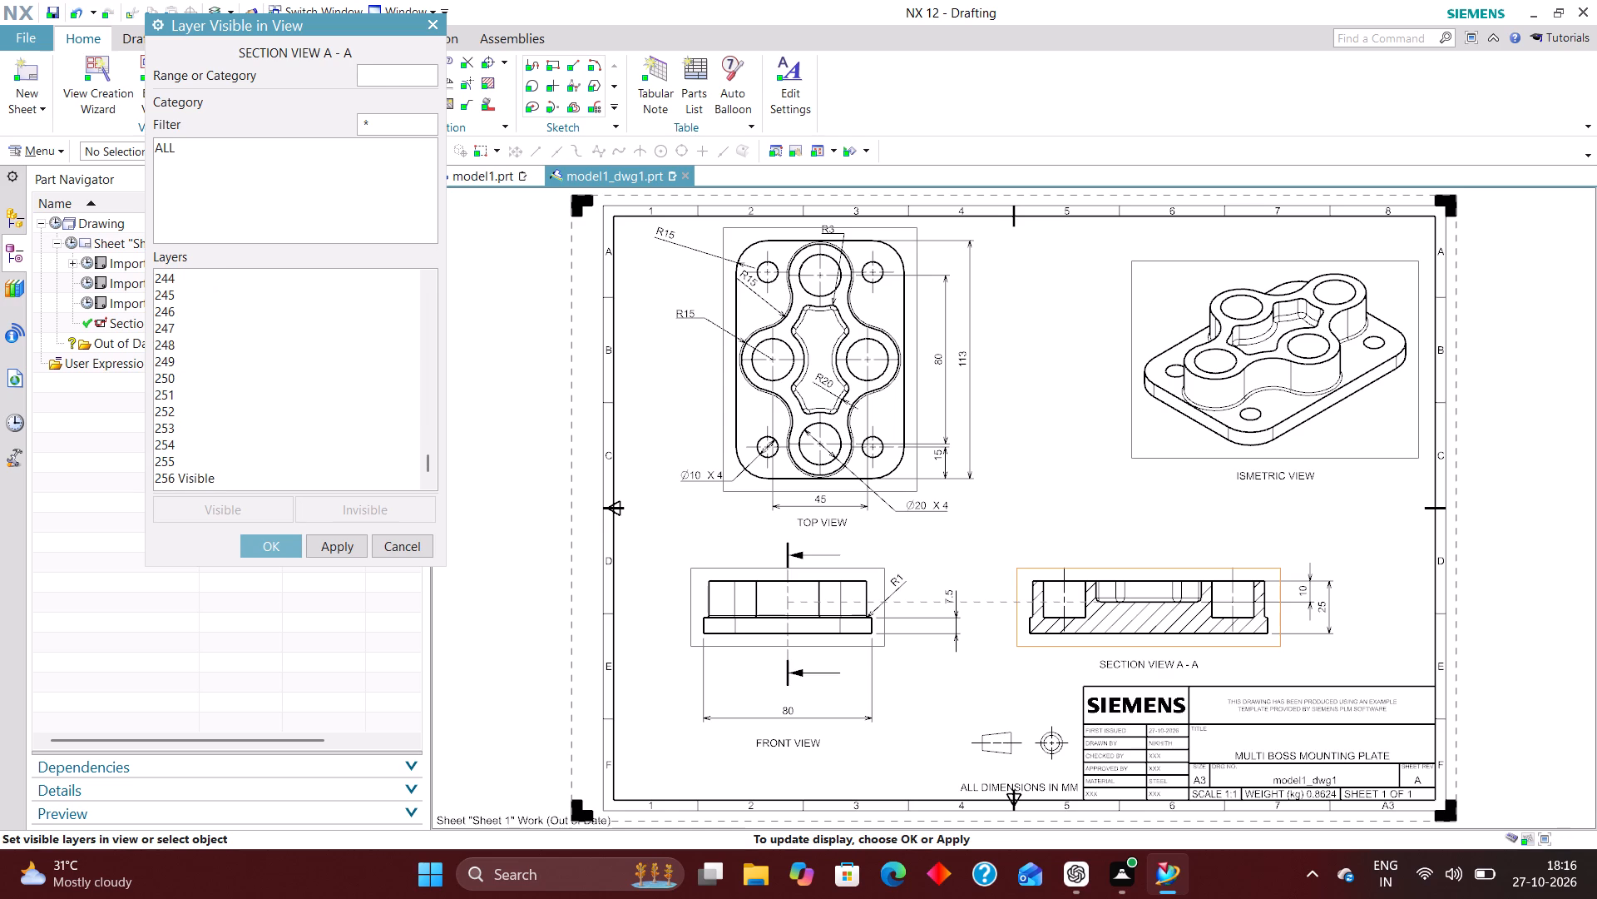
left_click(272, 542)
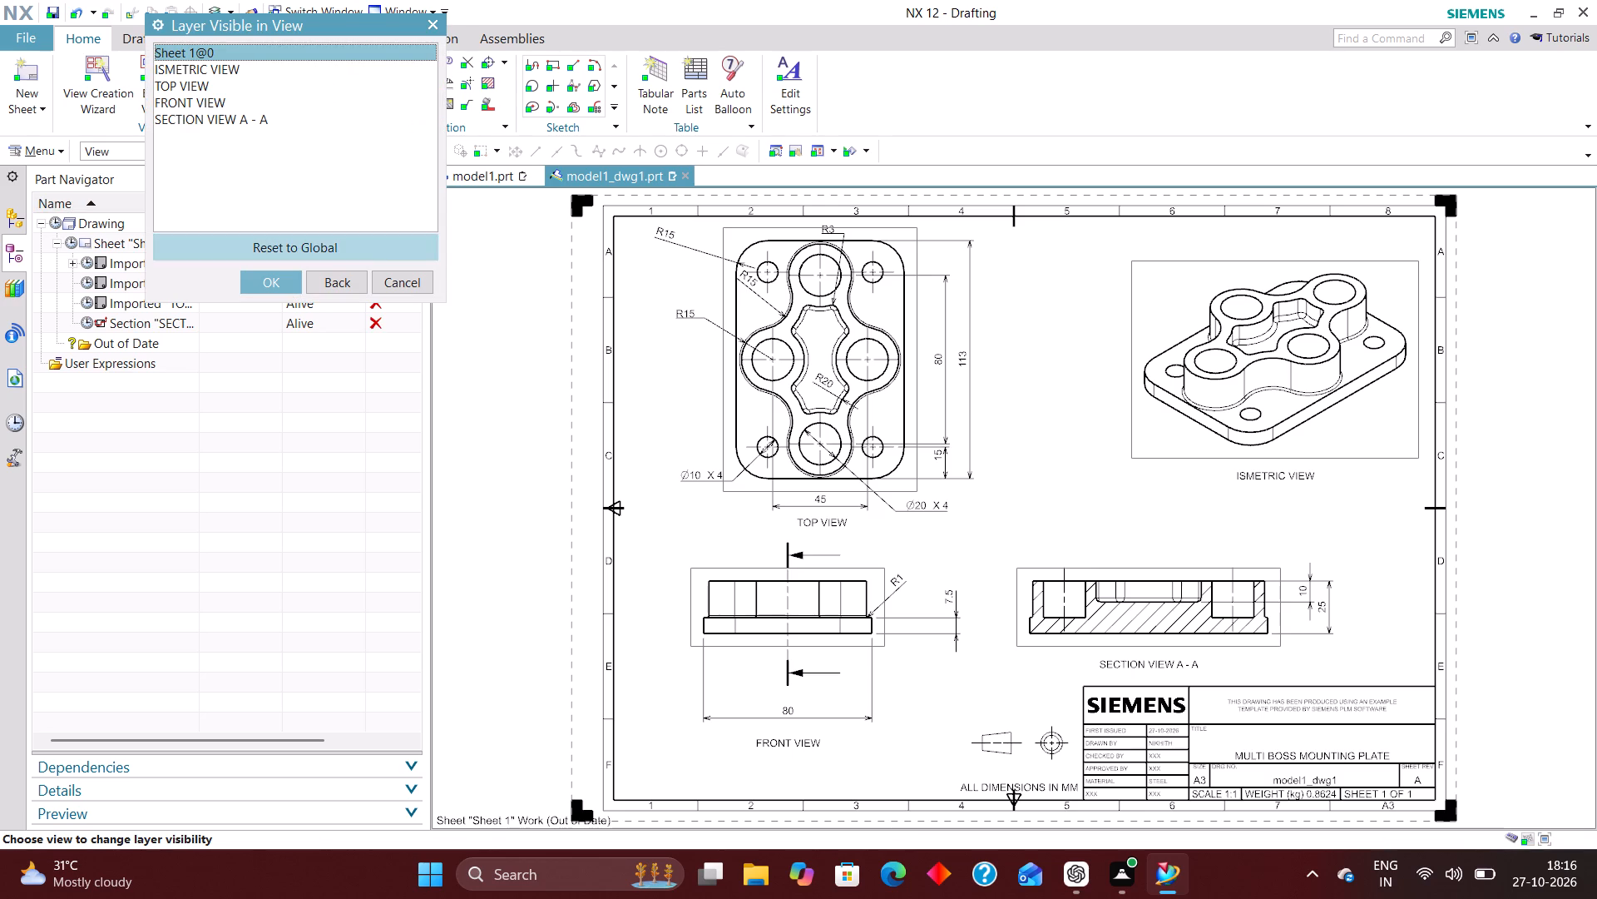
left_click(395, 286)
Update the drawing's out-of-date views.
left_click(53, 220)
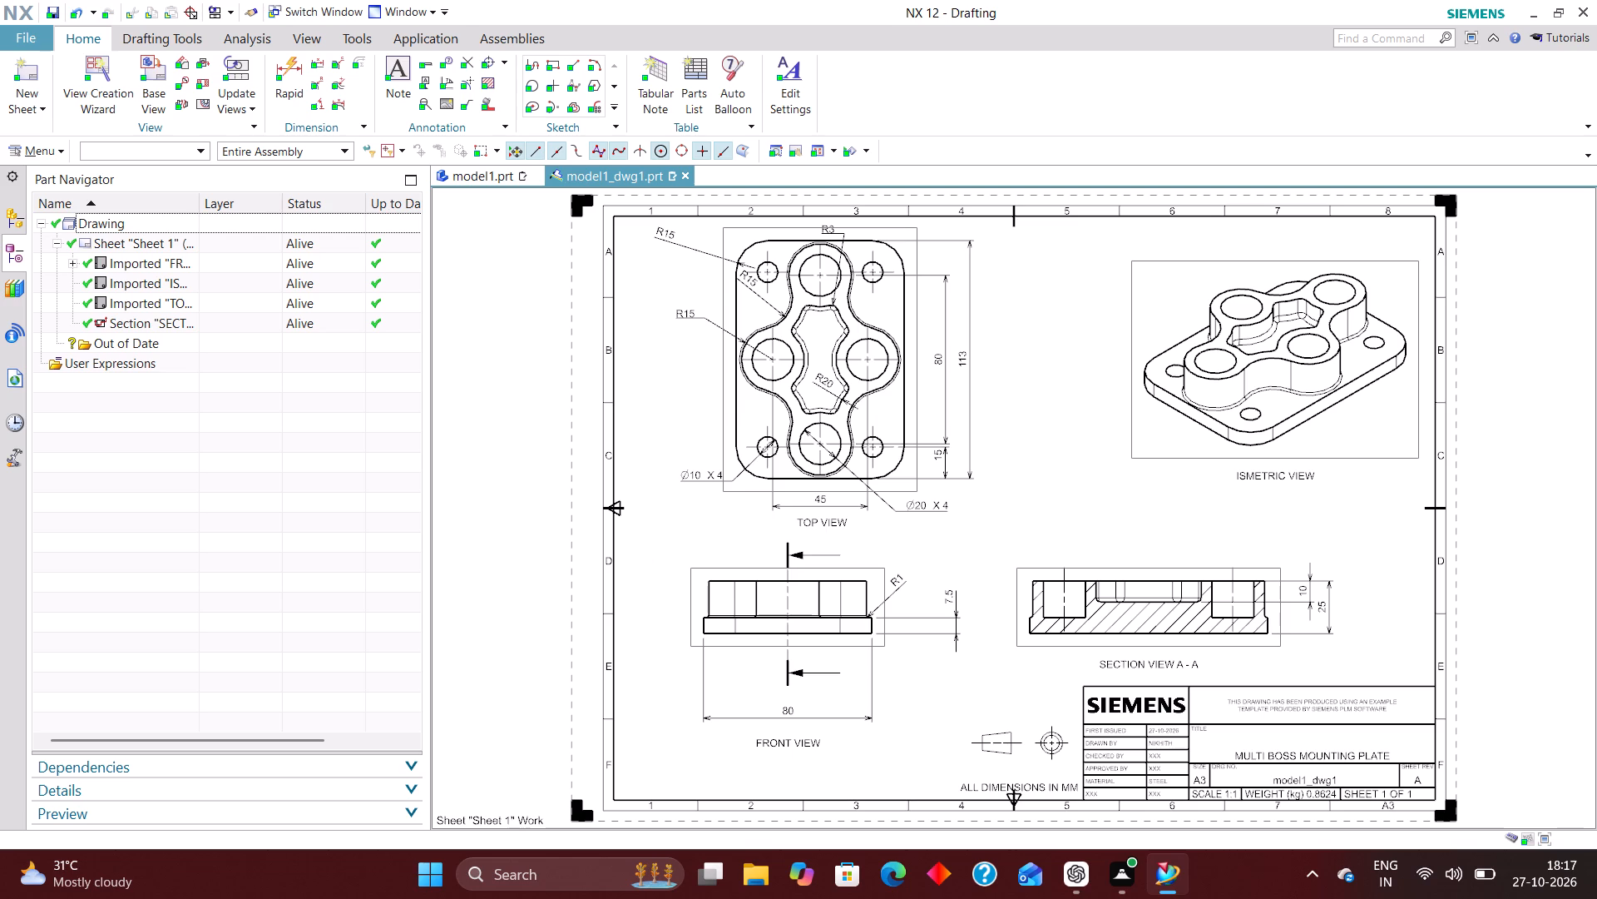
Restrict selection on the drawing sheet to dimensions only.
left_click(130, 144)
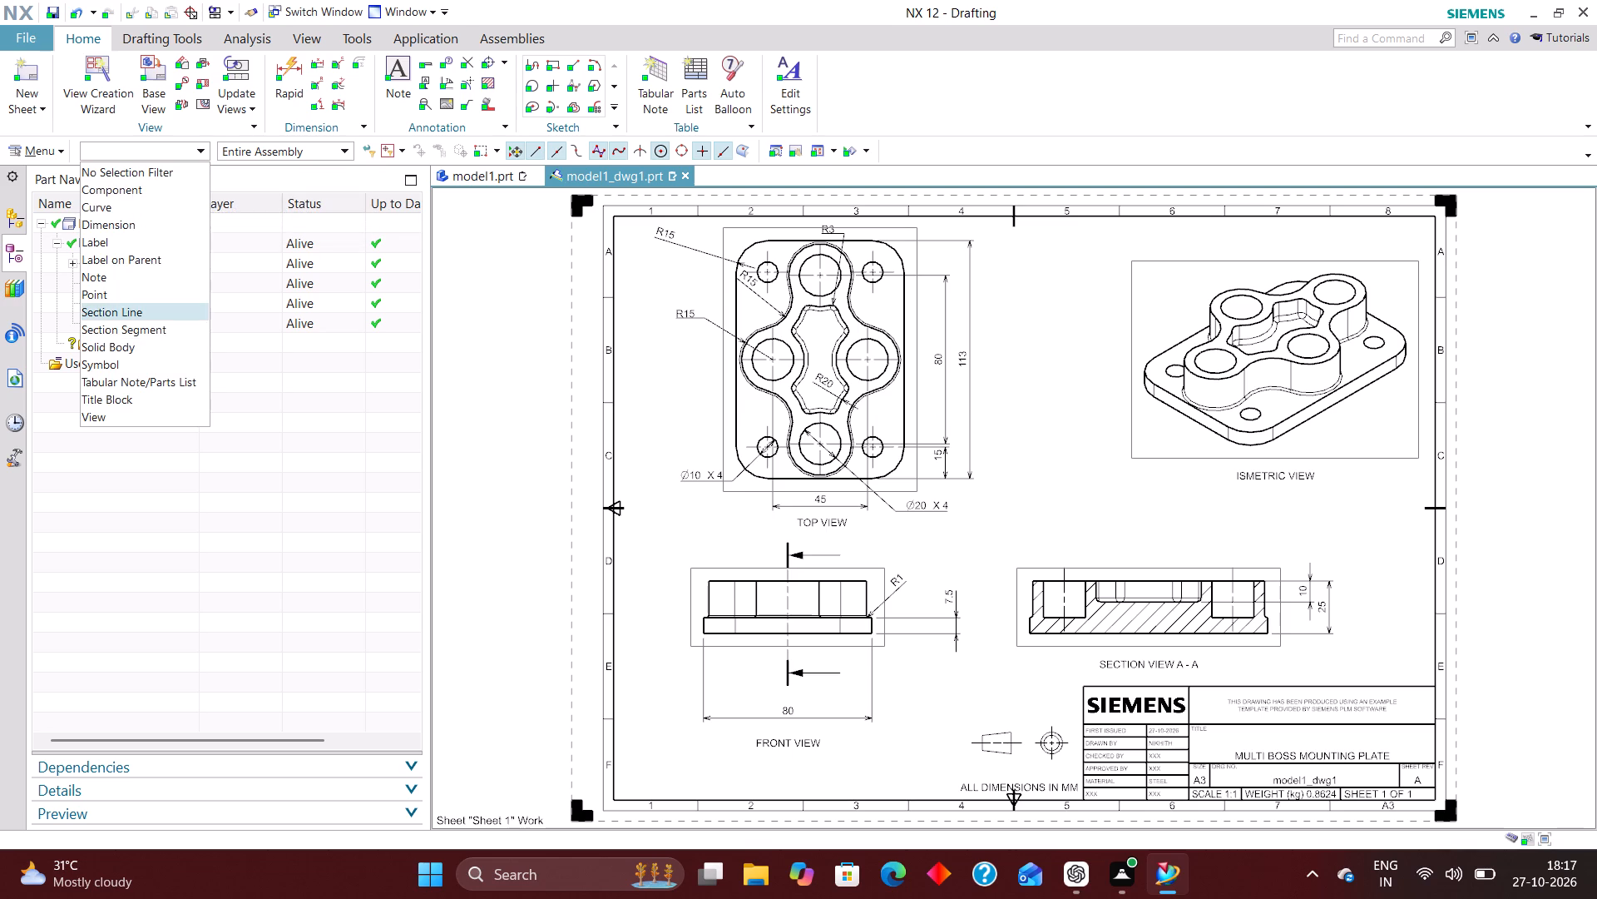
left_click(131, 226)
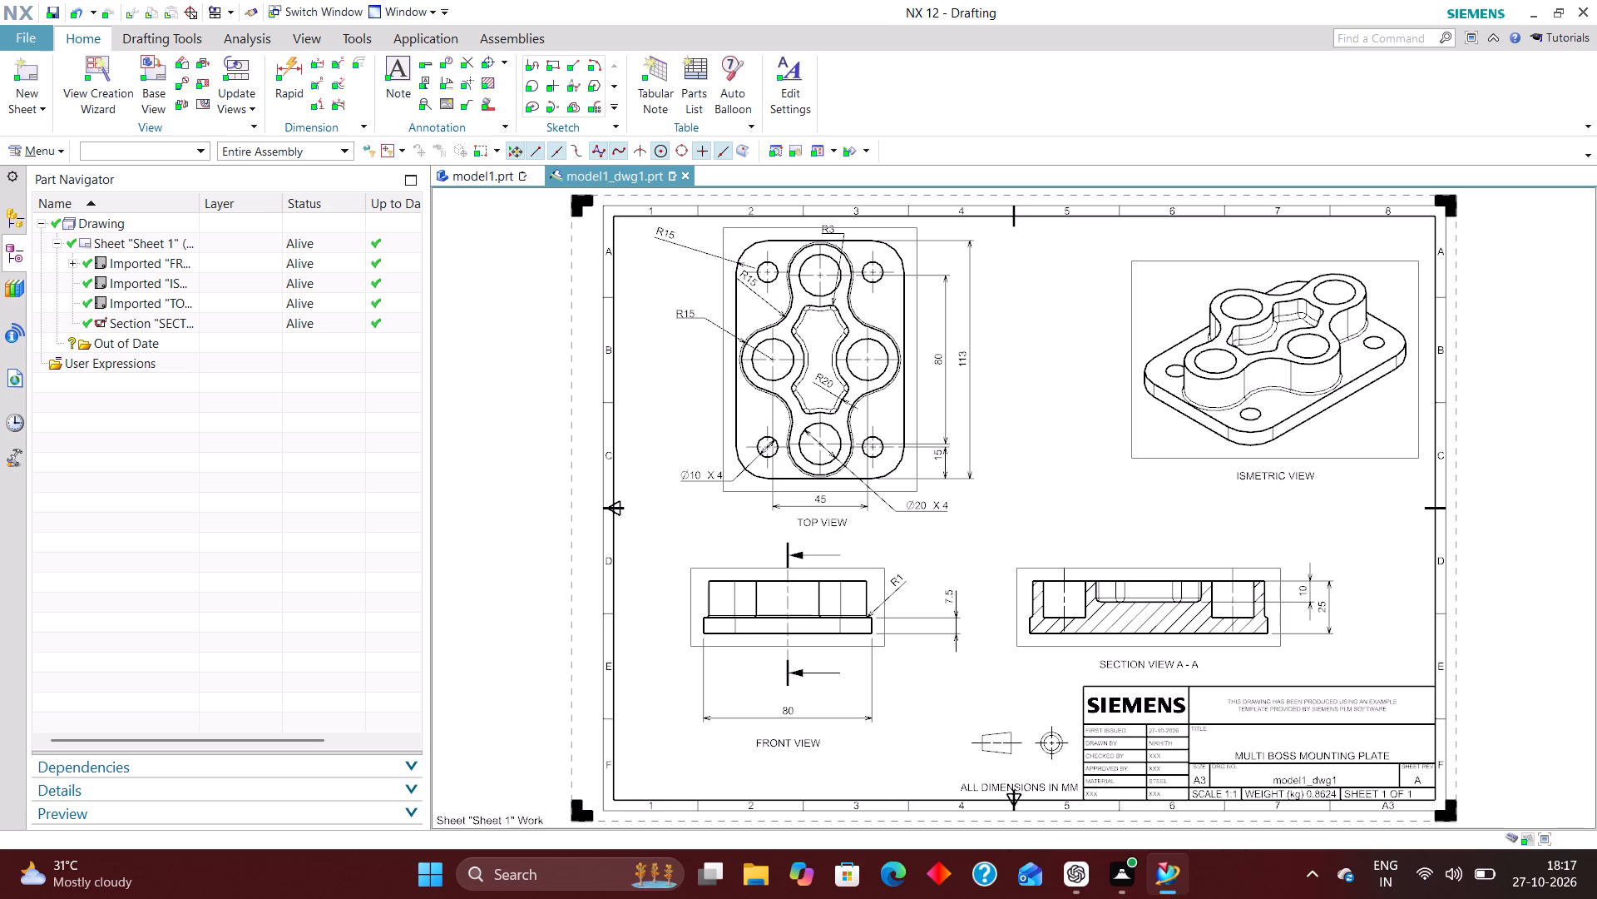
key("ctrl+a")
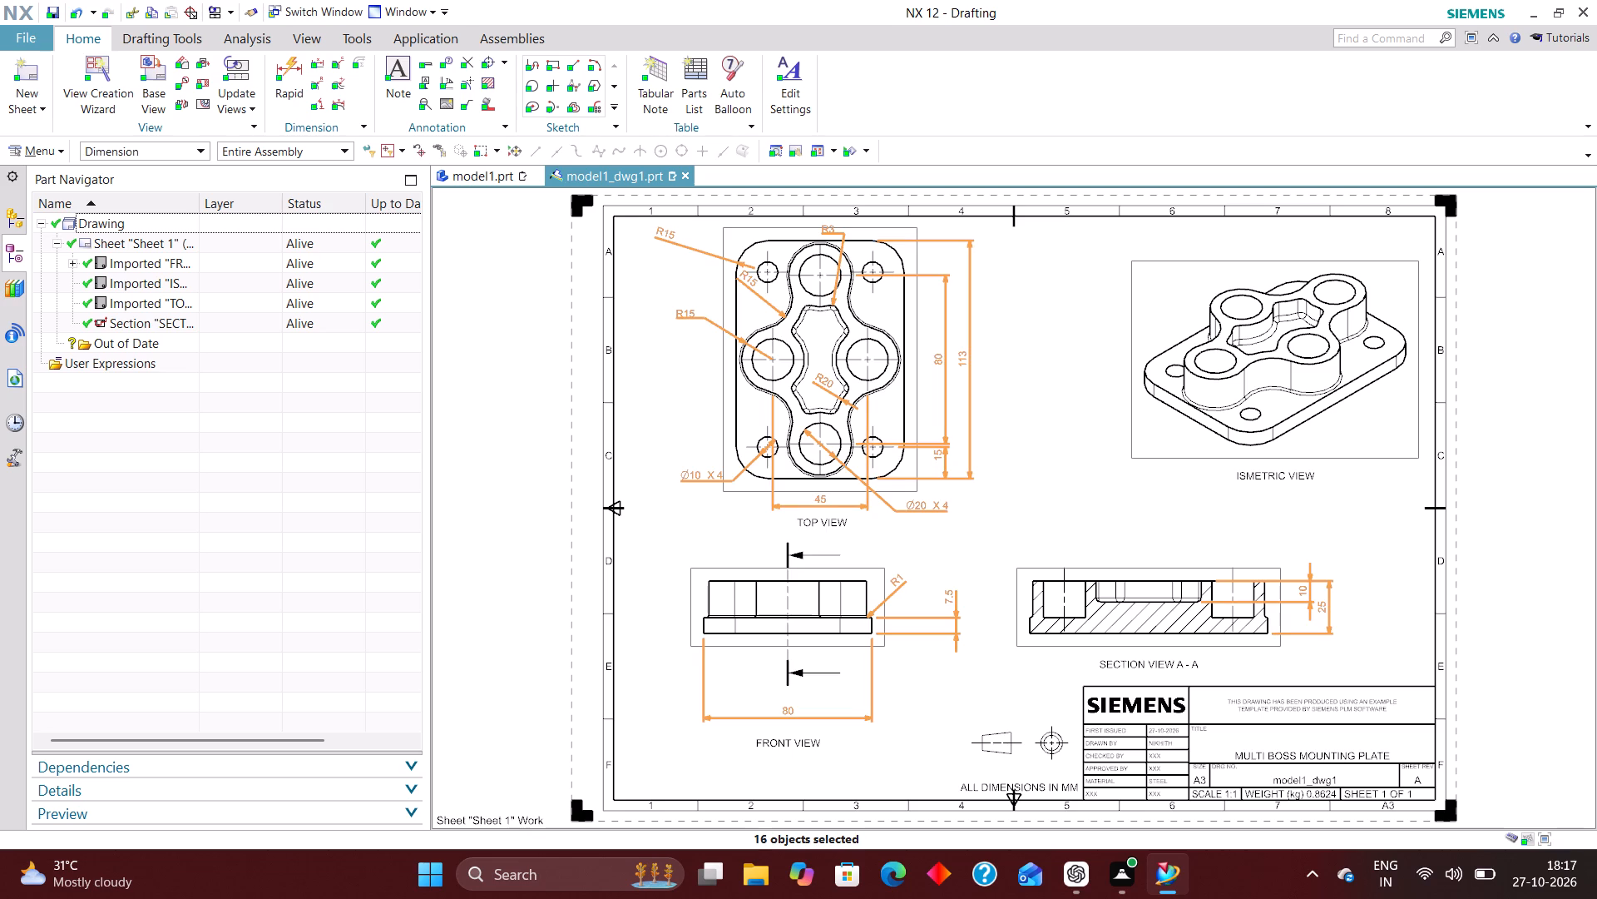
left_click(131, 149)
left_click(243, 450)
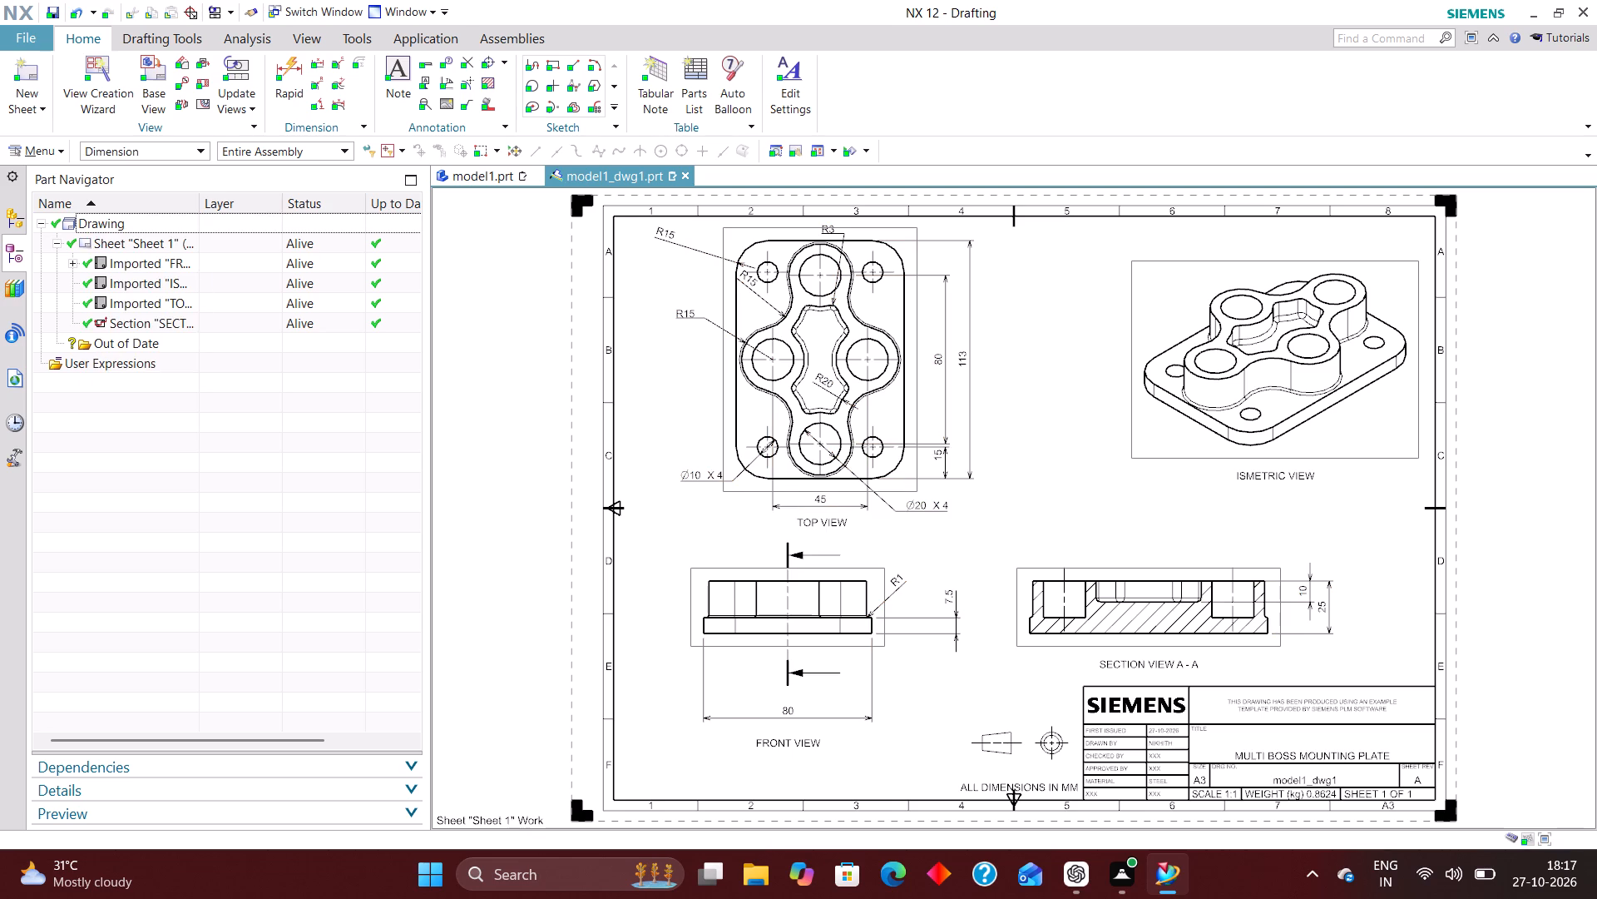
Correct the name of the misspelled imported isometric view to ISOMETRIC VIEW.
left_click(208, 283)
right_click(196, 281)
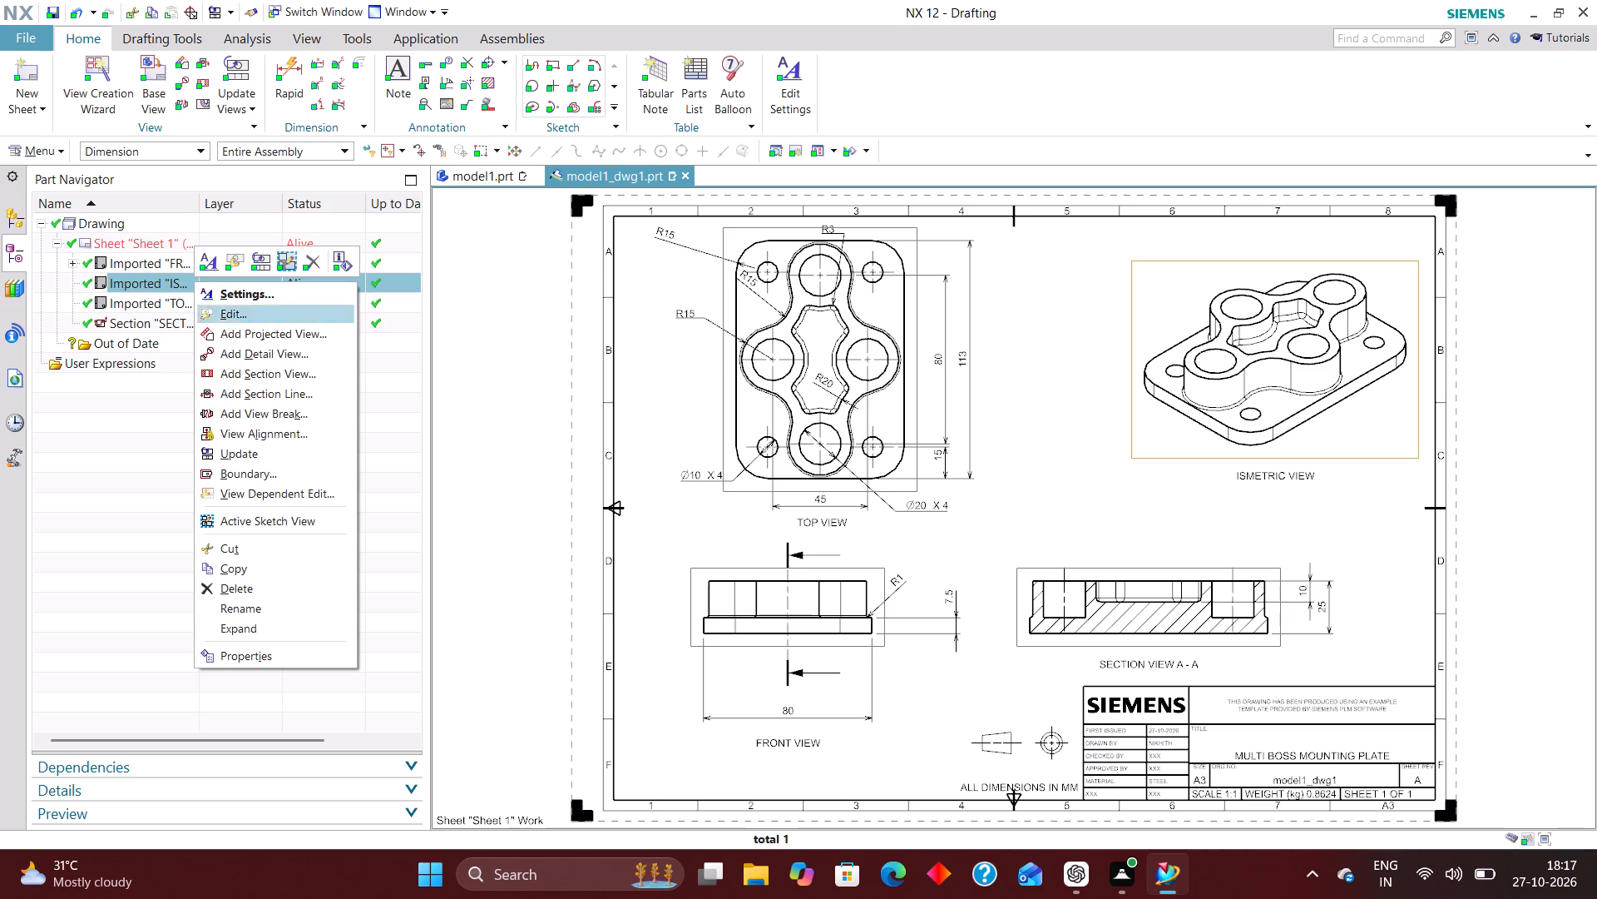
left_click(273, 606)
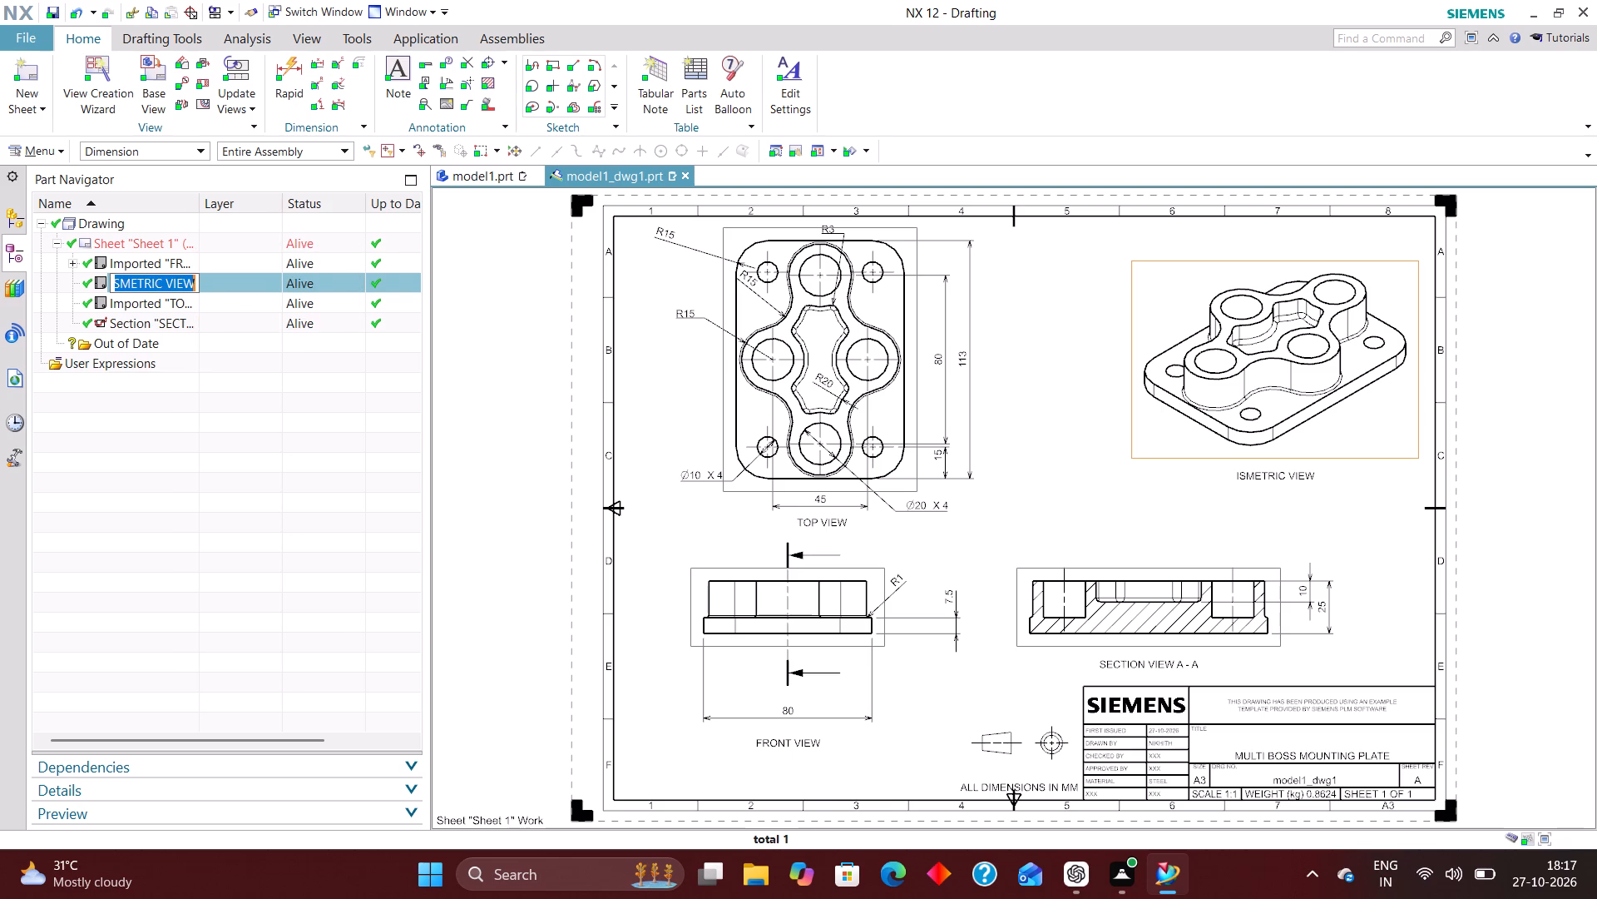
left_click(141, 278)
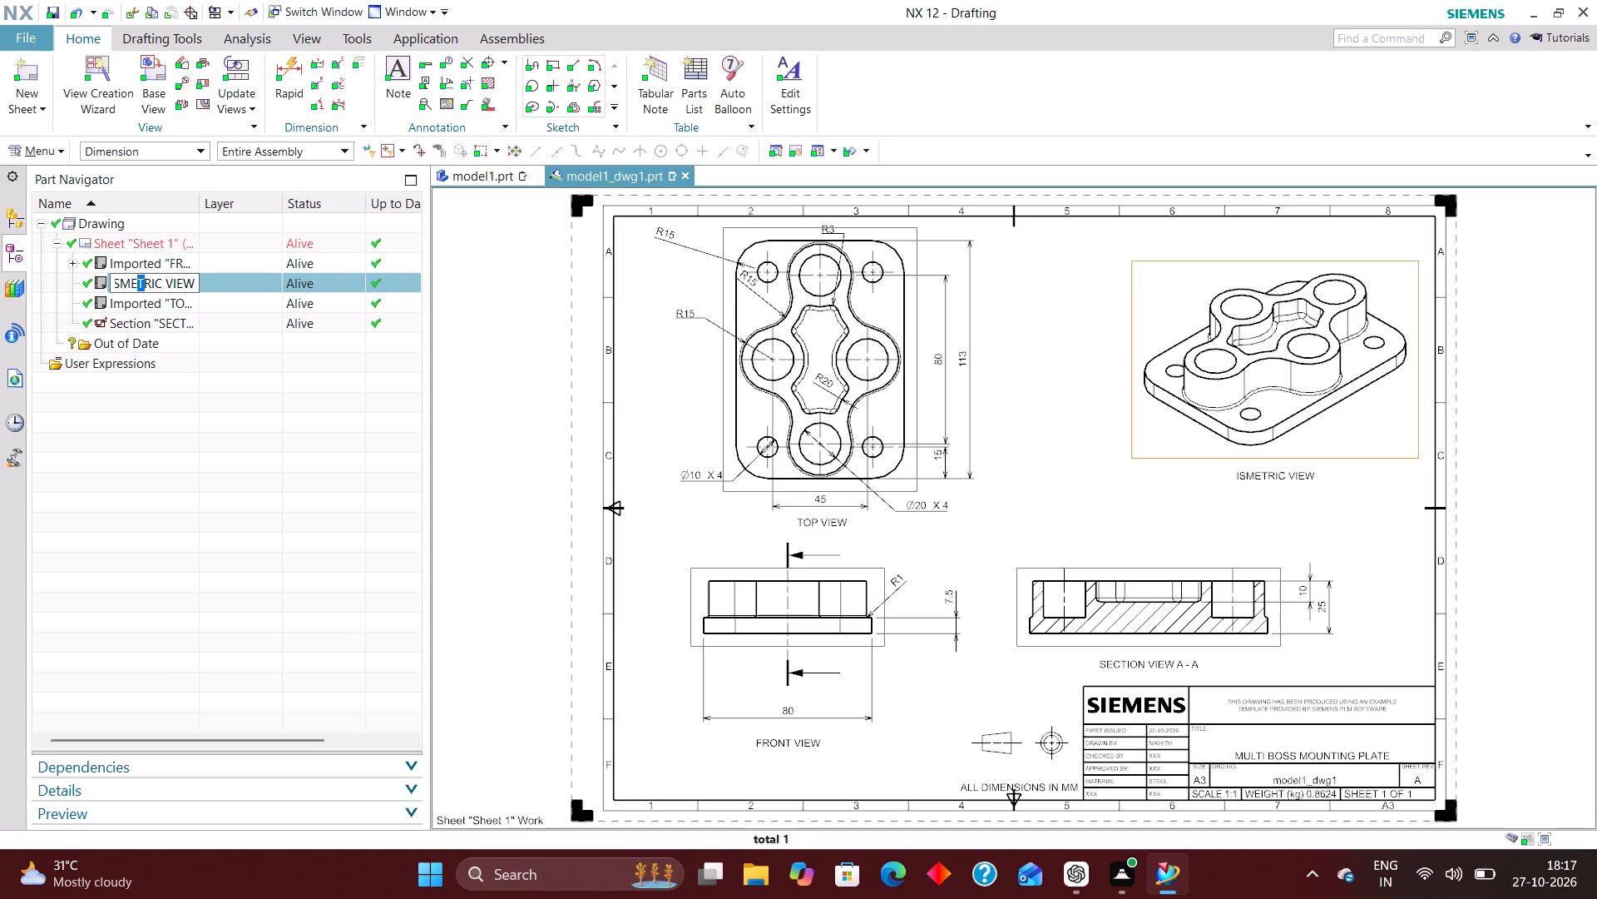
key("Left")
key("Left")
key("o")
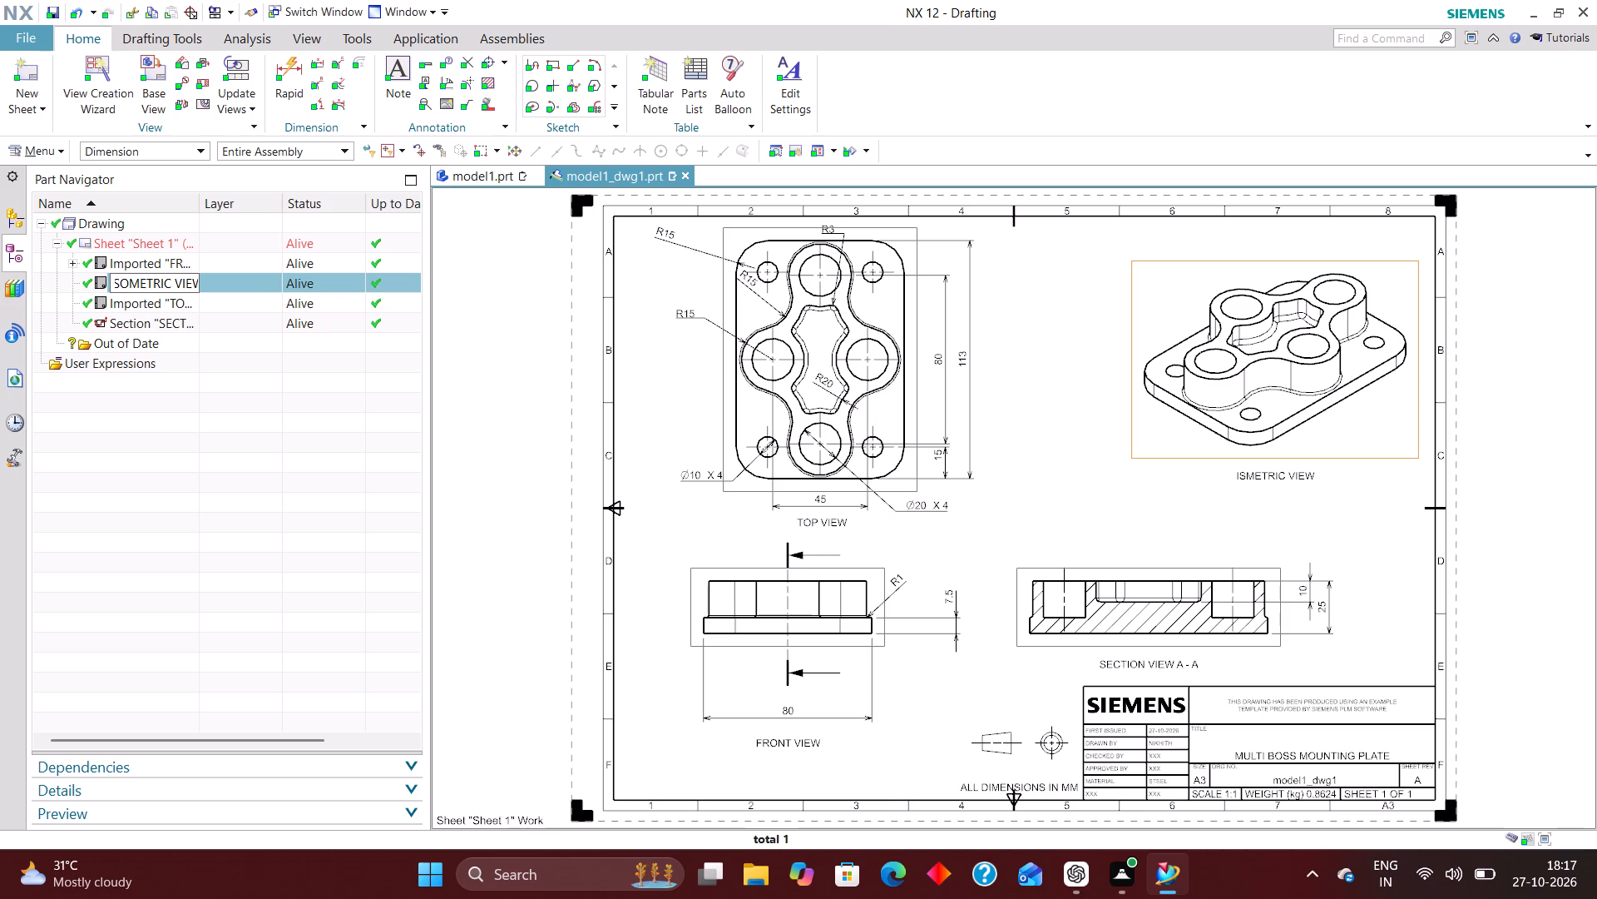
key("Return")
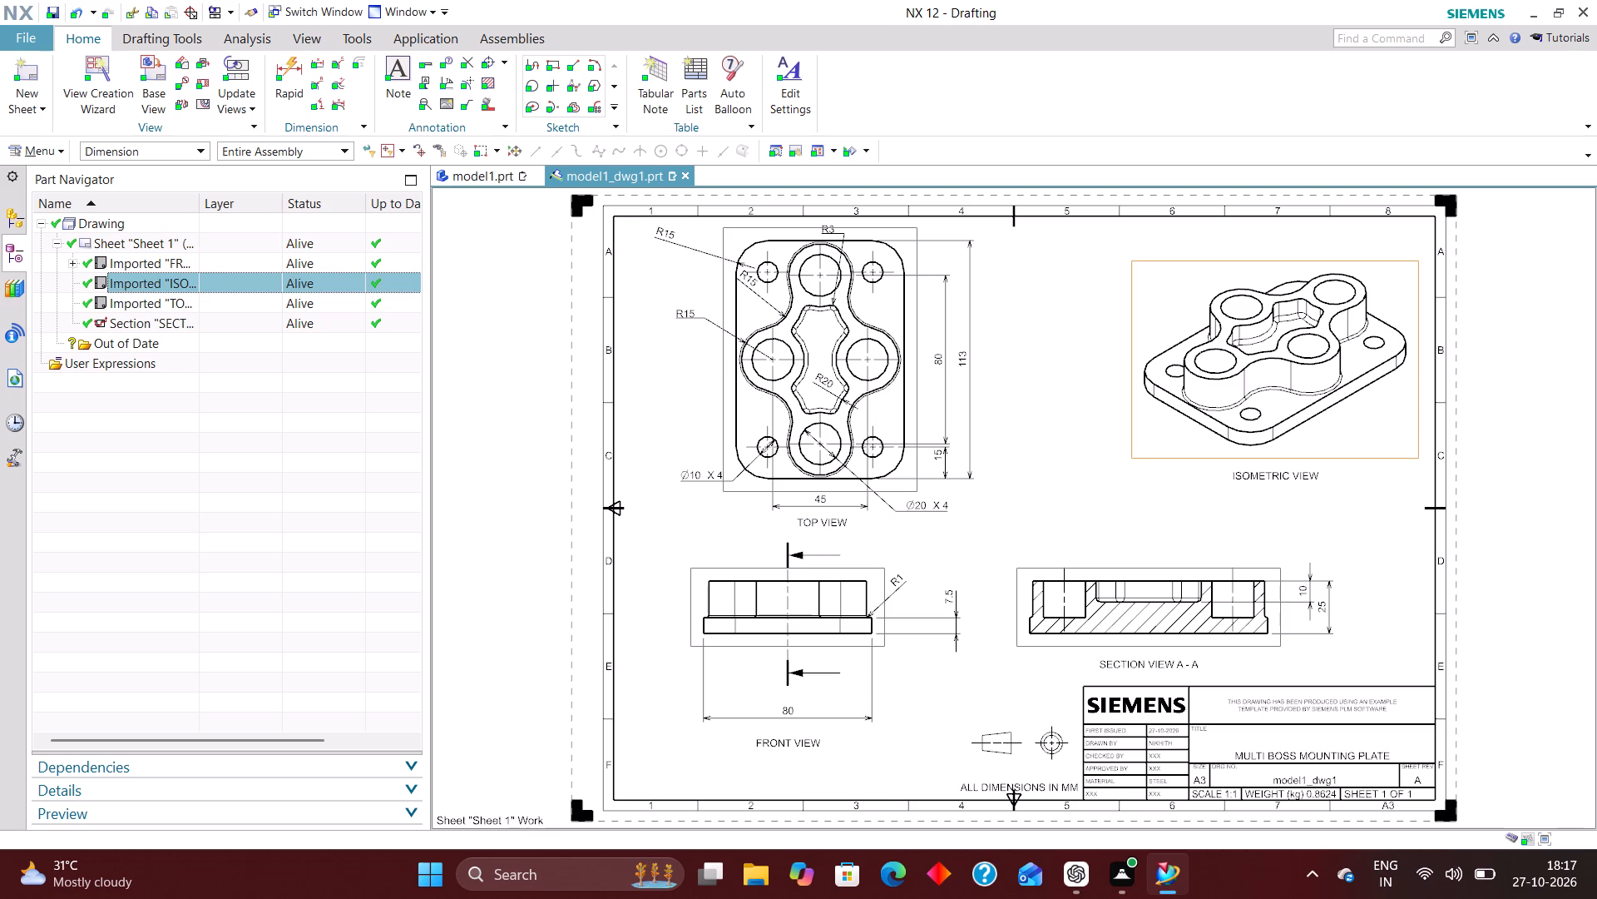
left_click(530, 439)
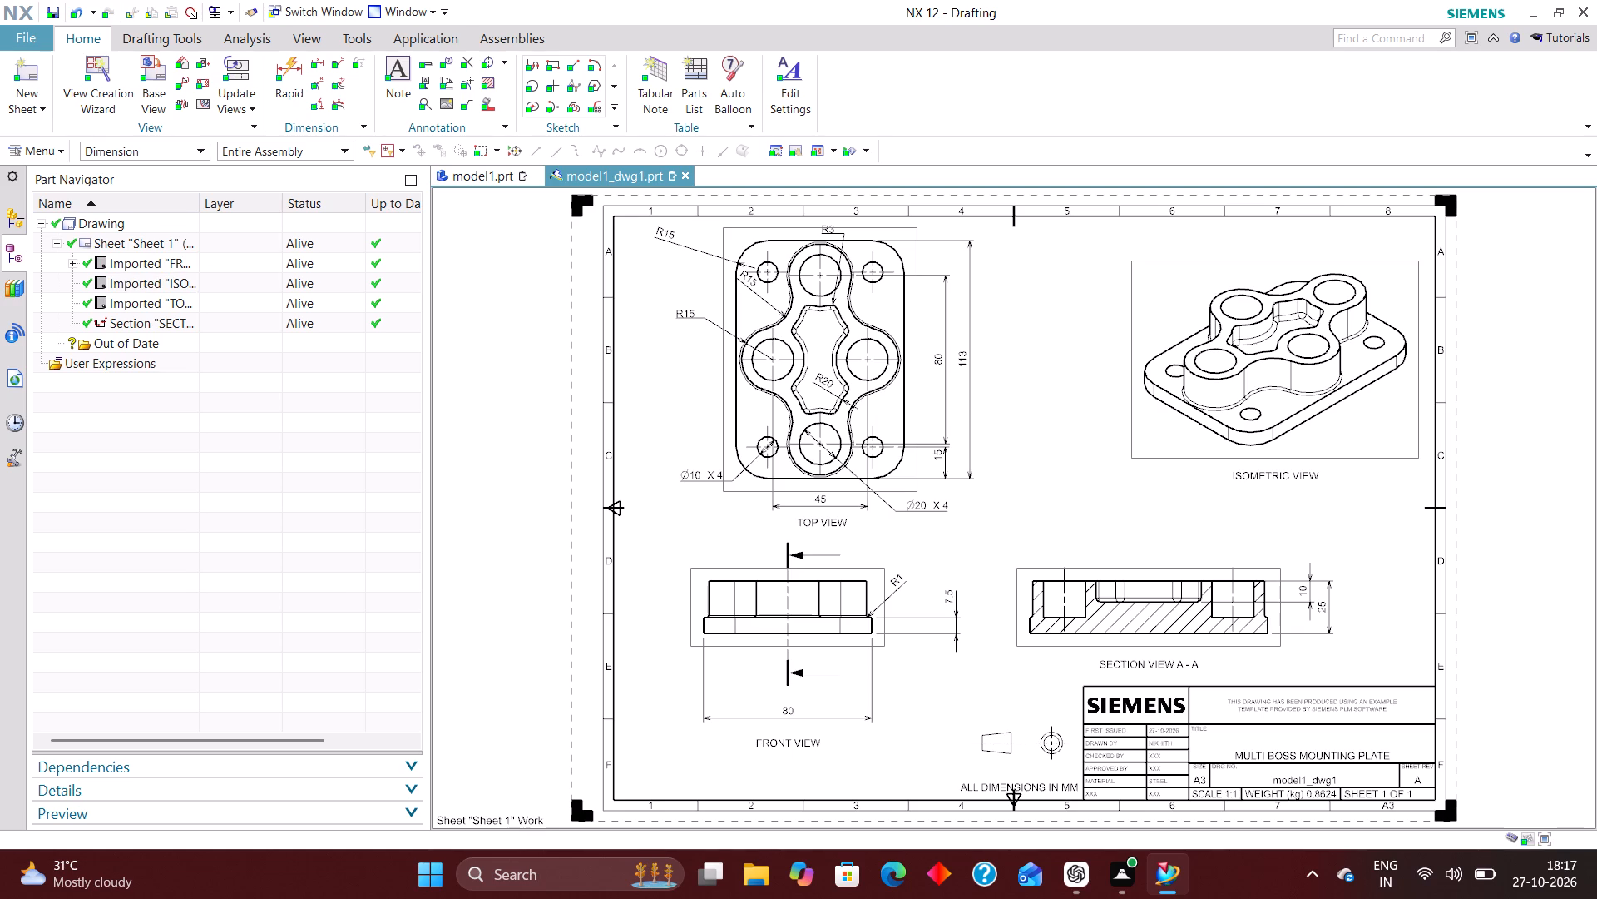
Select all dimensions on the sheet and assign them to layer 22 through Edit Object Display.
key("ctrl+a")
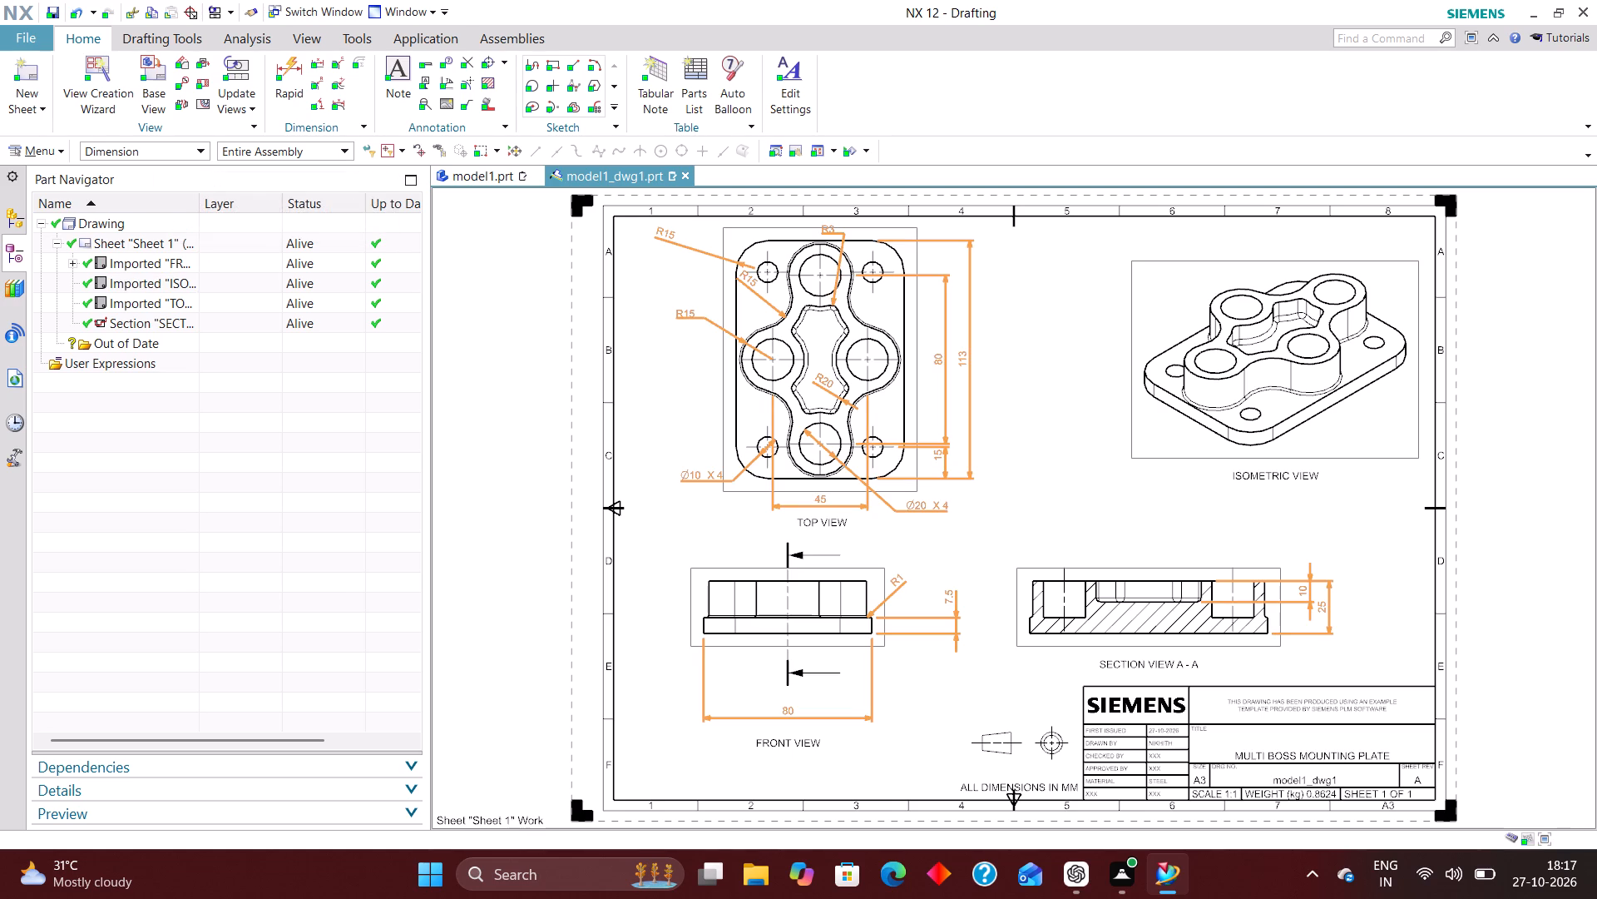
key("ctrl+j")
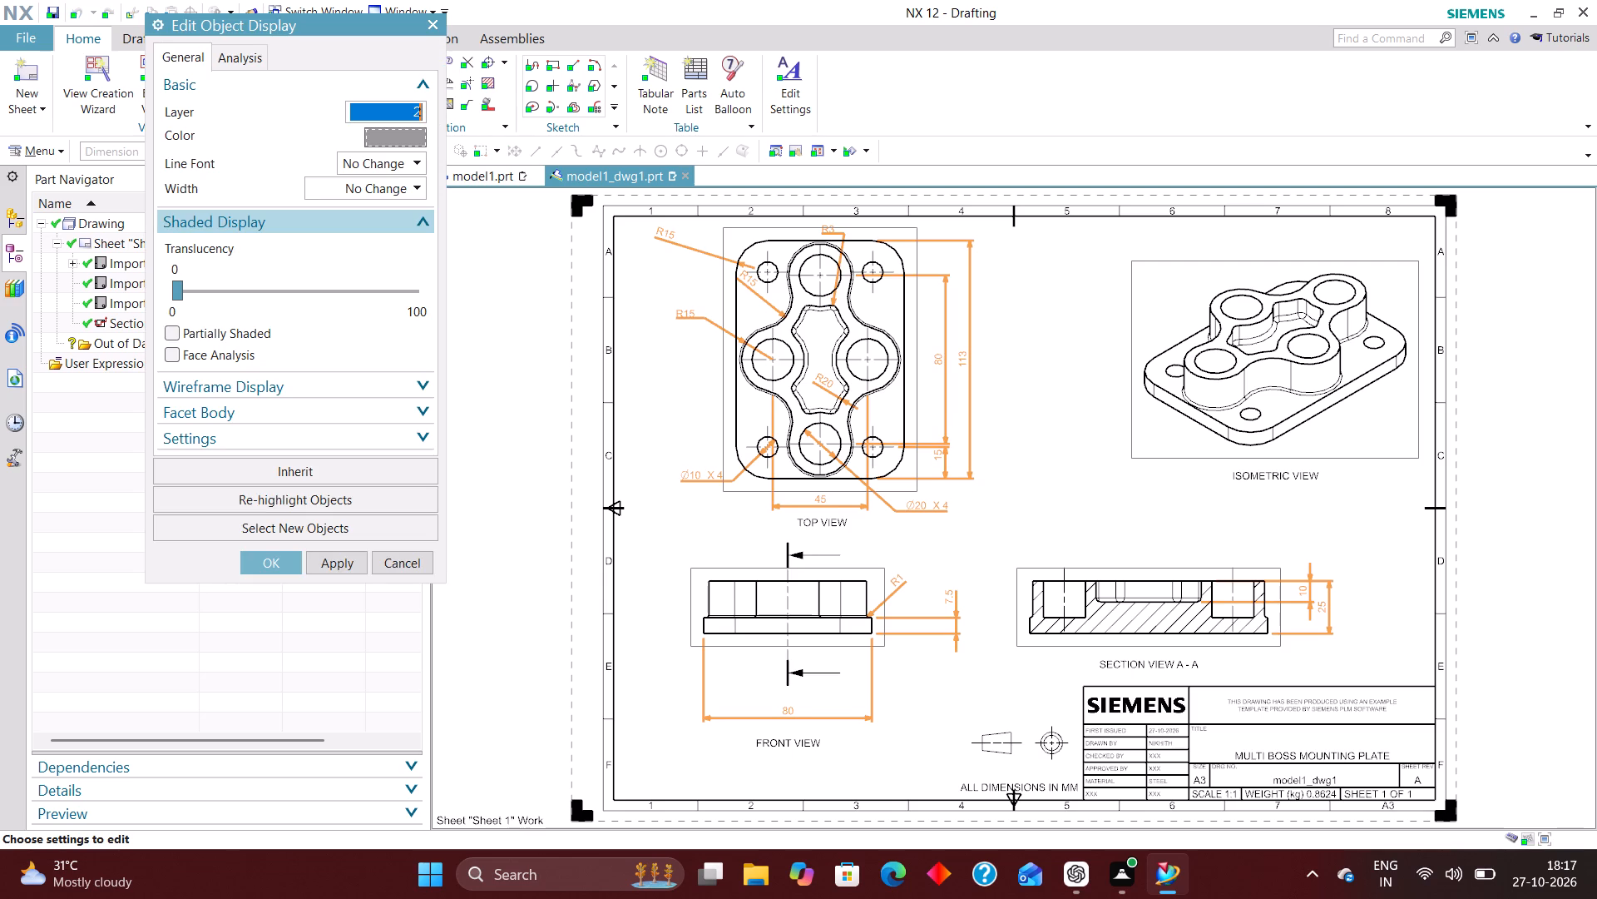
type("22")
key("Return")
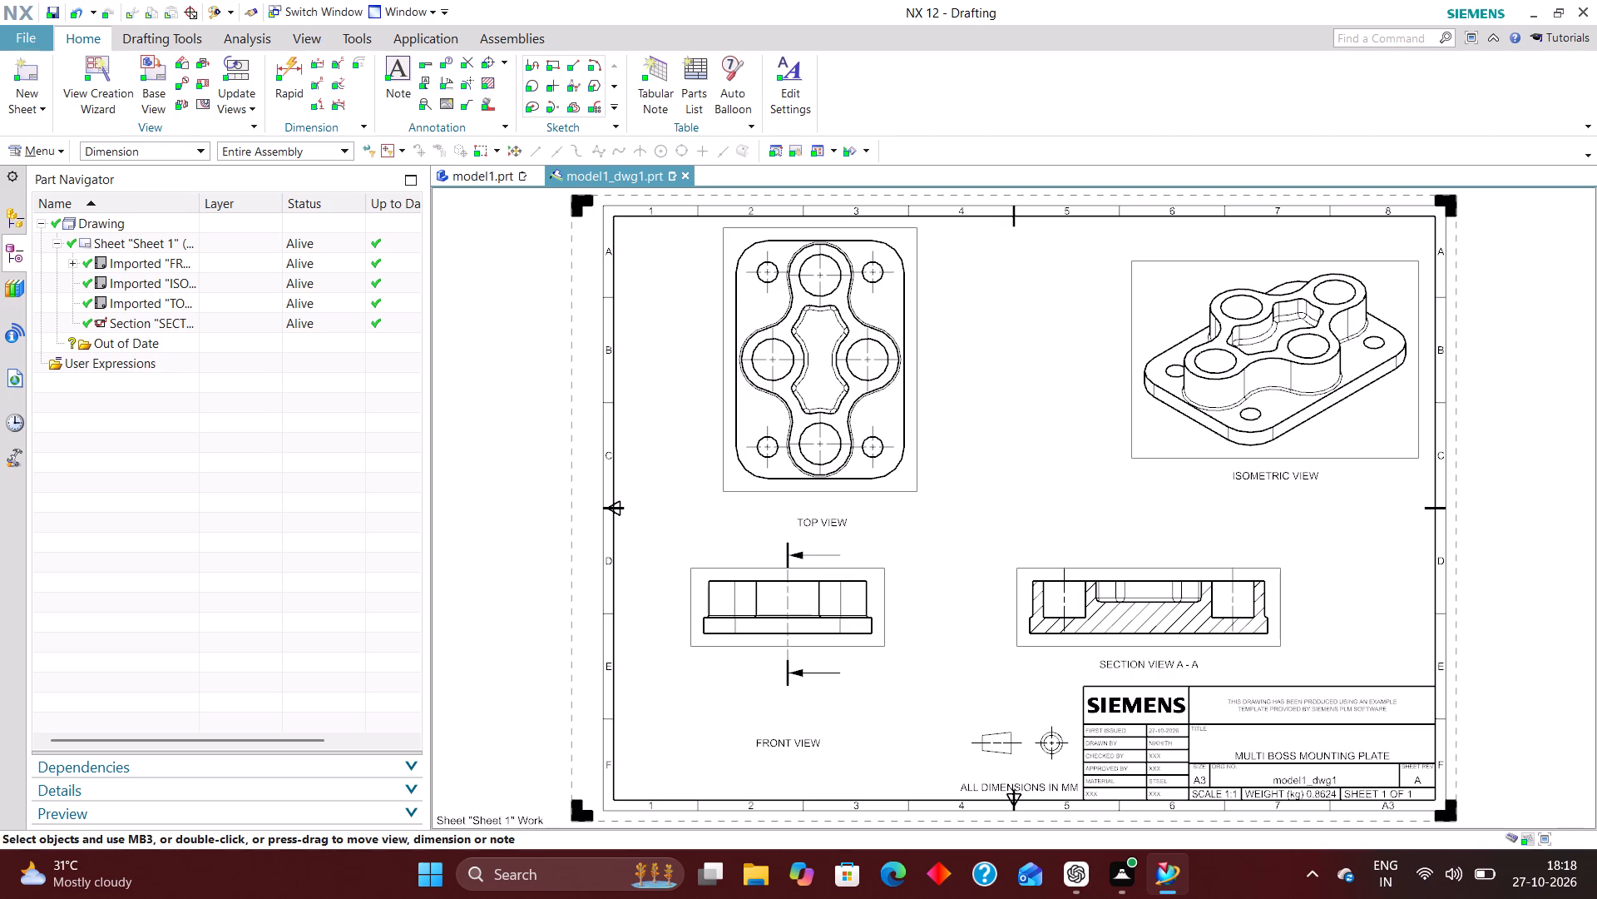
Restrict selection to notes, select all of them on the sheet and assign them to layer 224.
left_click(115, 147)
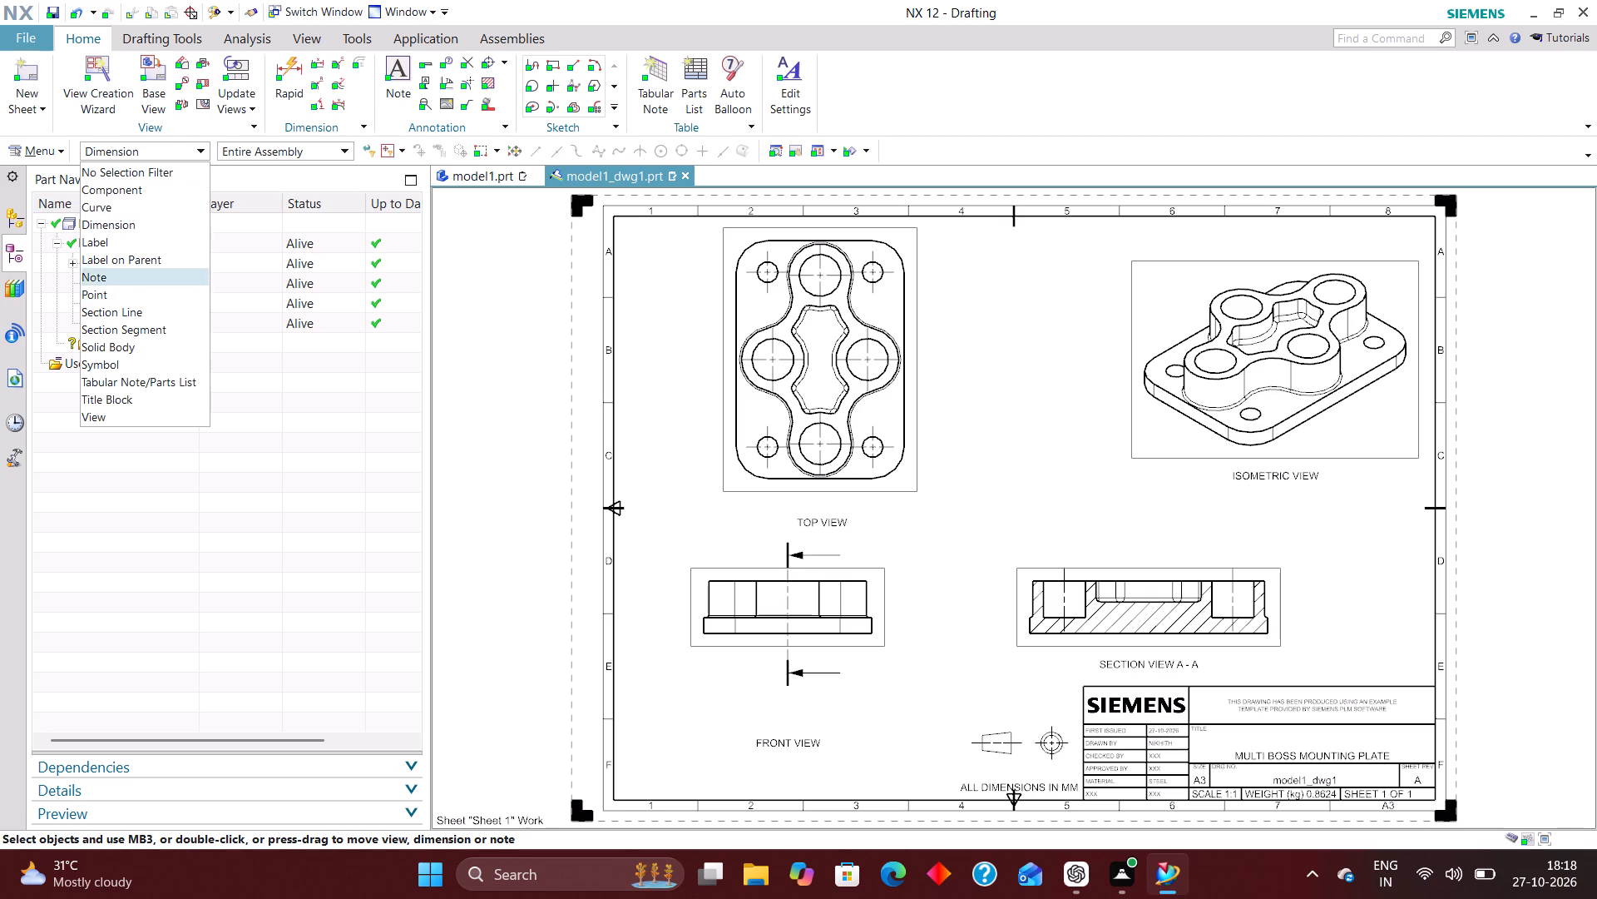
left_click(121, 277)
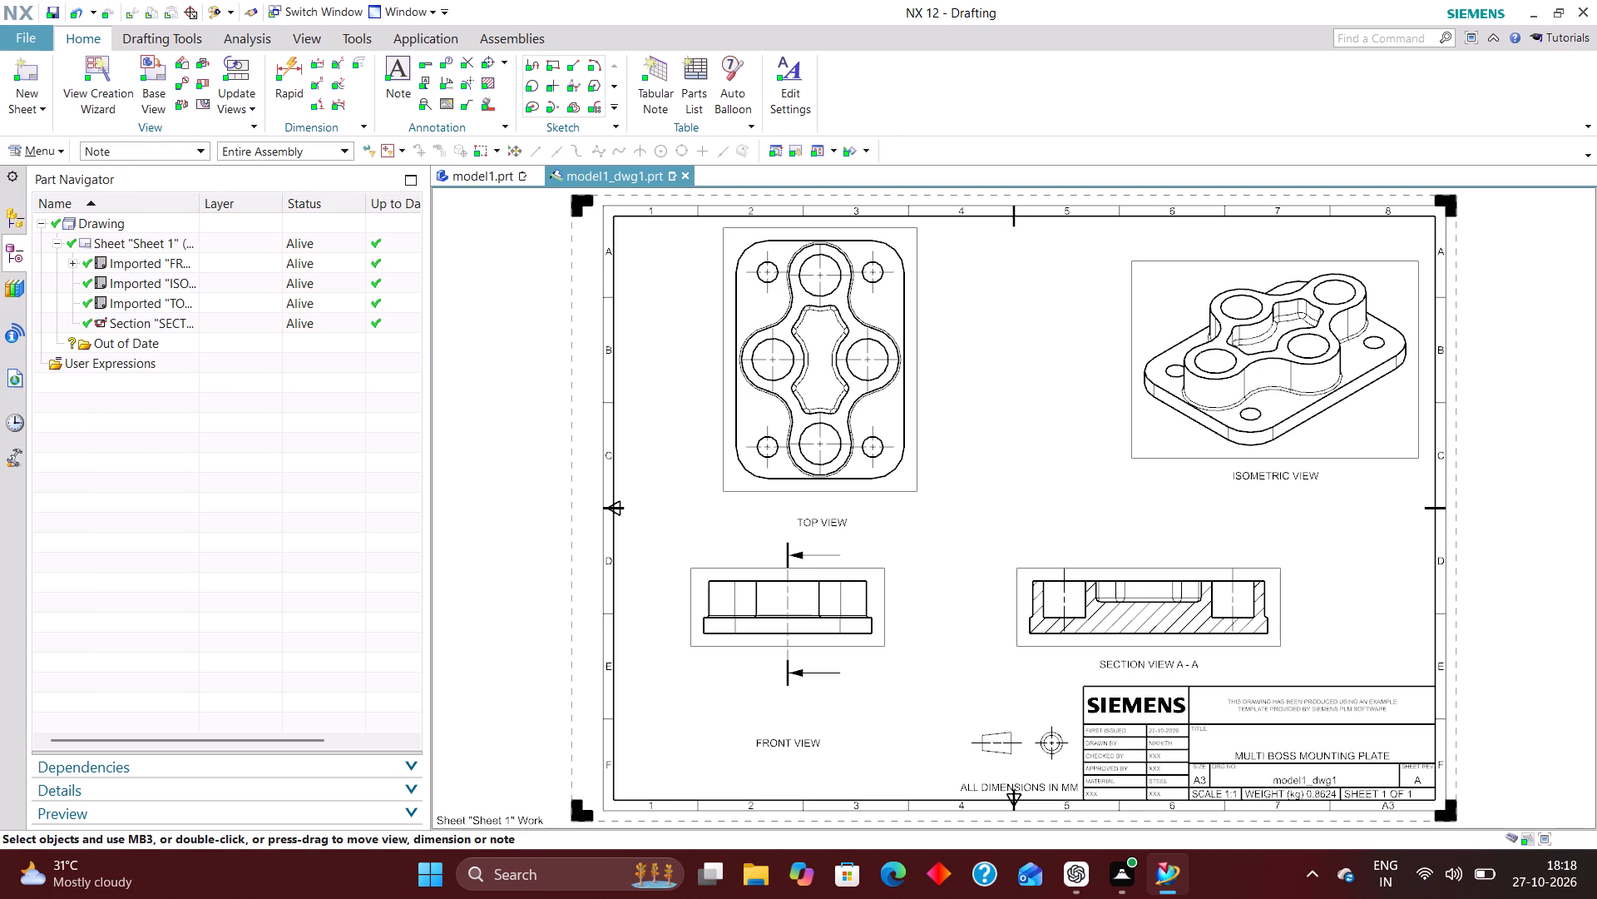
key("ctrl+a")
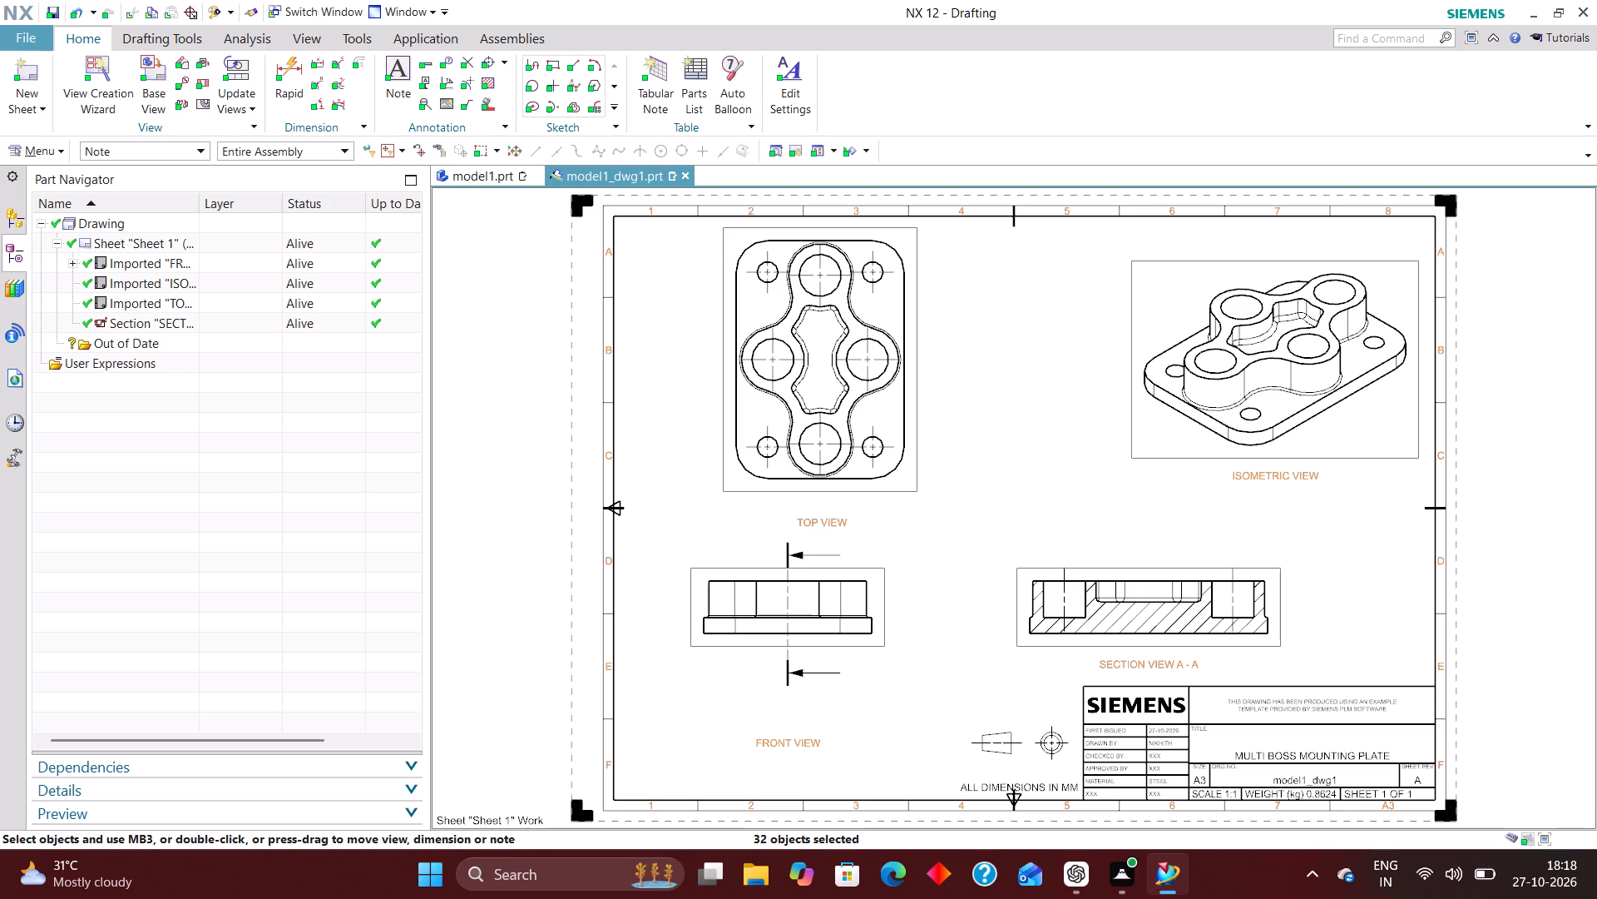
key("ctrl+j")
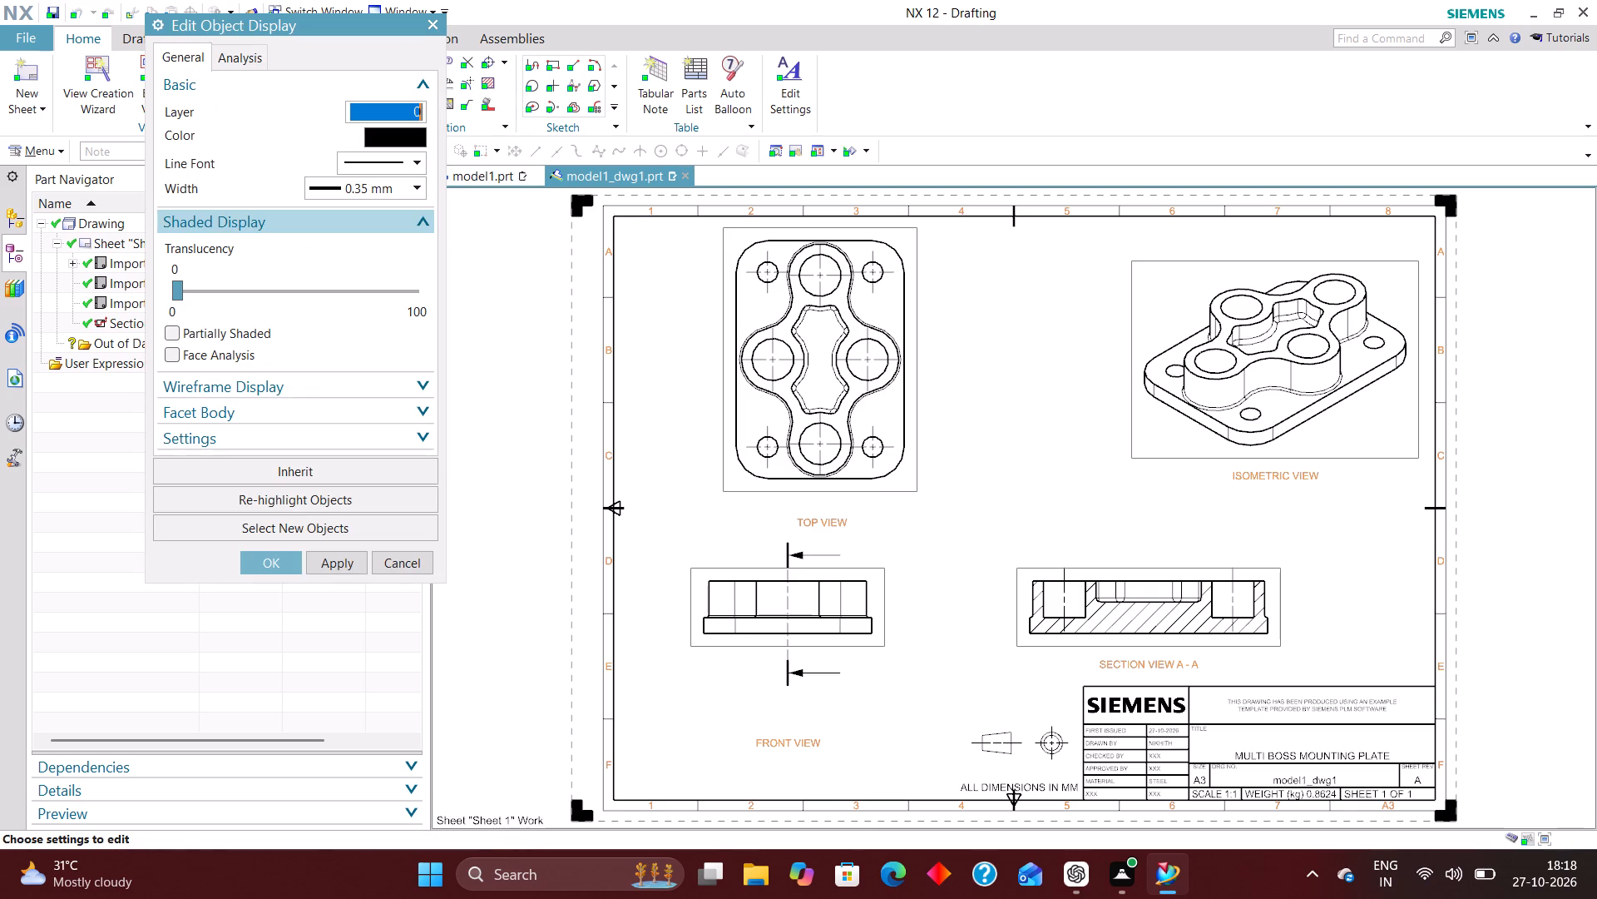
type("224")
key("Return")
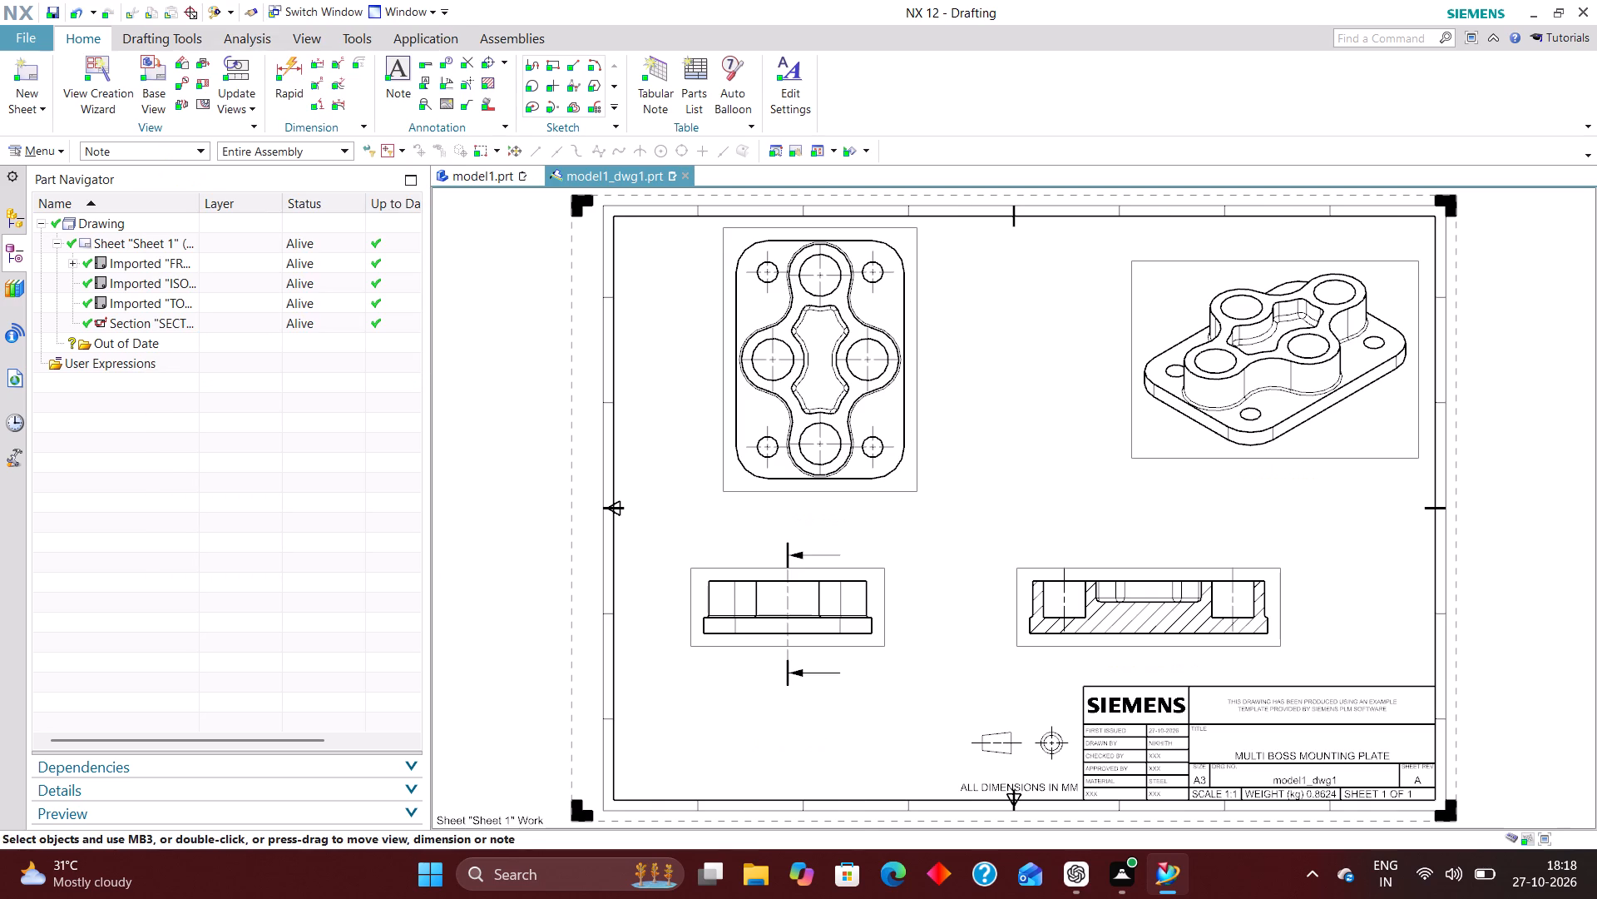
Restrict selection to symbols, select all of them on the sheet and assign them to layer 225.
left_click(158, 153)
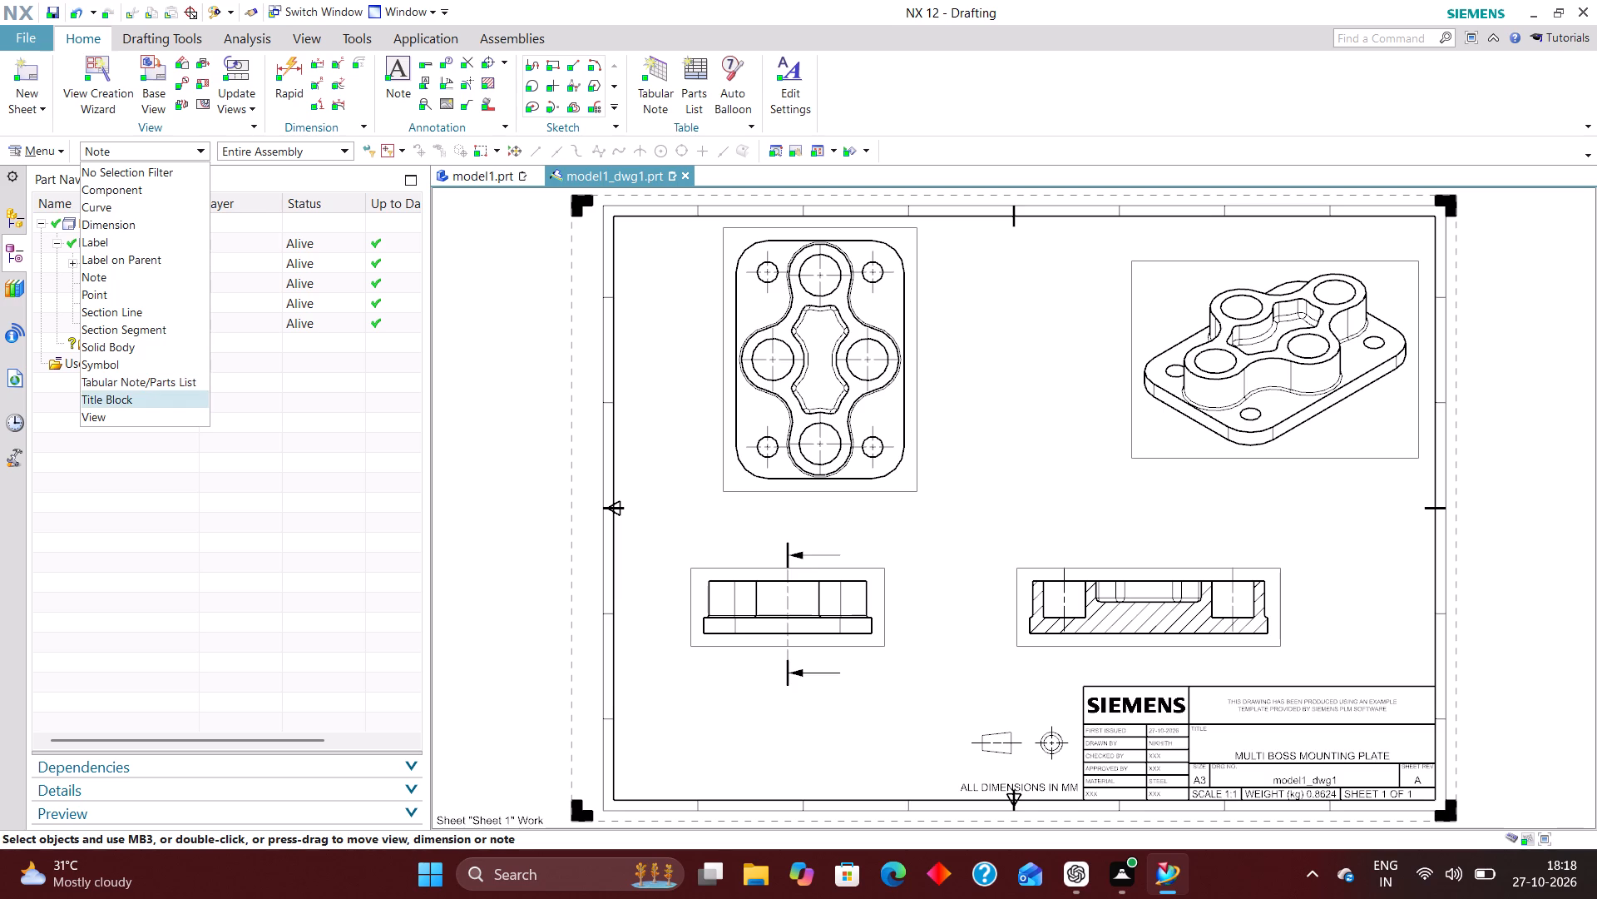
left_click(136, 364)
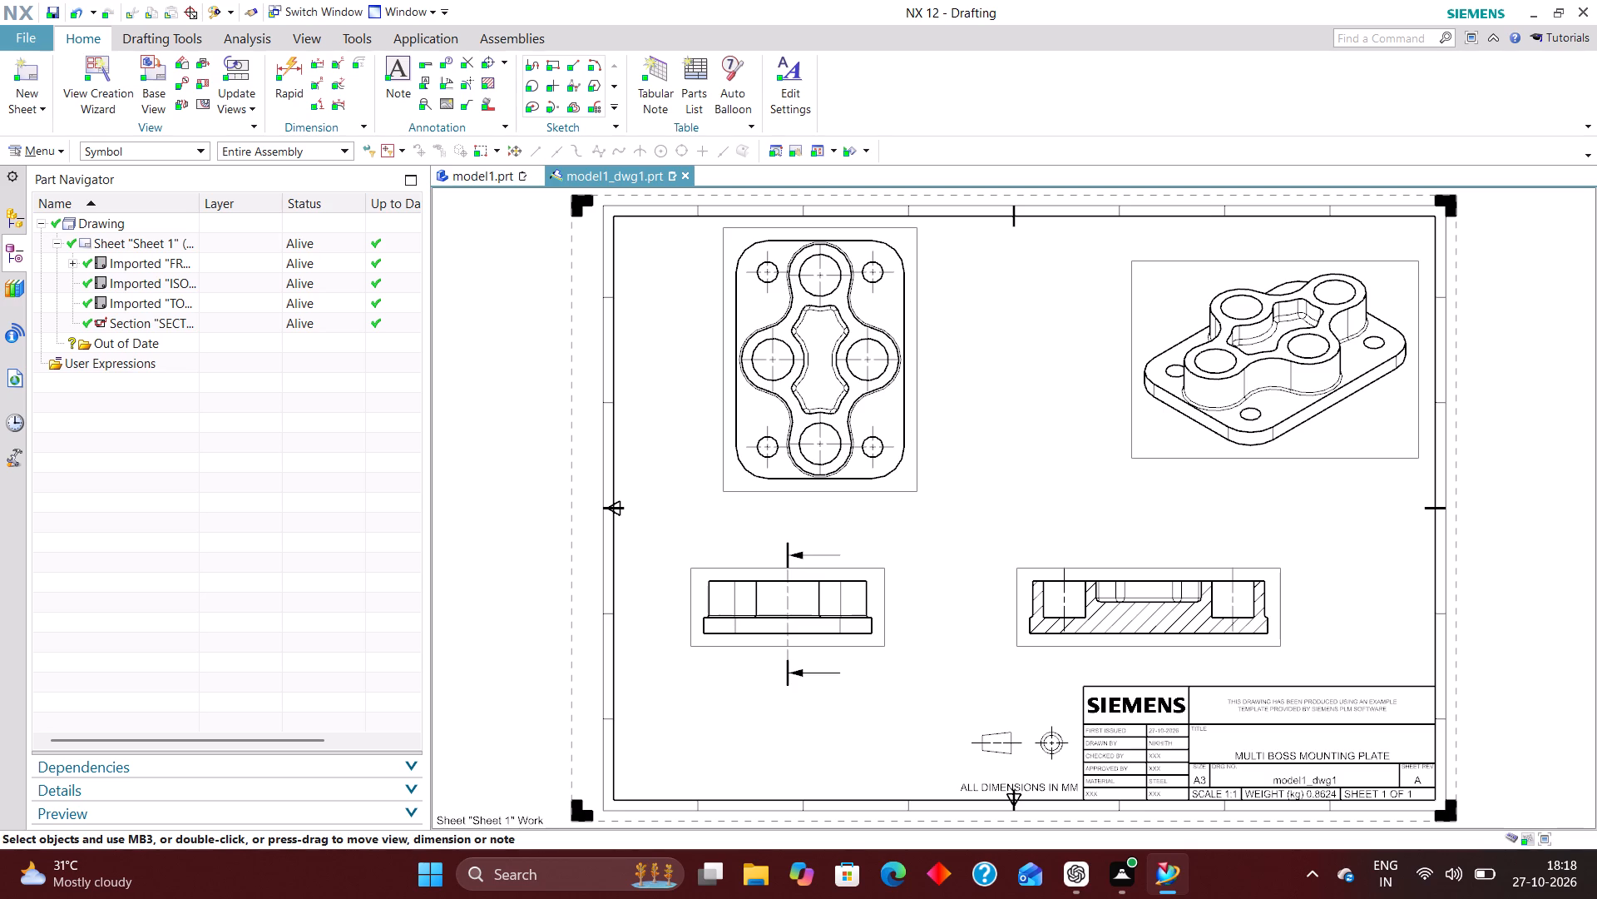
key("ctrl+a")
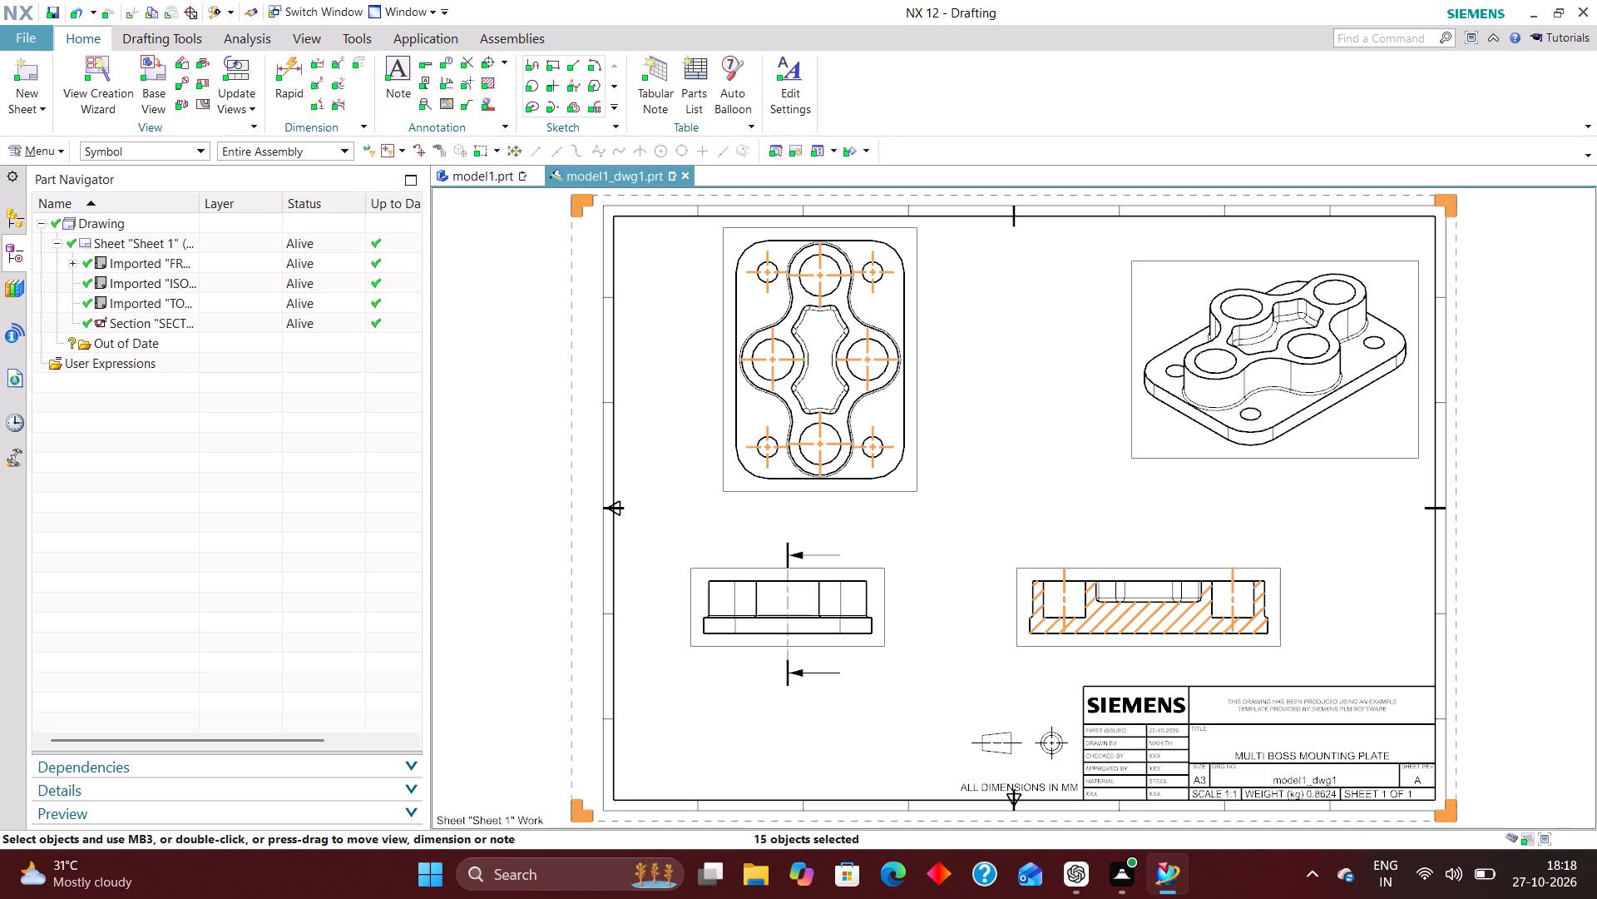
key("ctrl+j")
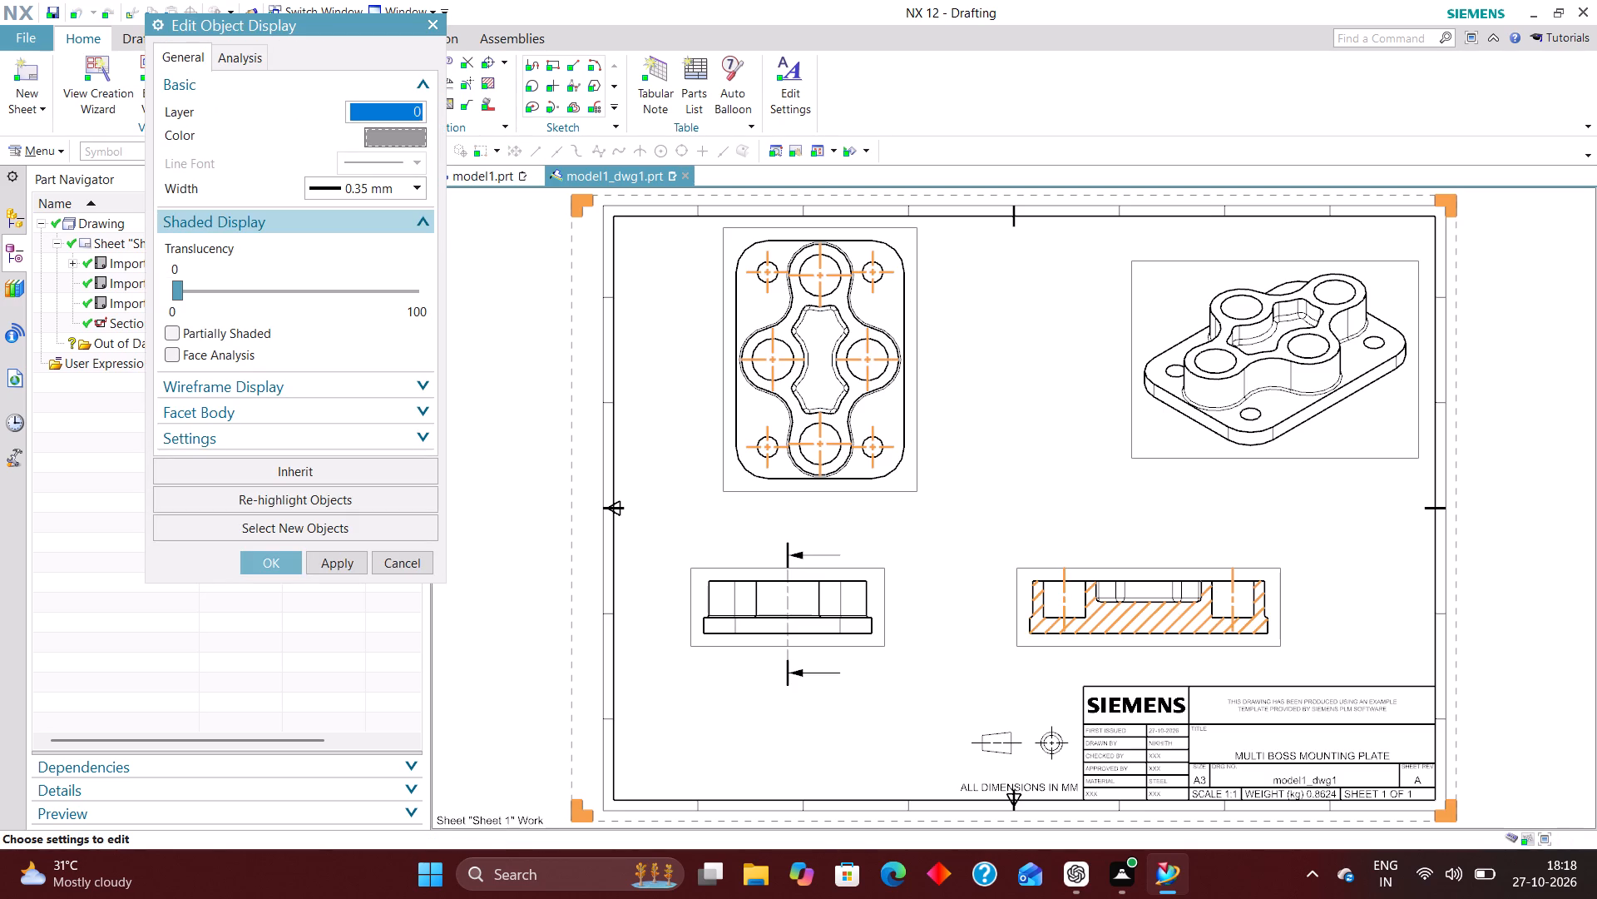
type("225")
key("Return")
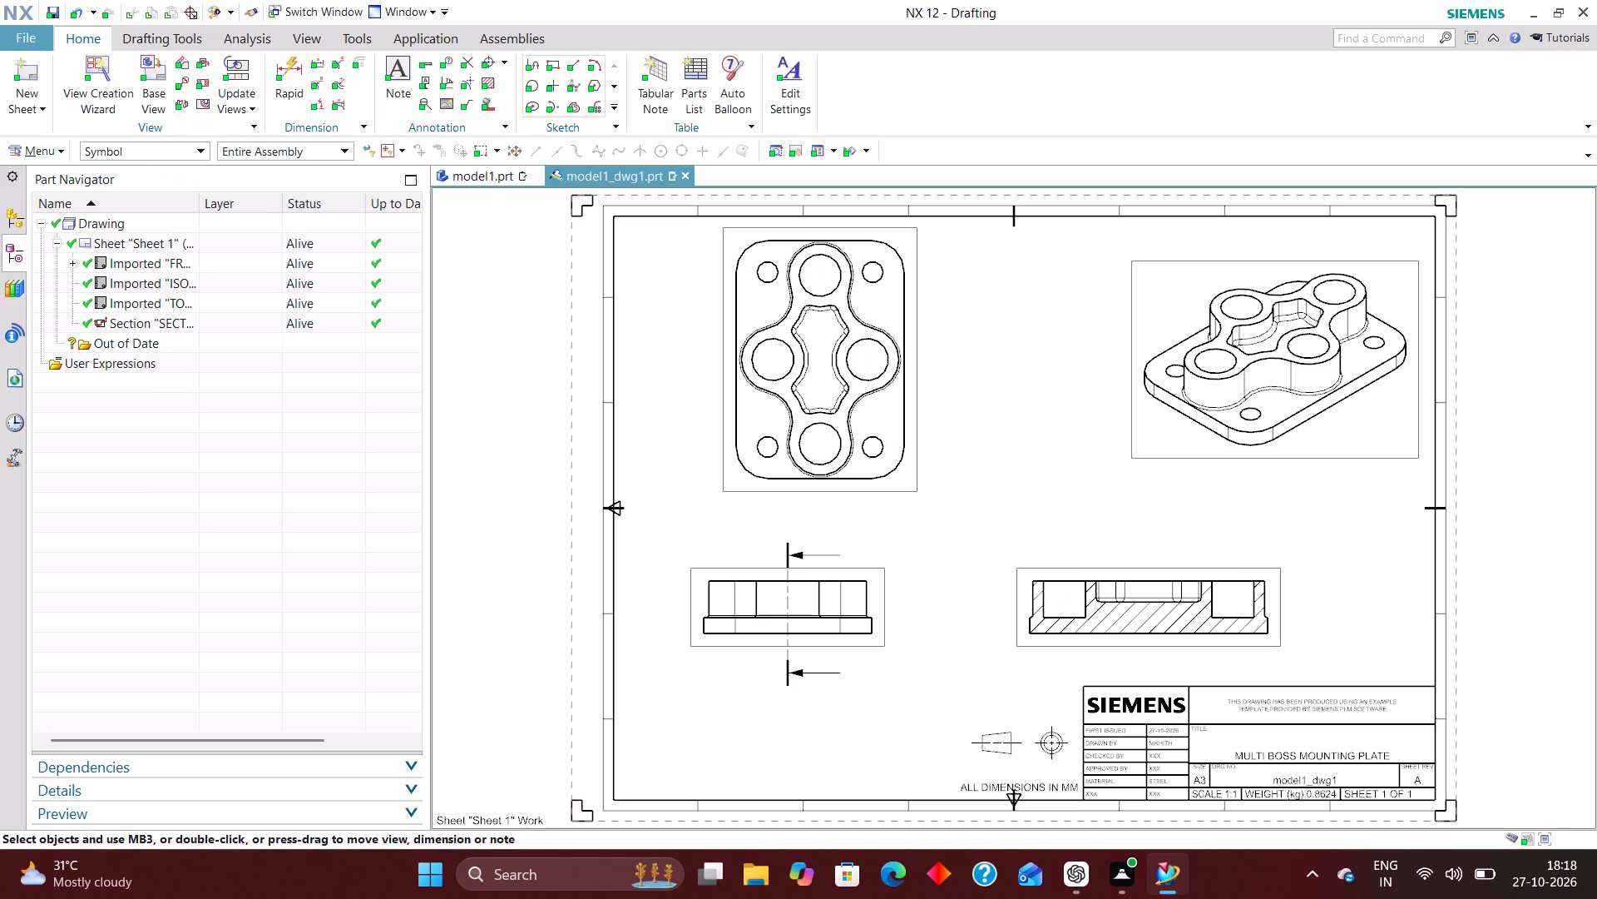
Restrict selection to section lines, select the one on the front view and assign it to layer 226.
left_click(135, 152)
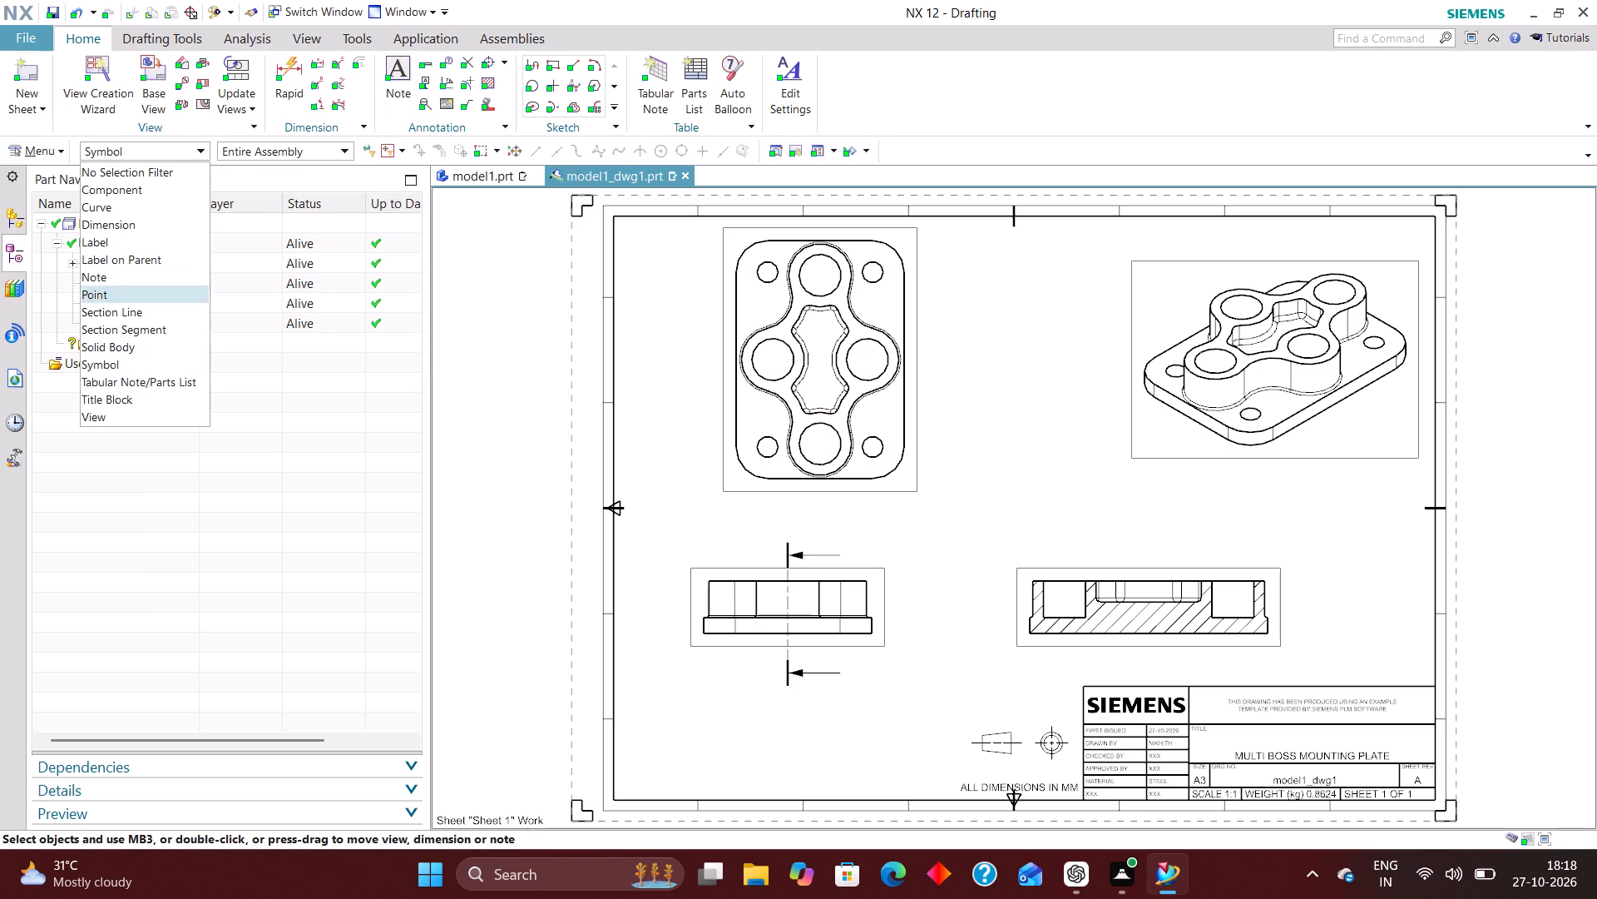
left_click(143, 307)
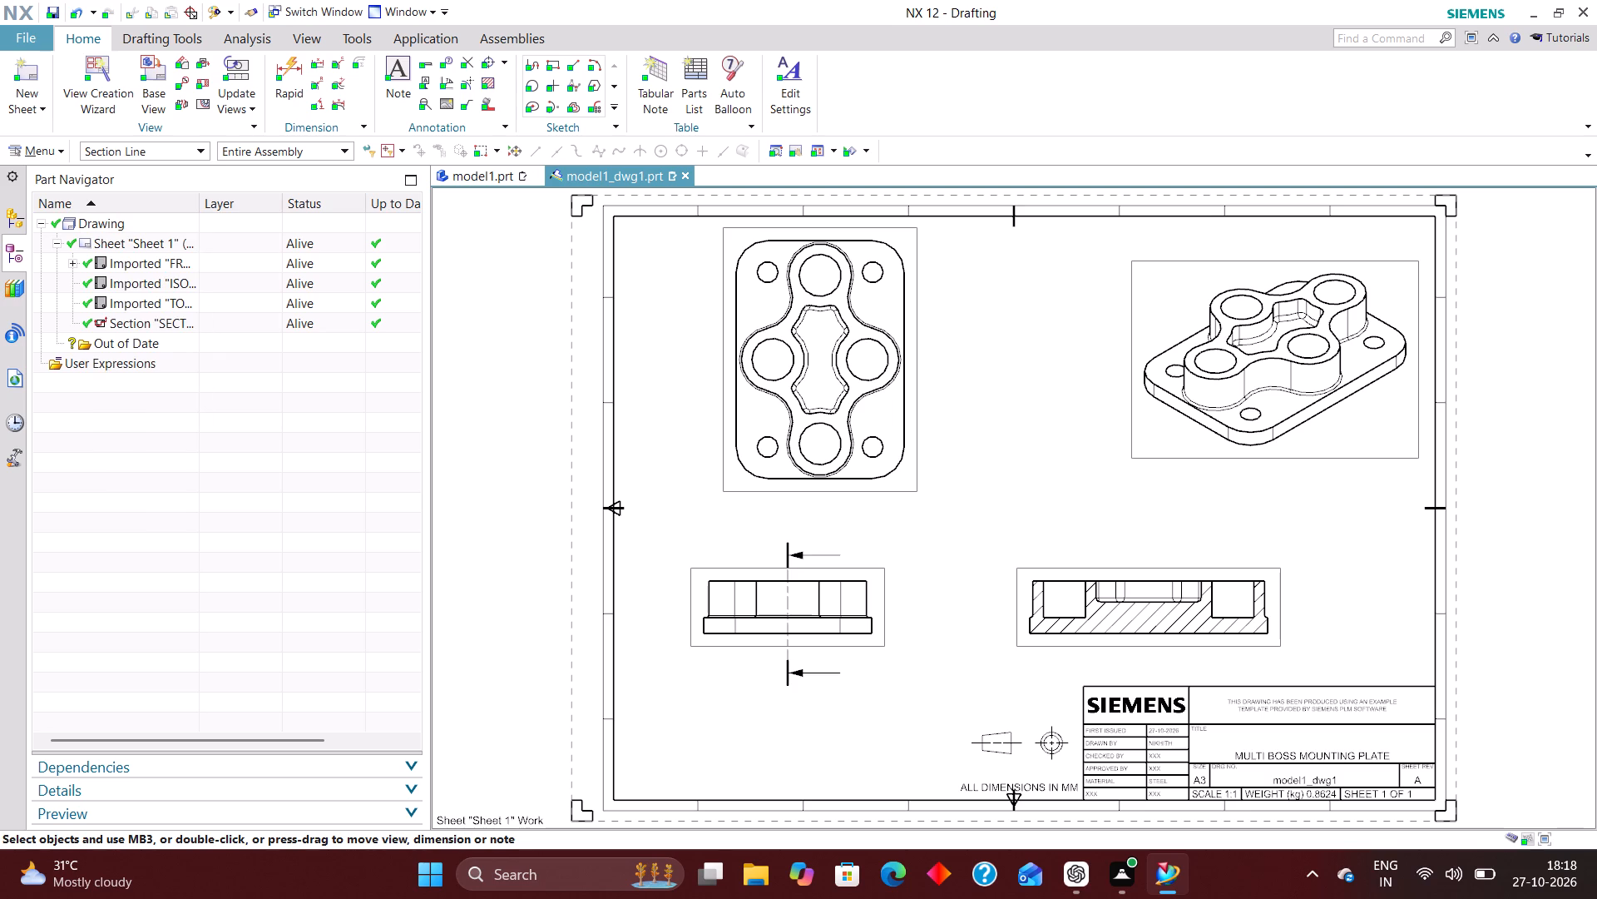
key("ctrl+a")
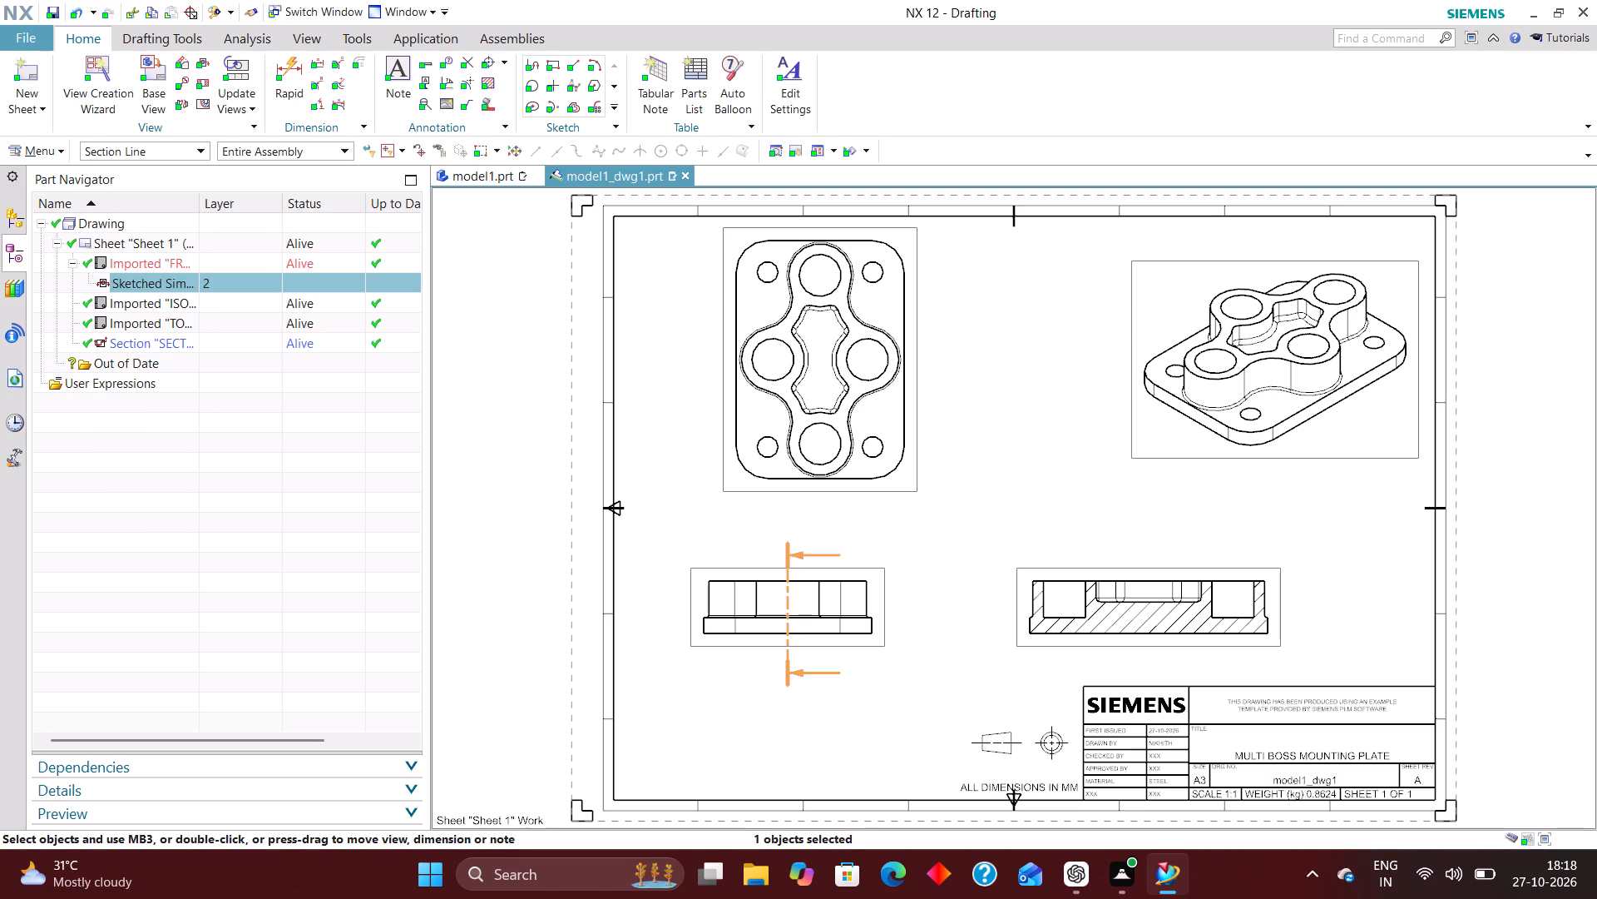
key("ctrl+j")
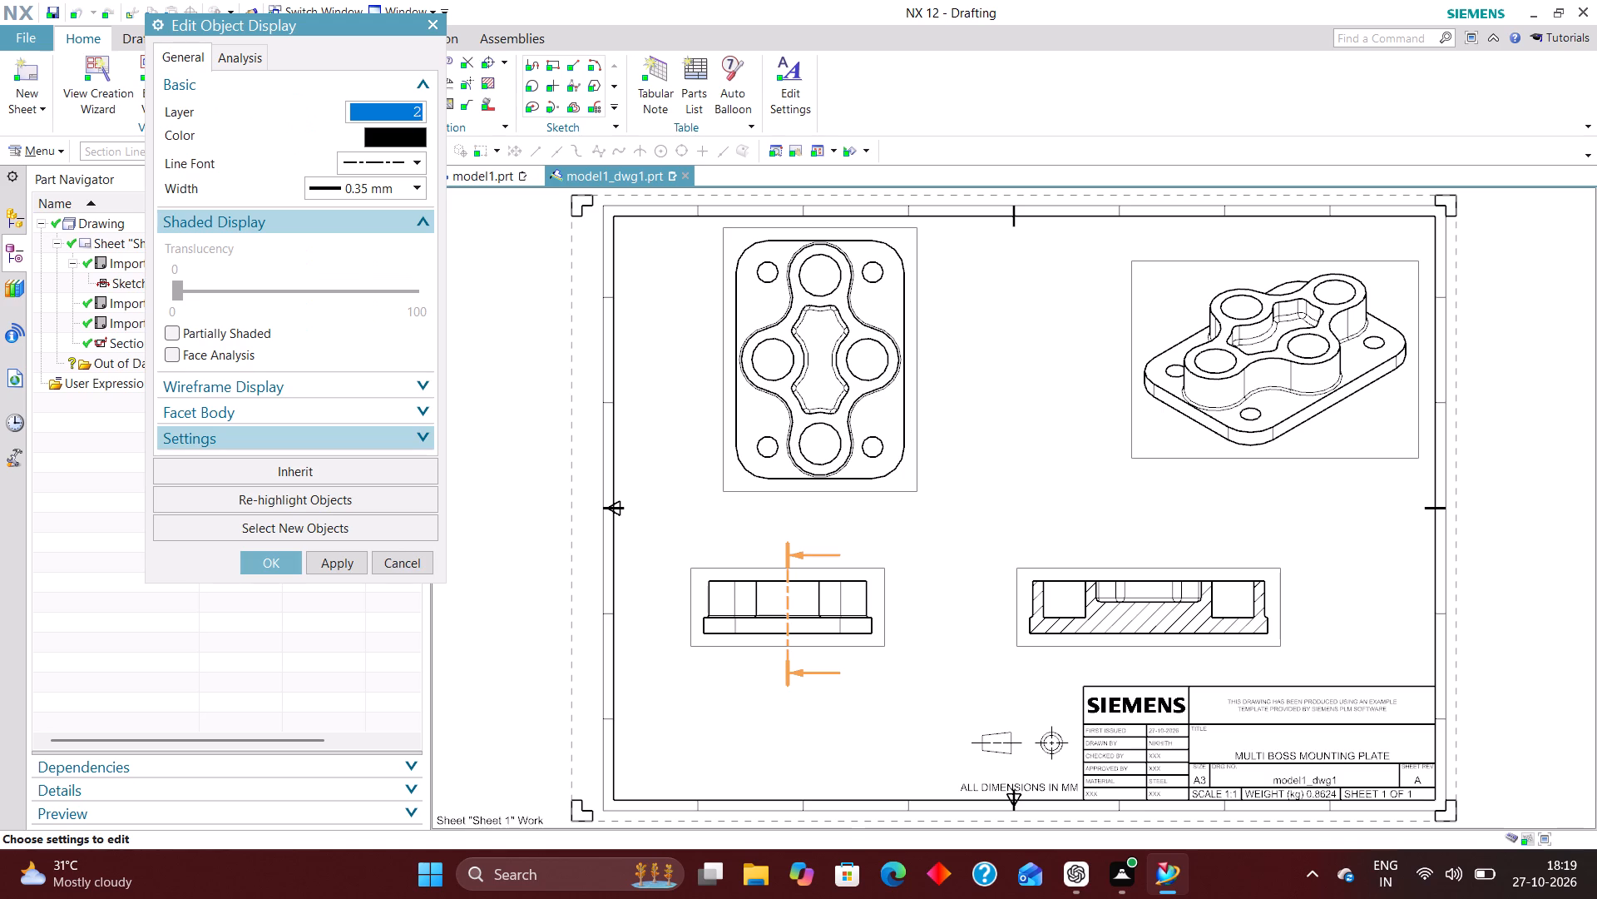
key("2")
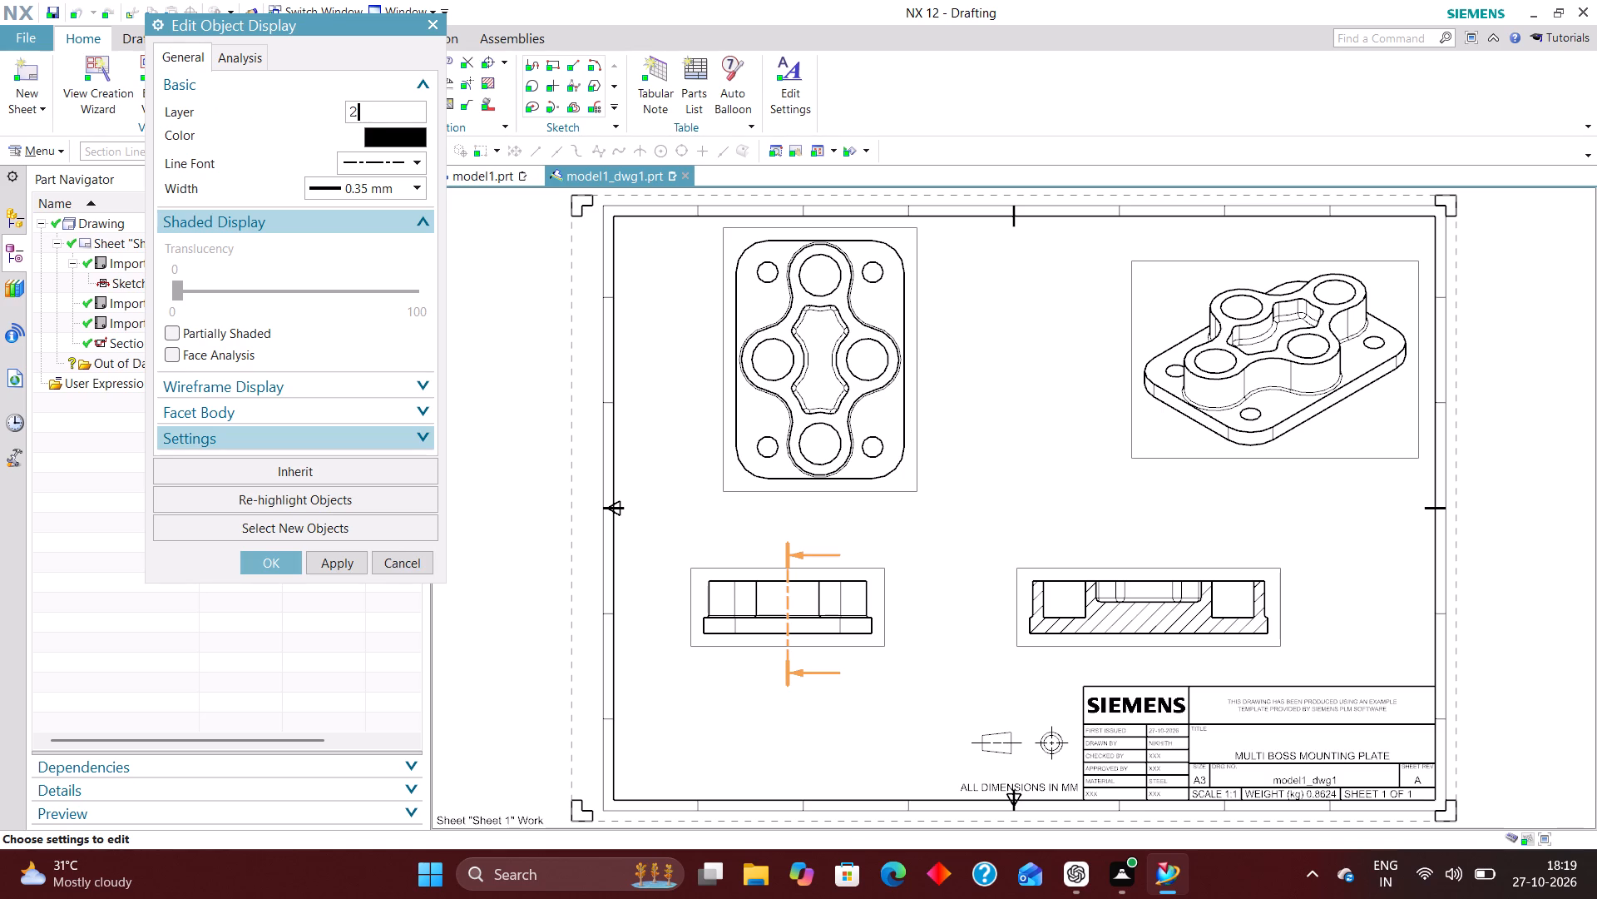
type("26")
key("Return")
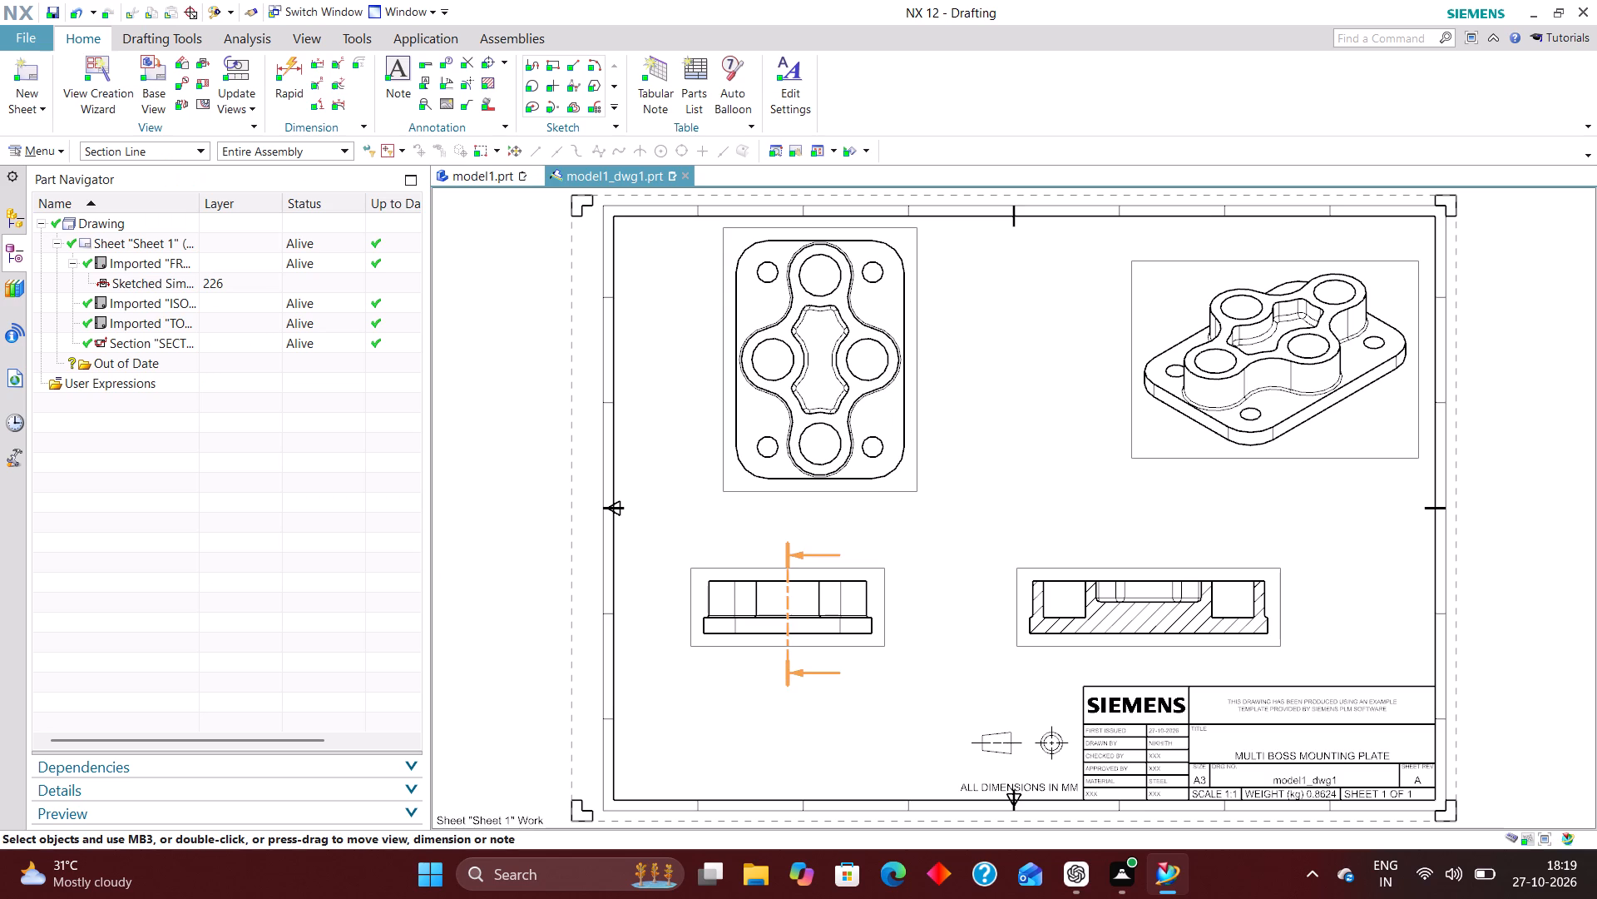
Restrict selection to title blocks, select the one on the sheet and accept layer 256 for it in Edit Object Display.
left_click(155, 150)
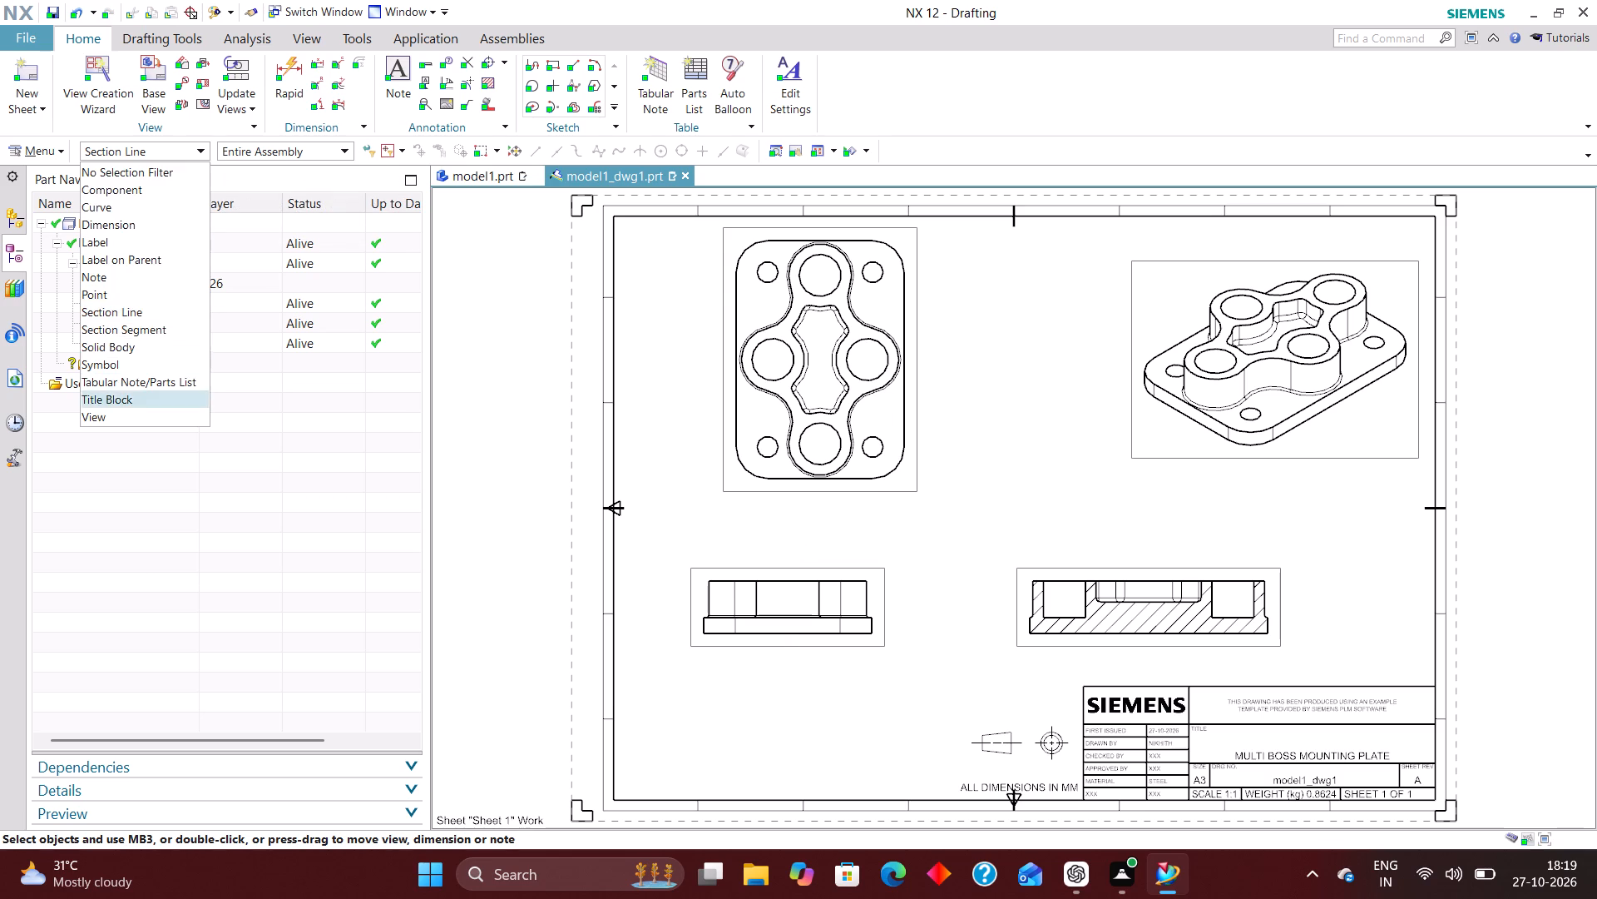
left_click(142, 392)
key("ctrl+a")
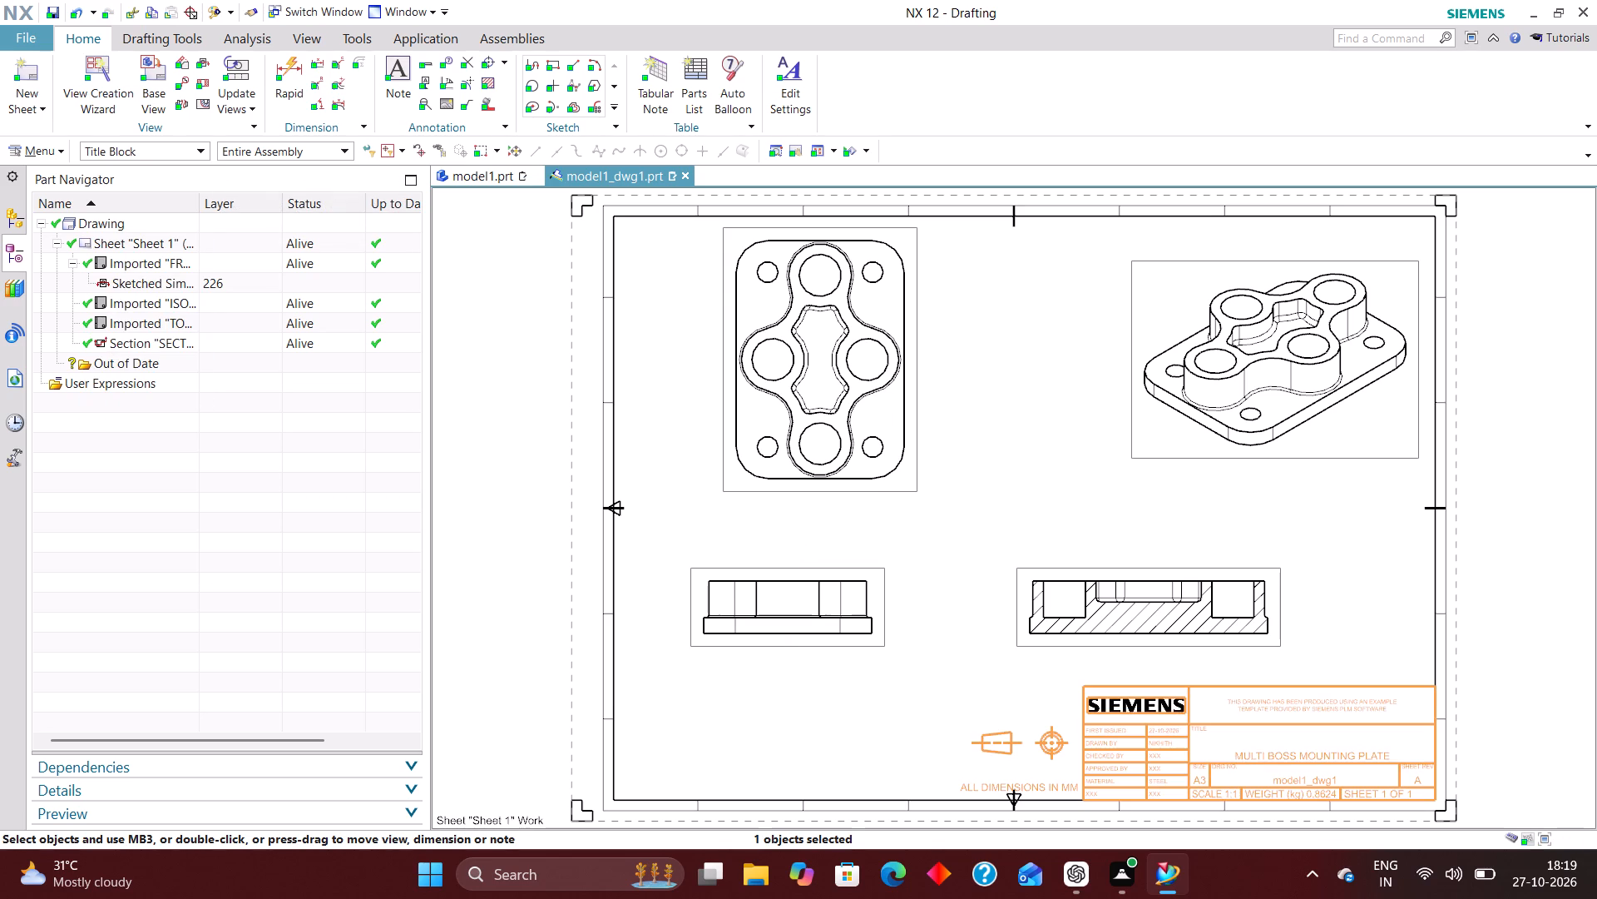
key("ctrl+j")
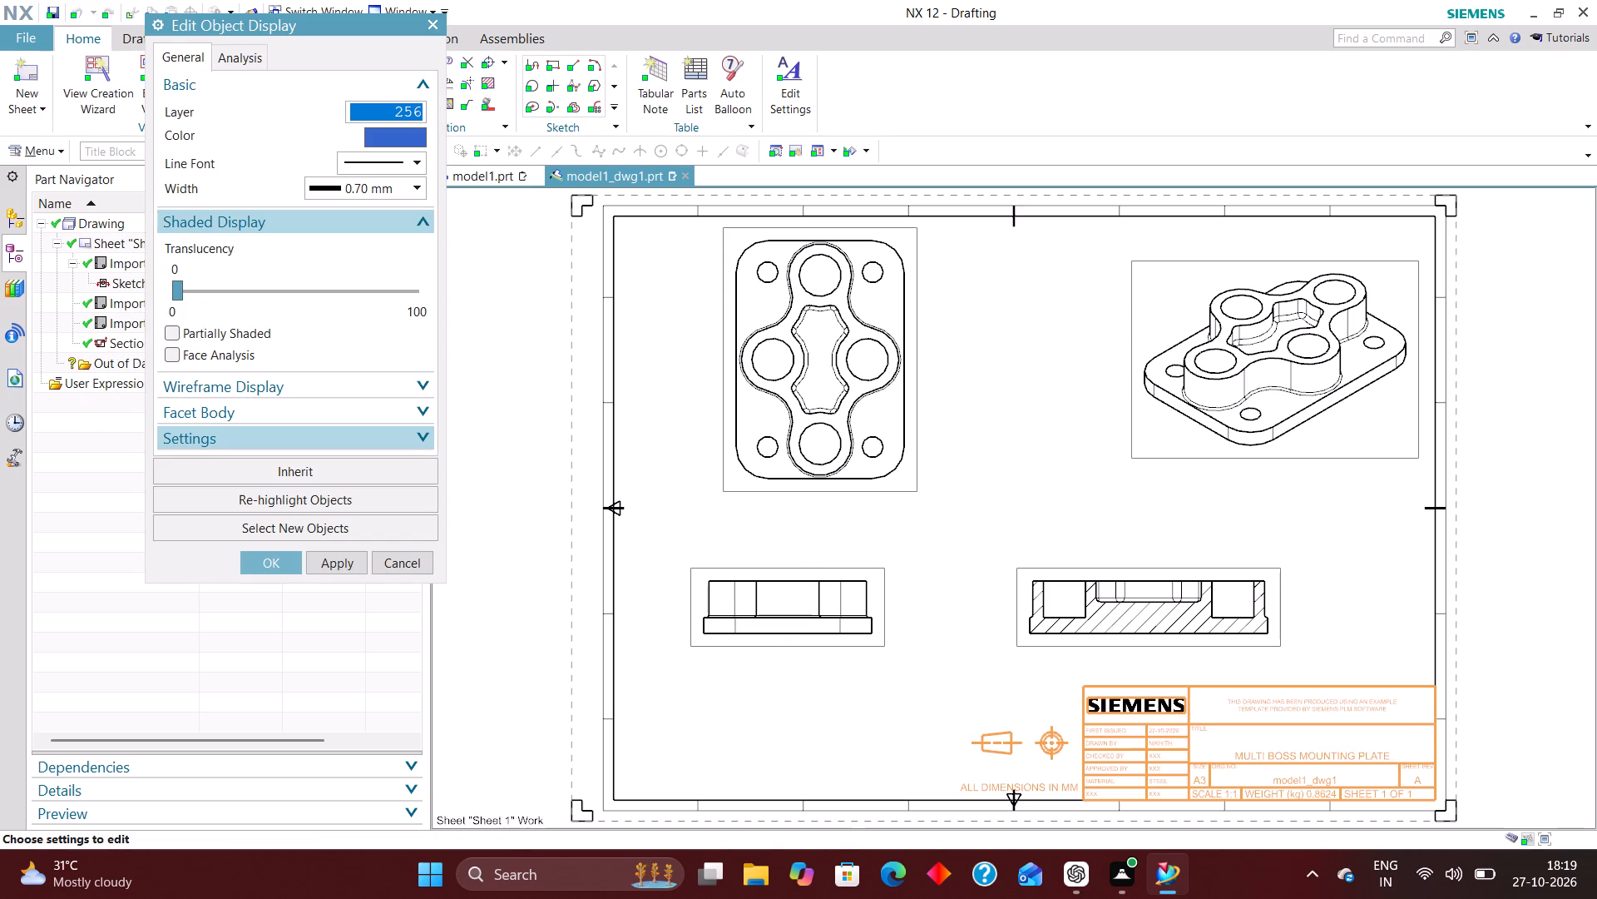
left_click(282, 559)
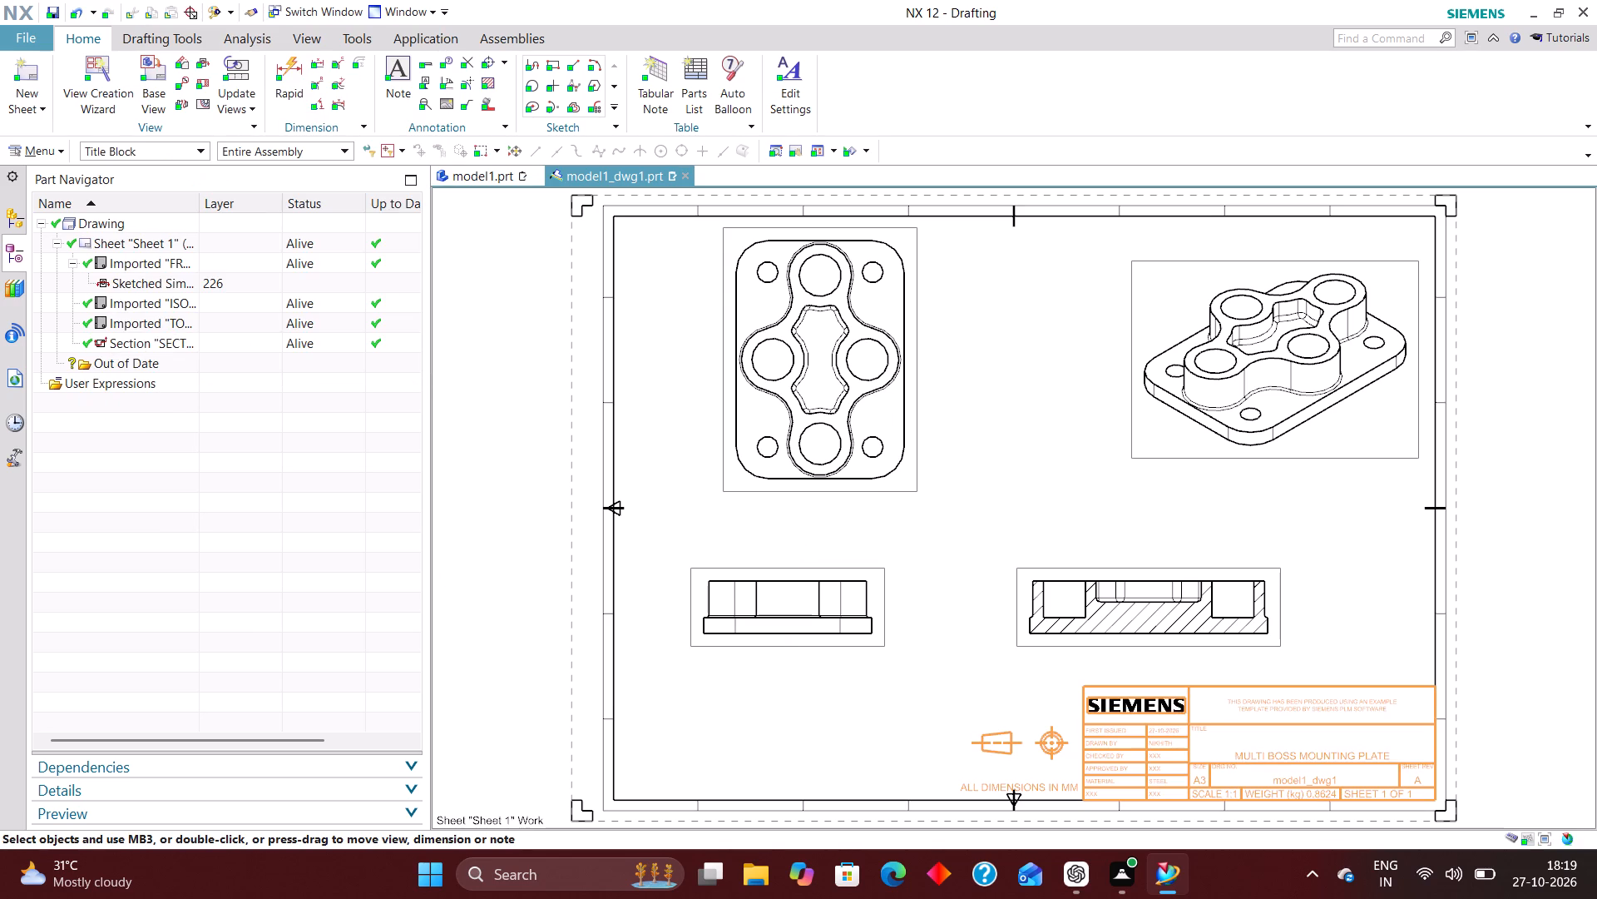
Turn on all layers of the drawing in Layer Settings.
key("ctrl+l")
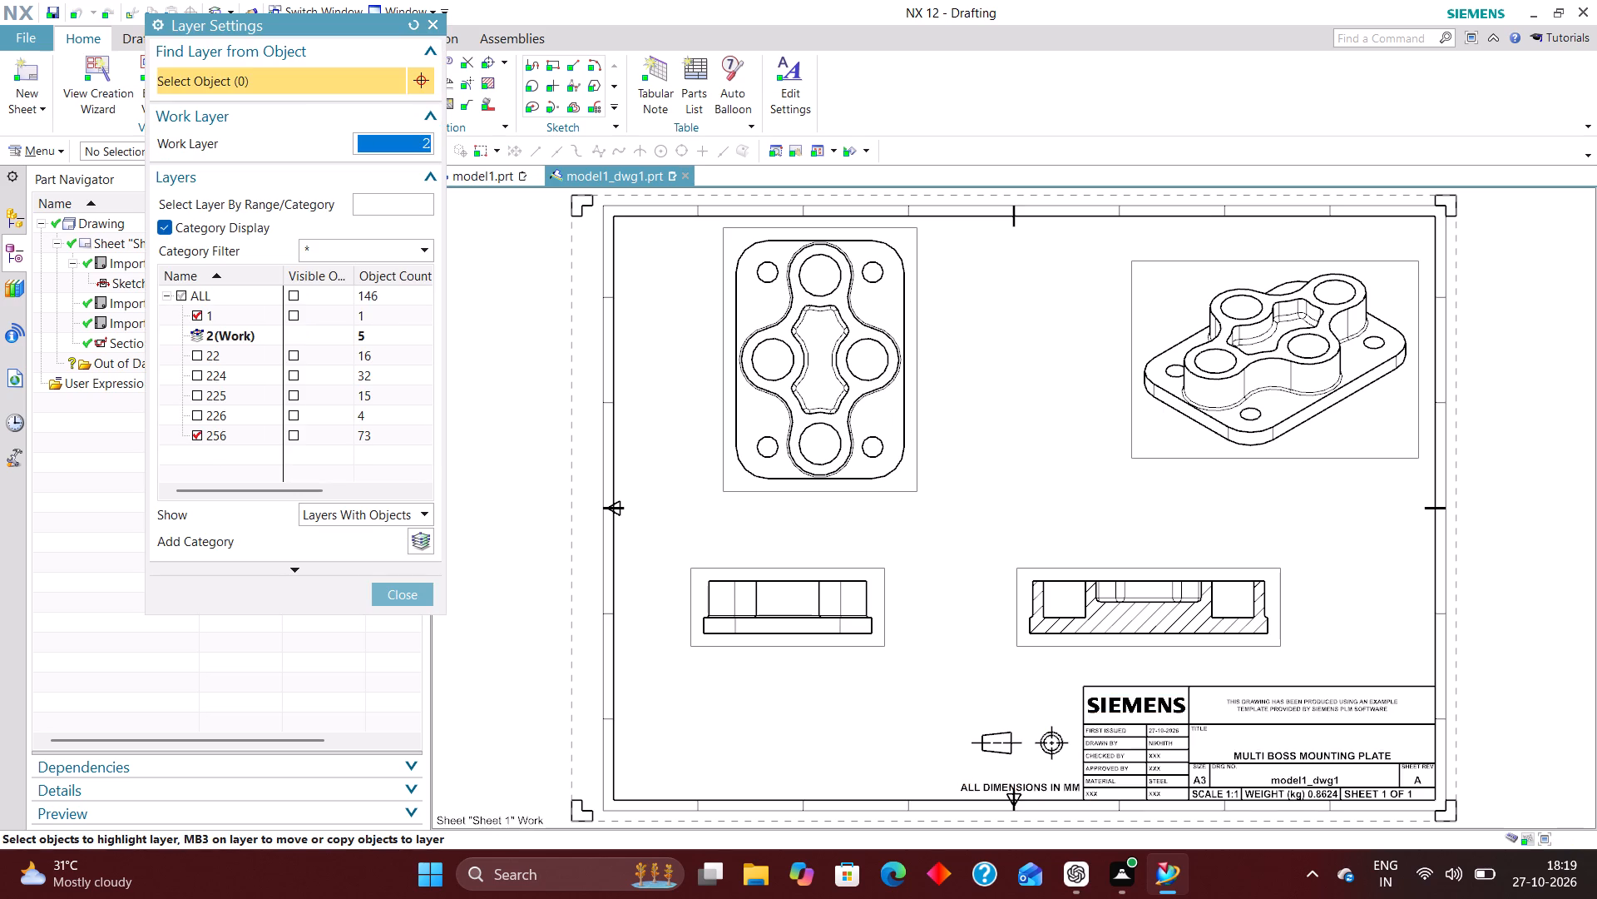
left_click(183, 293)
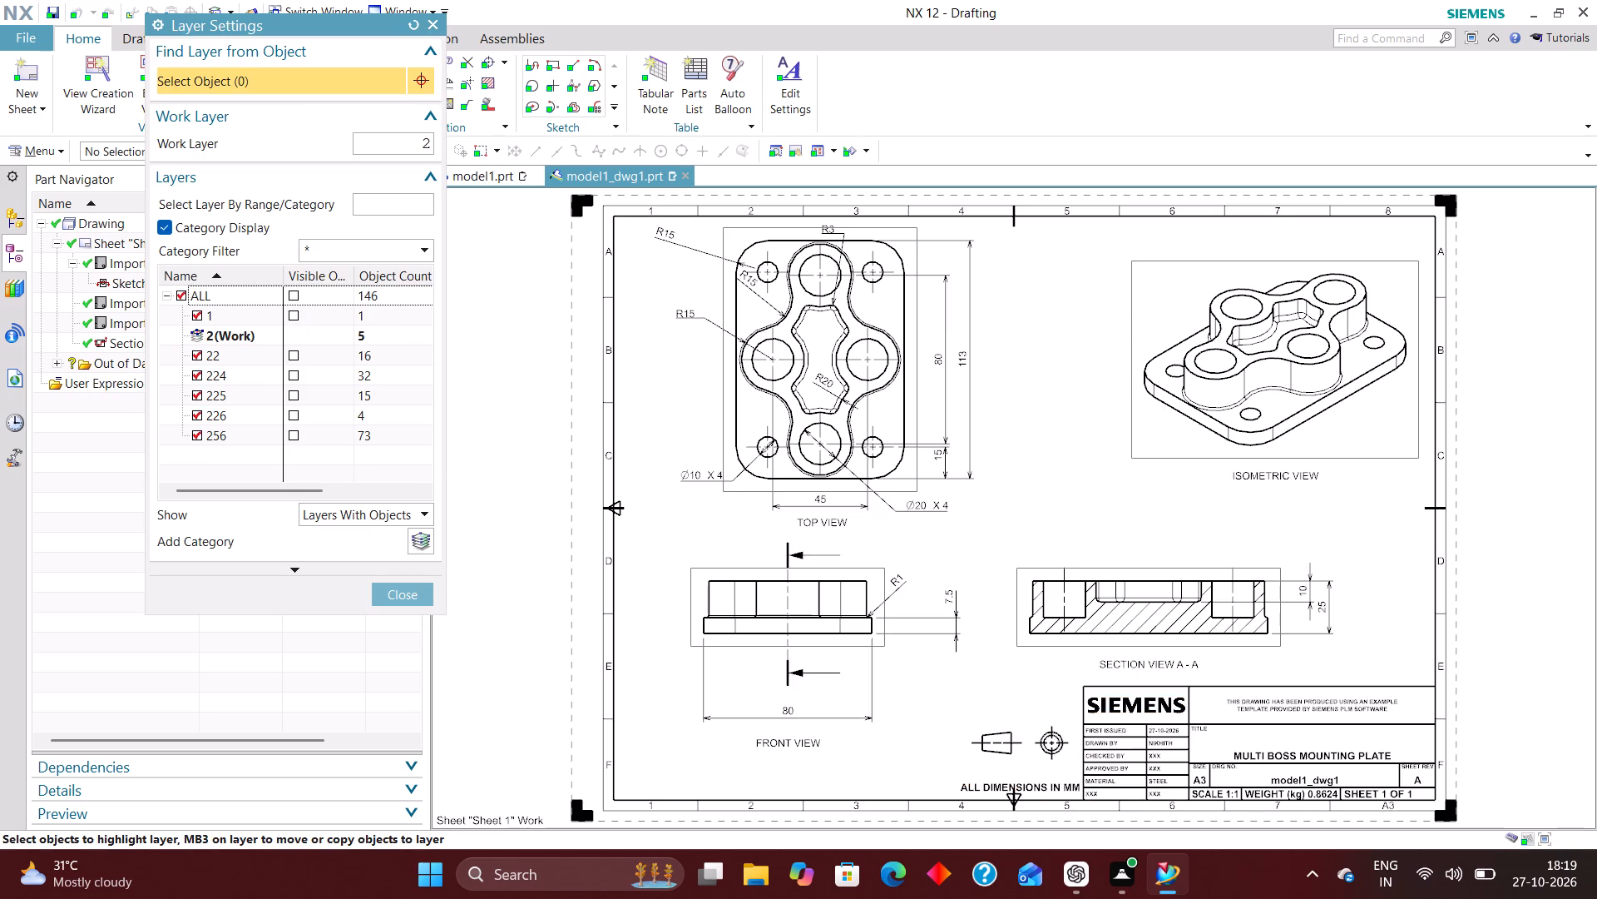
left_click(413, 596)
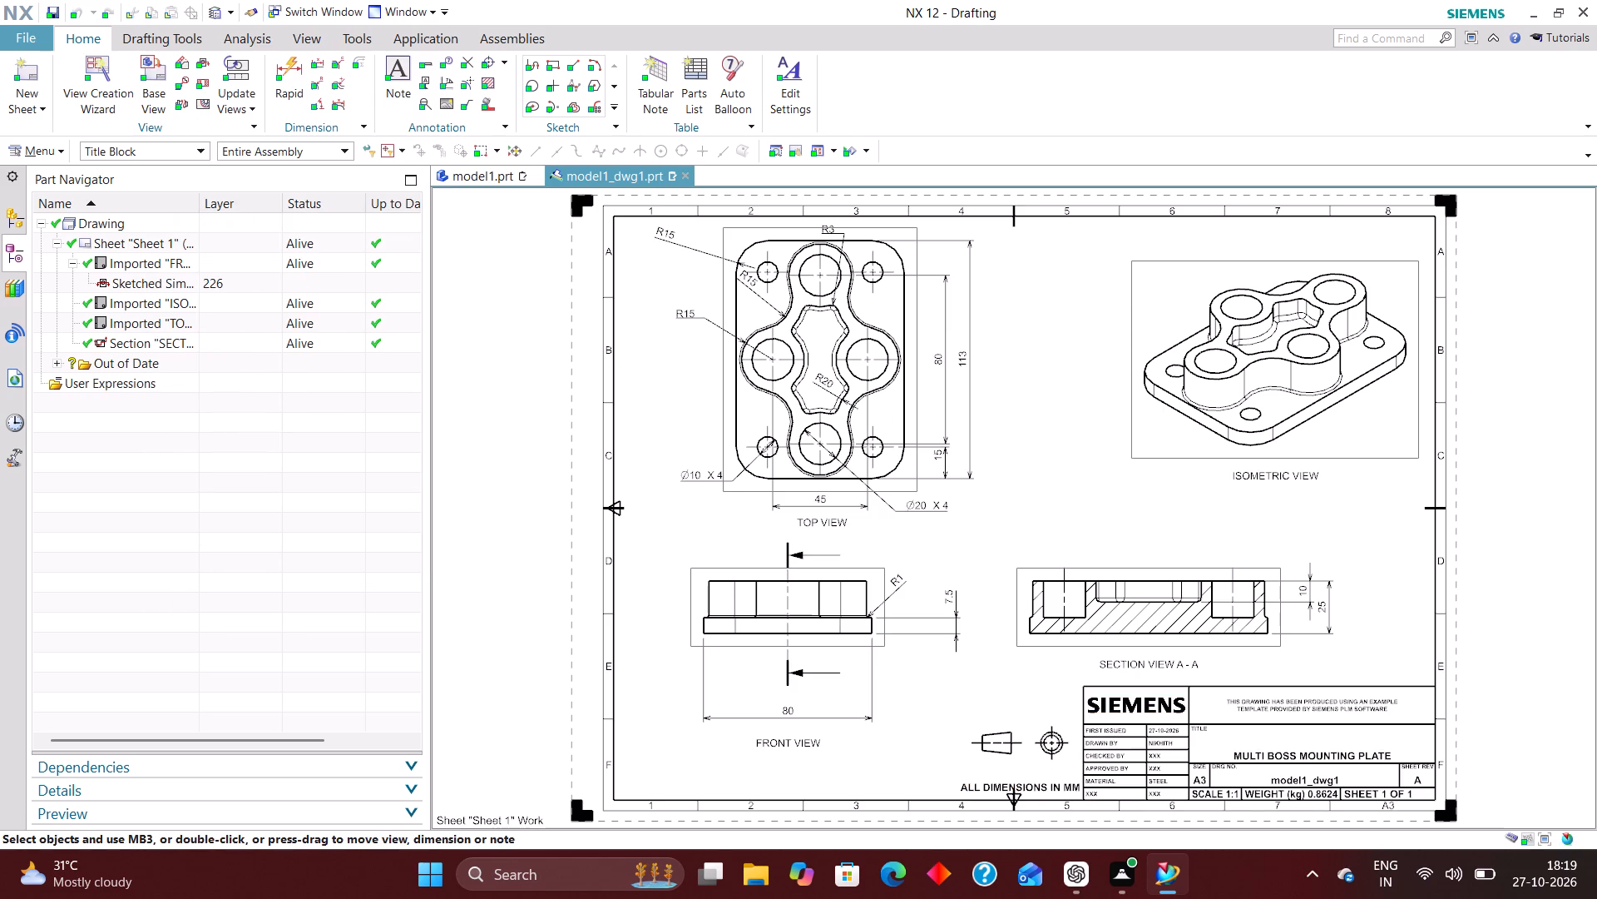
Restrict selection to dimensions, select all of them on the sheet and reassign them to layer 223.
left_click(155, 151)
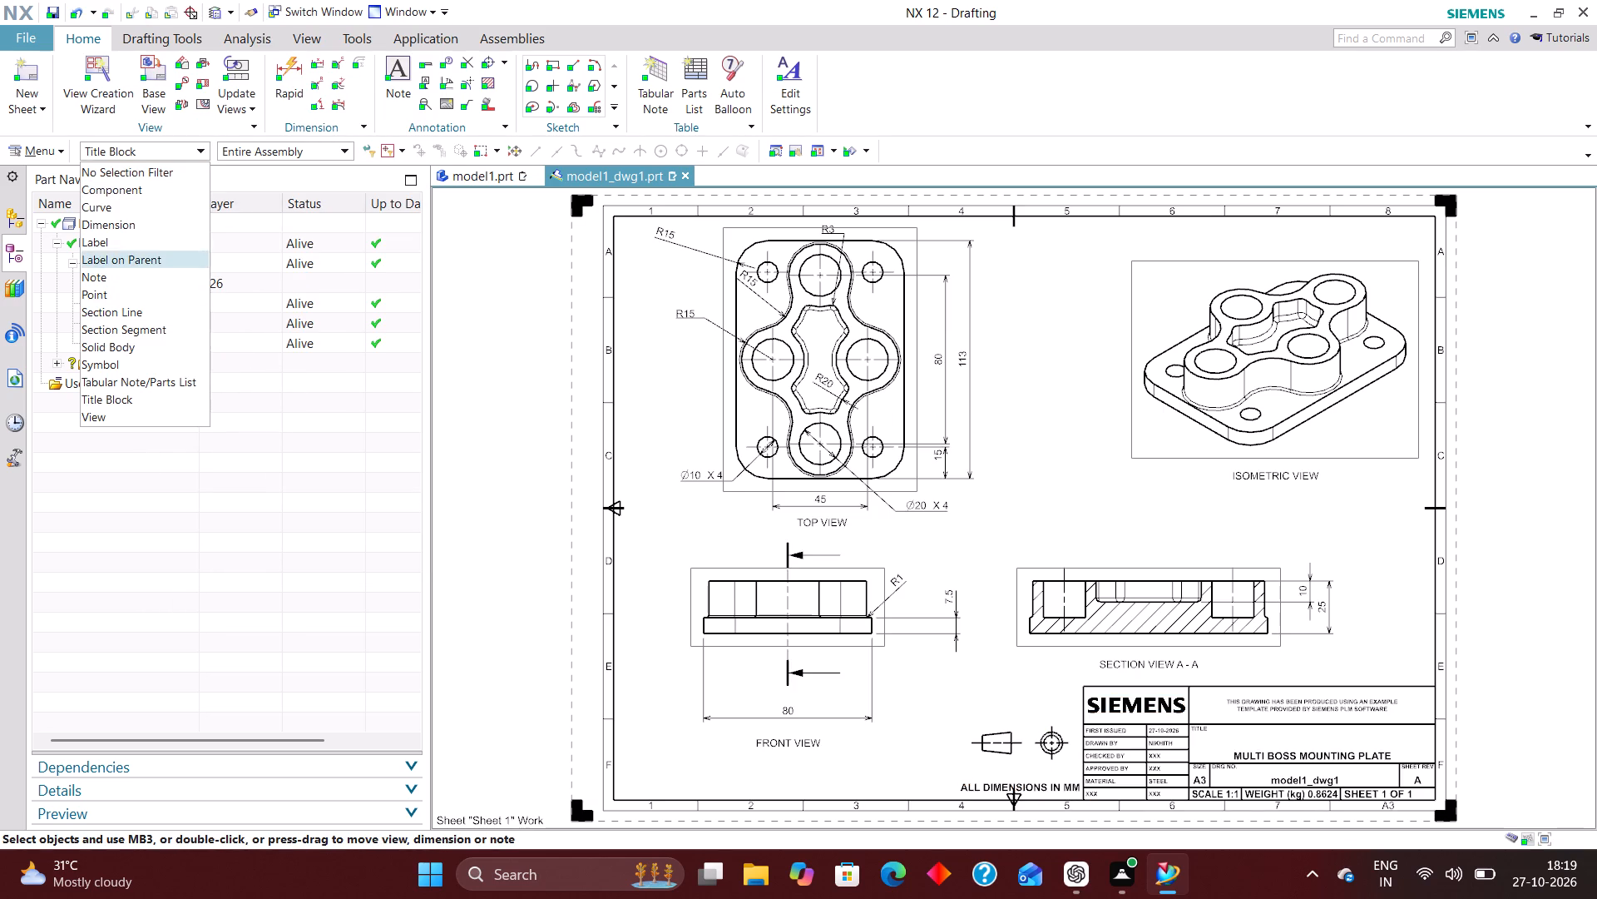
left_click(126, 226)
key("ctrl+a")
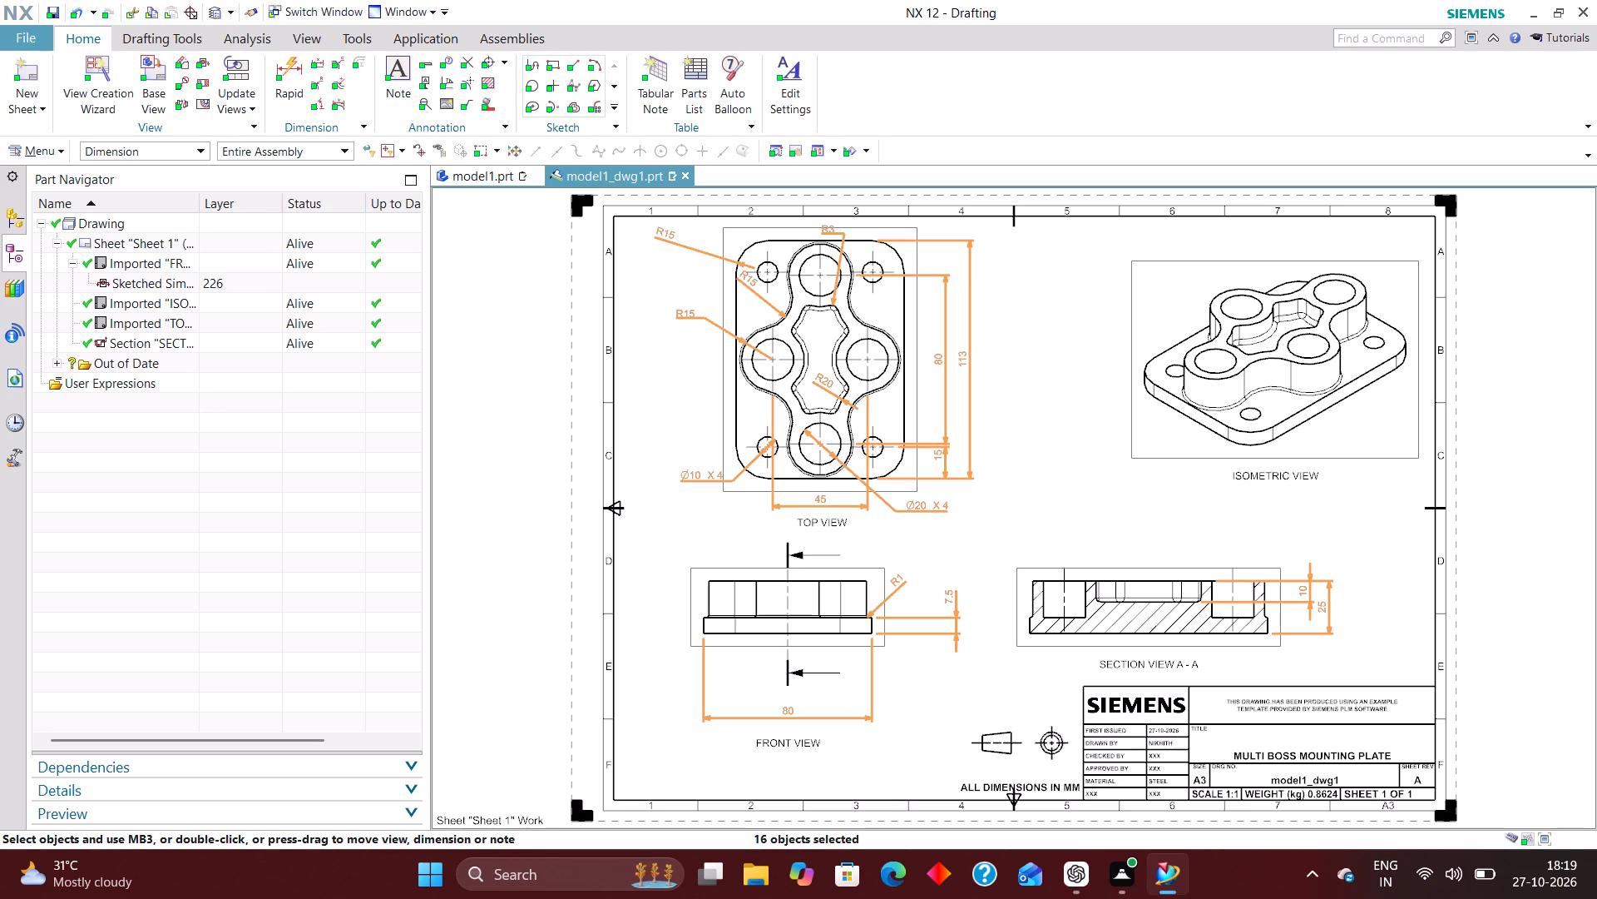
key("ctrl+j")
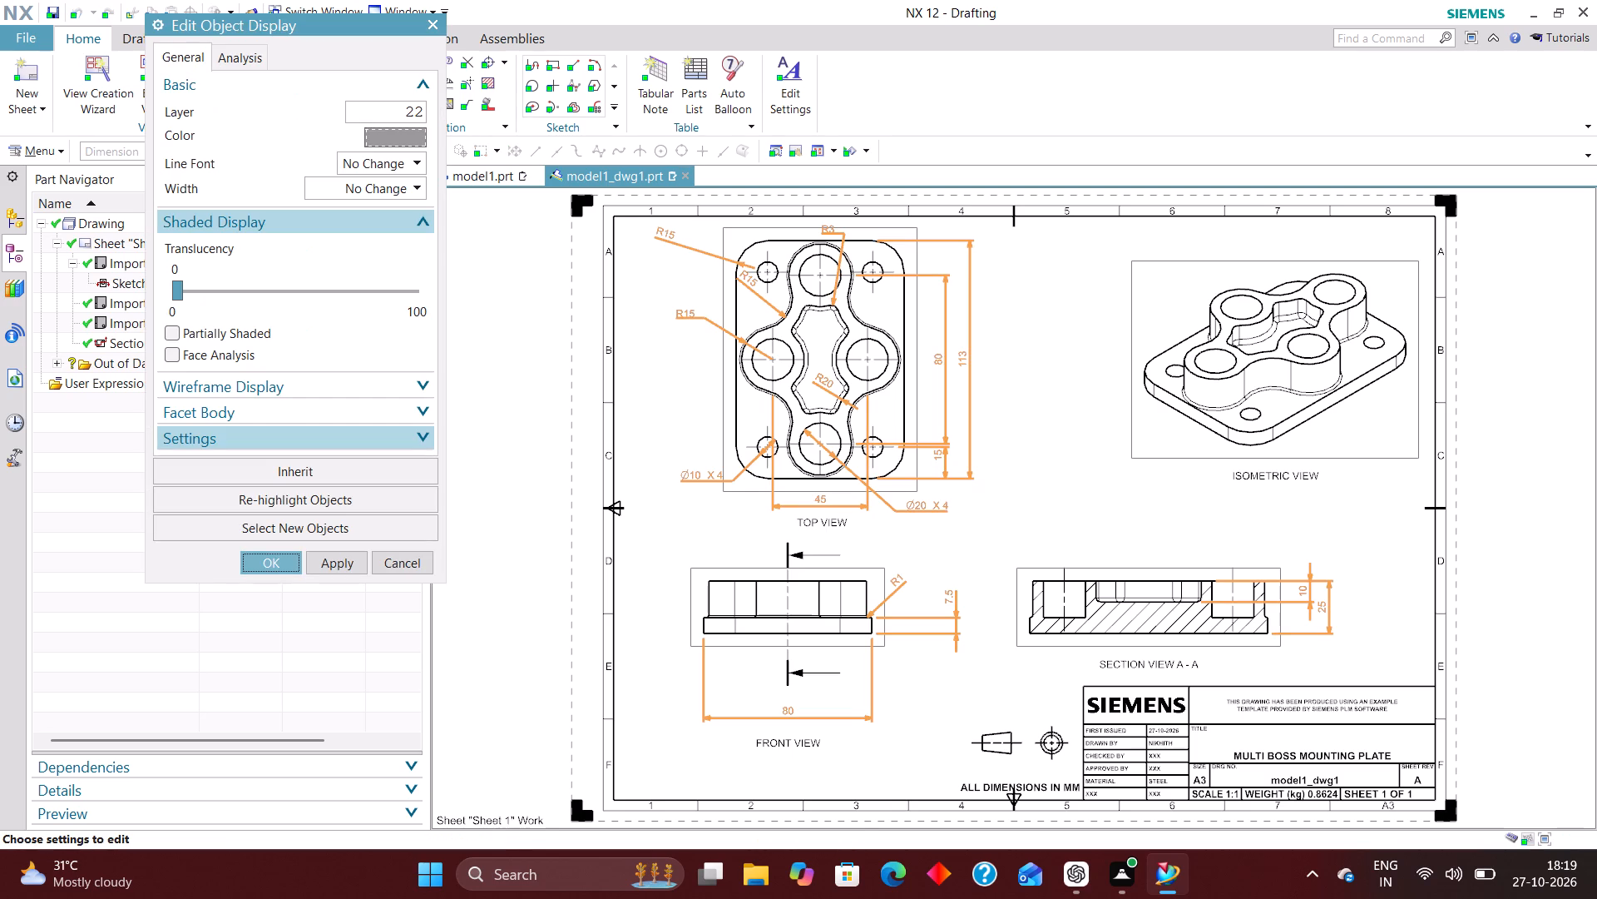
left_click_drag(389, 113, 529, 112)
type("223")
key("Return")
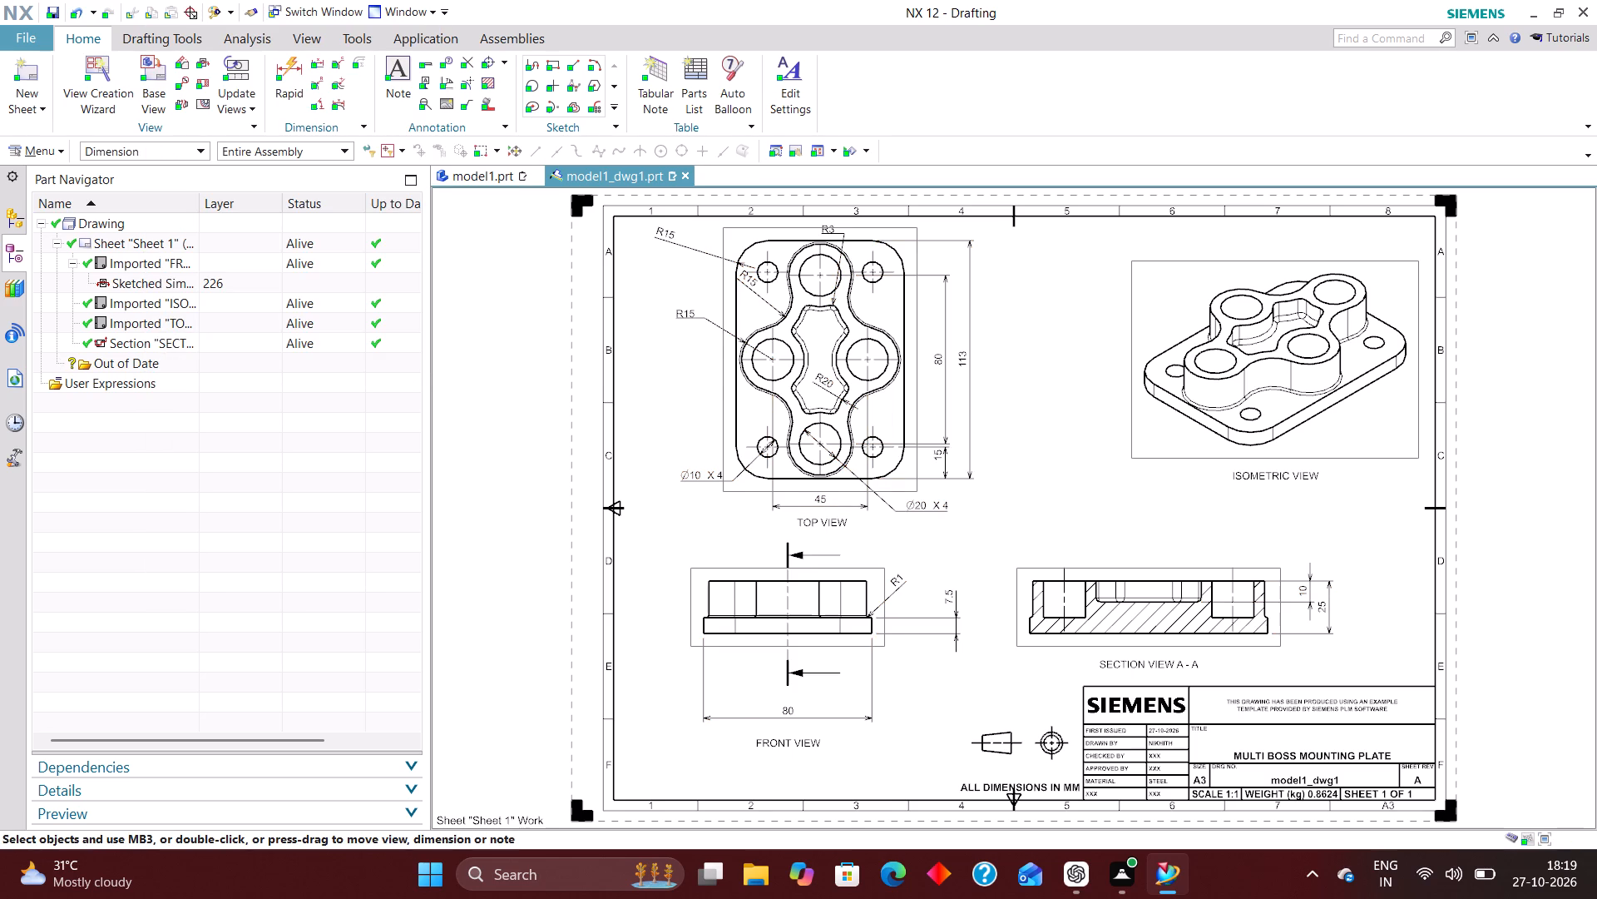
Reset the selection type to No Selection Filter.
scroll(475, 505, "down", 2)
right_click_drag(861, 382, 769, 494)
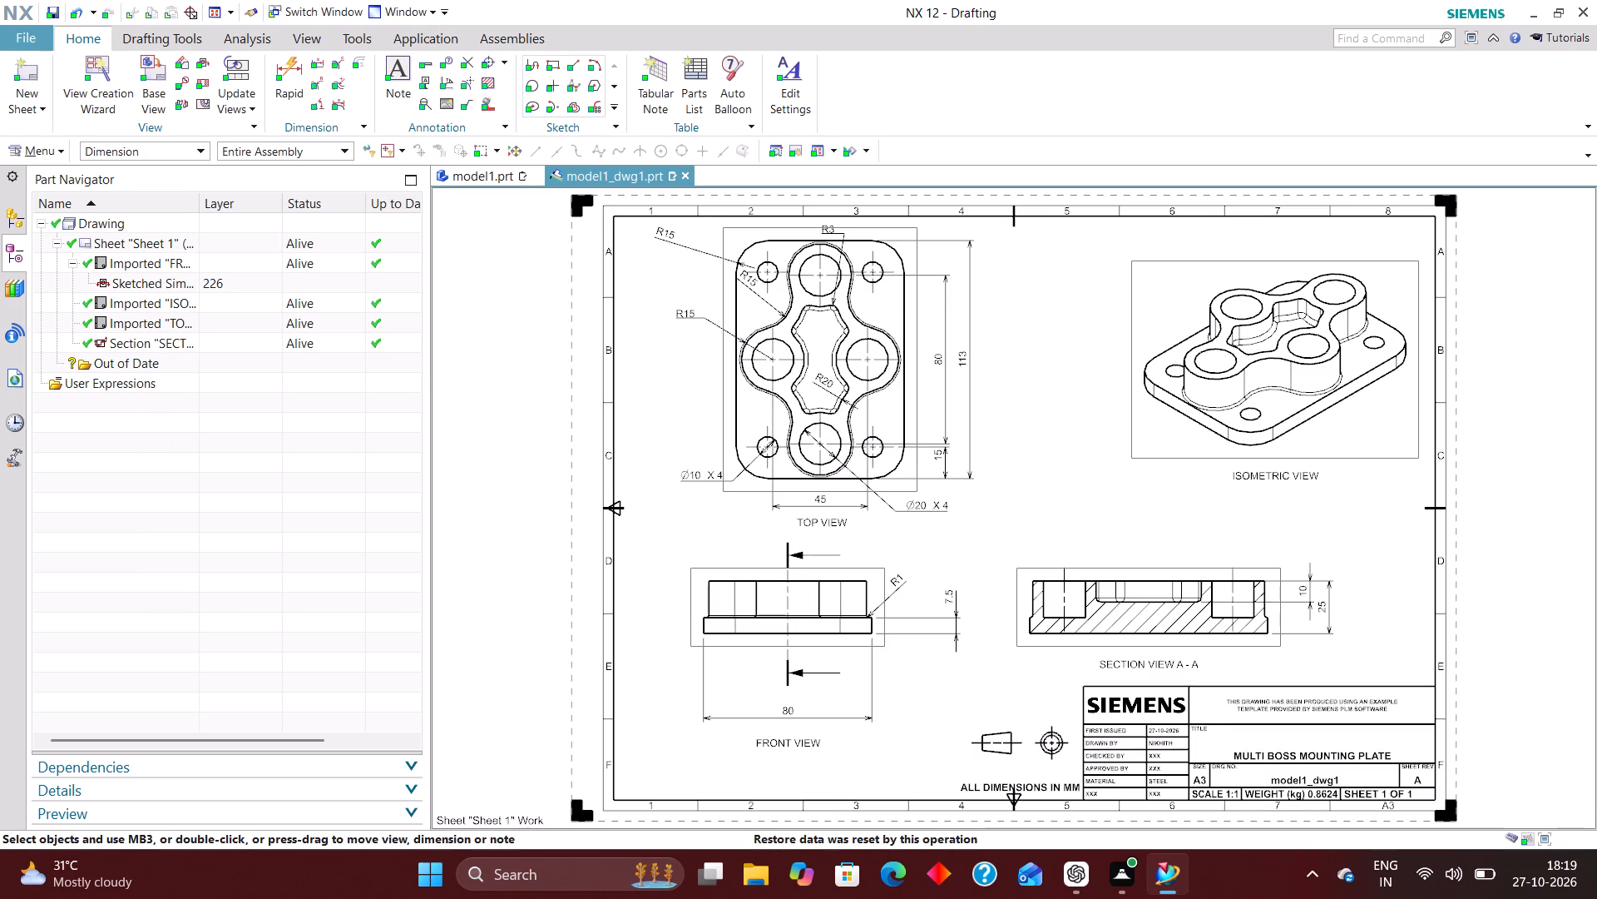
left_click(165, 156)
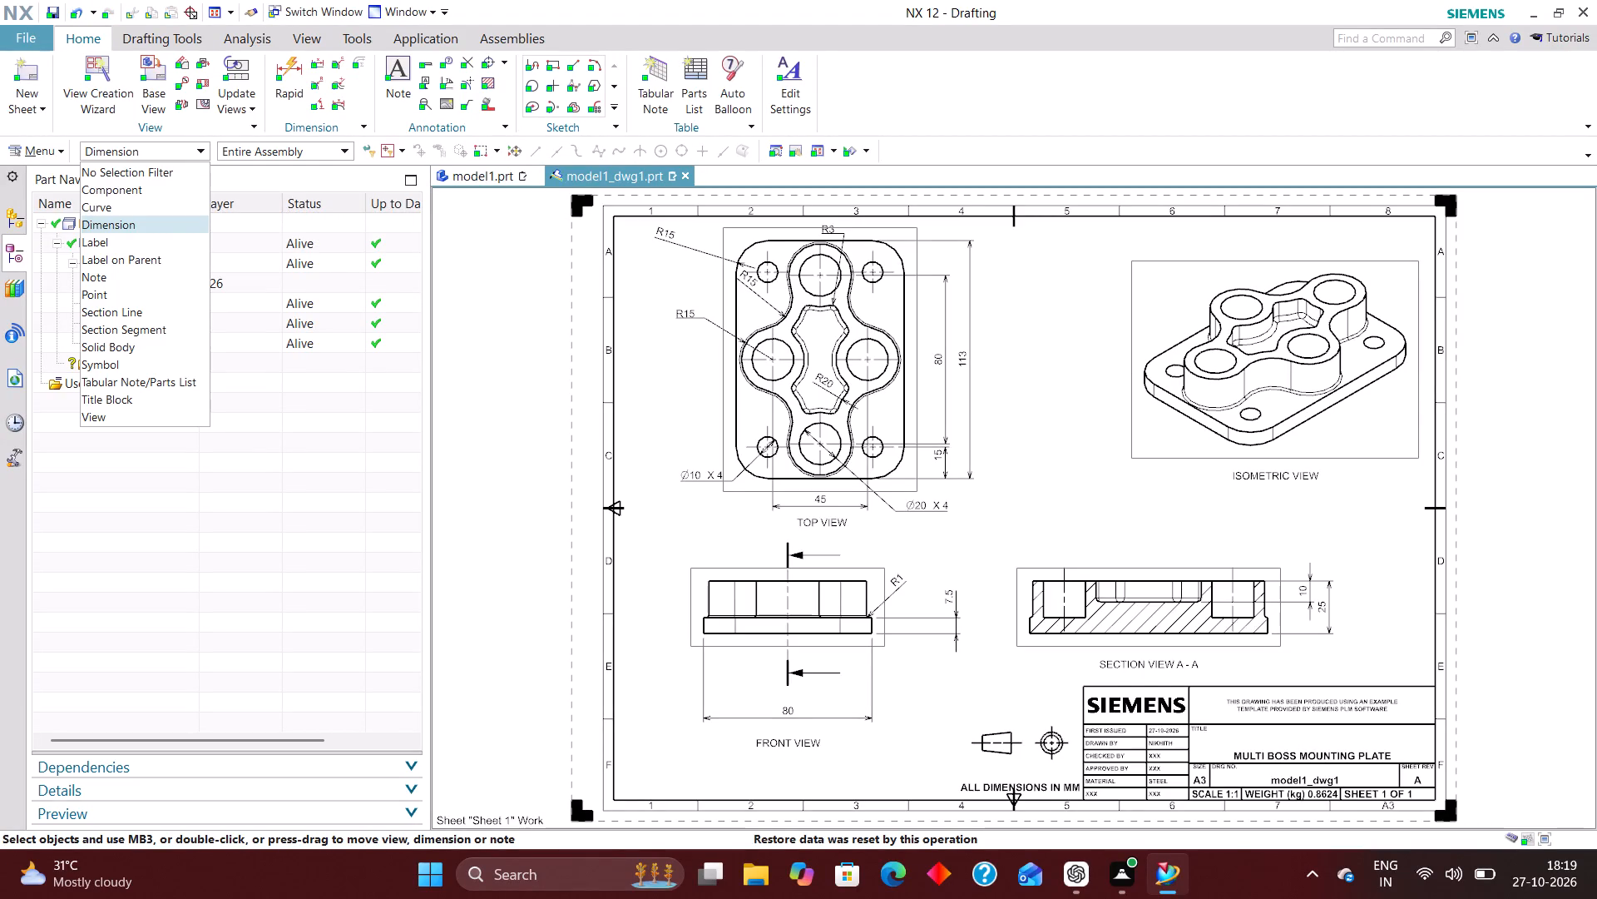
left_click(168, 167)
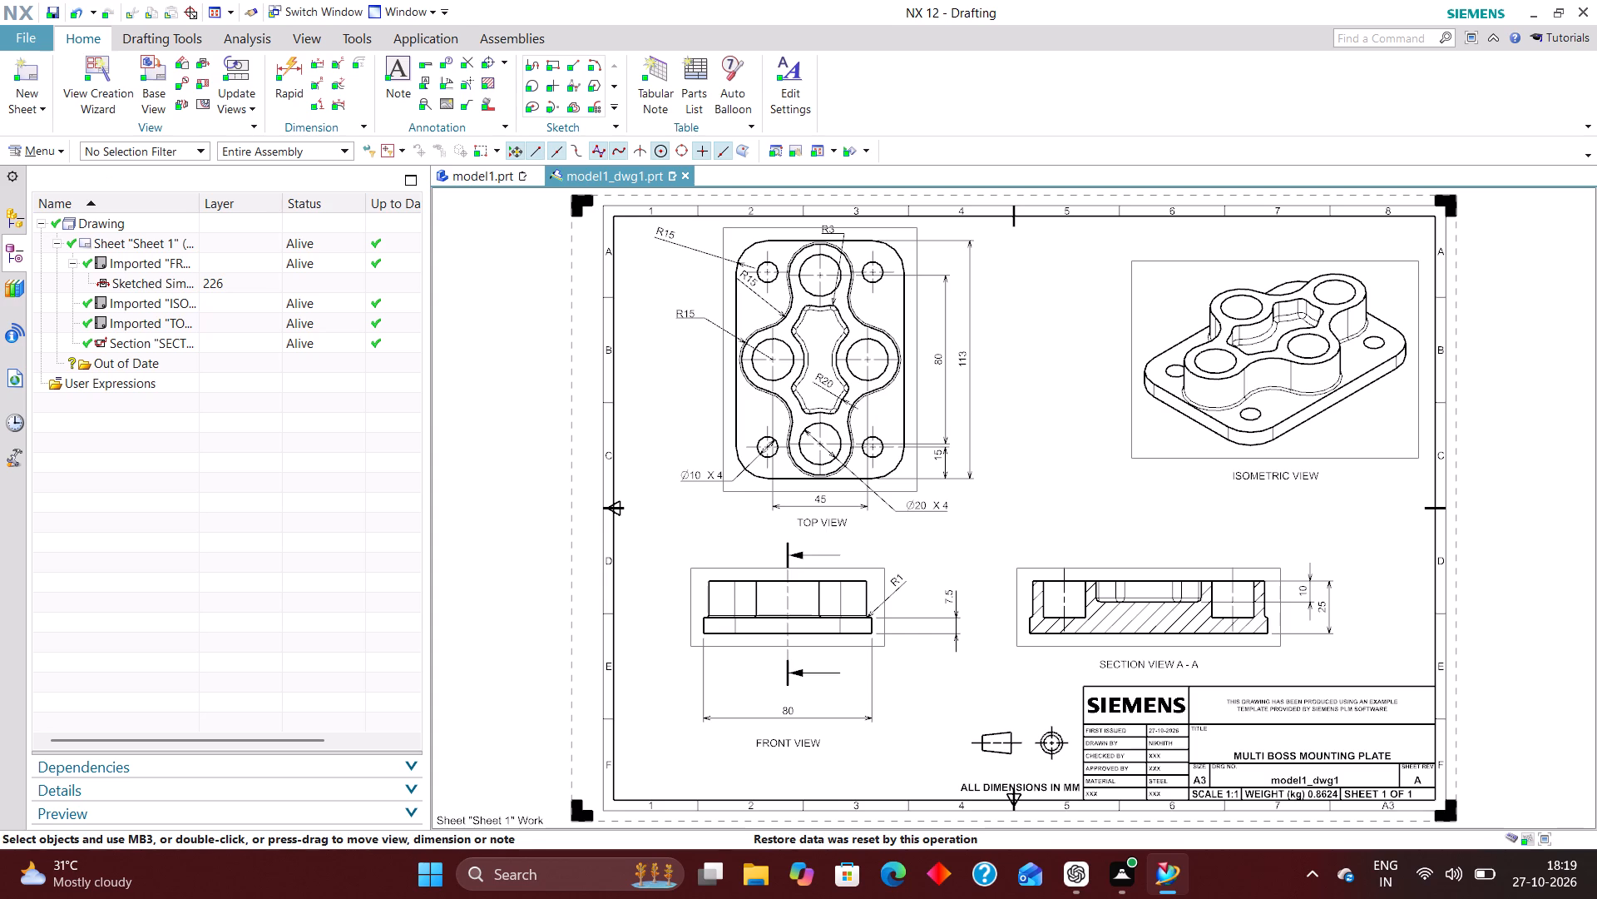
scroll(1060, 402, "up", 1)
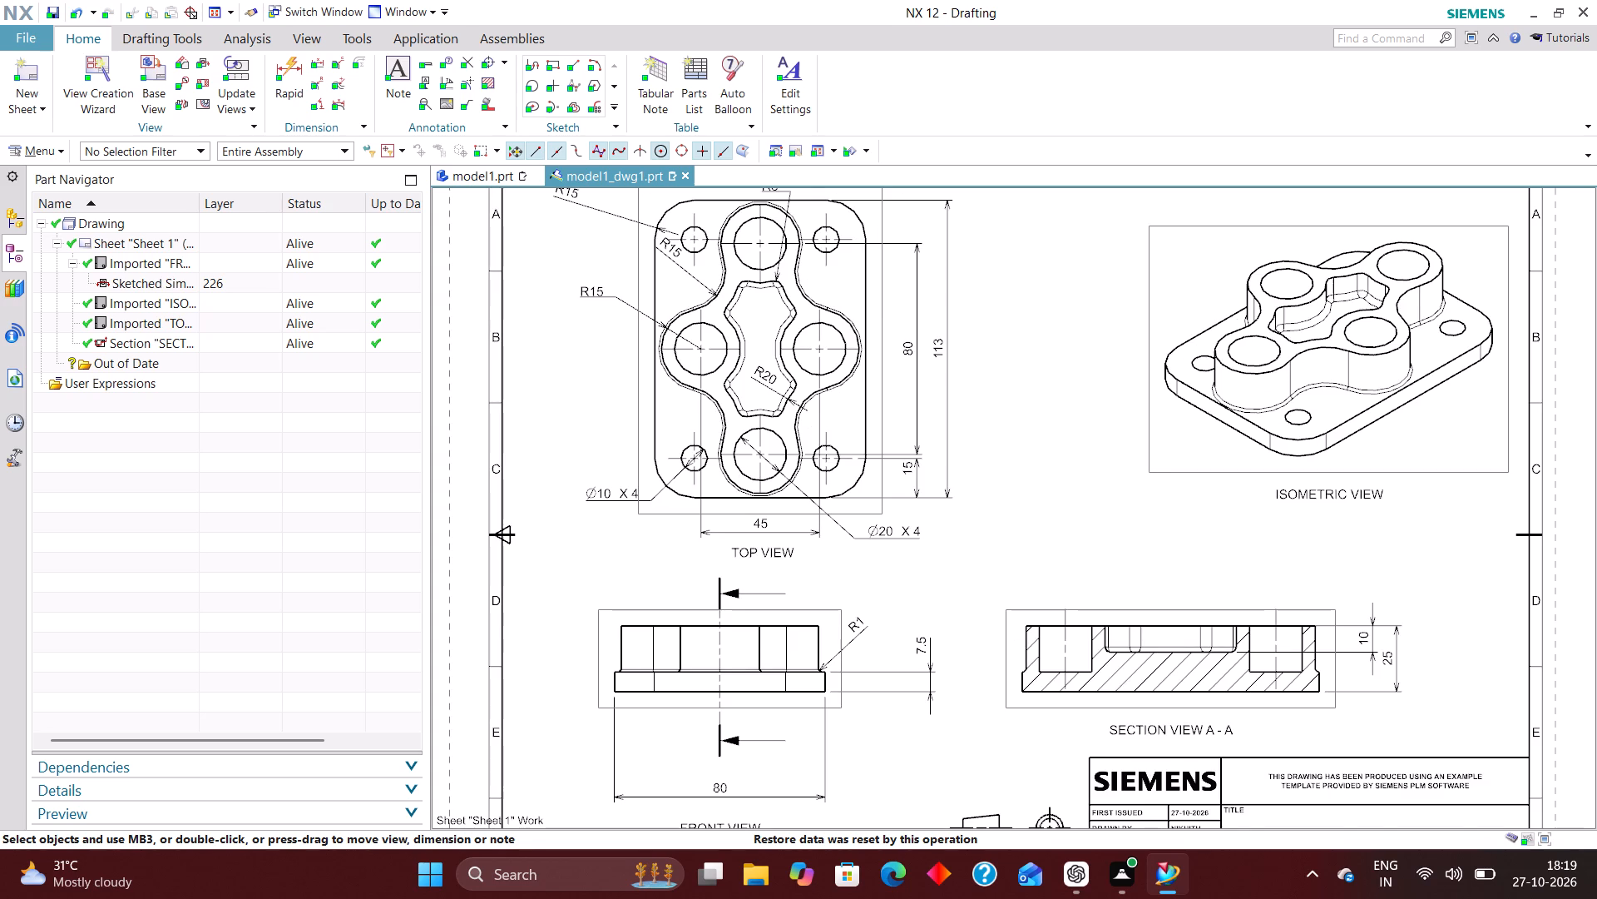
right_click_drag(1083, 331, 1001, 464)
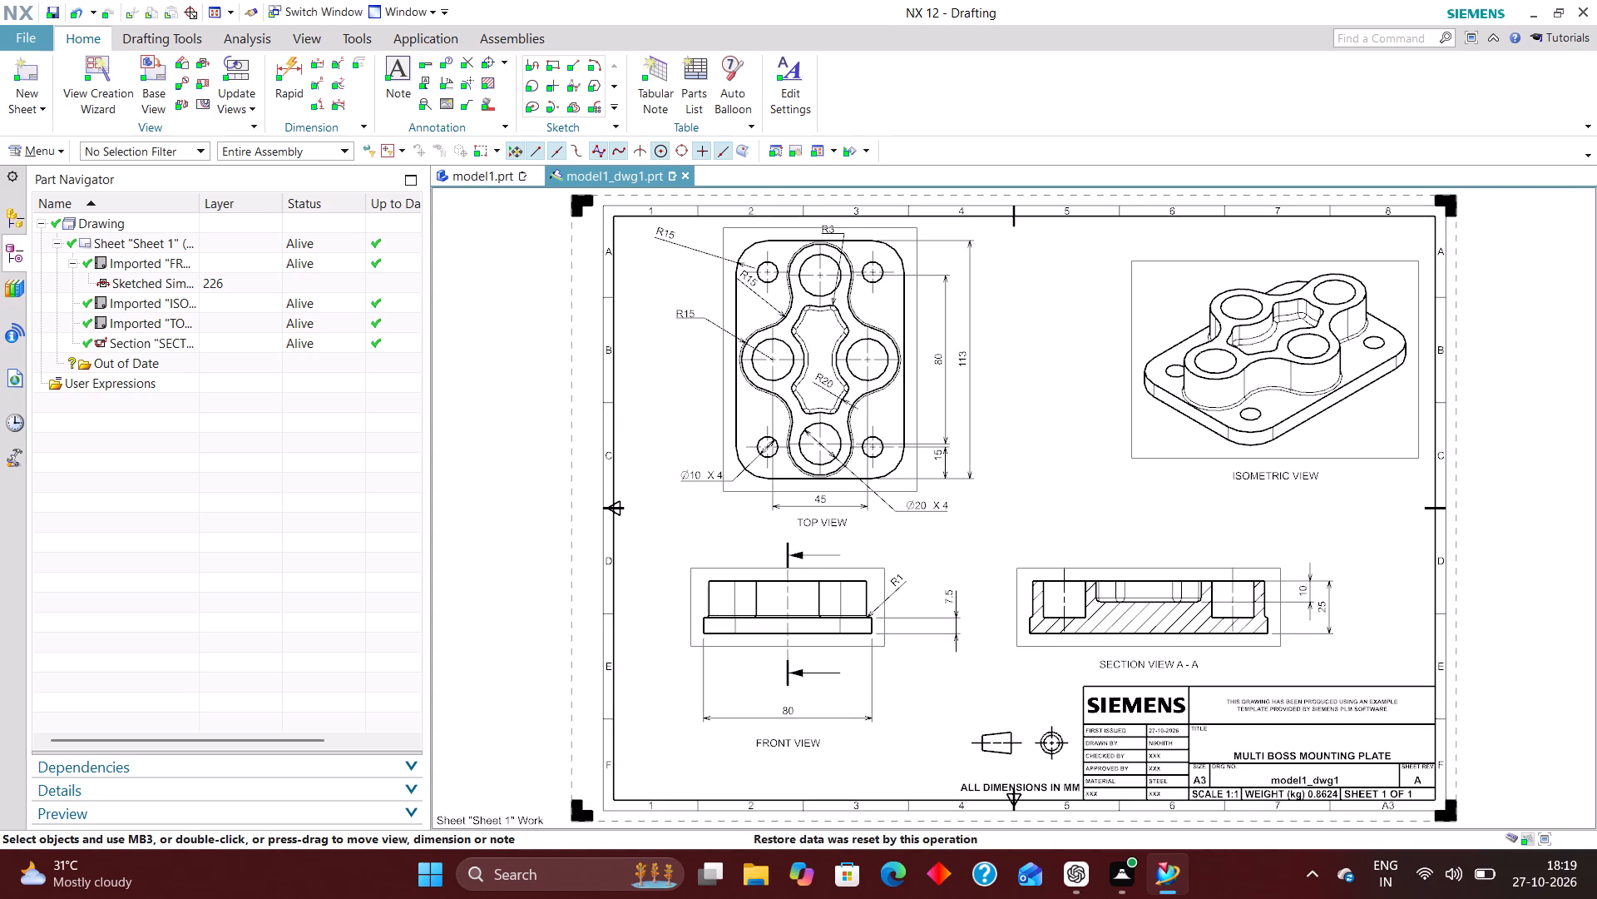
Toggle the Visible Only setting for the ALL category in Layer Settings.
key("ctrl+l")
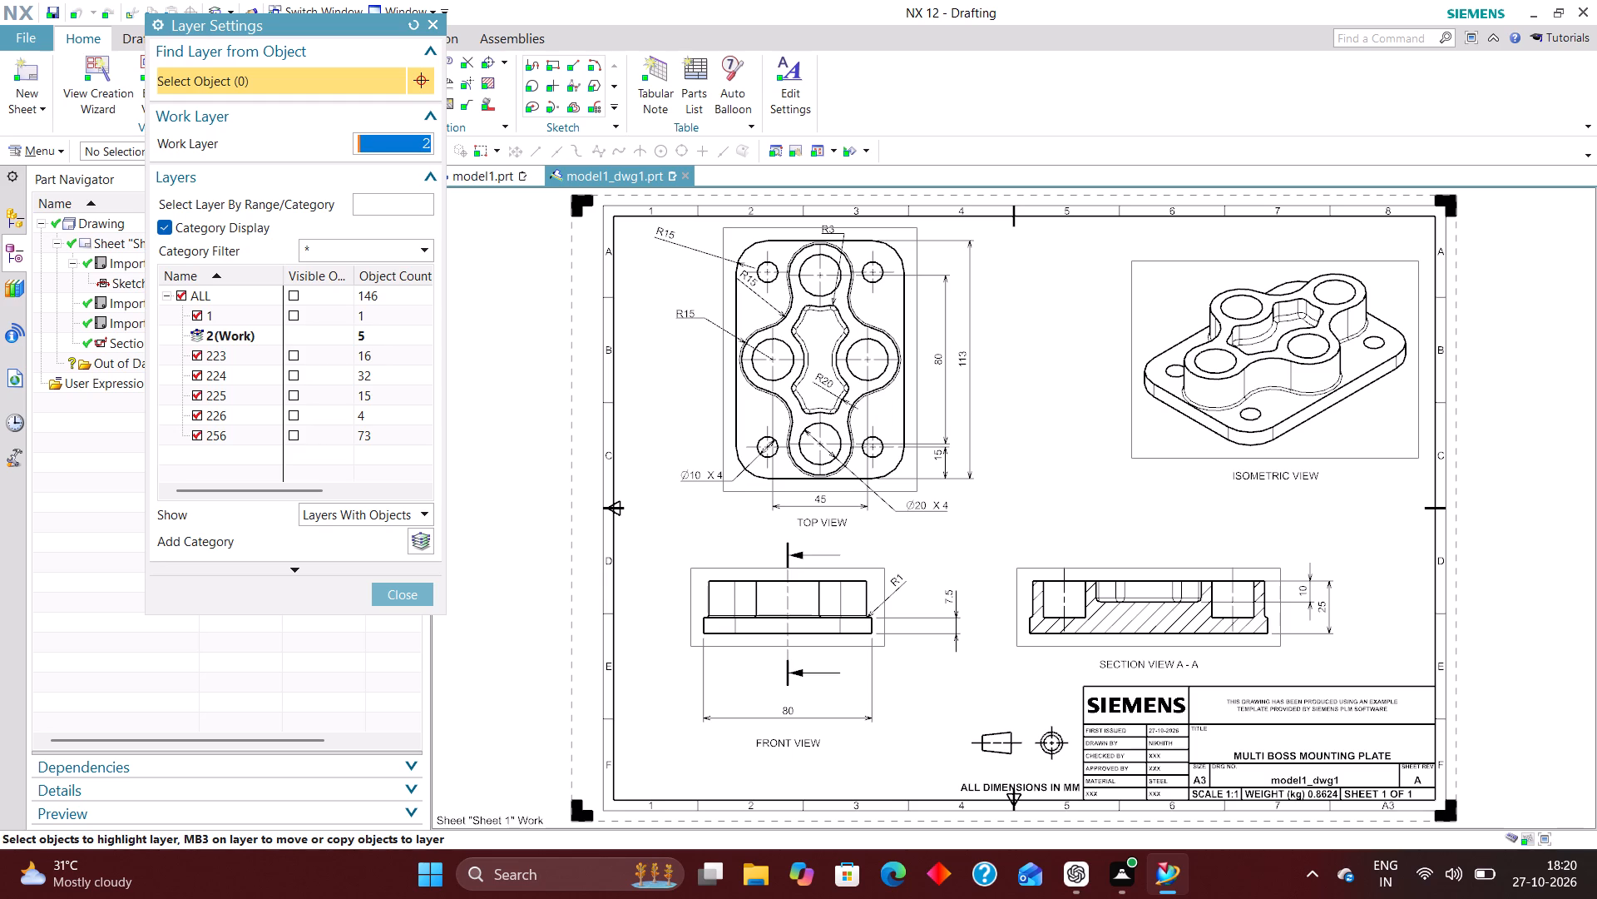
left_click(296, 291)
left_click(414, 591)
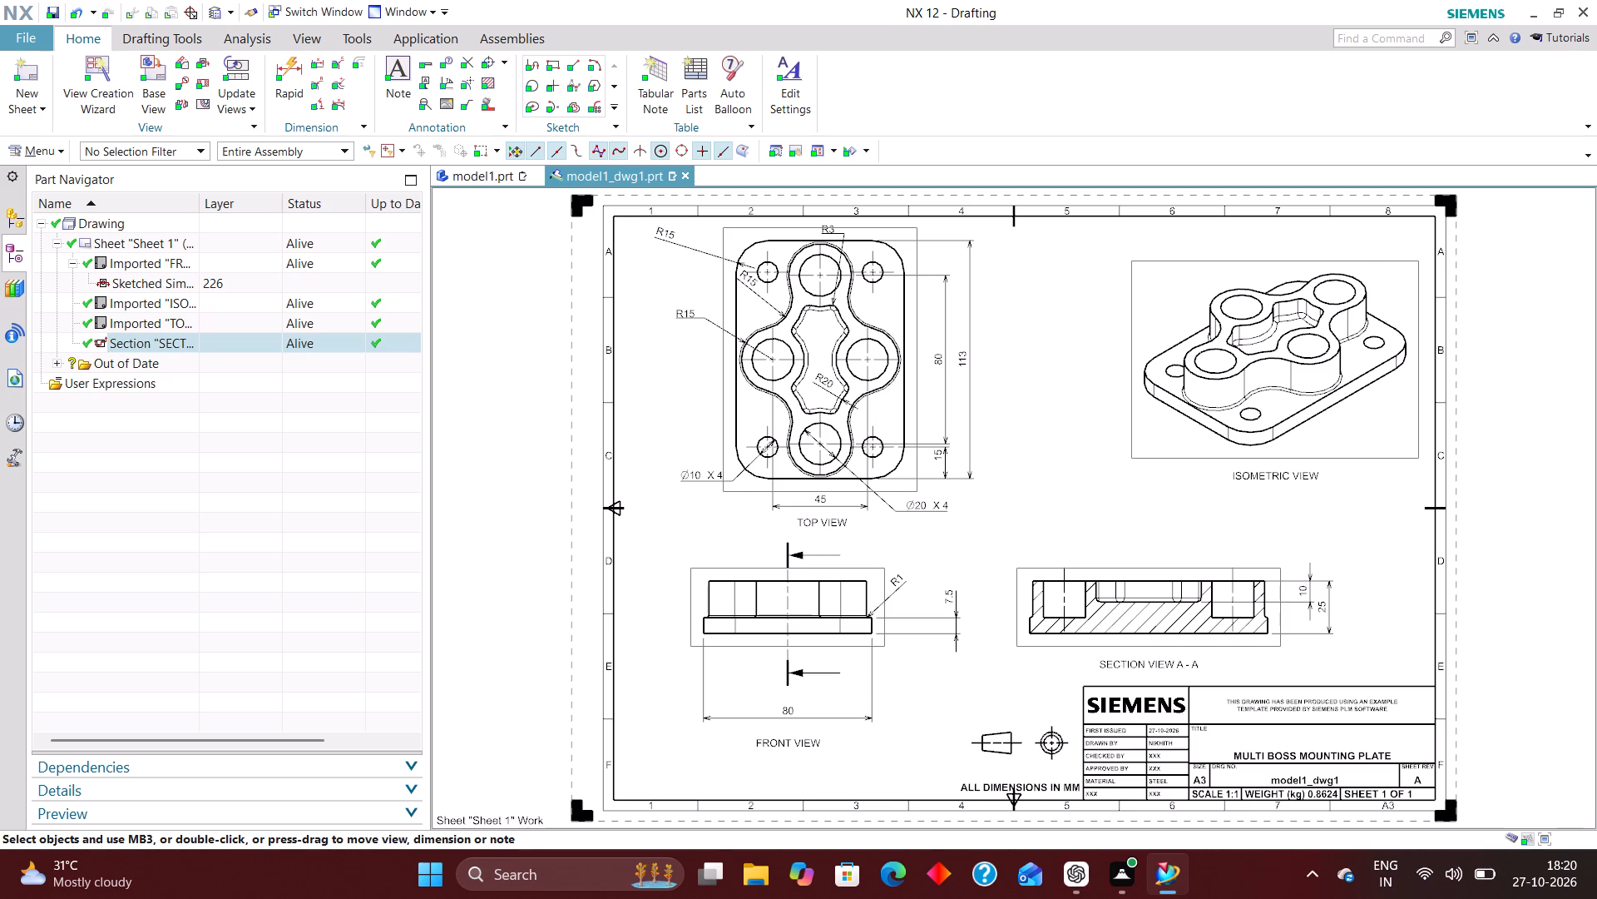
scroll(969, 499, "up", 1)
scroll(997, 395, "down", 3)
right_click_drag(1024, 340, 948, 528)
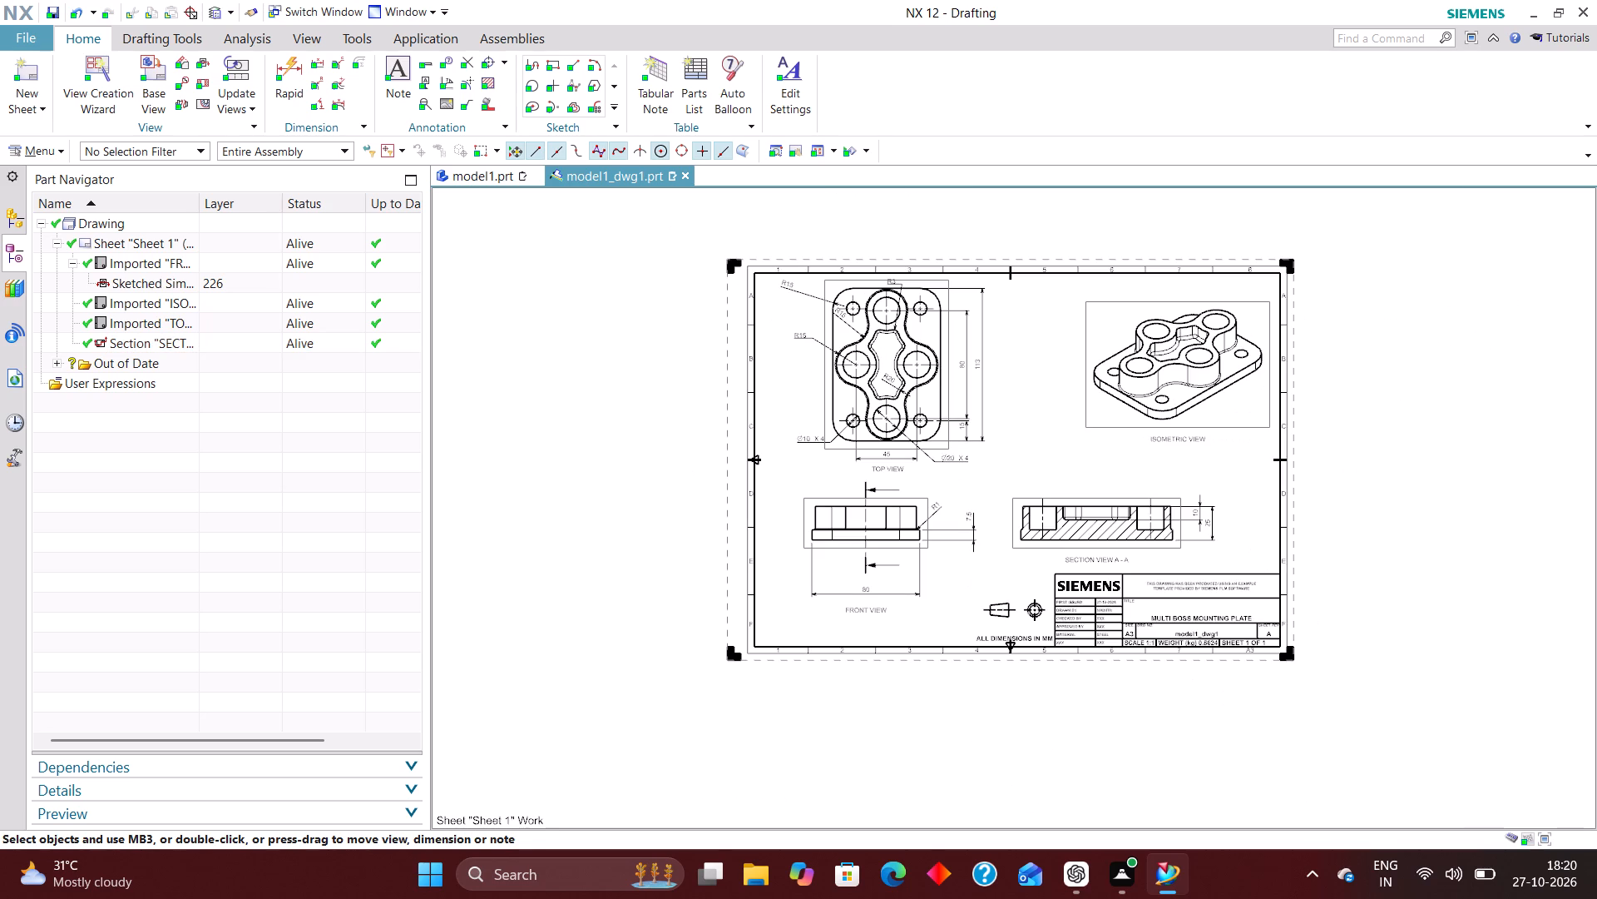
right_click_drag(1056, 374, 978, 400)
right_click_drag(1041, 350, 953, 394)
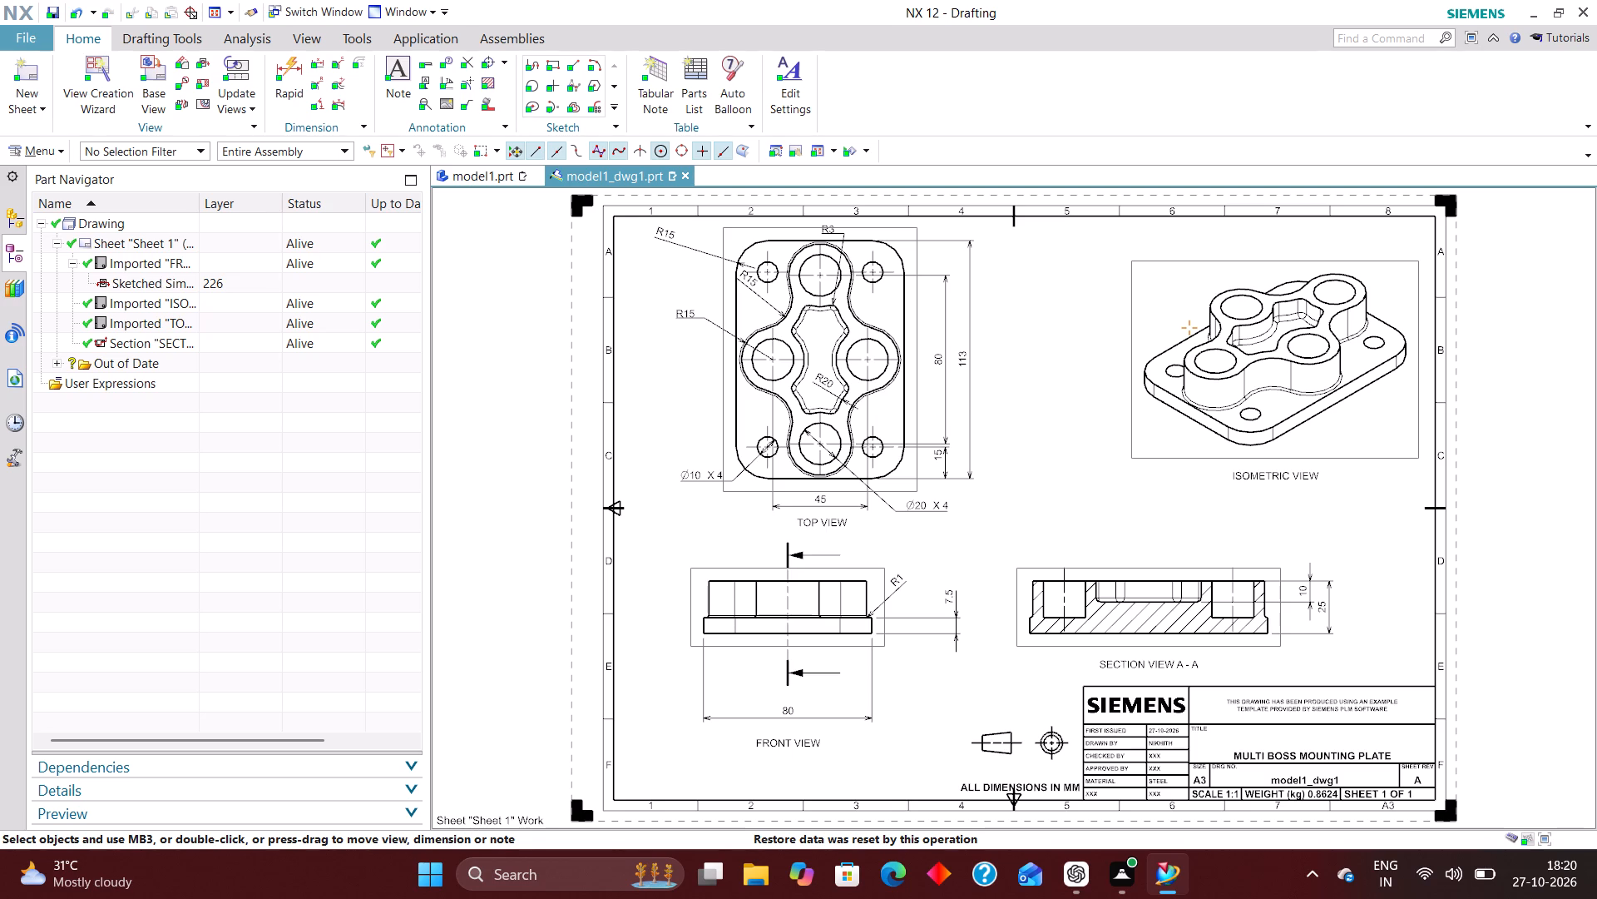
Switch to the model1.prt part and show the hidden mounting plate body using its Edge Blend (10) feature.
left_click(490, 171)
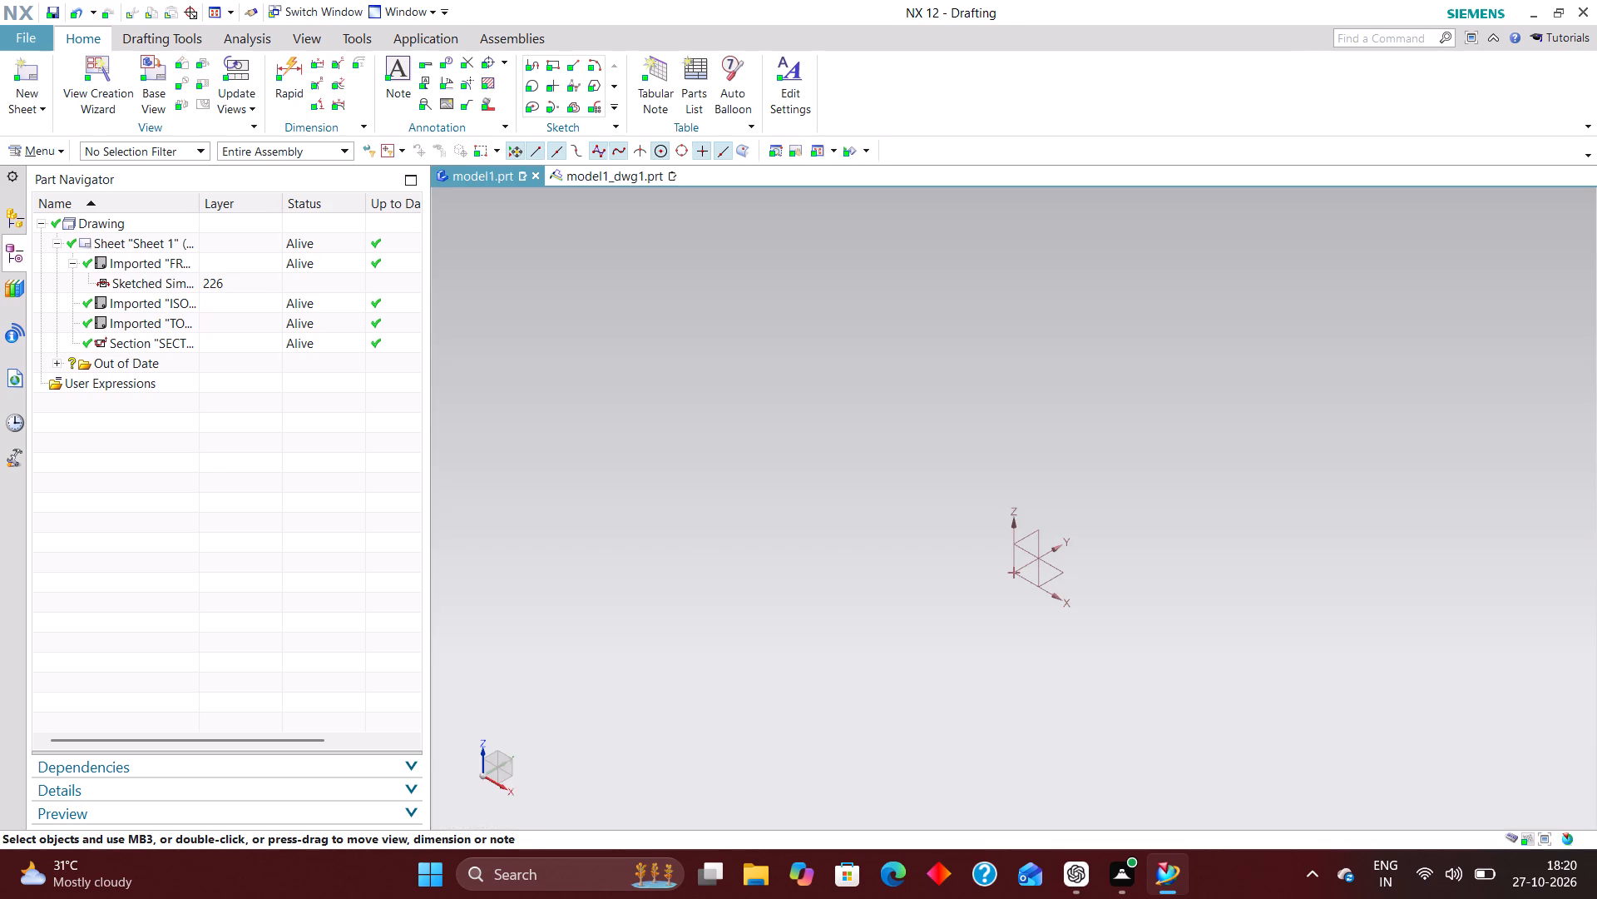
right_click(149, 543)
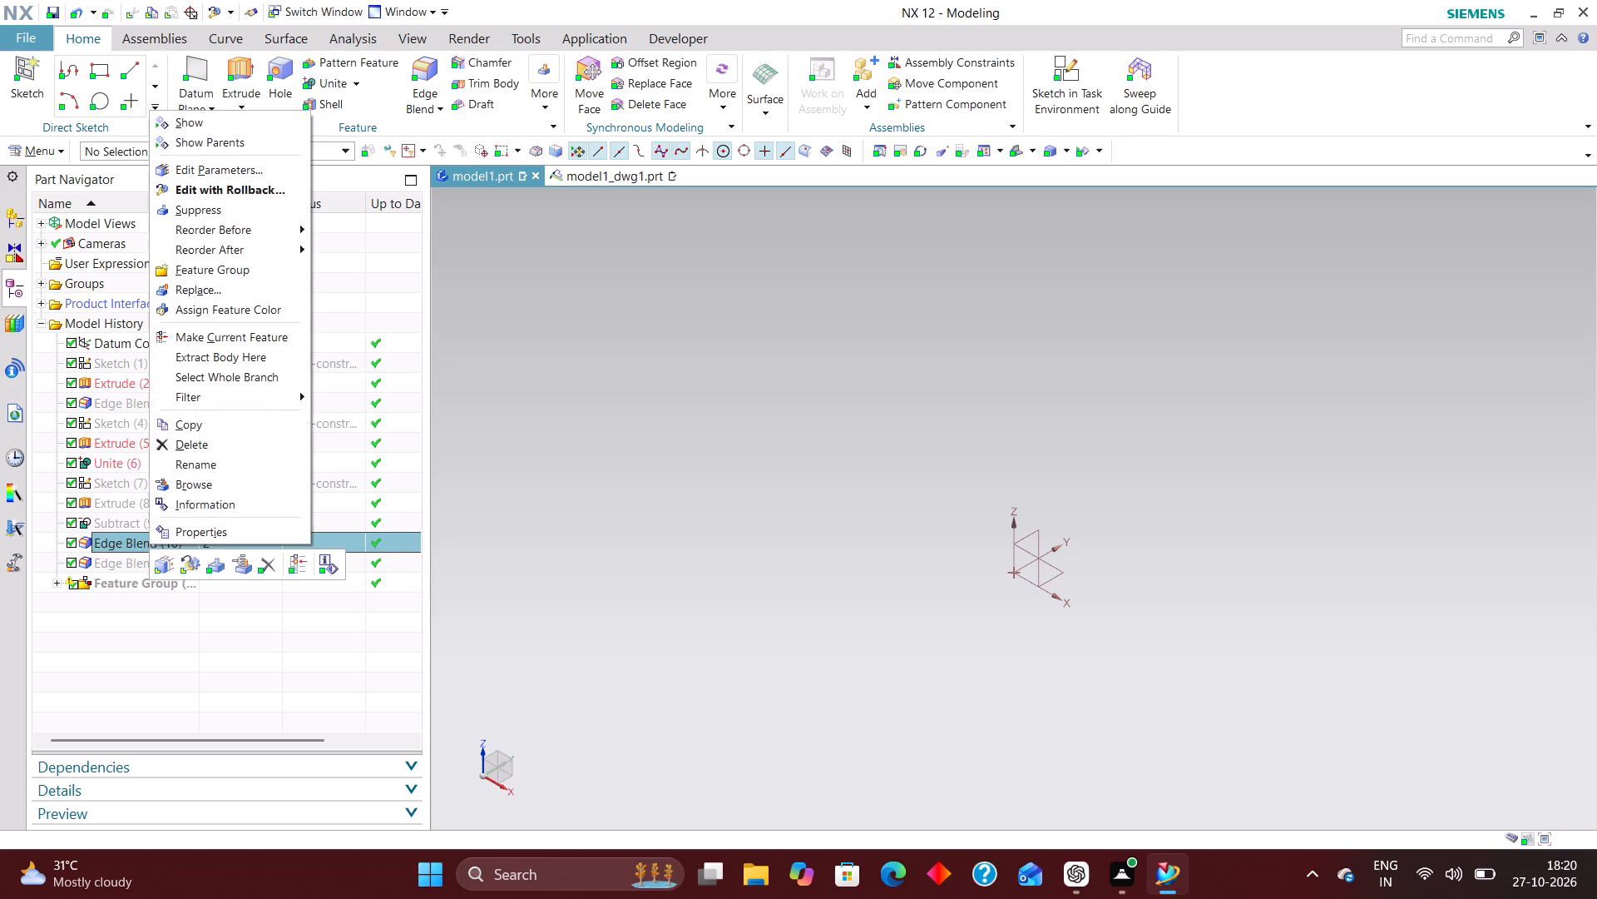
left_click(212, 120)
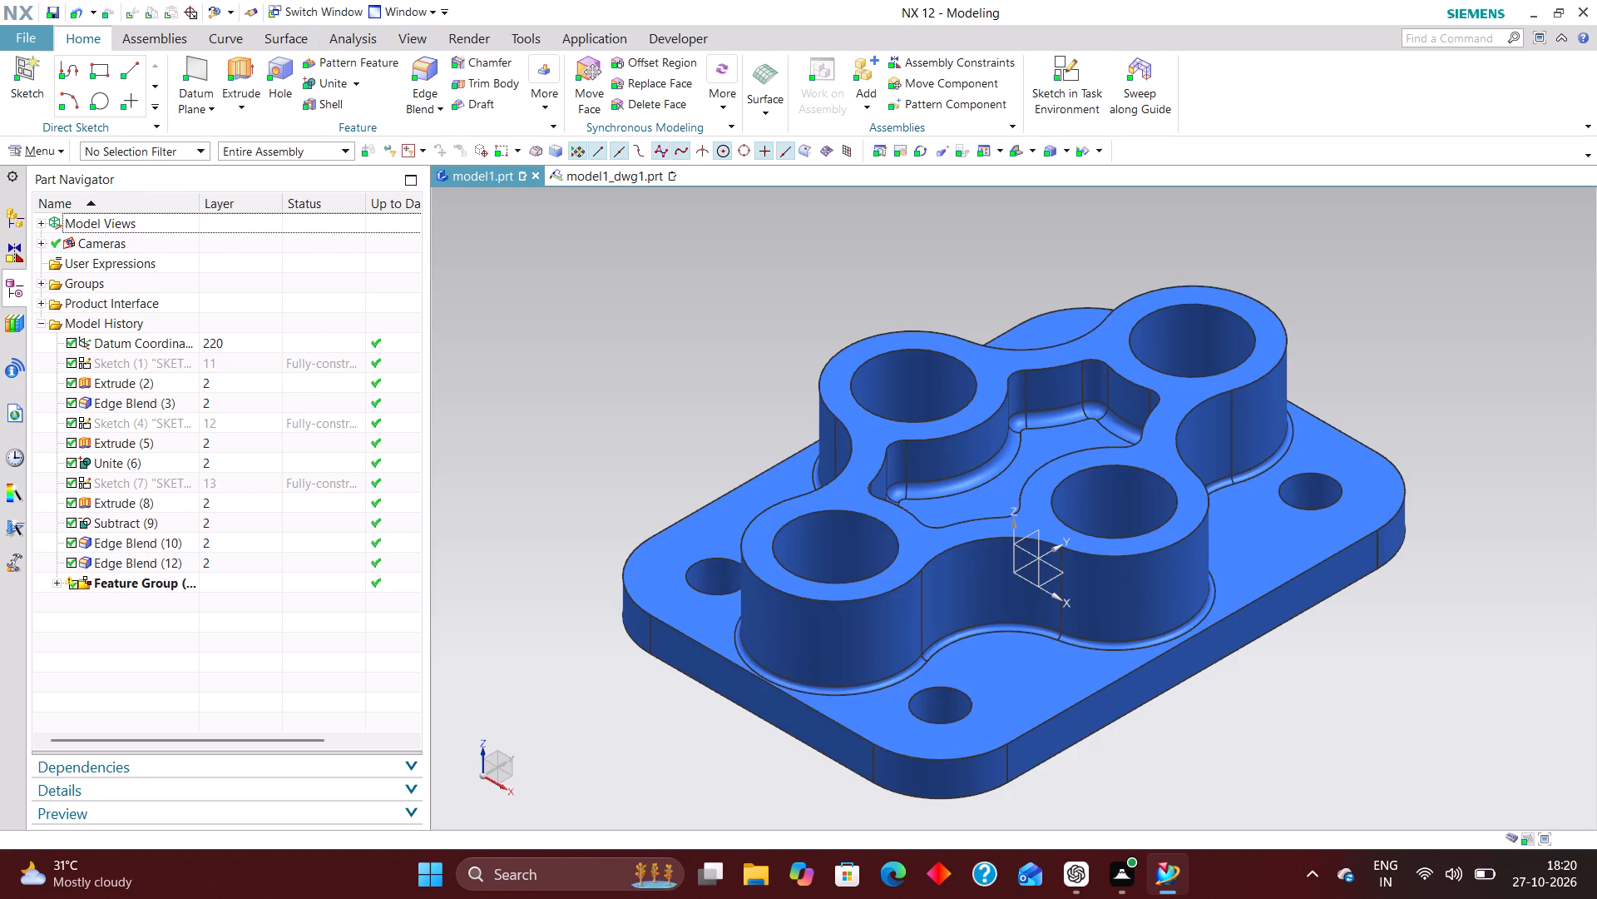
Stop the journal recording.
left_click(662, 35)
left_click(533, 72)
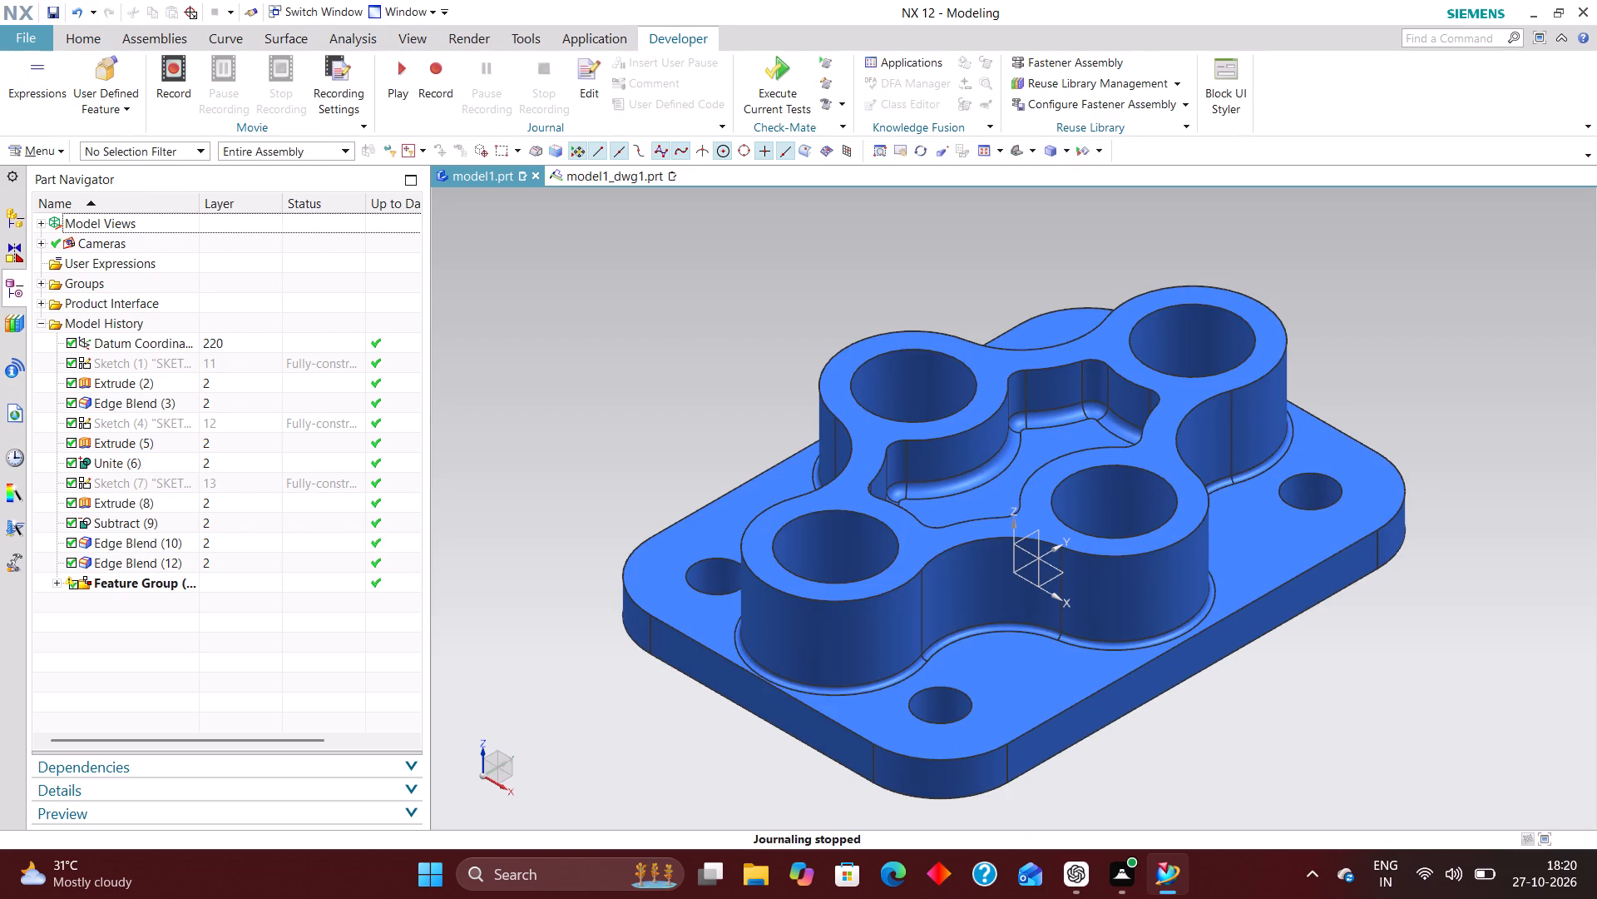